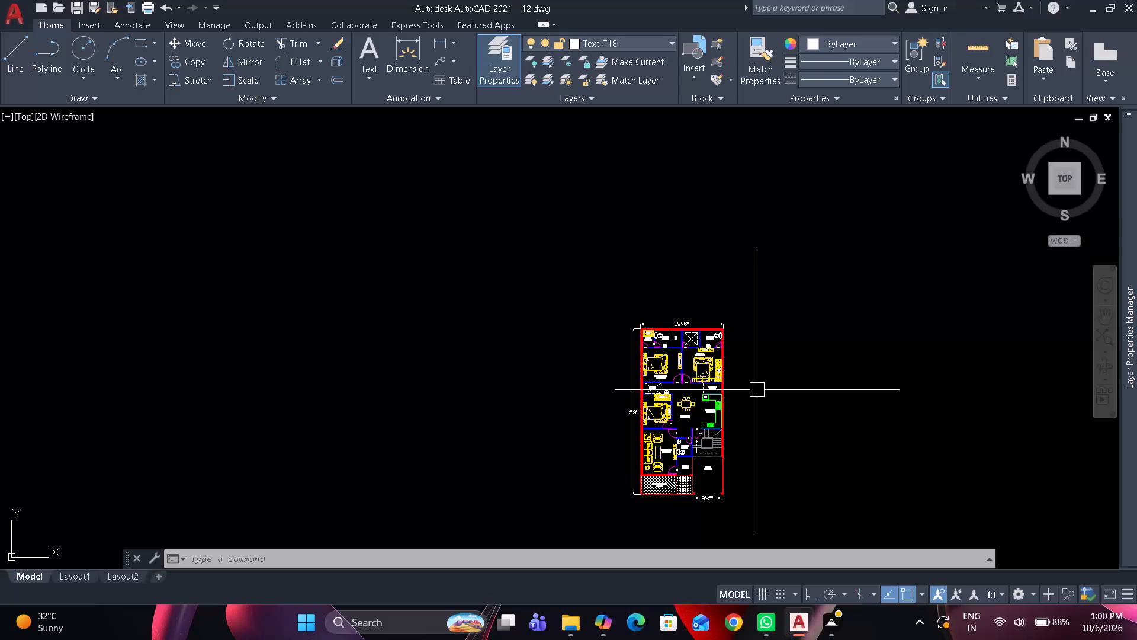
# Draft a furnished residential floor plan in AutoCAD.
# Erase the entire existing floor plan, including its dimensions and furniture, from model space.
pyautogui.moveTo(780, 257); pyautogui.dragTo(769, 270)
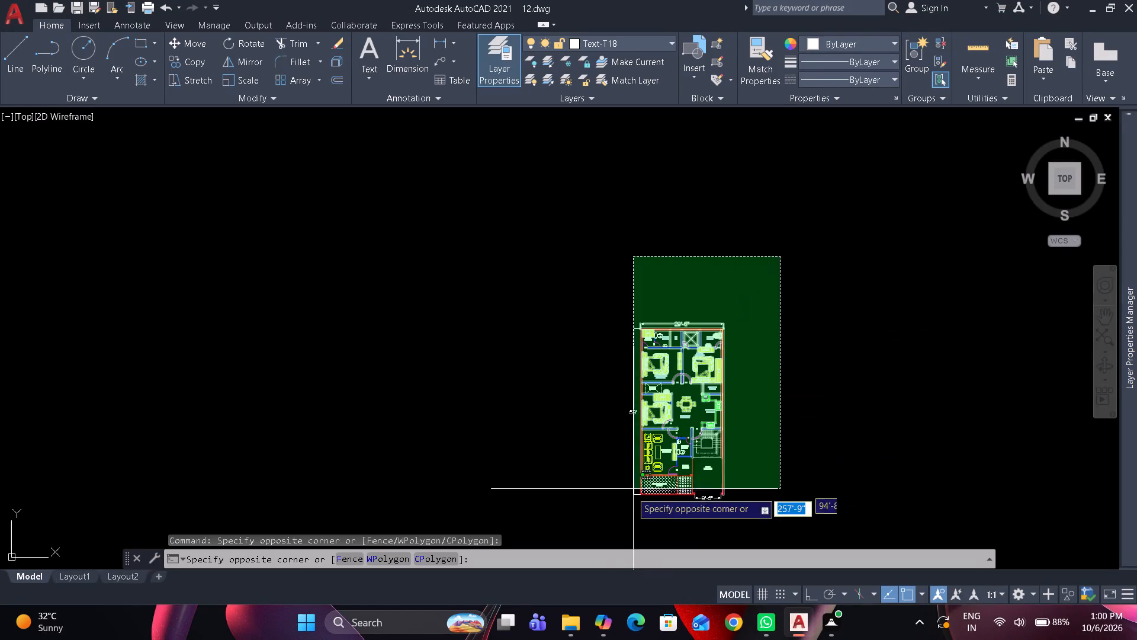
pyautogui.click(585, 517)
pyautogui.write('e')
pyautogui.press('space')
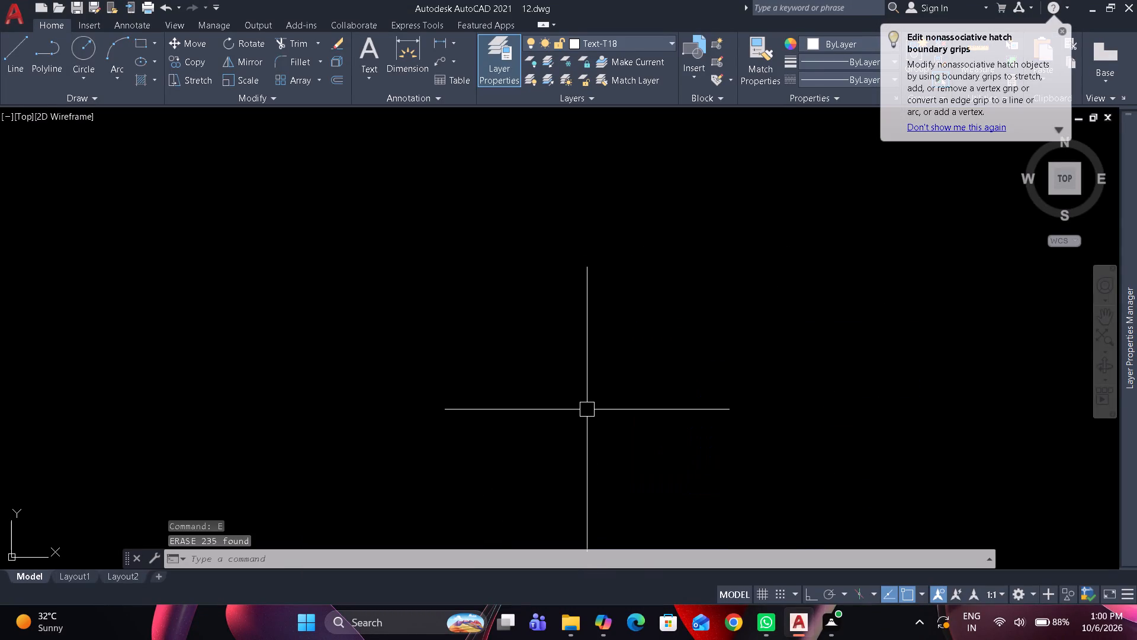
# Turn on command logging with LOGFILEON.
pyautogui.press('l')
pyautogui.press('o')
pyautogui.press('g')
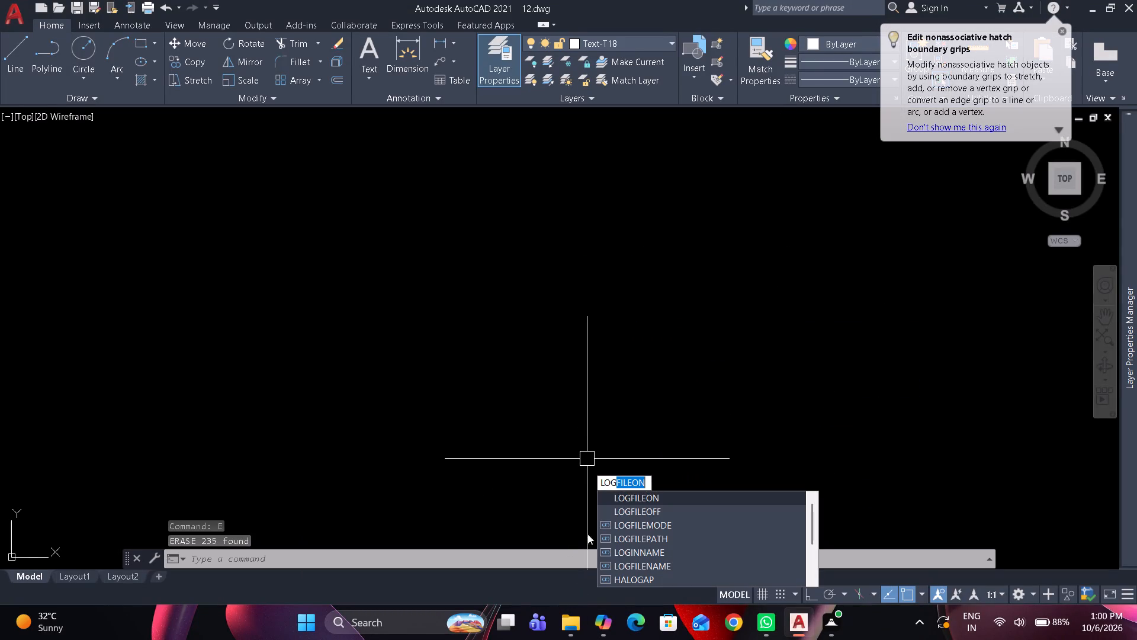
pyautogui.click(642, 500)
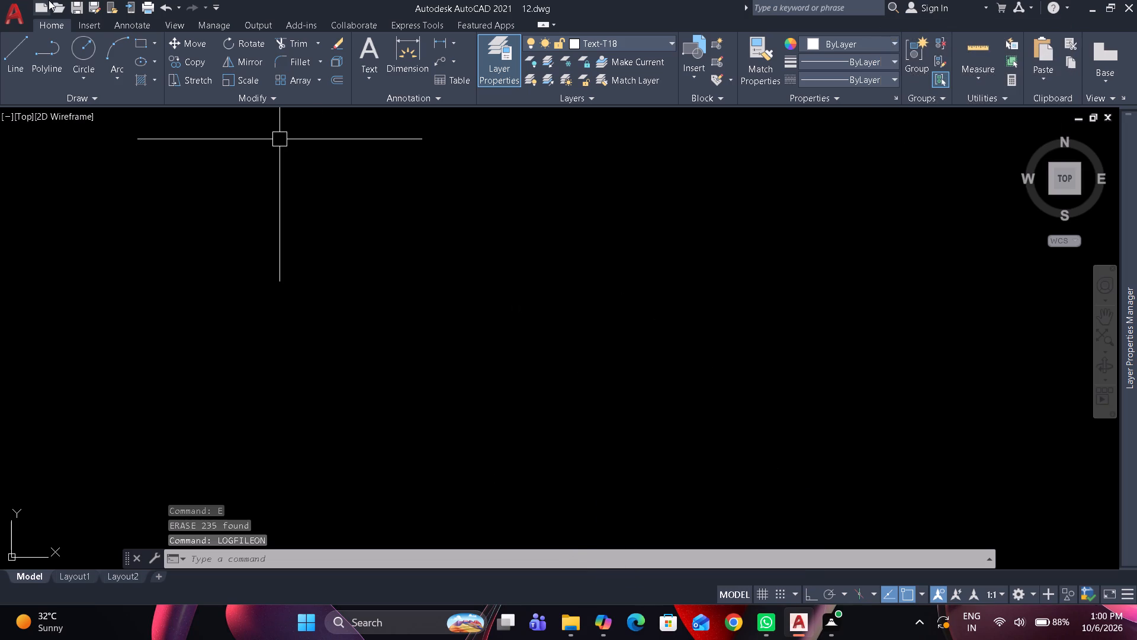
# Close the docked Layer Properties Manager palette.
pyautogui.middleClick(464, 234)
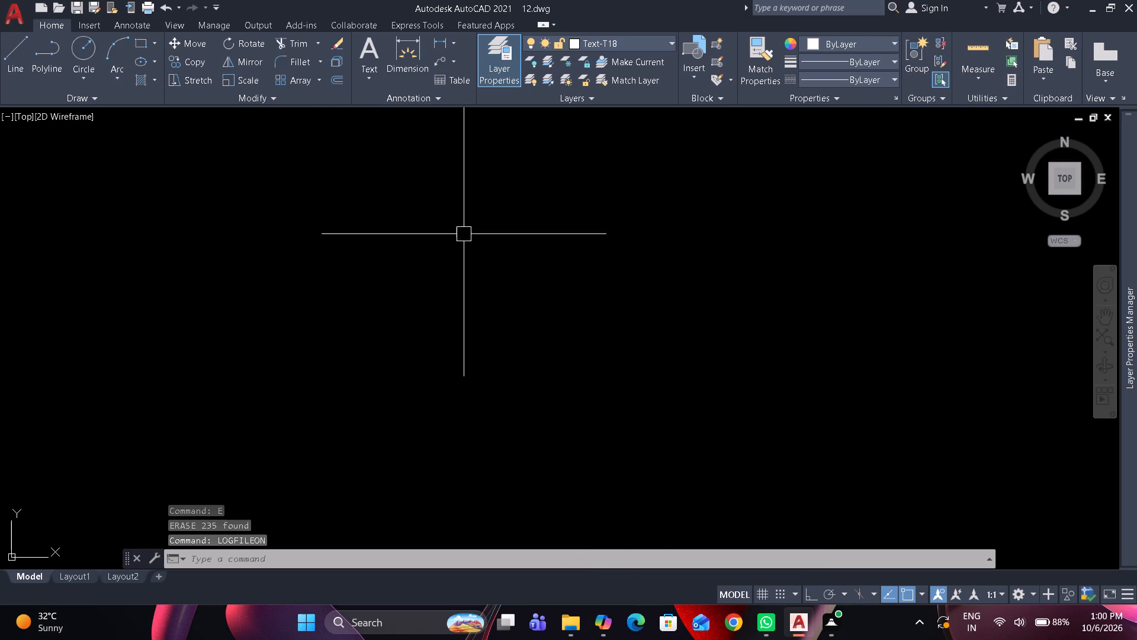
pyautogui.middleClick(464, 234)
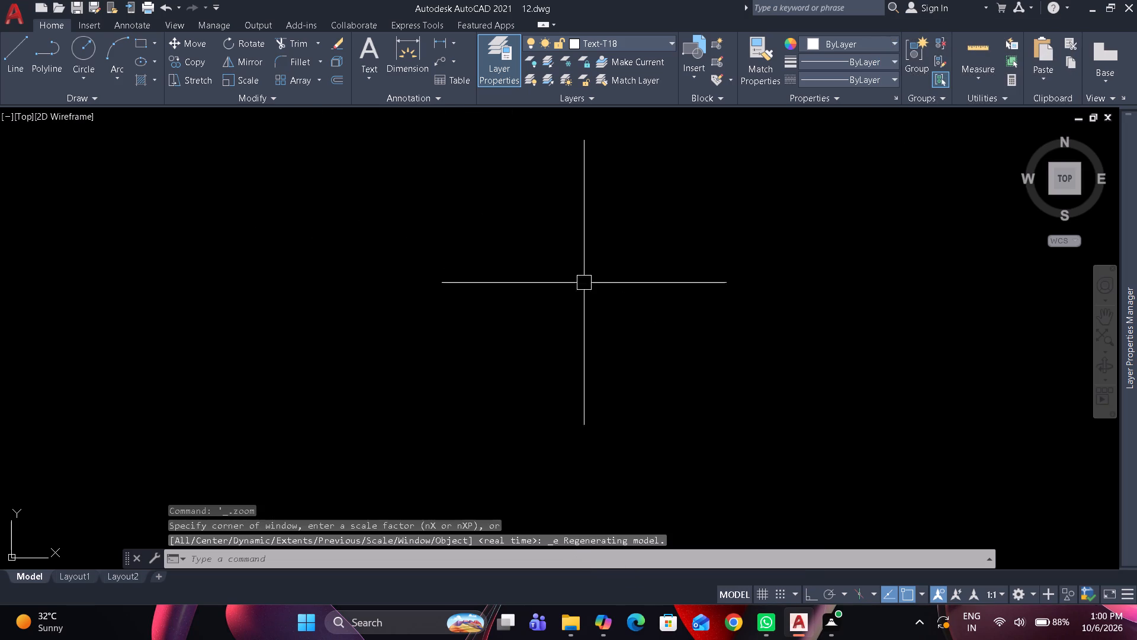
pyautogui.moveTo(638, 319); pyautogui.dragTo(610, 302, button='middle')
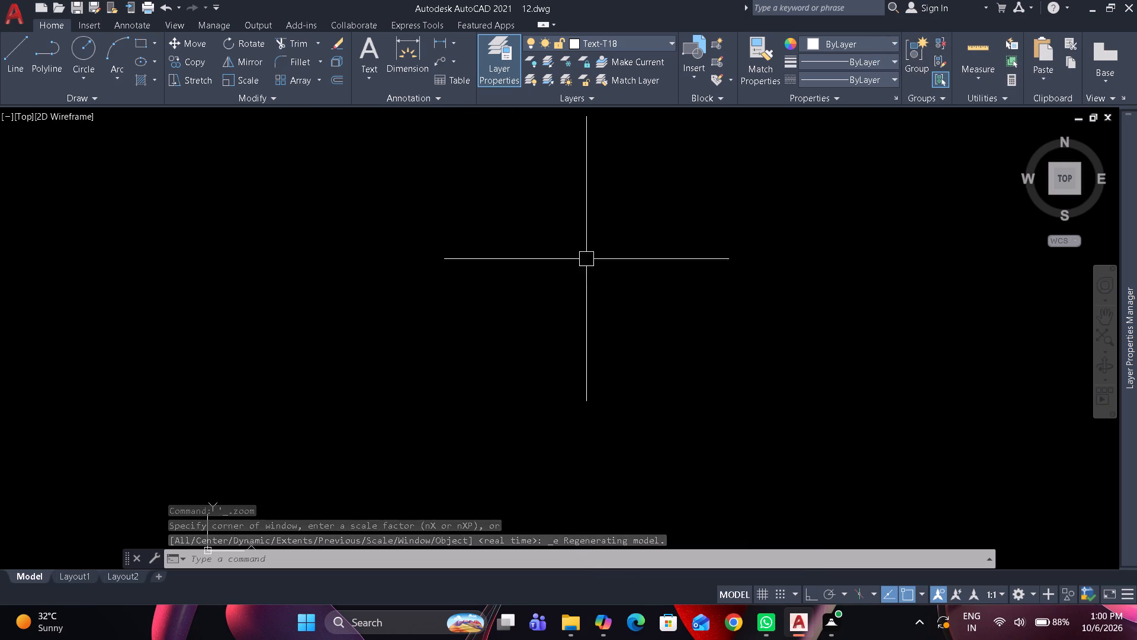
pyautogui.click(497, 80)
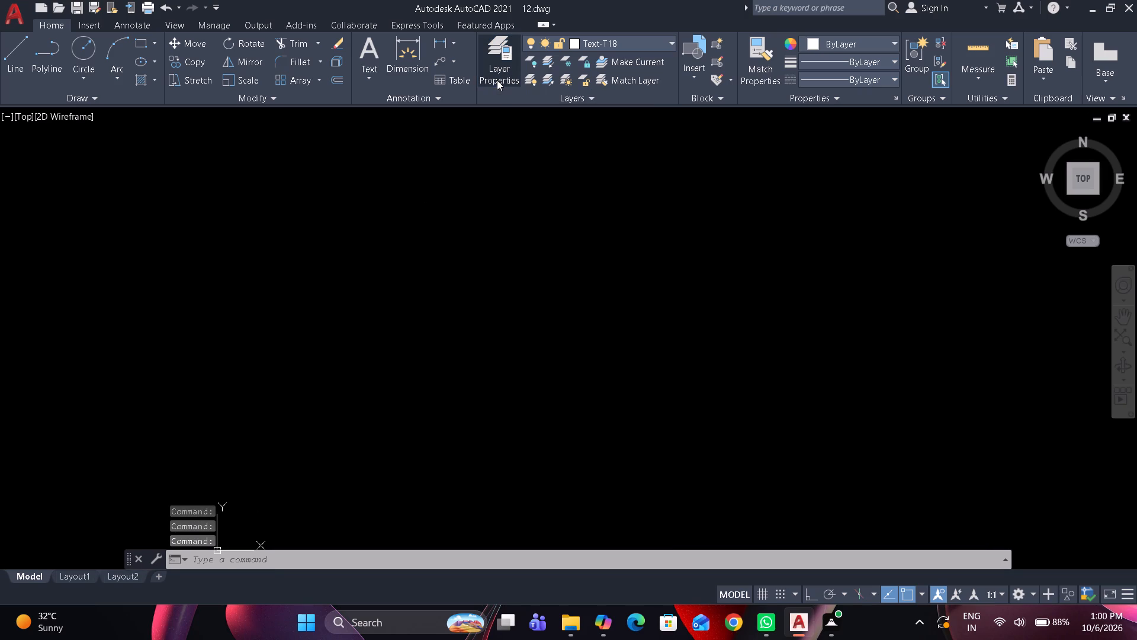
pyautogui.press('Escape')
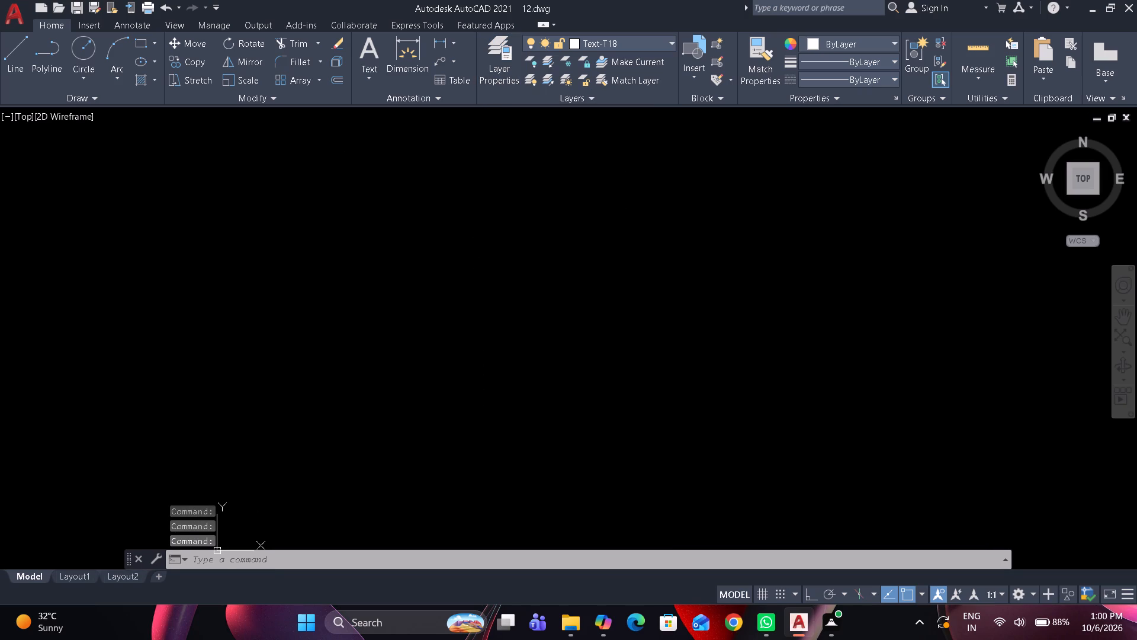
pyautogui.press('Escape')
pyautogui.press('Escape')
pyautogui.press('Escape')
pyautogui.press('Escape')
pyautogui.press('Escape')
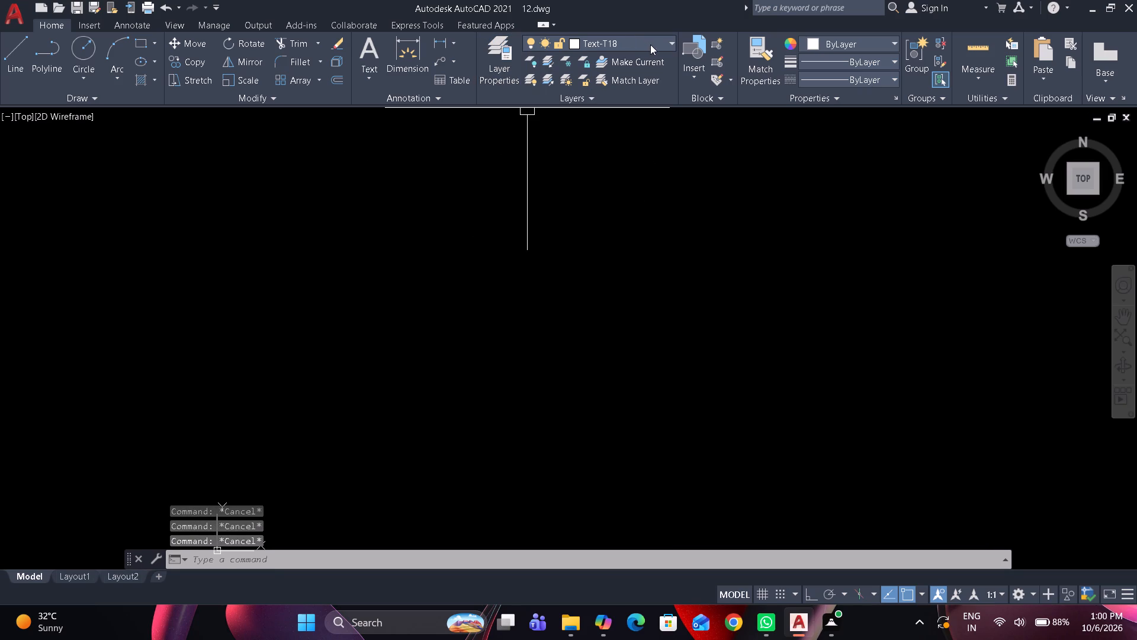
# Make layer 0 the current layer.
pyautogui.click(650, 42)
pyautogui.click(625, 59)
pyautogui.press('Escape')
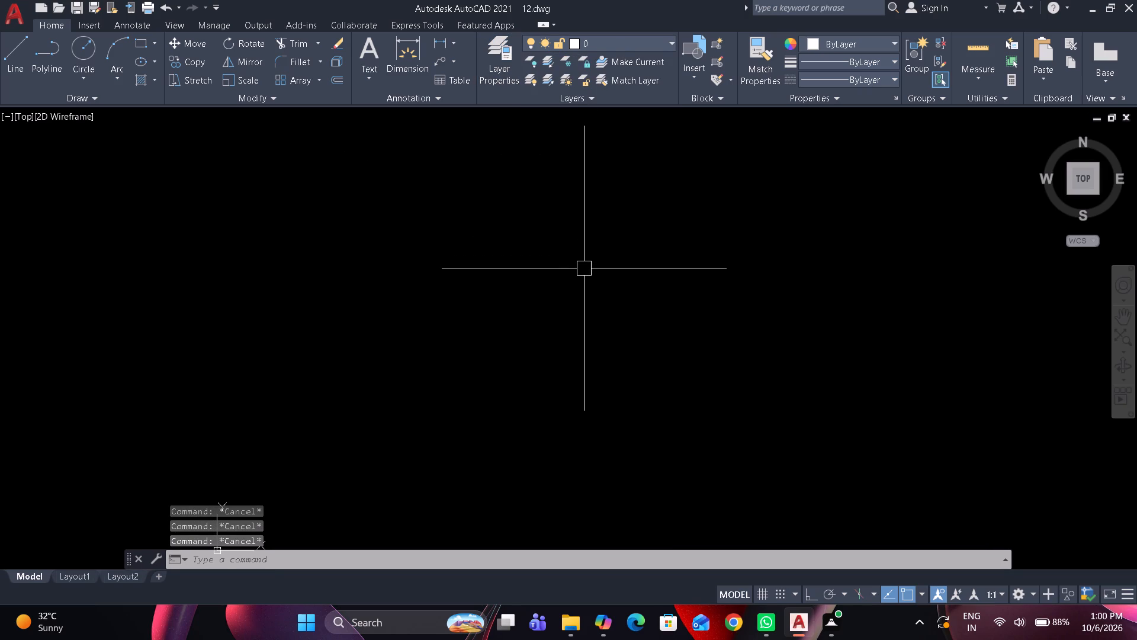
pyautogui.press('Escape')
pyautogui.press('Escape')
# Purge all unused named items from the drawing, confirming the removal for all checked items at once.
pyautogui.write('pu')
pyautogui.press('space')
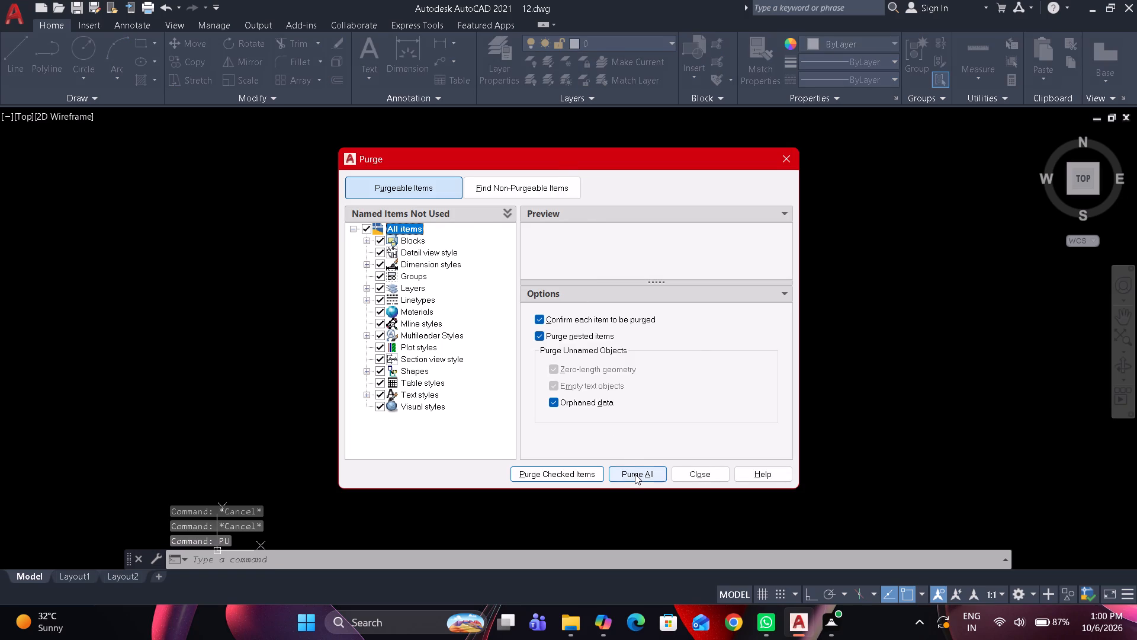
pyautogui.click(635, 474)
pyautogui.click(548, 276)
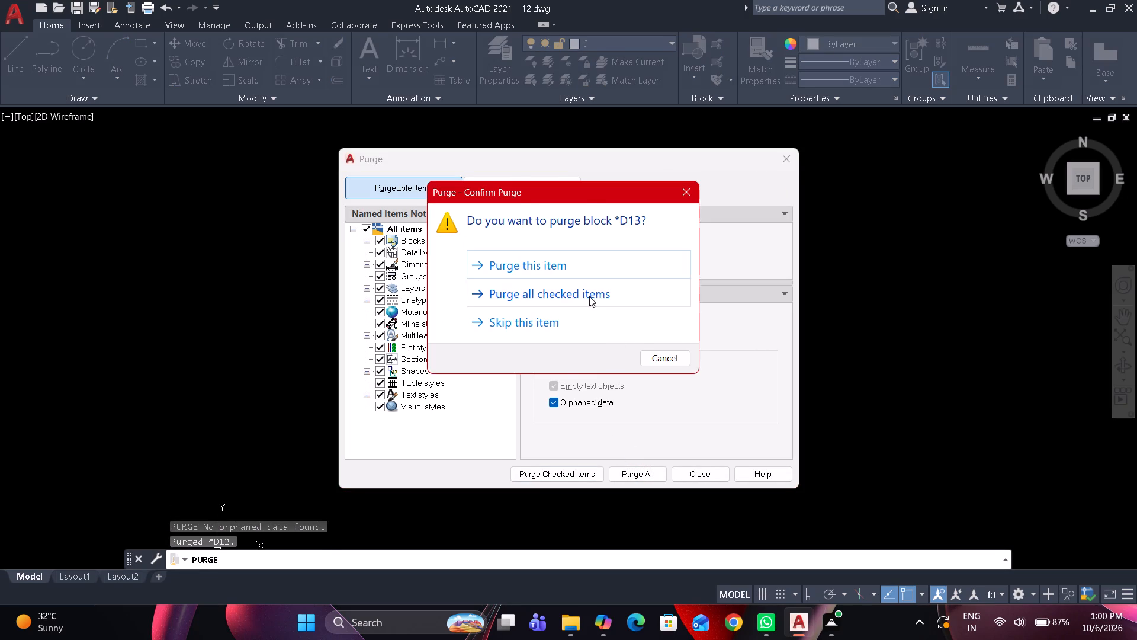
pyautogui.click(589, 296)
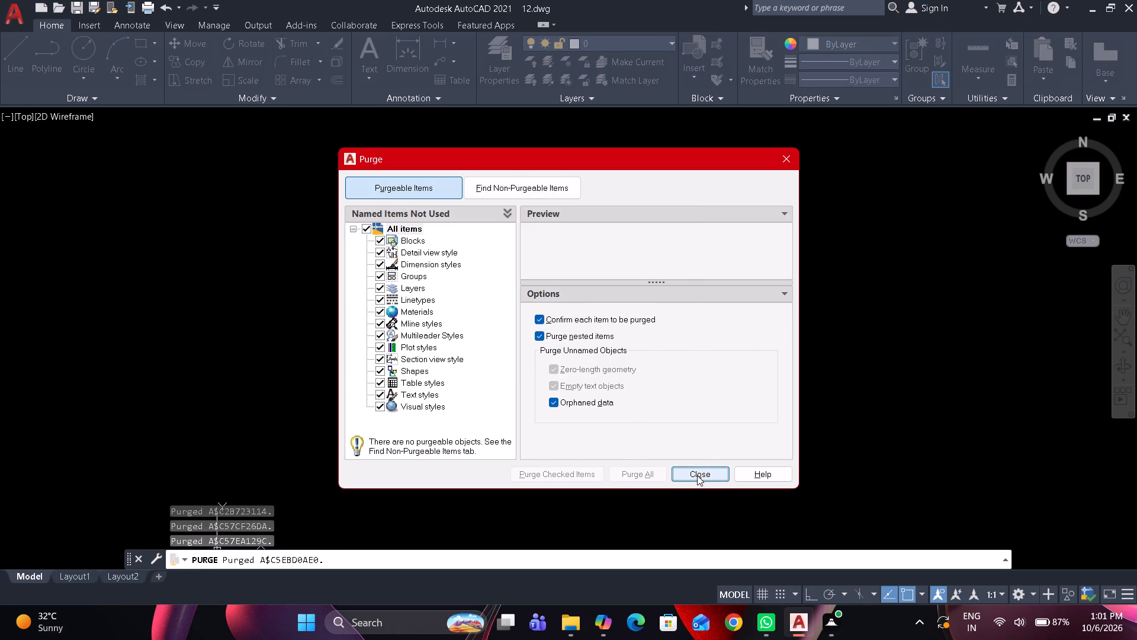
pyautogui.click(697, 475)
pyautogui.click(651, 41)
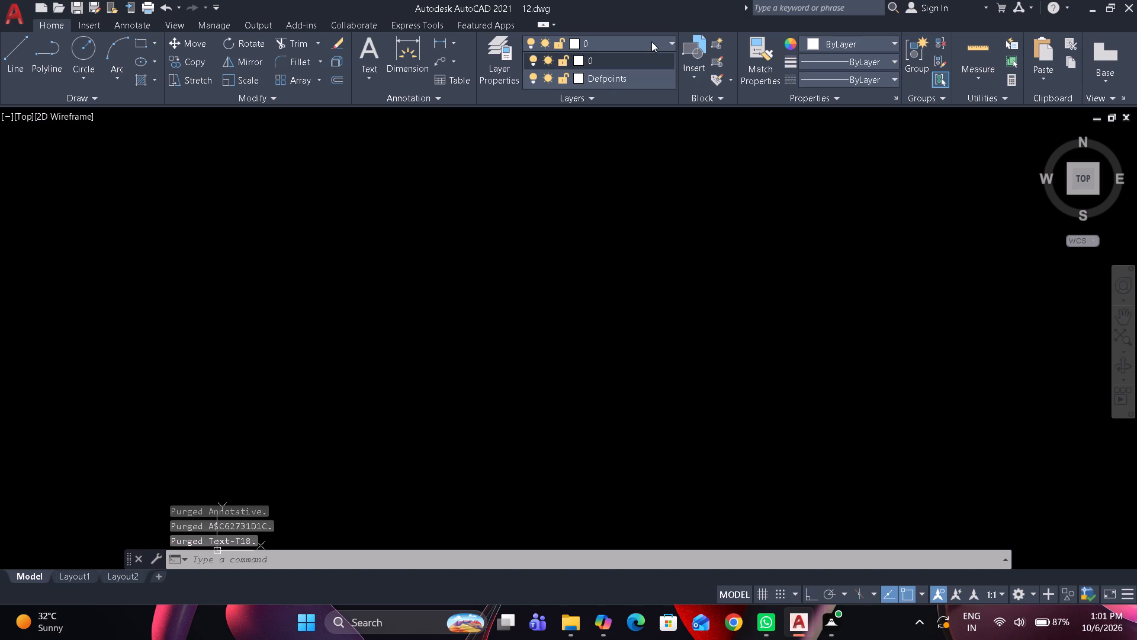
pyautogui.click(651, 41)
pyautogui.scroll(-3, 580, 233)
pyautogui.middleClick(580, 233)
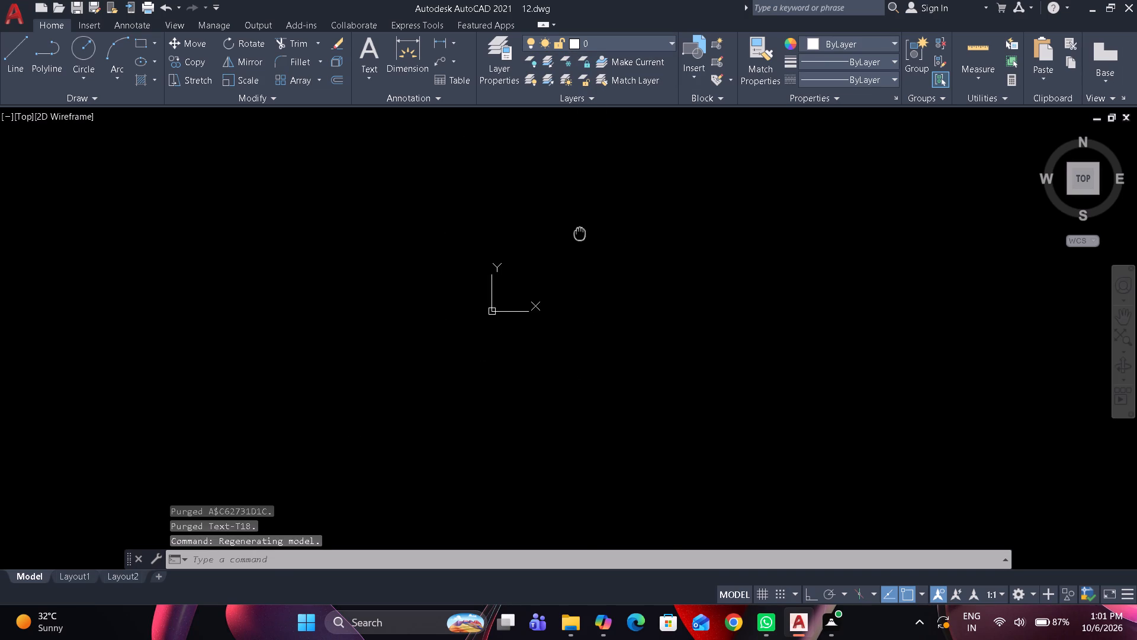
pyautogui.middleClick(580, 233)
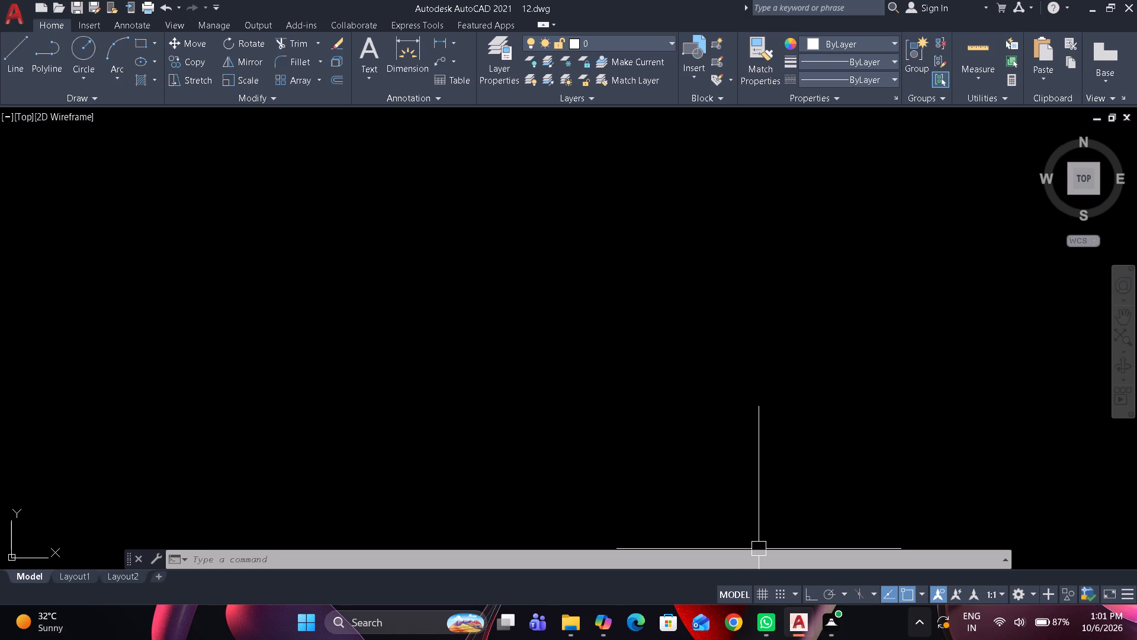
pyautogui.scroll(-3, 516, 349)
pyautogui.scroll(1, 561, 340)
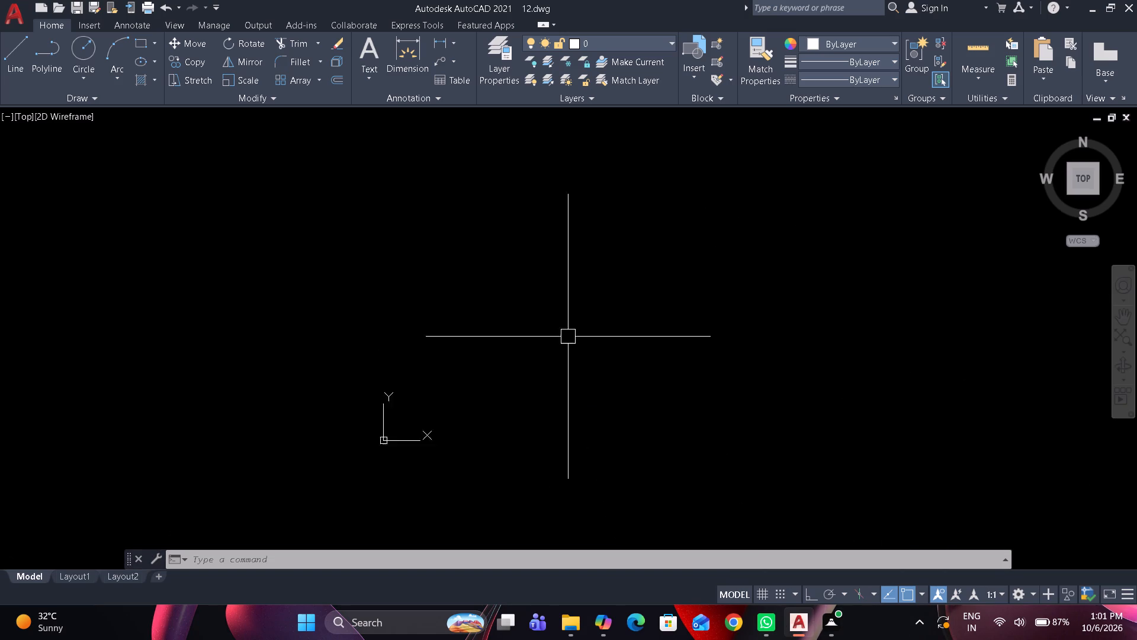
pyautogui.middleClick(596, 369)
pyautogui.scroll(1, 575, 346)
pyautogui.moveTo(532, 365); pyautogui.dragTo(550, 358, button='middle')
# Check the length, angle and insertion scale settings in the drawing units.
pyautogui.press('u')
pyautogui.write('n')
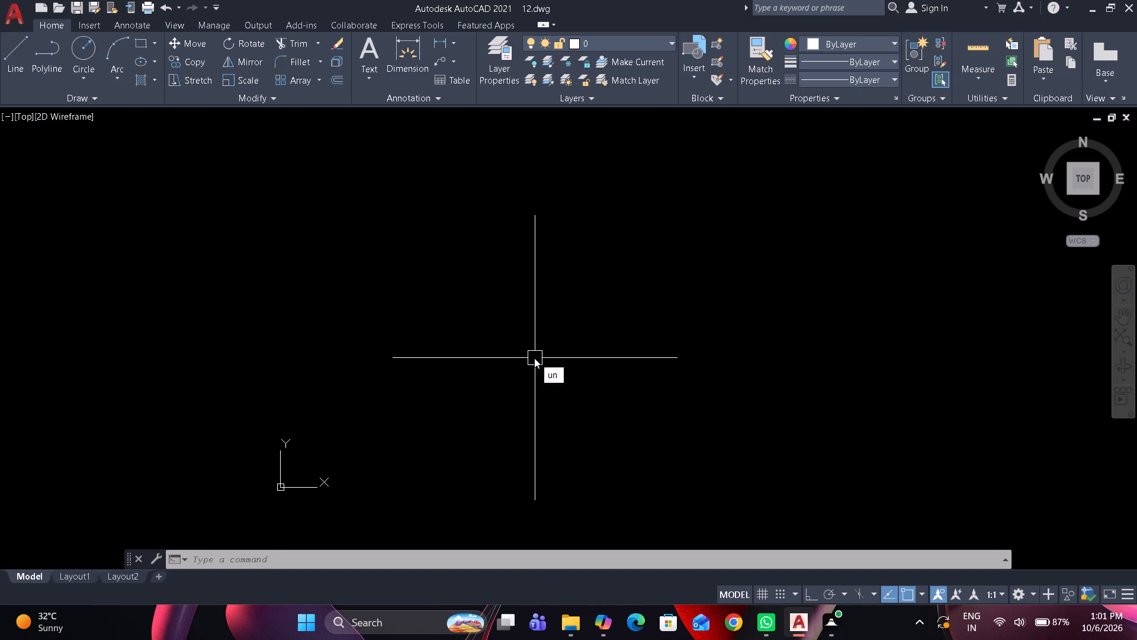
pyautogui.press('space')
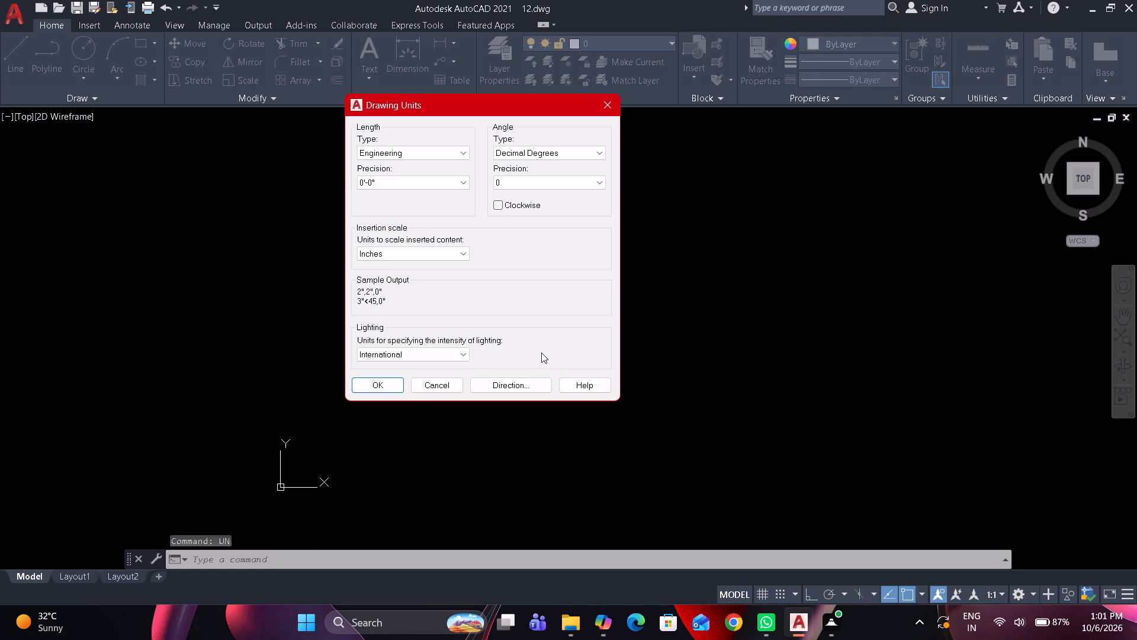
pyautogui.press('Escape')
pyautogui.press('Escape')
pyautogui.press('Escape')
pyautogui.press('Escape')
pyautogui.press('Escape')
pyautogui.press('Escape')
pyautogui.press('Escape')
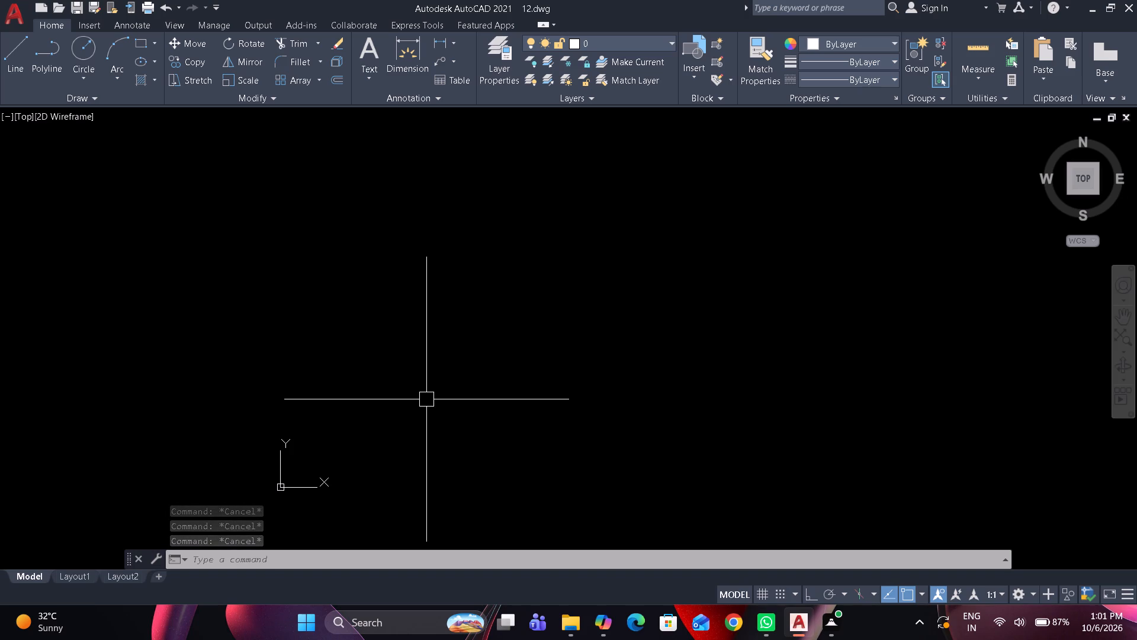
# Draw a rectangle in the empty model space with a length of 7'3" and a width of 8'3".
pyautogui.write('rec')
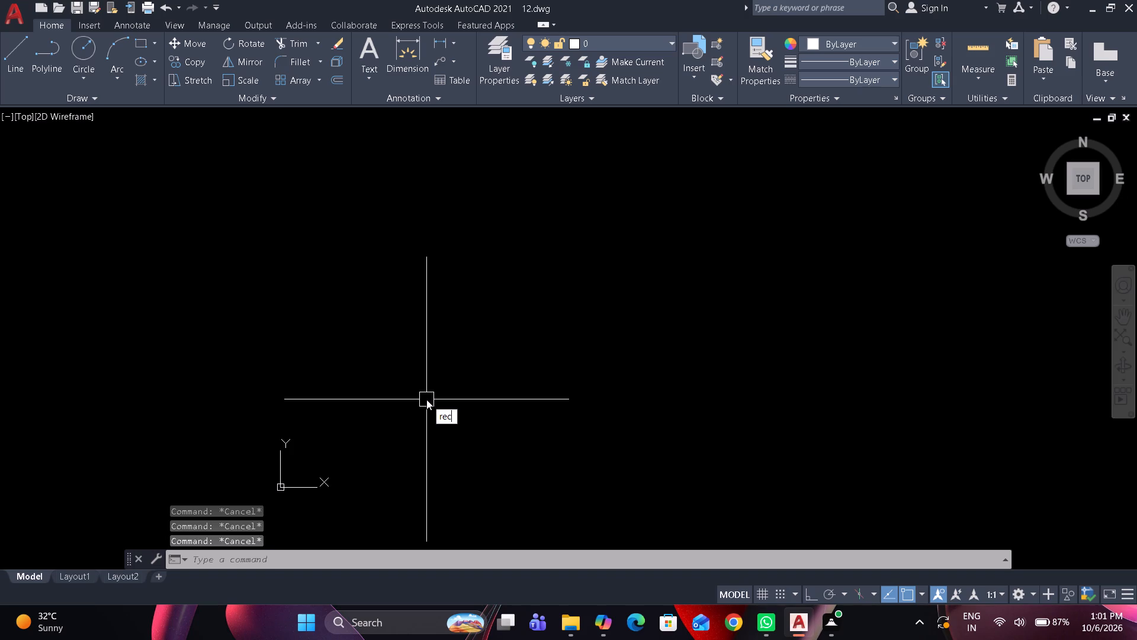
pyautogui.press('space')
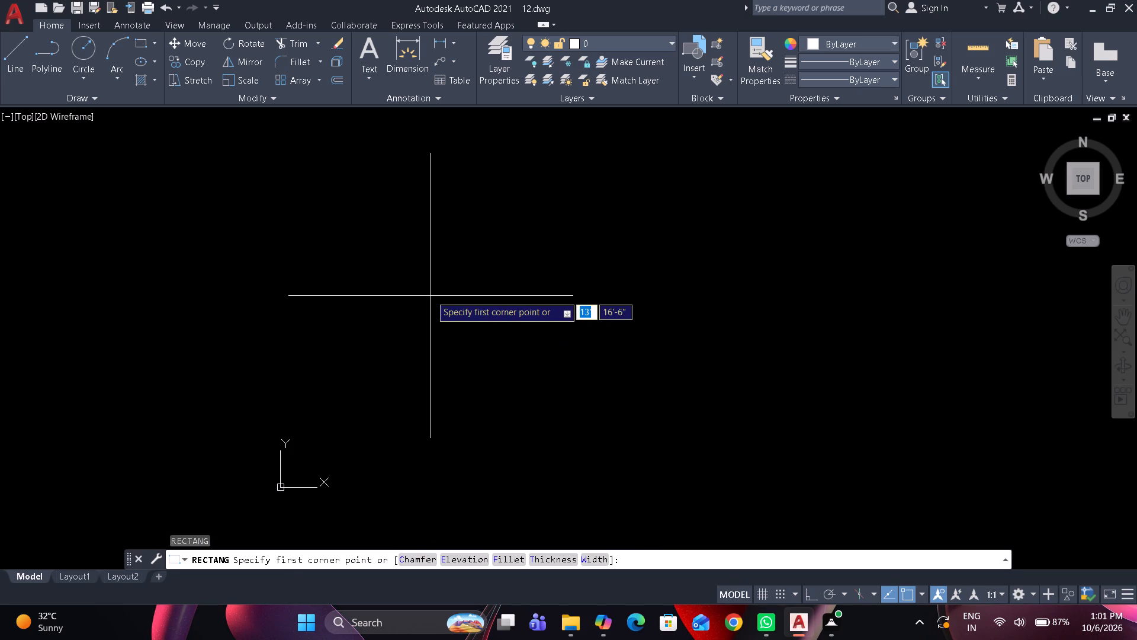
pyautogui.click(398, 258)
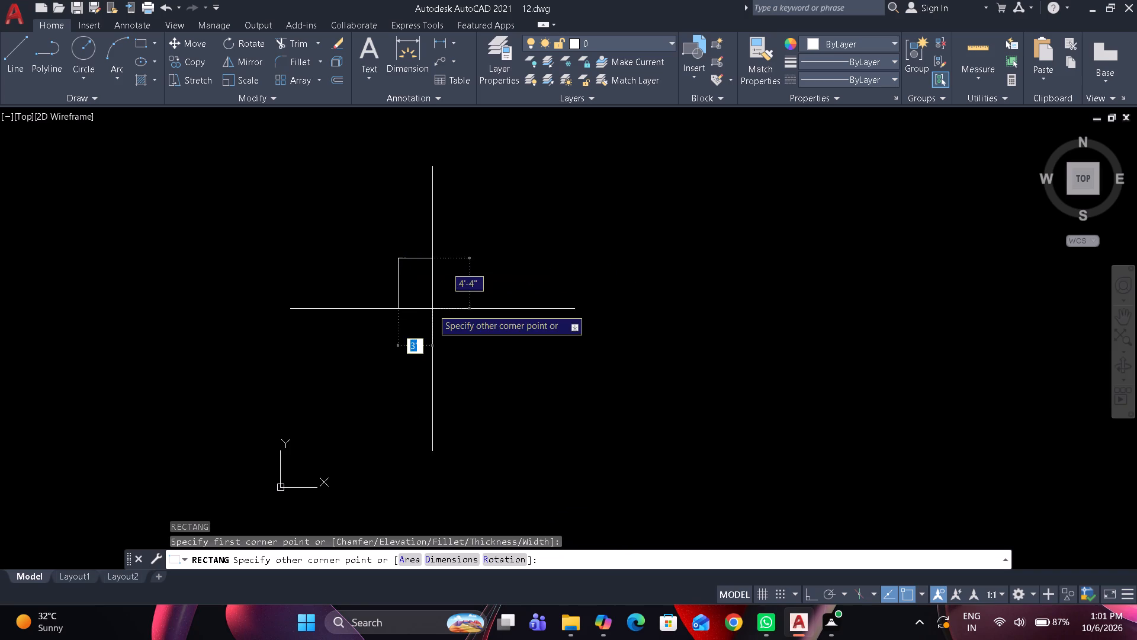
pyautogui.write('d')
pyautogui.press('space')
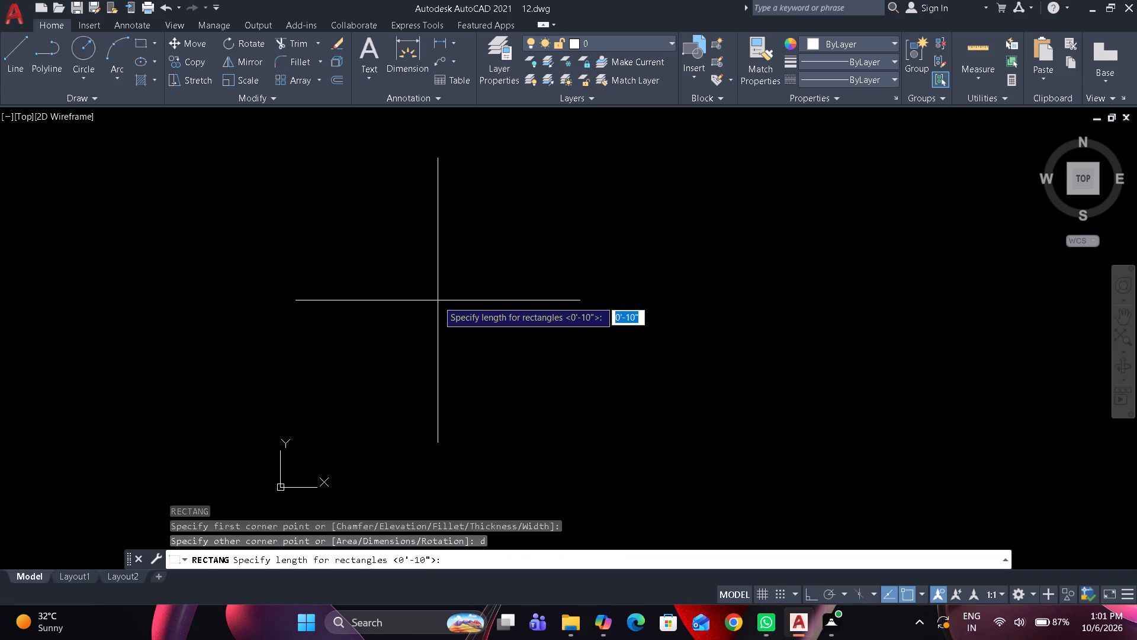
pyautogui.write('7\'3"')
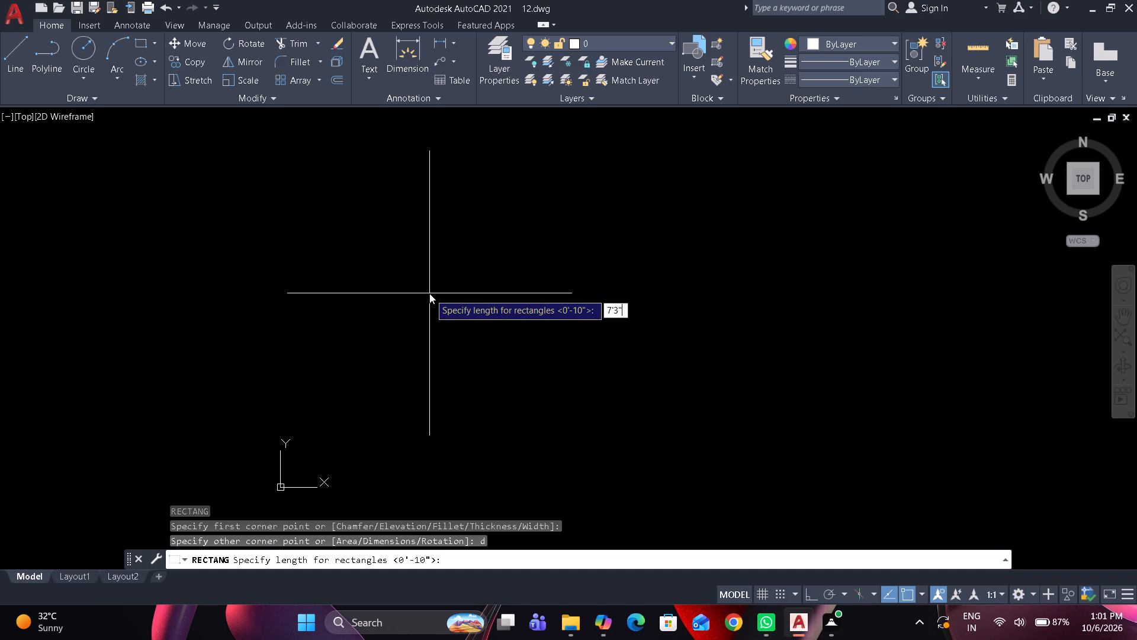
pyautogui.press('Return')
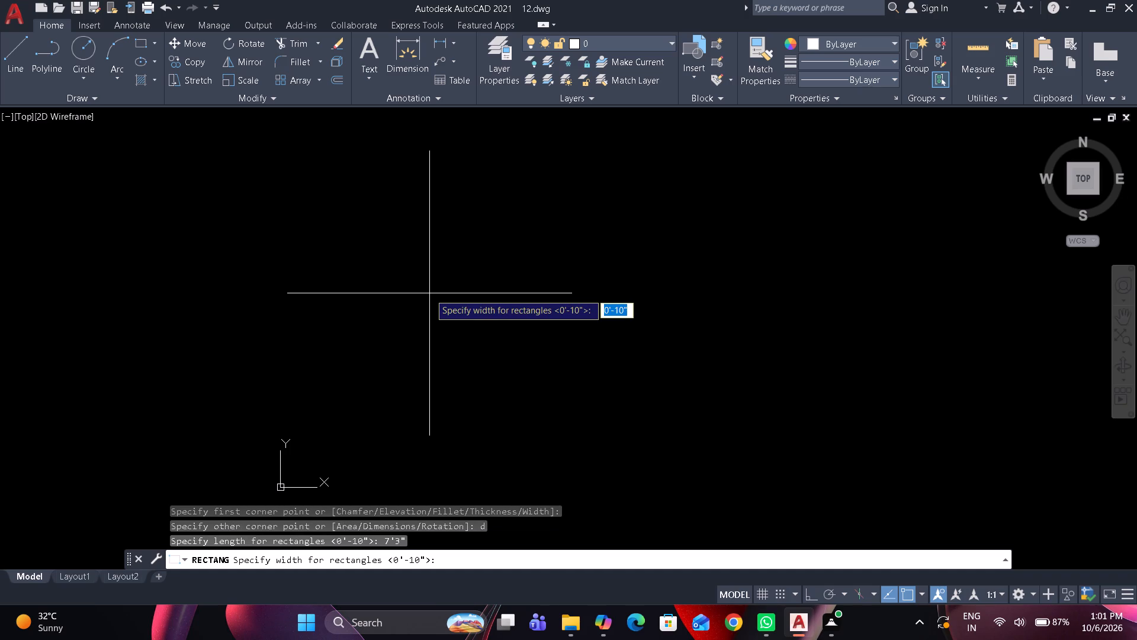
pyautogui.press('8')
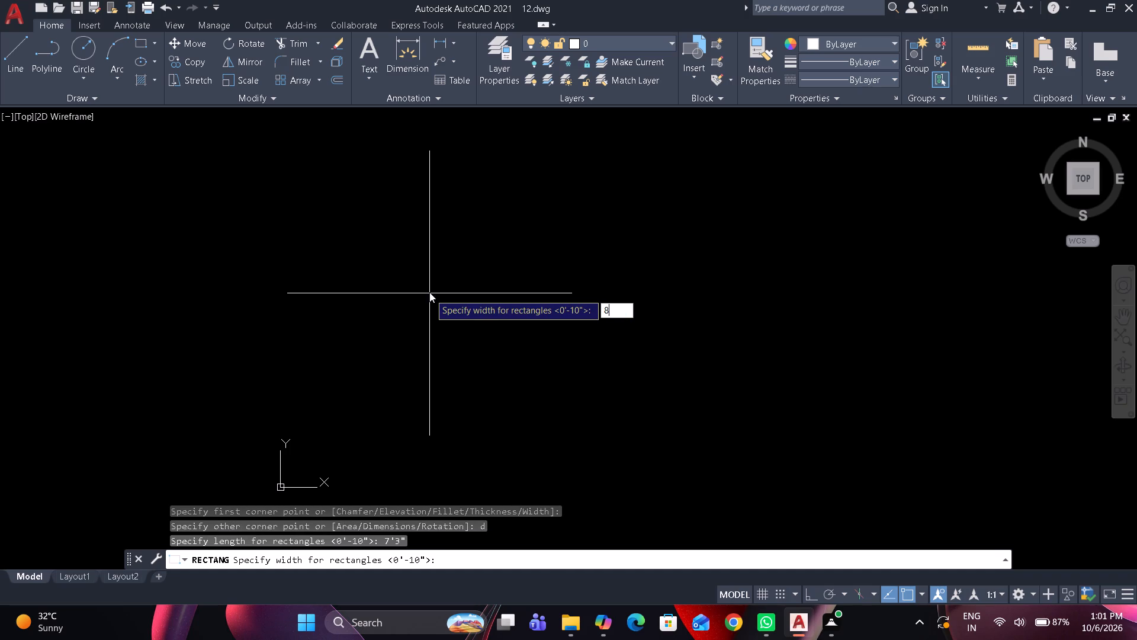
pyautogui.press("'")
pyautogui.press('3')
pyautogui.hotkey('shift', '"')
pyautogui.press('space')
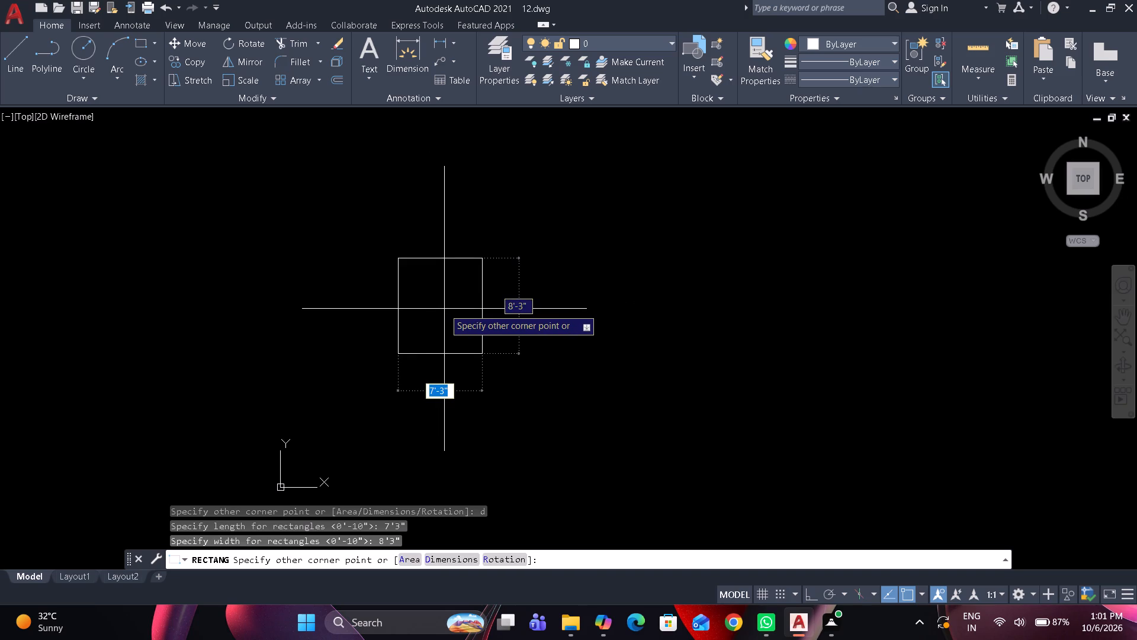
pyautogui.click(448, 311)
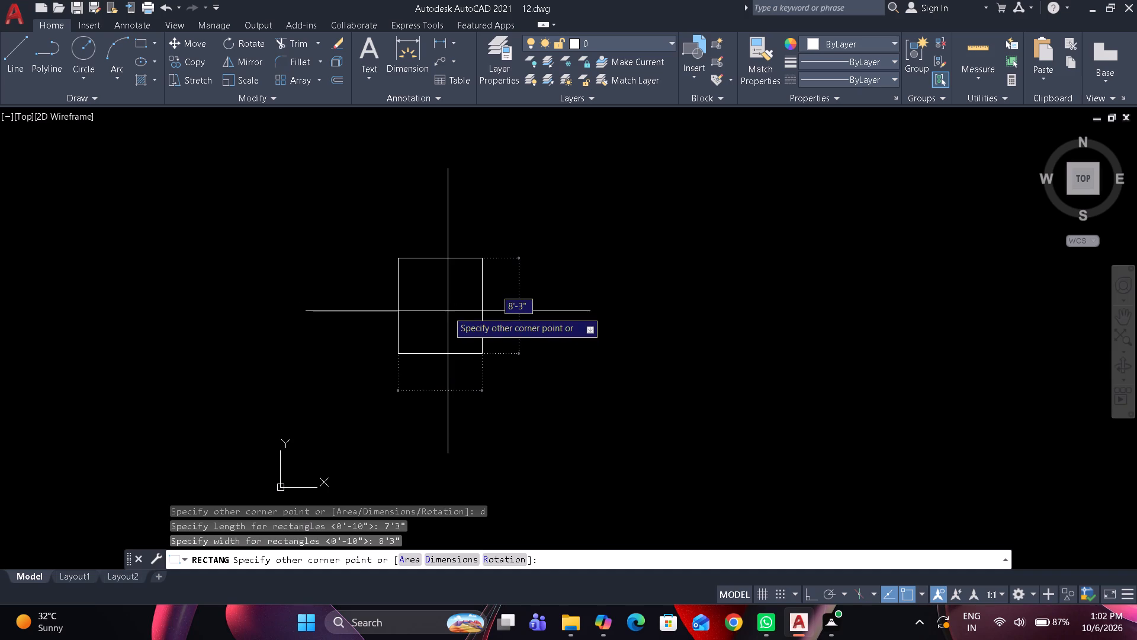
# Offset the rectangle 9" outward to form the outer wall outline.
pyautogui.scroll(2, 448, 311)
pyautogui.write('o 9"')
pyautogui.press('space')
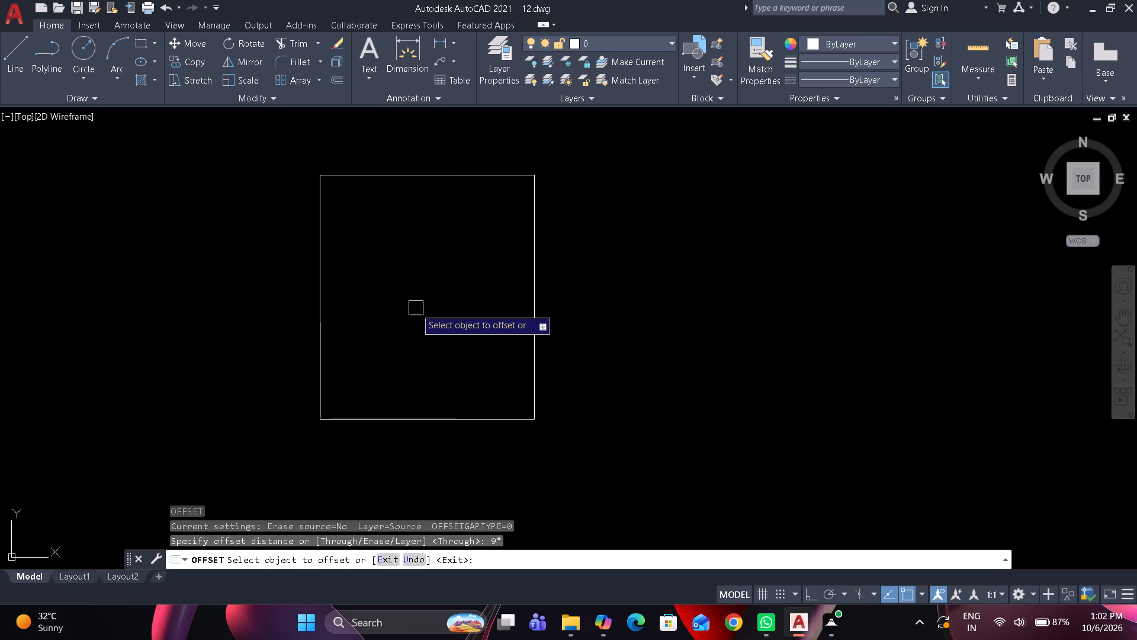
pyautogui.click(323, 306)
pyautogui.click(260, 304)
pyautogui.press('space')
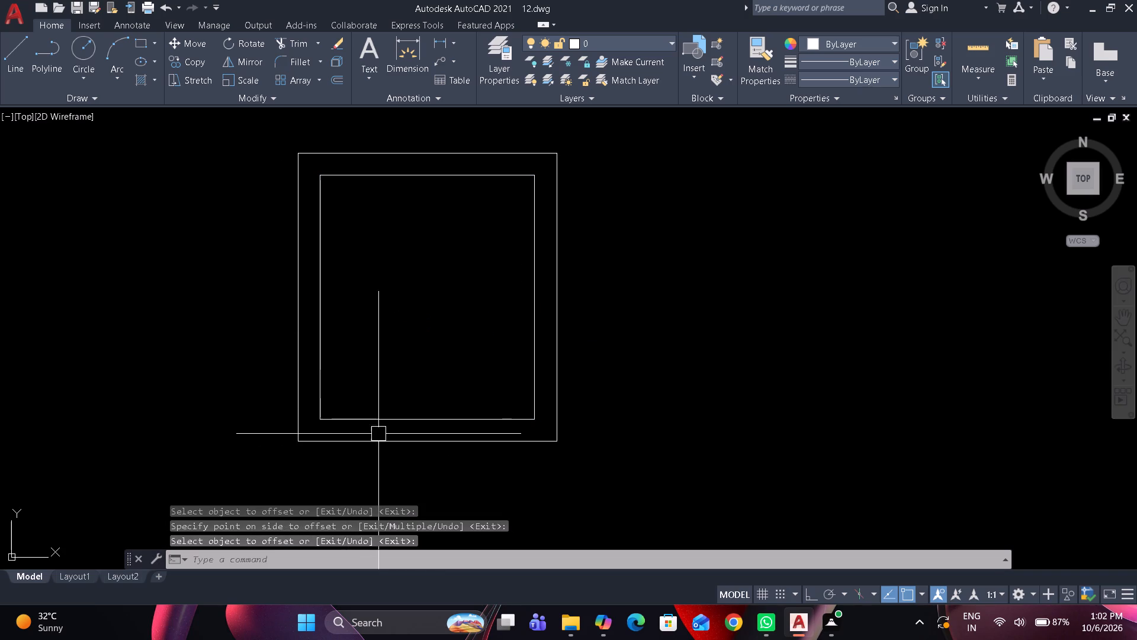
# Explode the outer rectangle into separate lines.
pyautogui.click(385, 442)
pyautogui.write('x')
pyautogui.press('space')
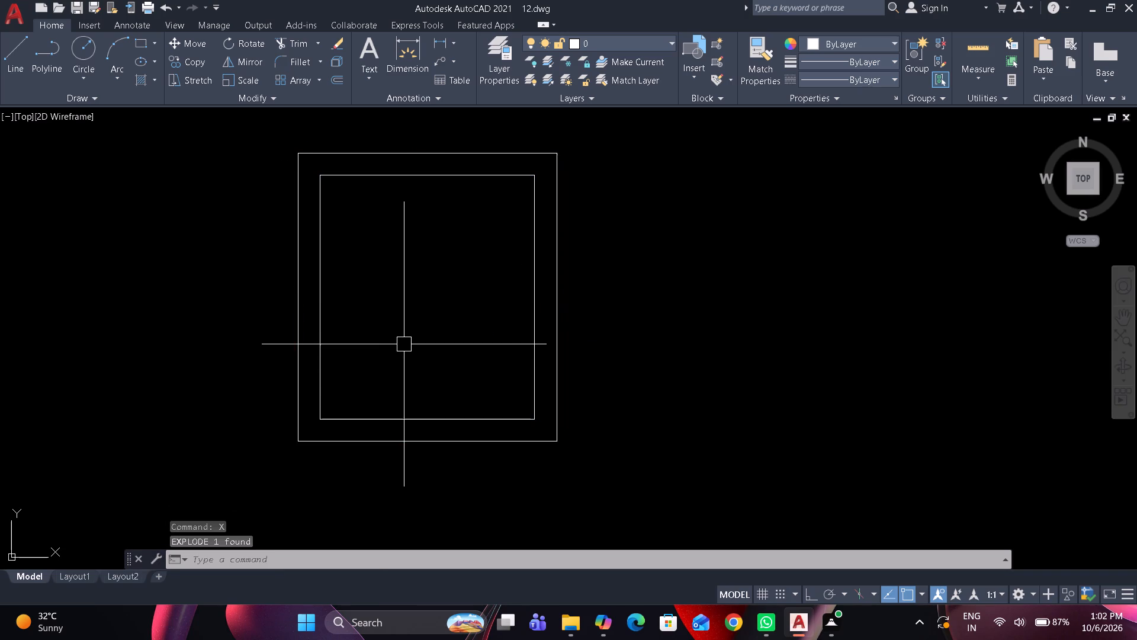
# Erase the bottom and right lines of the exploded outer wall outline.
pyautogui.click(375, 445)
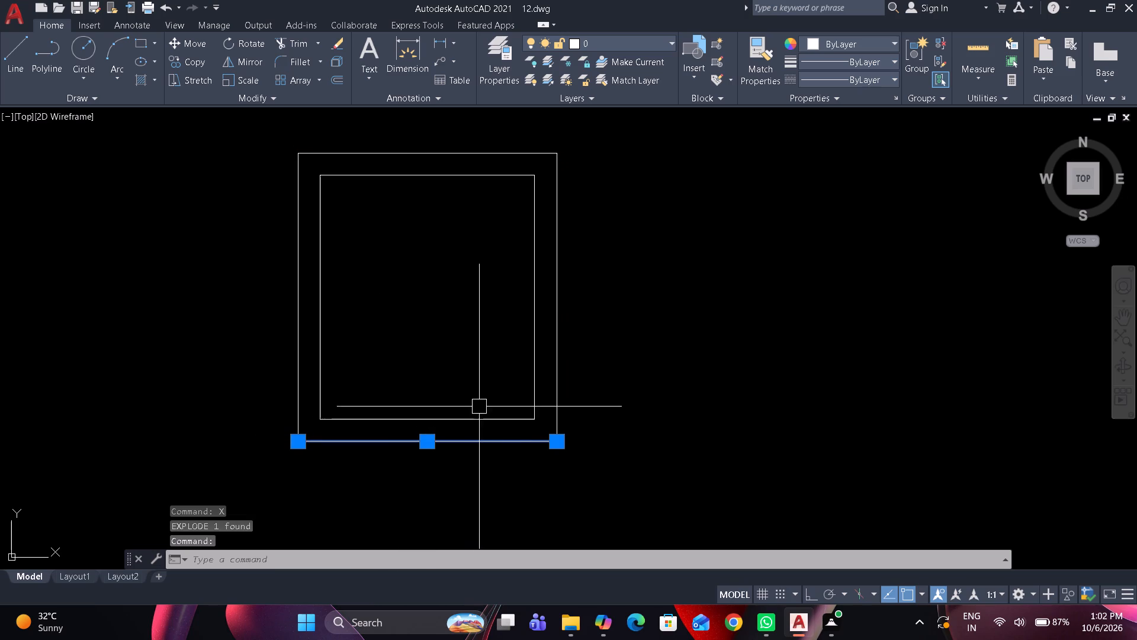
pyautogui.click(561, 307)
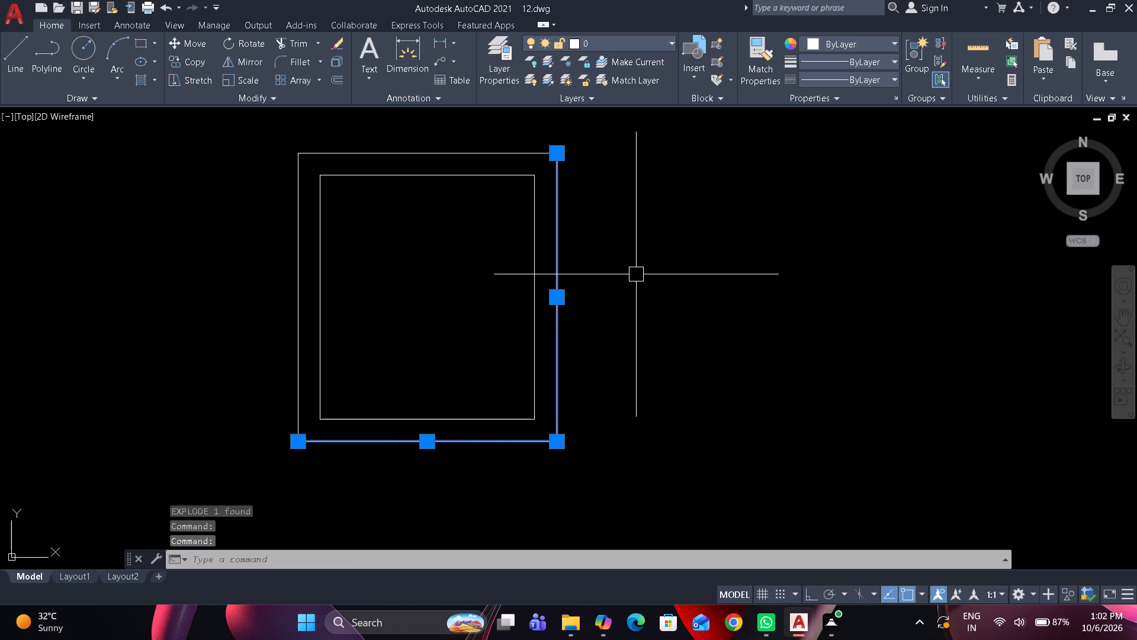
pyautogui.write('e')
pyautogui.press('space')
# Set the offset distance to 4" and start offsetting the inner rectangle.
pyautogui.write('o')
pyautogui.press('space')
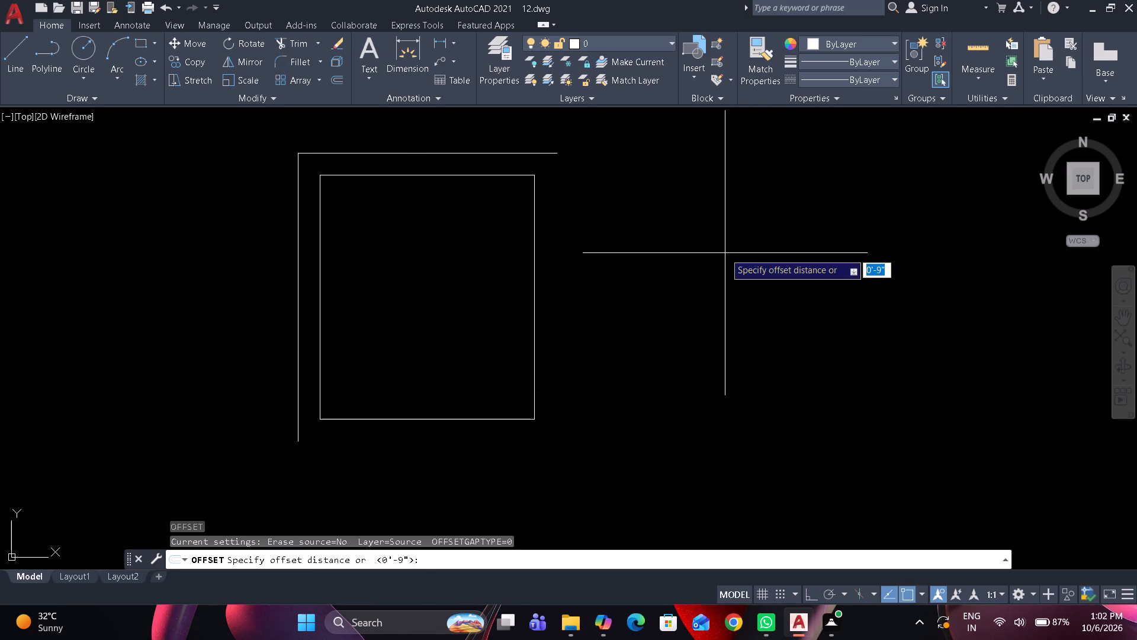
pyautogui.write('4"')
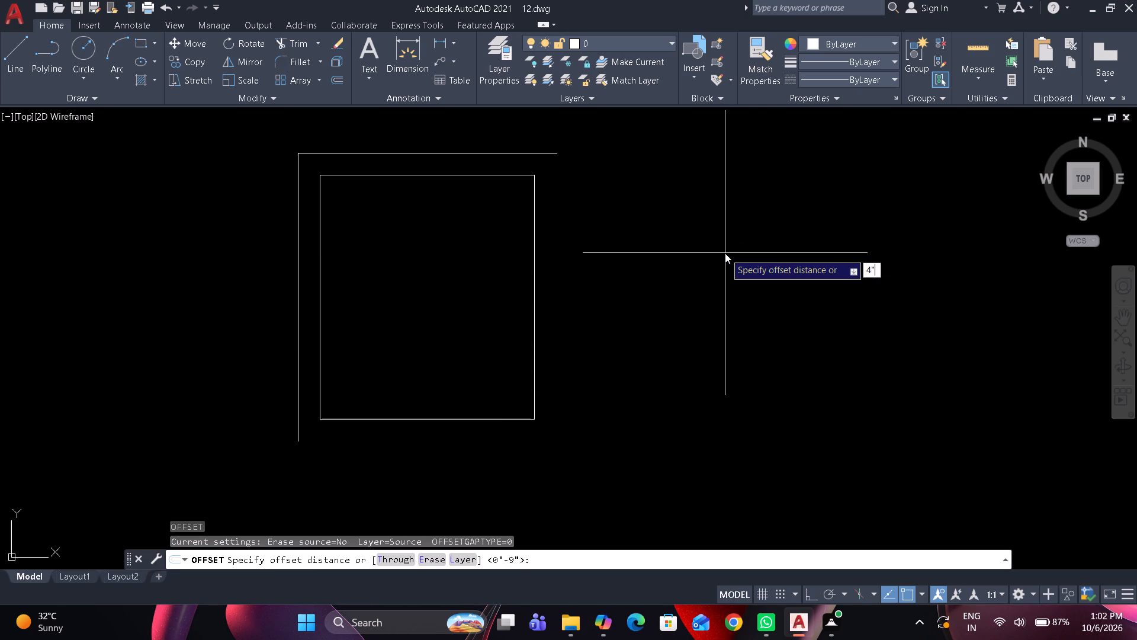
pyautogui.press('space')
pyautogui.click(473, 417)
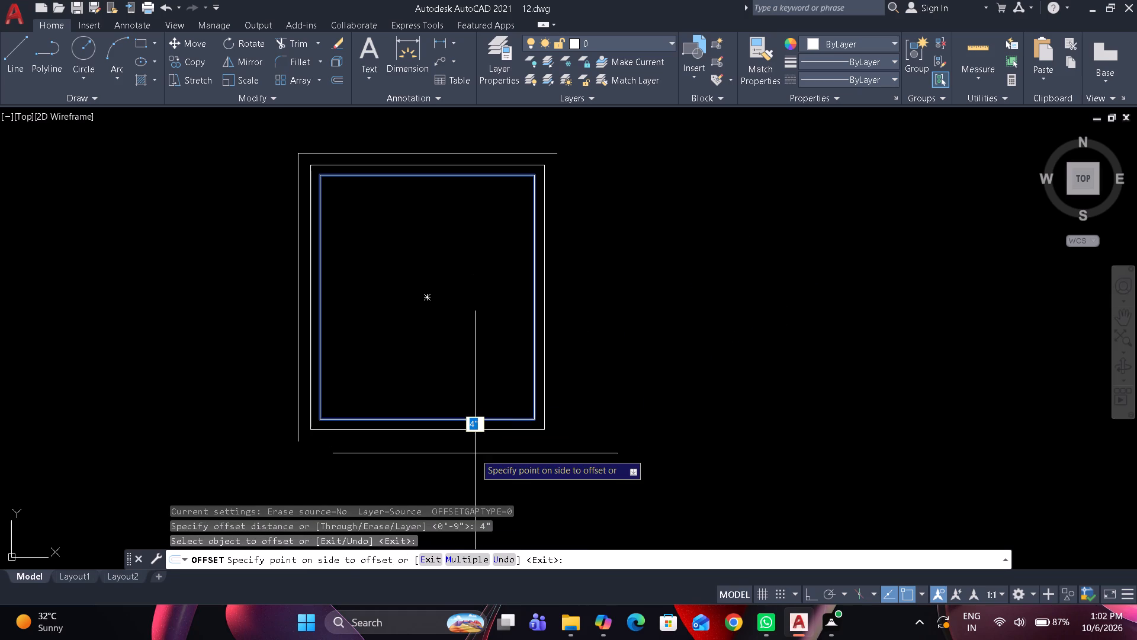
pyautogui.press('Escape')
# Explode the inner room rectangle into separate lines.
pyautogui.moveTo(465, 417); pyautogui.dragTo(460, 384)
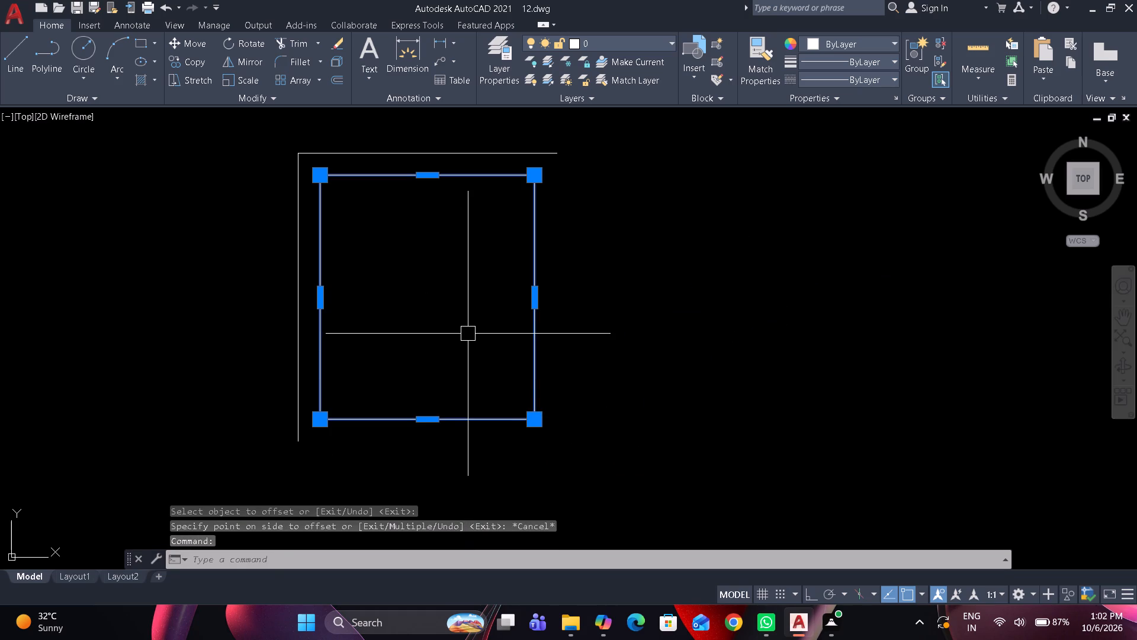
pyautogui.write('x')
pyautogui.press('space')
# Offset the inner room's bottom and right lines 4" outward for the thinner walls.
pyautogui.write('o')
pyautogui.press('space')
pyautogui.press('space')
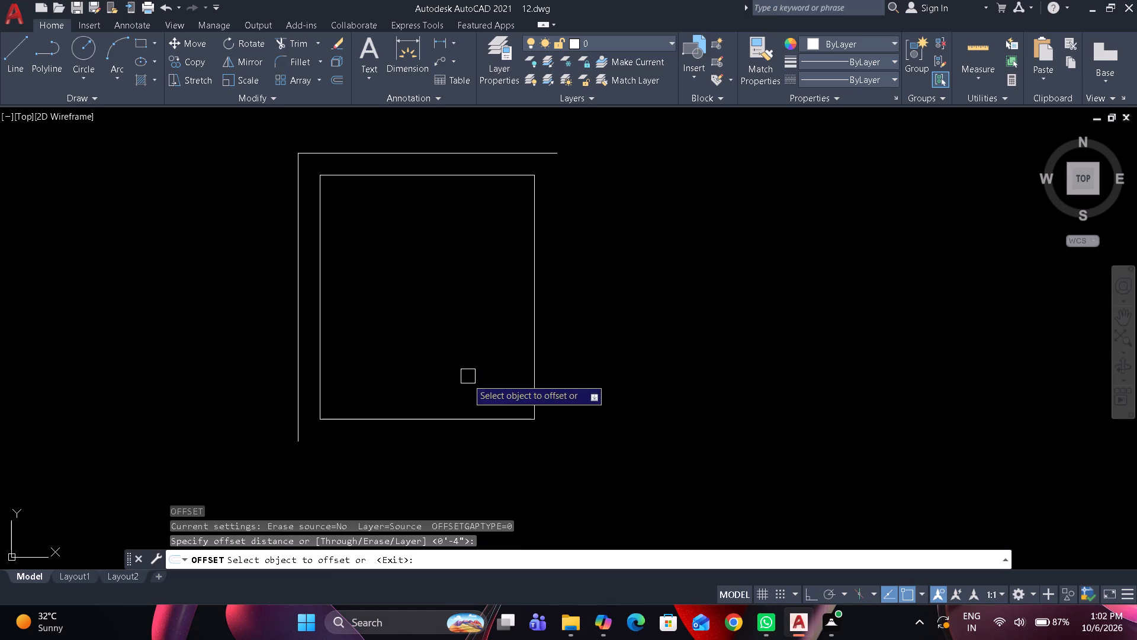
pyautogui.click(461, 417)
pyautogui.moveTo(461, 469); pyautogui.dragTo(468, 463)
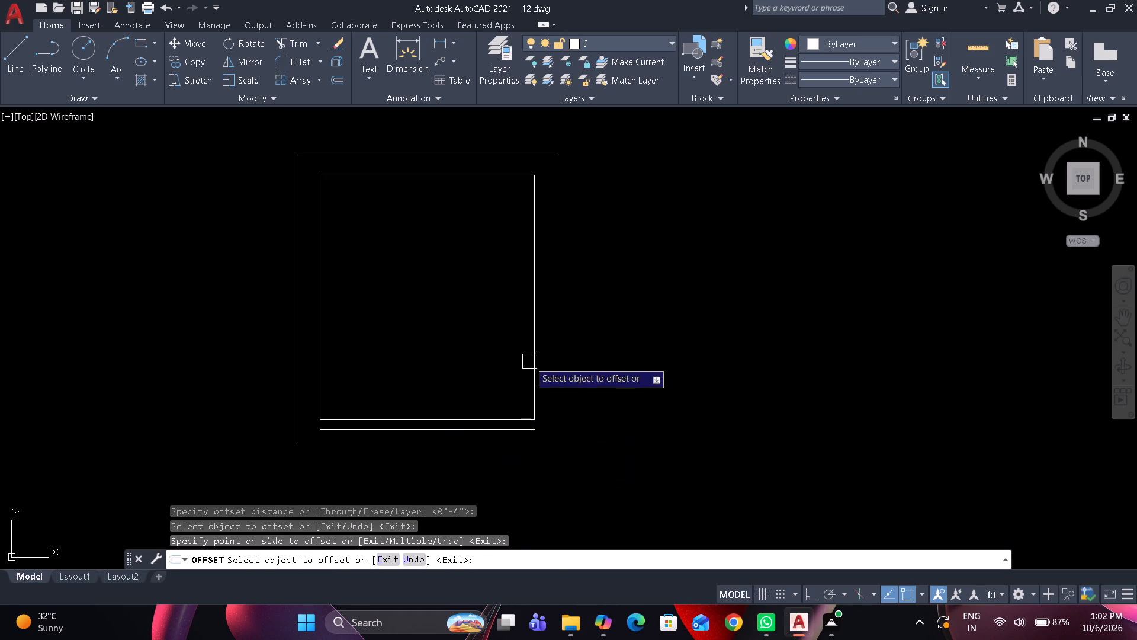
pyautogui.click(531, 353)
pyautogui.click(661, 313)
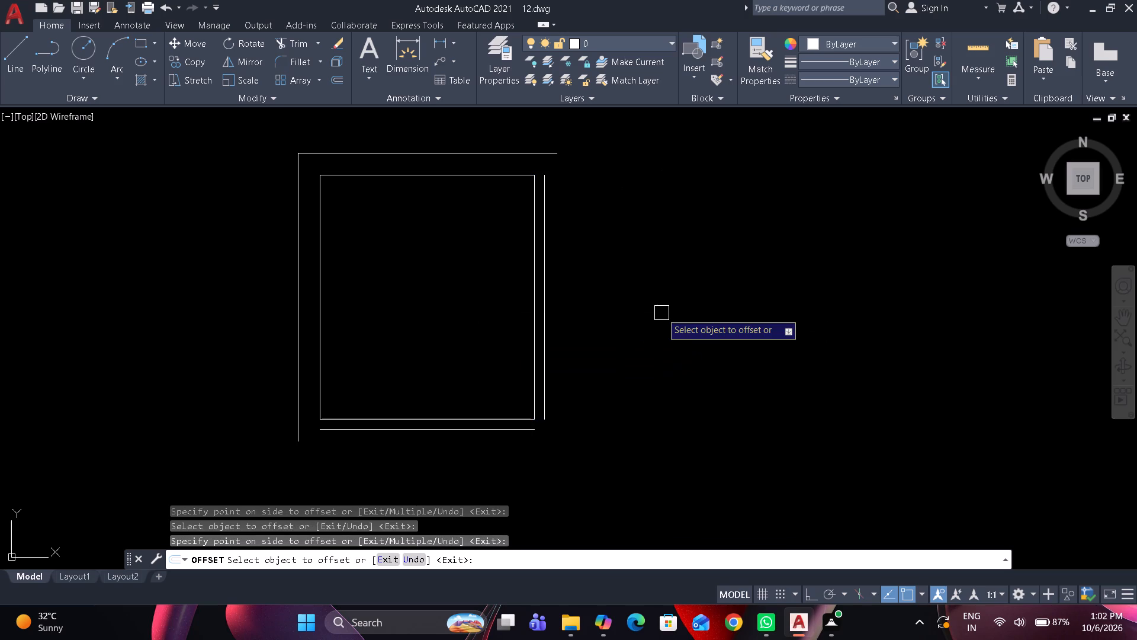
pyautogui.press('space')
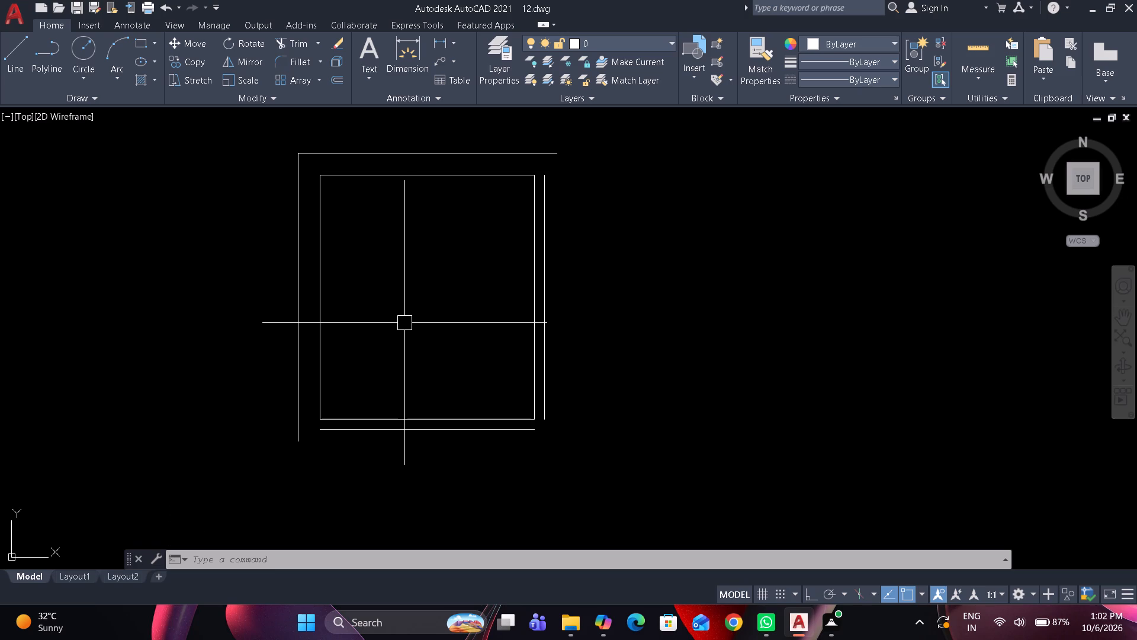
# Draw a rectangle with a length of 1' and a width of 1'6" in the empty space right of the room.
pyautogui.write('rec')
pyautogui.press('space')
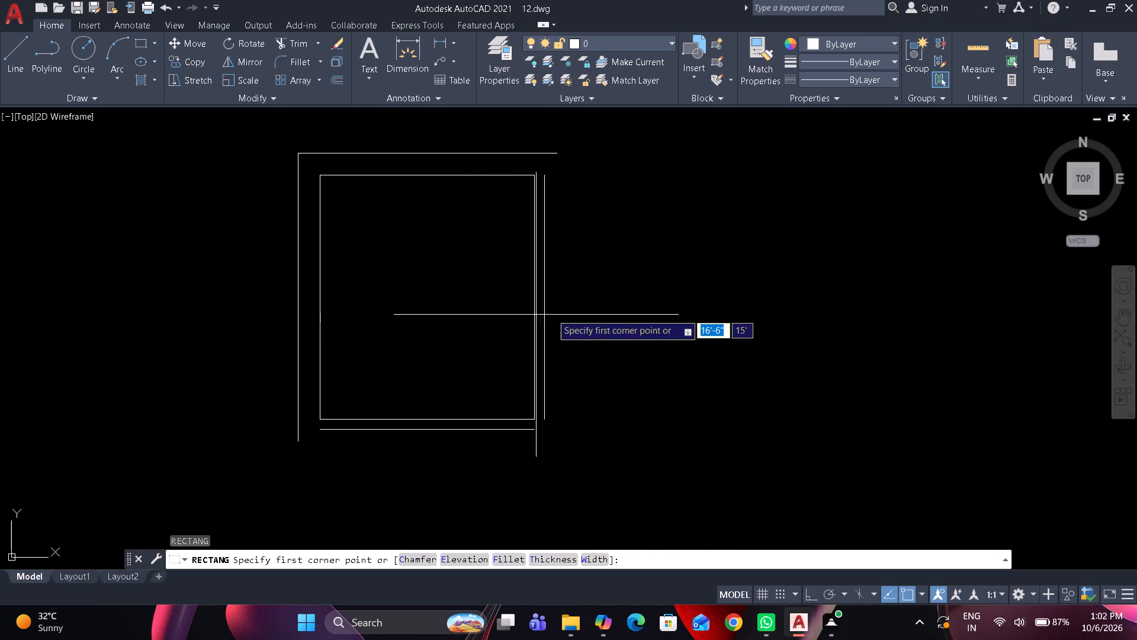
pyautogui.moveTo(564, 312); pyautogui.dragTo(409, 313, button='middle')
pyautogui.click(499, 291)
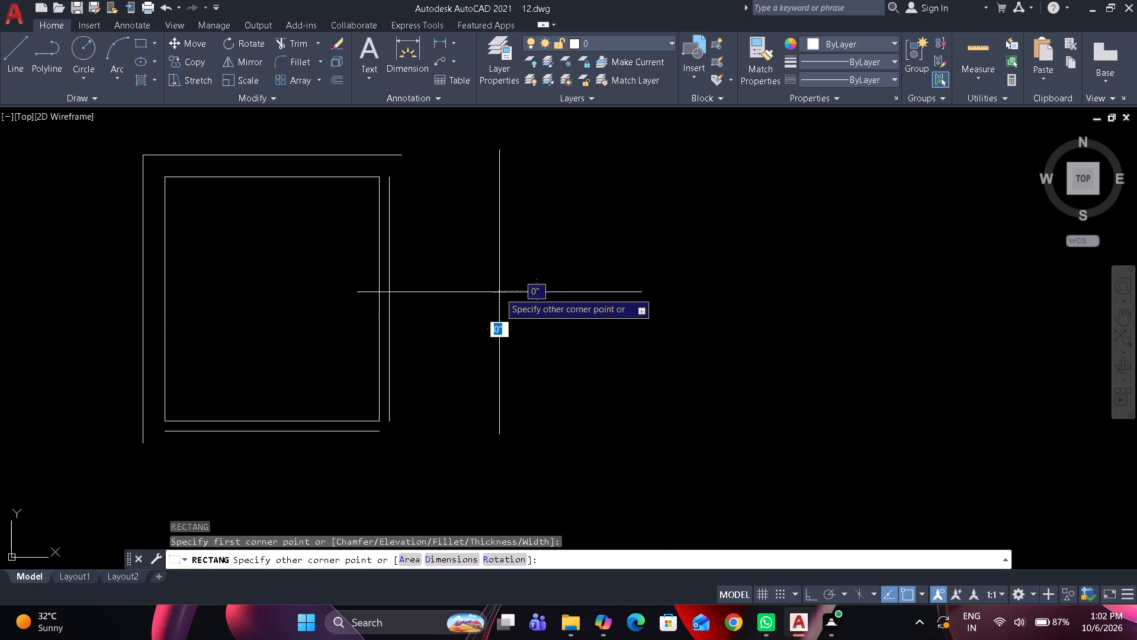
pyautogui.write('d')
pyautogui.press('space')
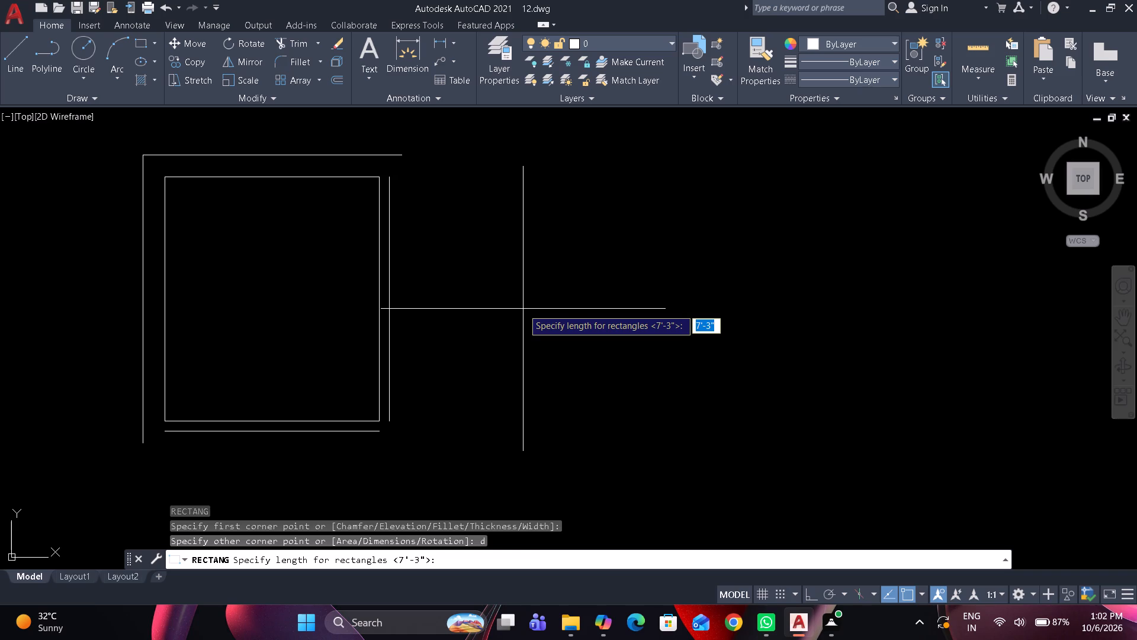
pyautogui.write("1'")
pyautogui.press('Return')
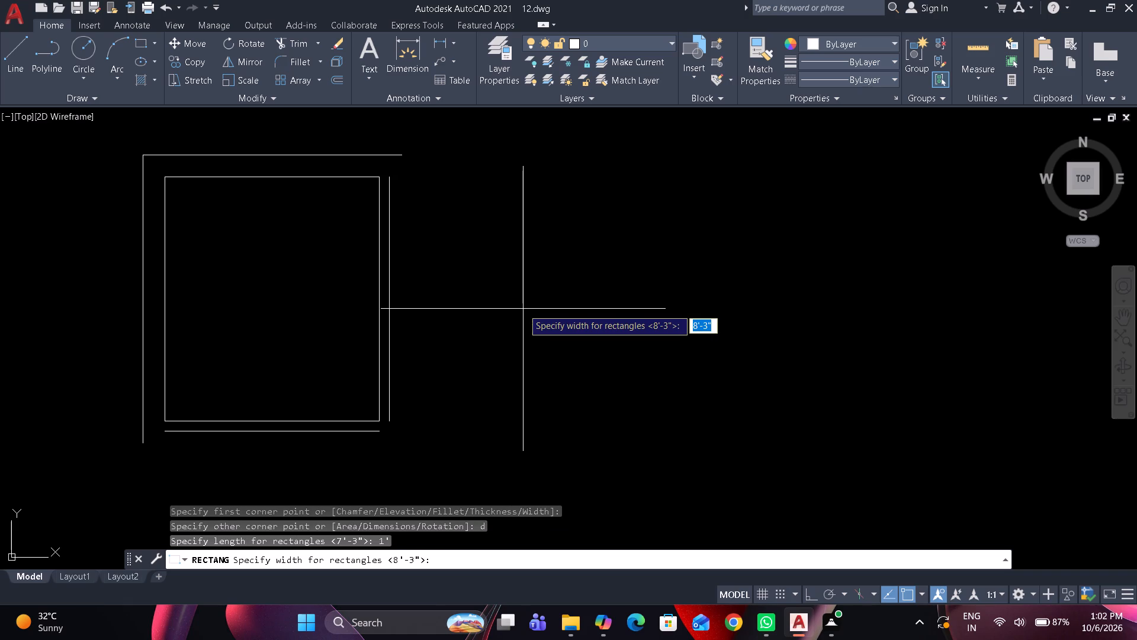
pyautogui.write("1'")
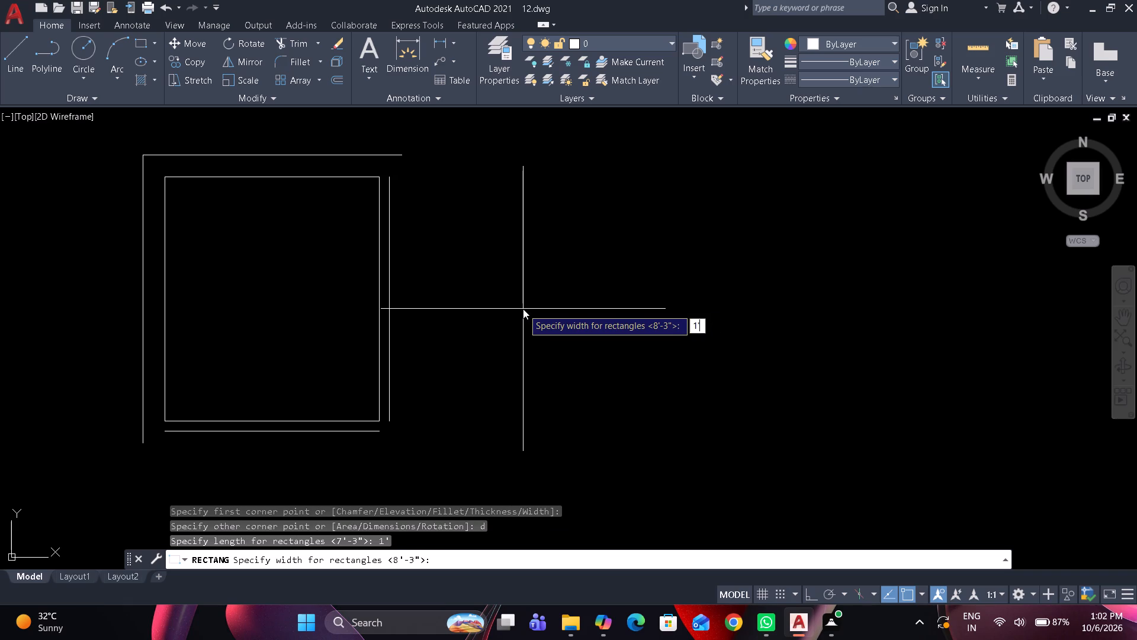
pyautogui.write('6"')
pyautogui.press('Return')
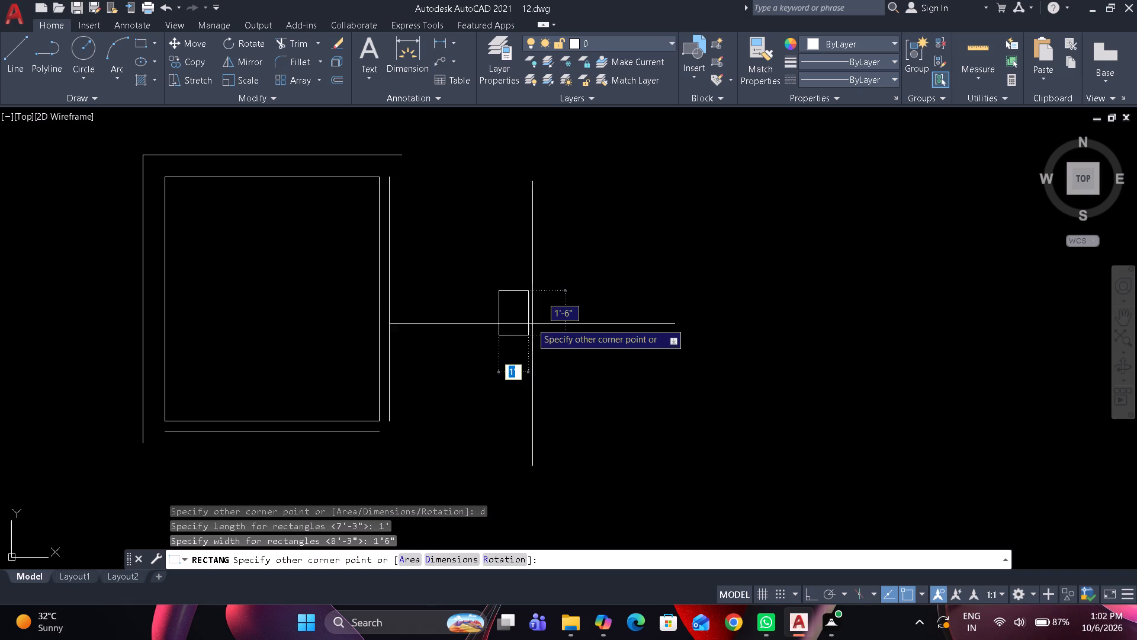
pyautogui.click(546, 350)
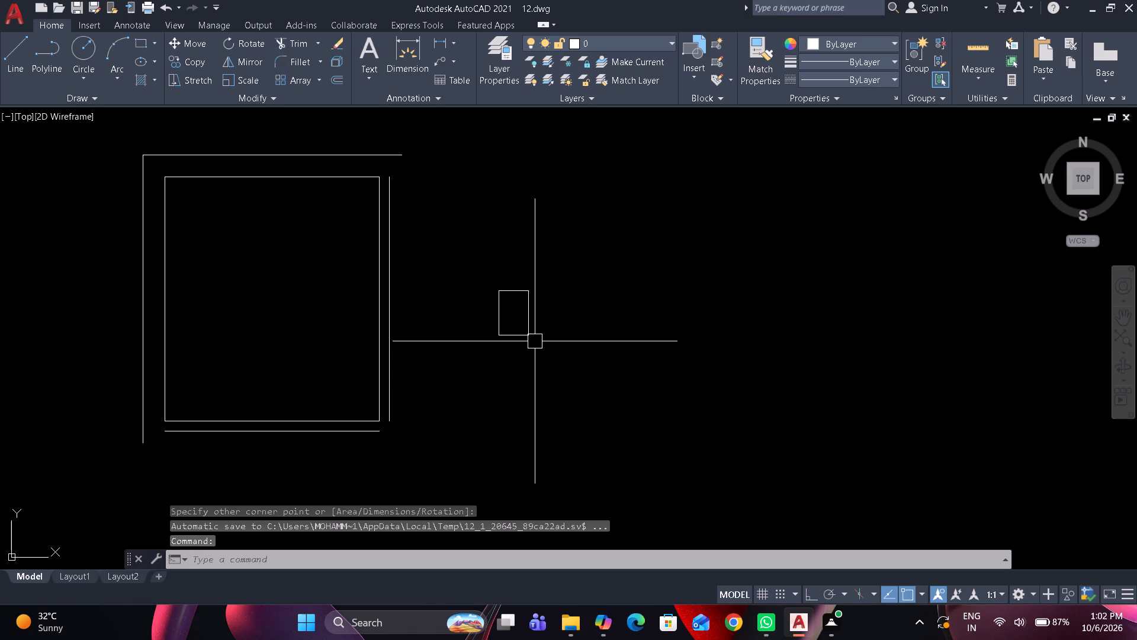
# Move the 1' by 1'6" rectangle by its lower-right corner onto the left end of the bottom wall's outer line.
pyautogui.click(525, 334)
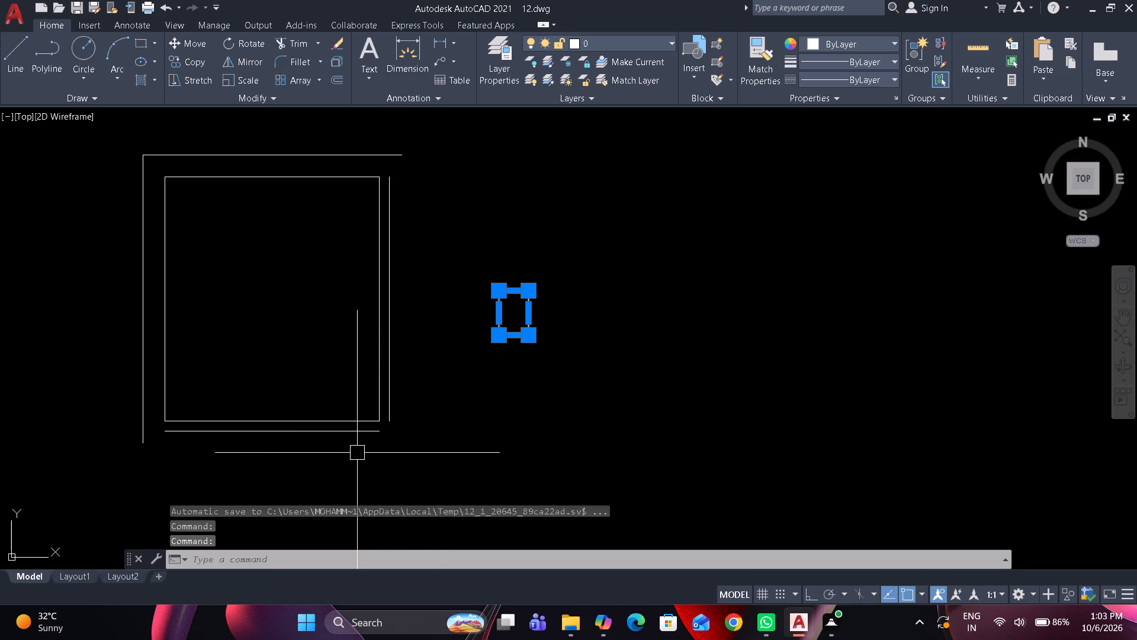
pyautogui.press('m')
pyautogui.press('space')
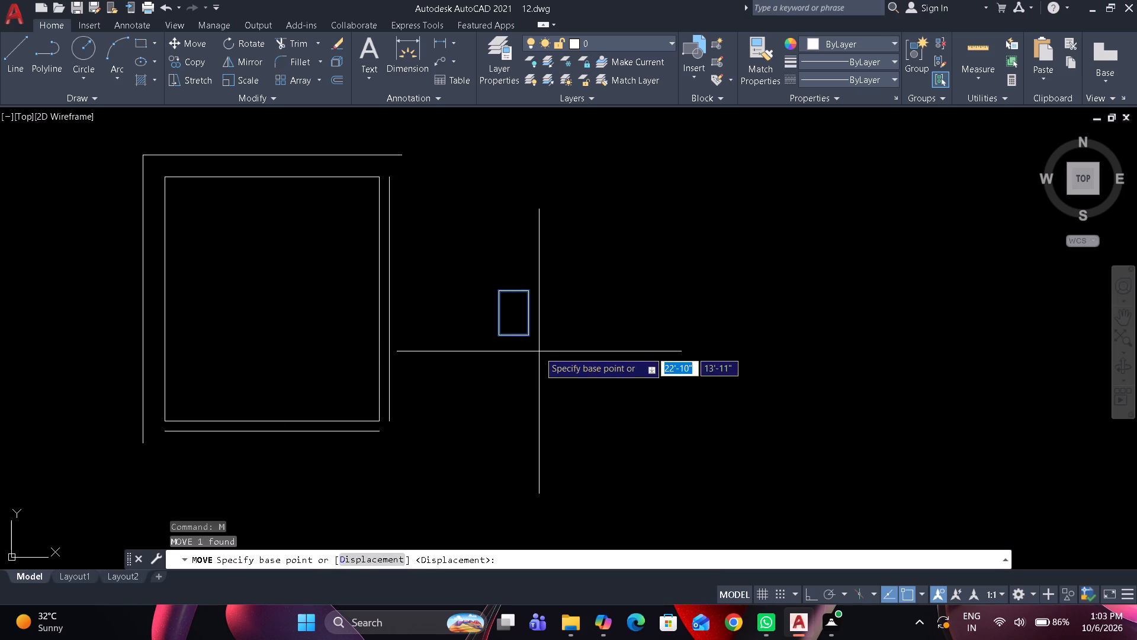
pyautogui.click(531, 340)
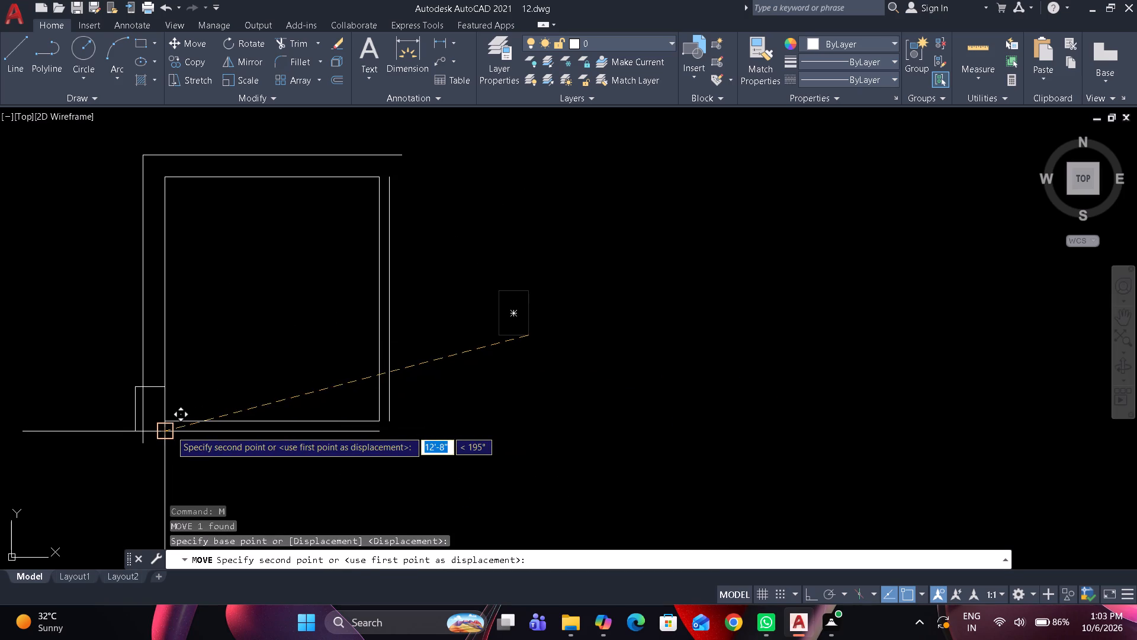
pyautogui.click(171, 430)
# Trim the left outer wall line where it runs below and inside the 1' by 1'6" rectangle.
pyautogui.write('tr')
pyautogui.press('space')
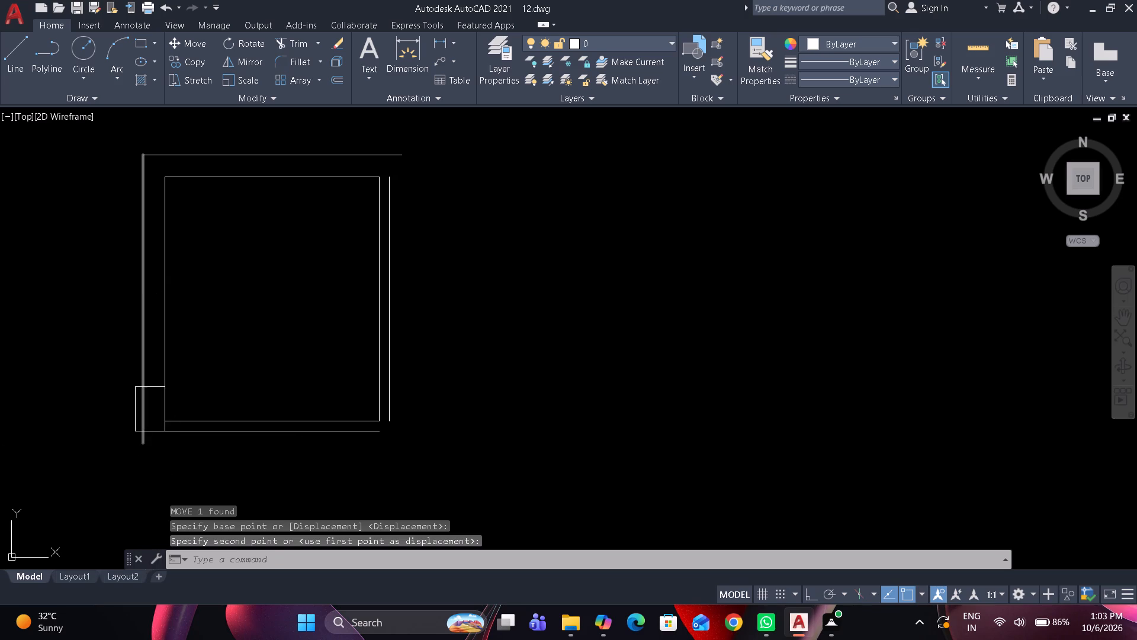
pyautogui.click(147, 442)
pyautogui.click(147, 414)
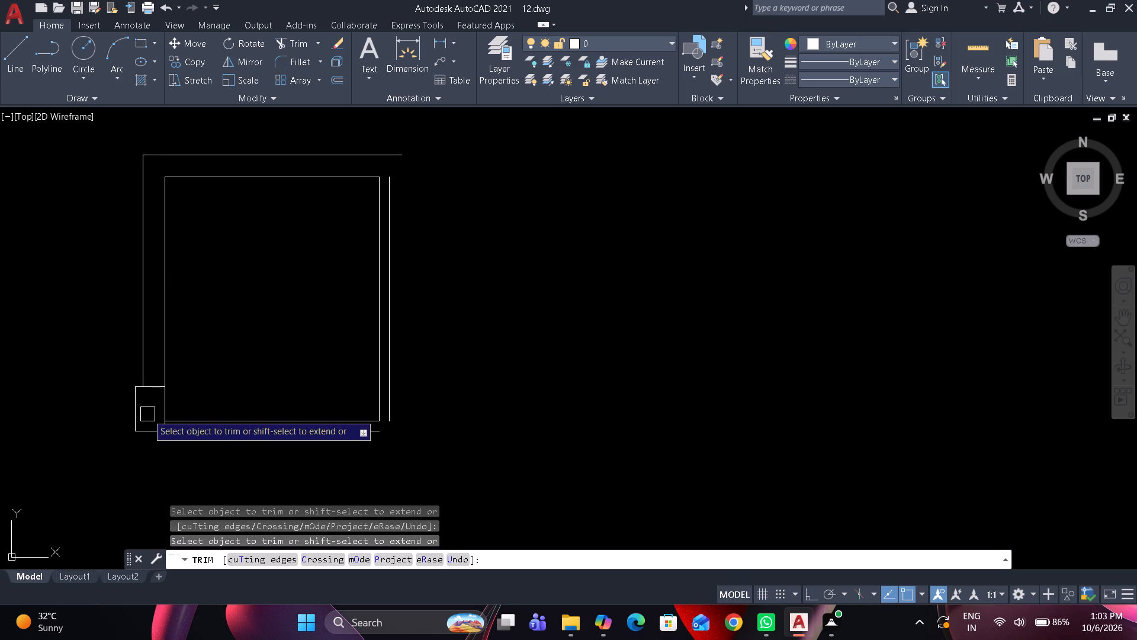
pyautogui.press('space')
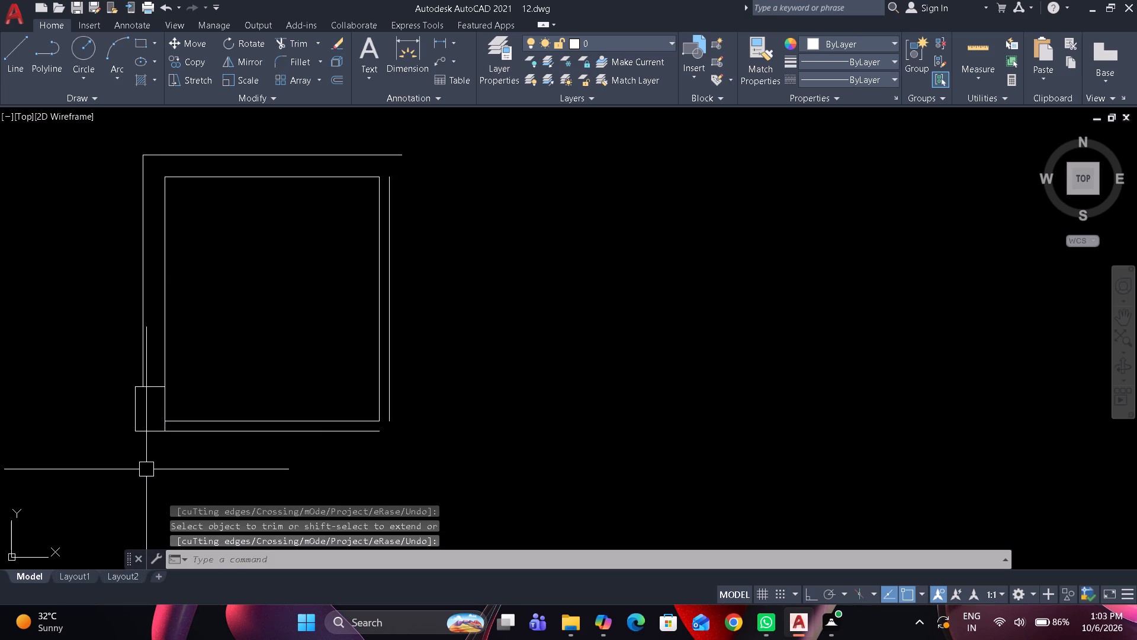
# Join the outer lines of the bottom and right 4" walls into a sharp corner with Fillet.
pyautogui.scroll(1, 211, 419)
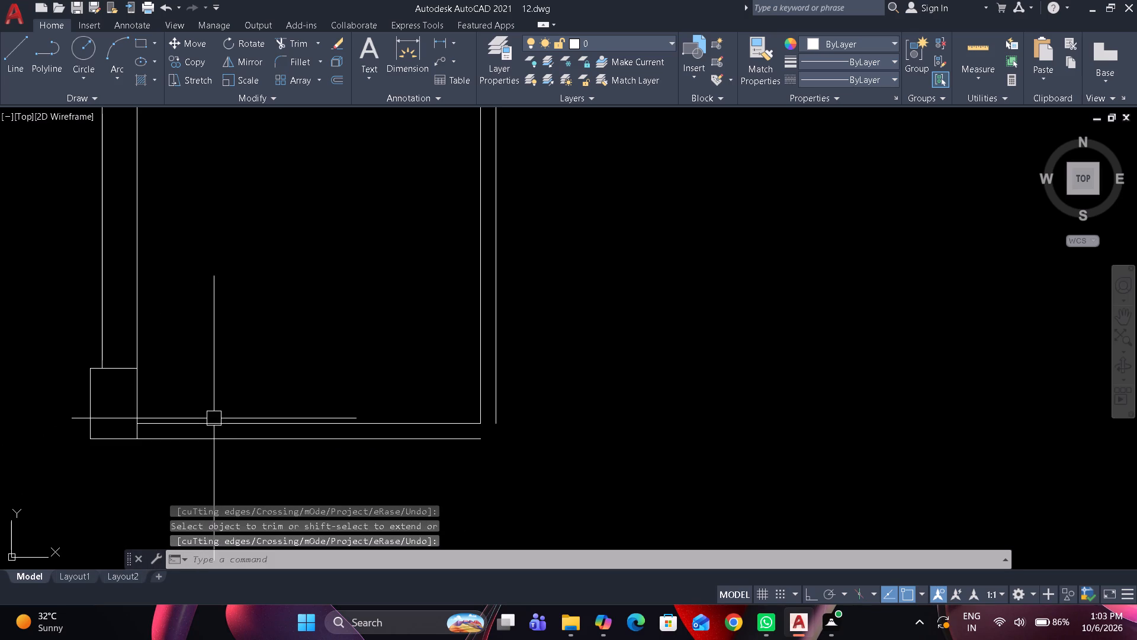
pyautogui.write('f')
pyautogui.press('space')
pyautogui.click(460, 444)
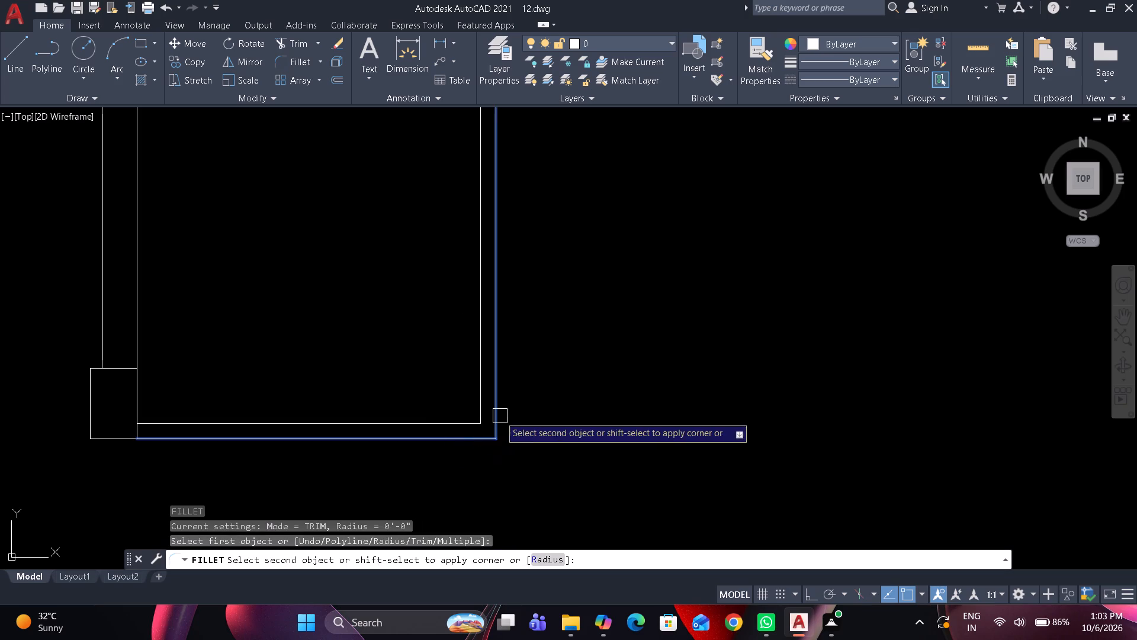
pyautogui.click(500, 416)
# Offset the outer line of the room's right 4" wall 6'9" to the right.
pyautogui.scroll(-2, 580, 318)
pyautogui.moveTo(580, 317); pyautogui.dragTo(497, 360, button='middle')
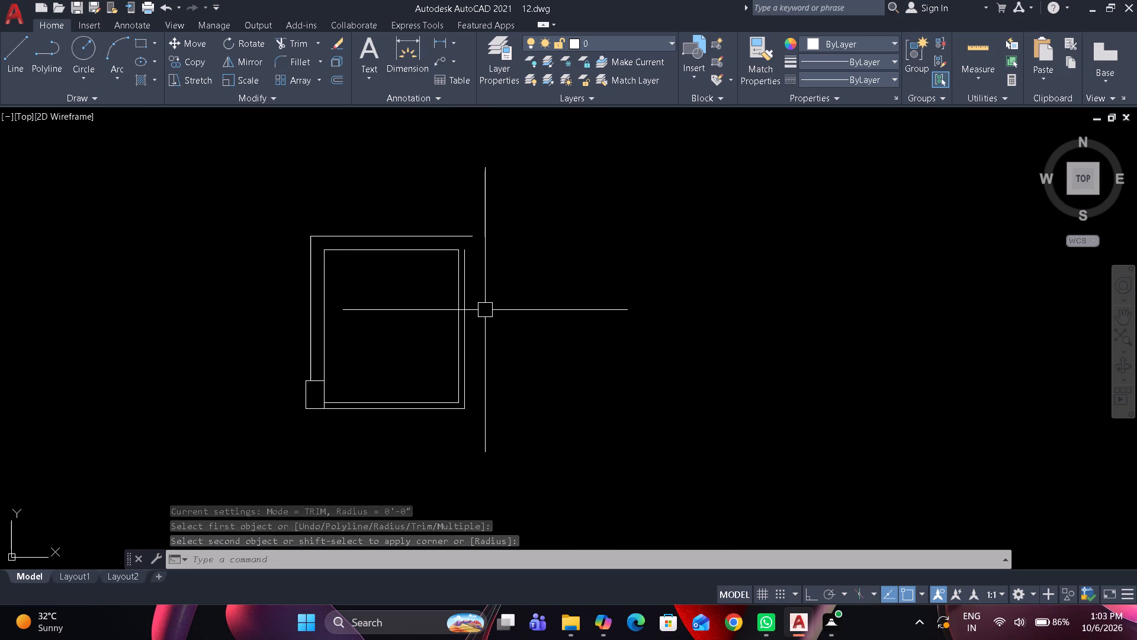
pyautogui.write('o')
pyautogui.press('space')
pyautogui.write("6'")
pyautogui.press('8')
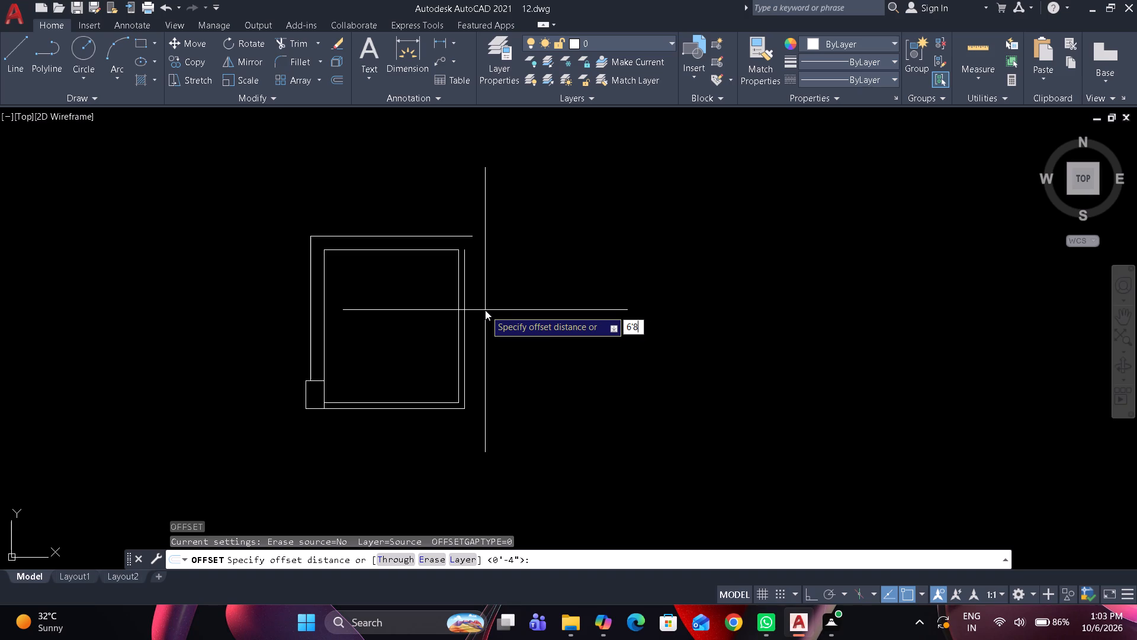
pyautogui.press('BackSpace')
pyautogui.write('9"')
pyautogui.press('space')
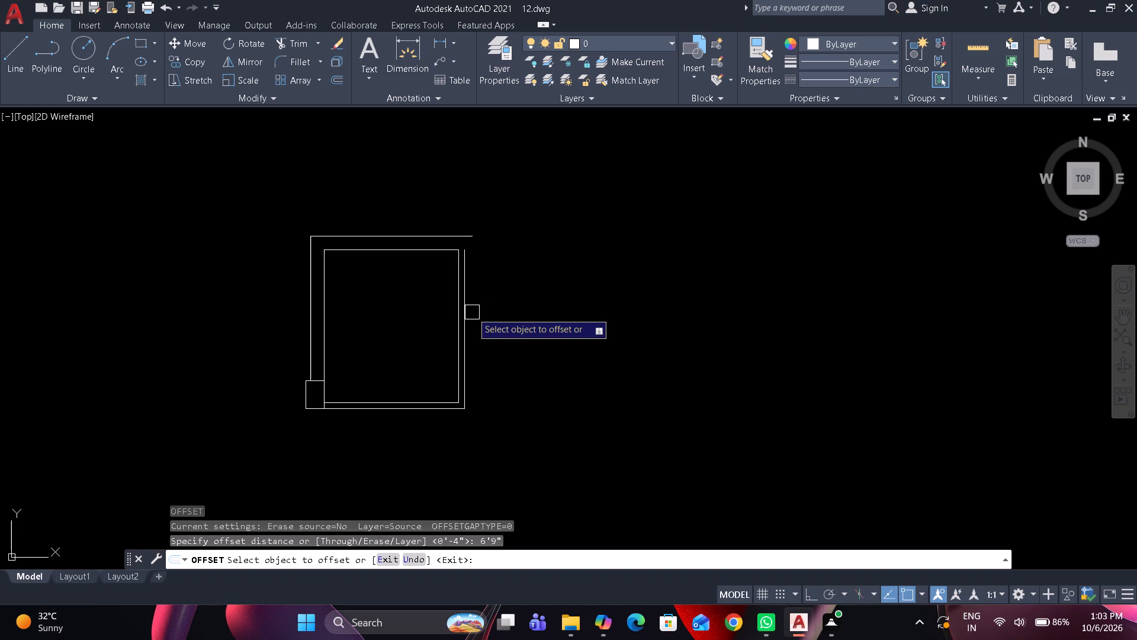
pyautogui.click(471, 312)
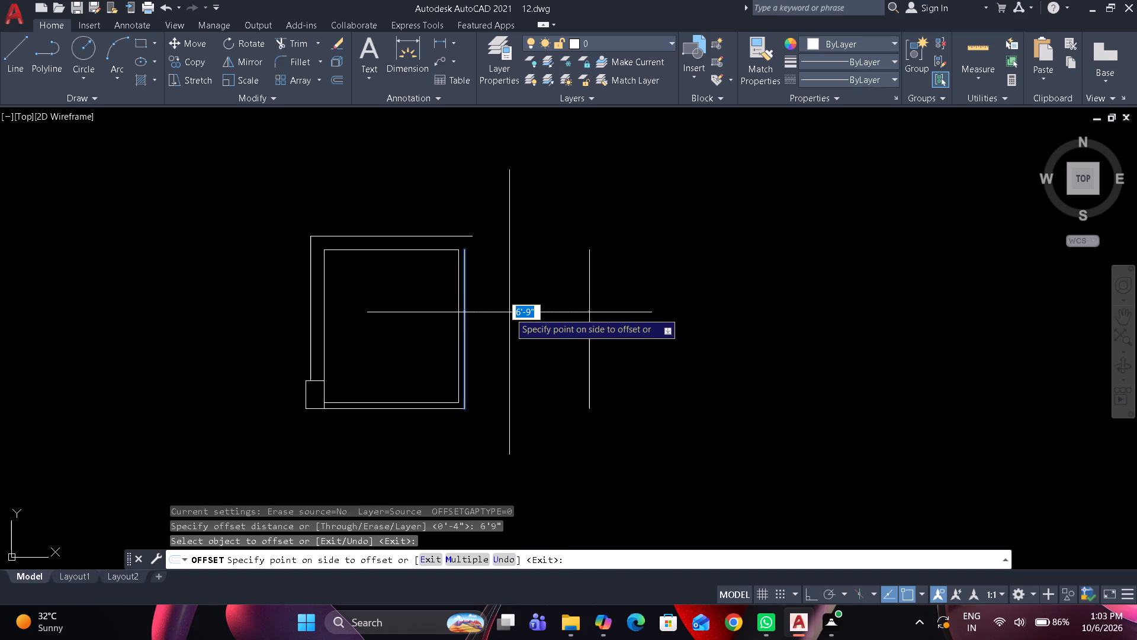
pyautogui.click(509, 312)
pyautogui.press('space')
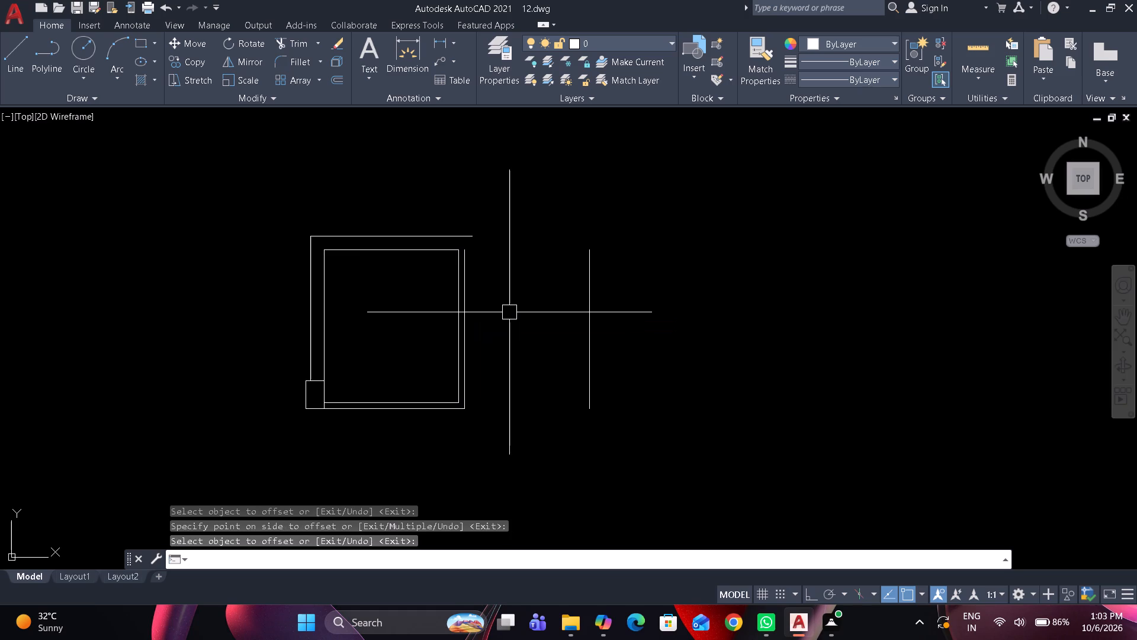
# Offset the far-right vertical line another 9" to the right for the adjoining room's wall thickness.
pyautogui.press('space')
pyautogui.write('9"')
pyautogui.press('space')
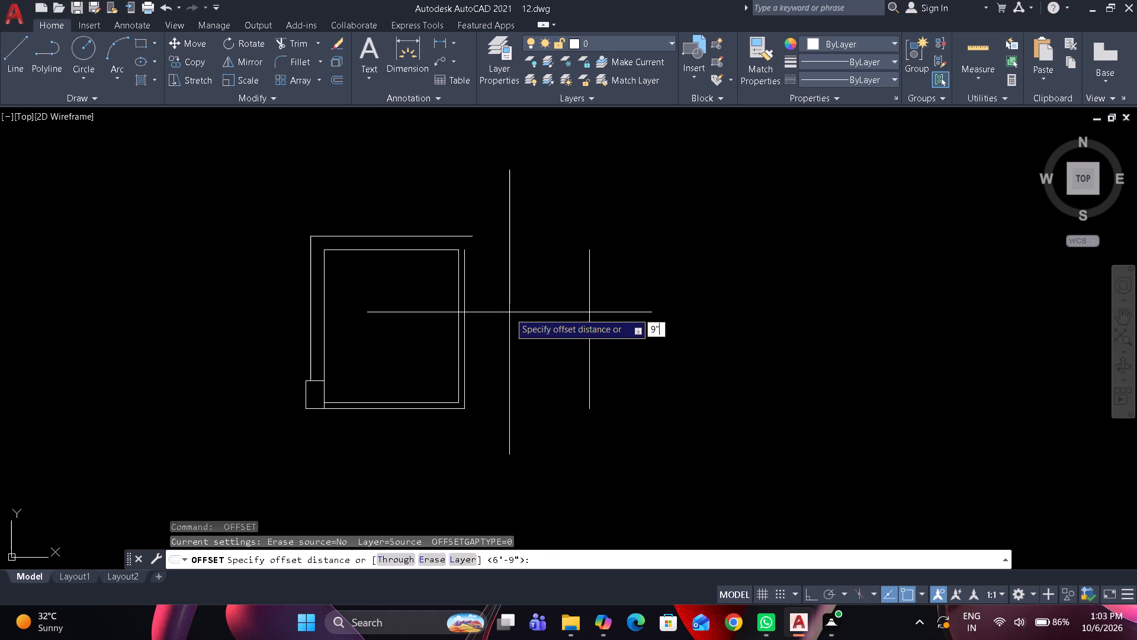
pyautogui.moveTo(591, 302); pyautogui.dragTo(618, 295)
pyautogui.click(695, 283)
pyautogui.press('space')
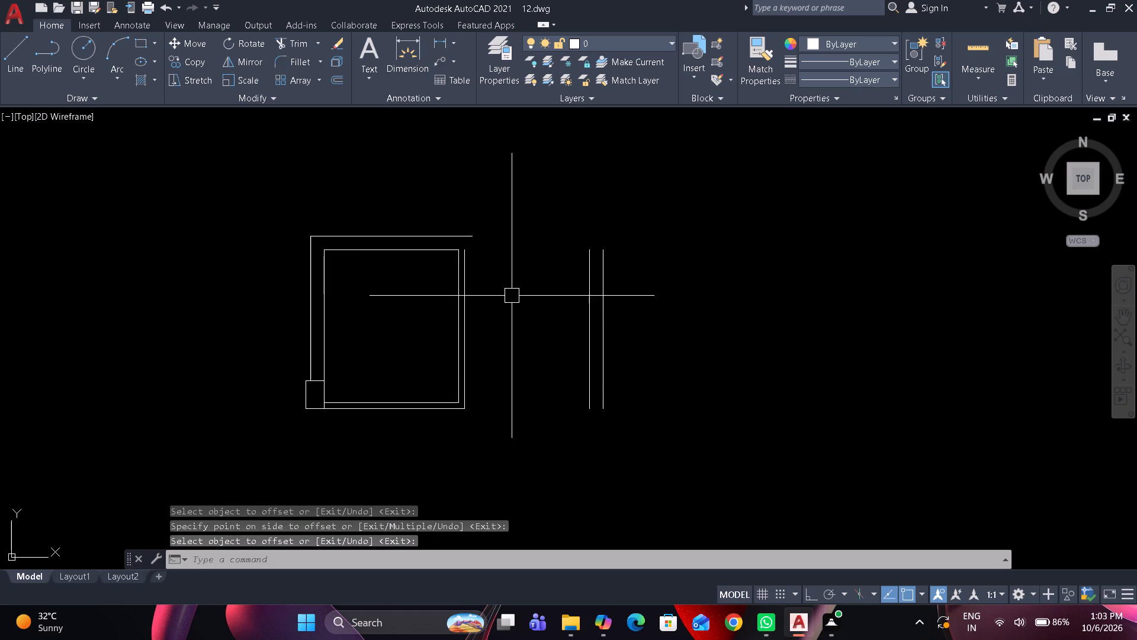
# Fillet the top outer wall line with the outermost right vertical line to form a sharp corner.
pyautogui.scroll(1, 508, 297)
pyautogui.write('f')
pyautogui.press('space')
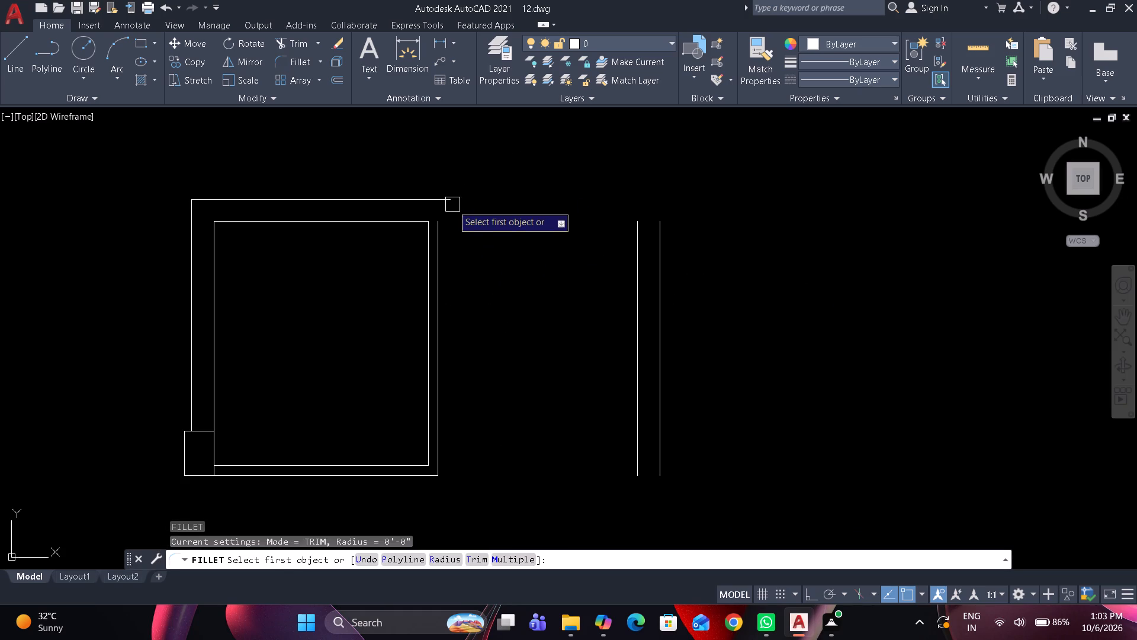
pyautogui.click(452, 206)
pyautogui.click(667, 229)
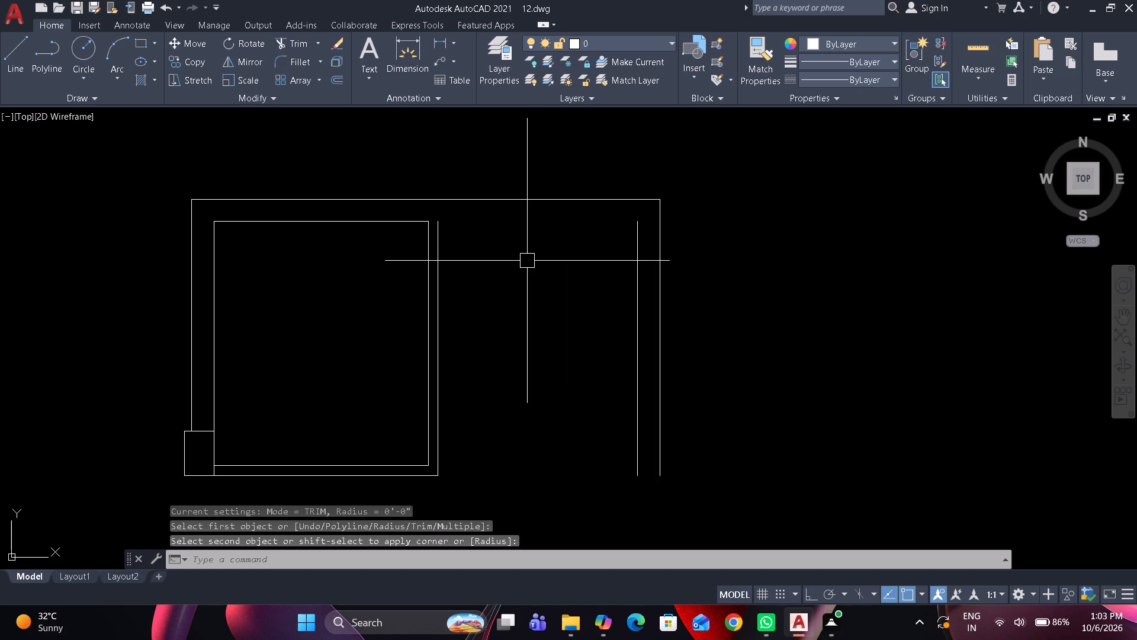
# Draw a line closing the adjoining space's top inner edge, from the dividing wall's upper end to the far-right inner wall line.
pyautogui.press('l')
pyautogui.press('space')
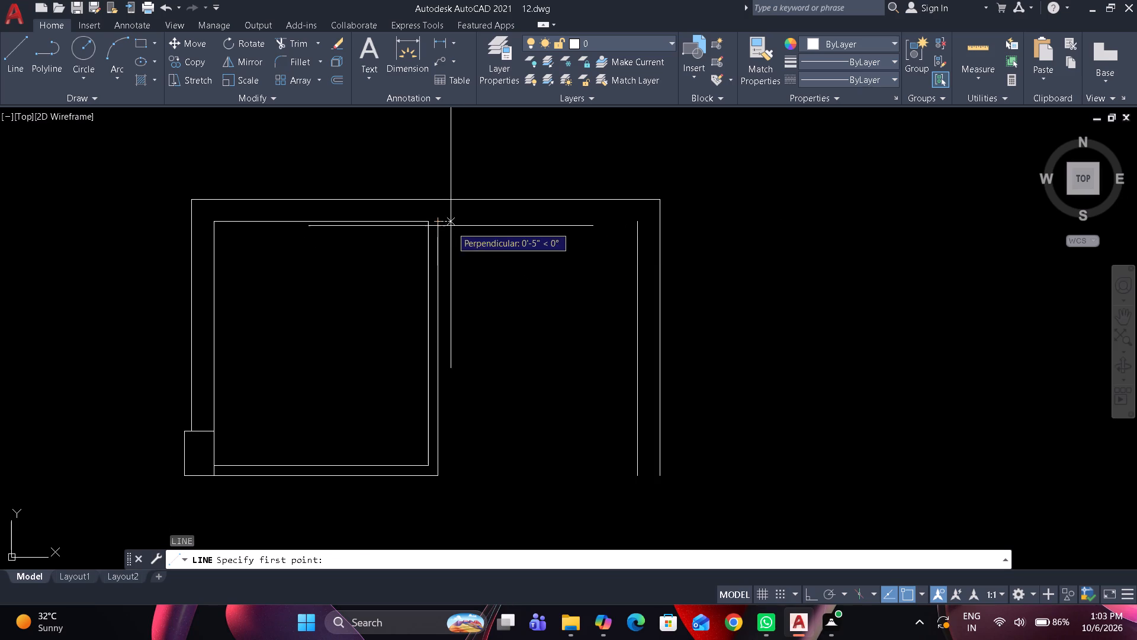
pyautogui.click(444, 223)
pyautogui.click(632, 226)
pyautogui.press('Escape')
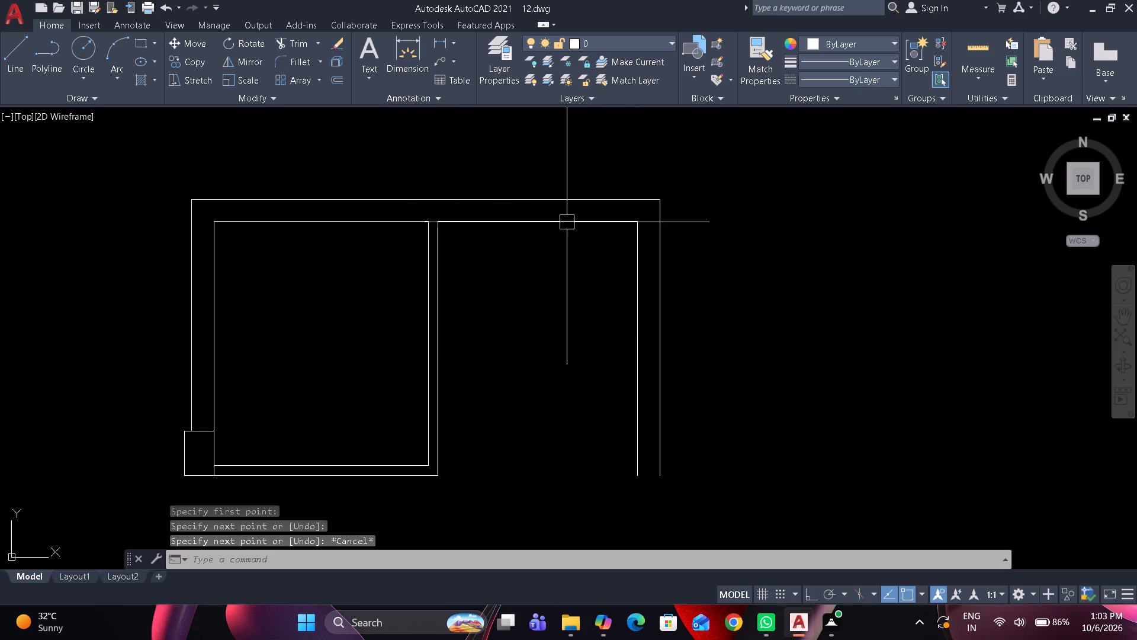
# Create a layer named Outer Wall and set its colour to red (index 1).
pyautogui.click(506, 66)
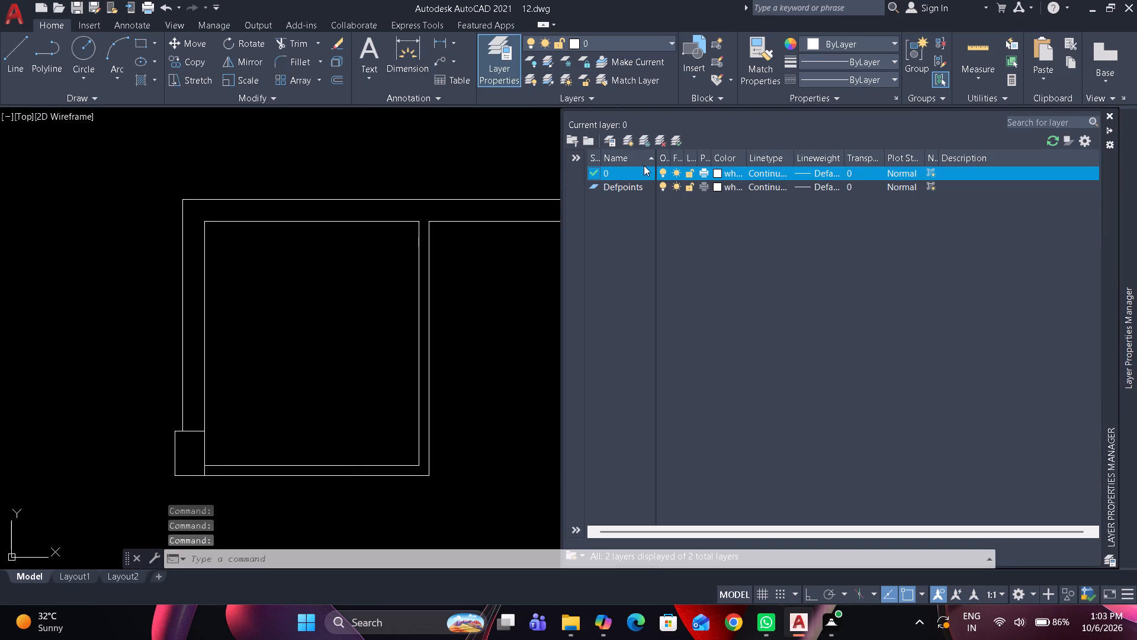
pyautogui.click(629, 139)
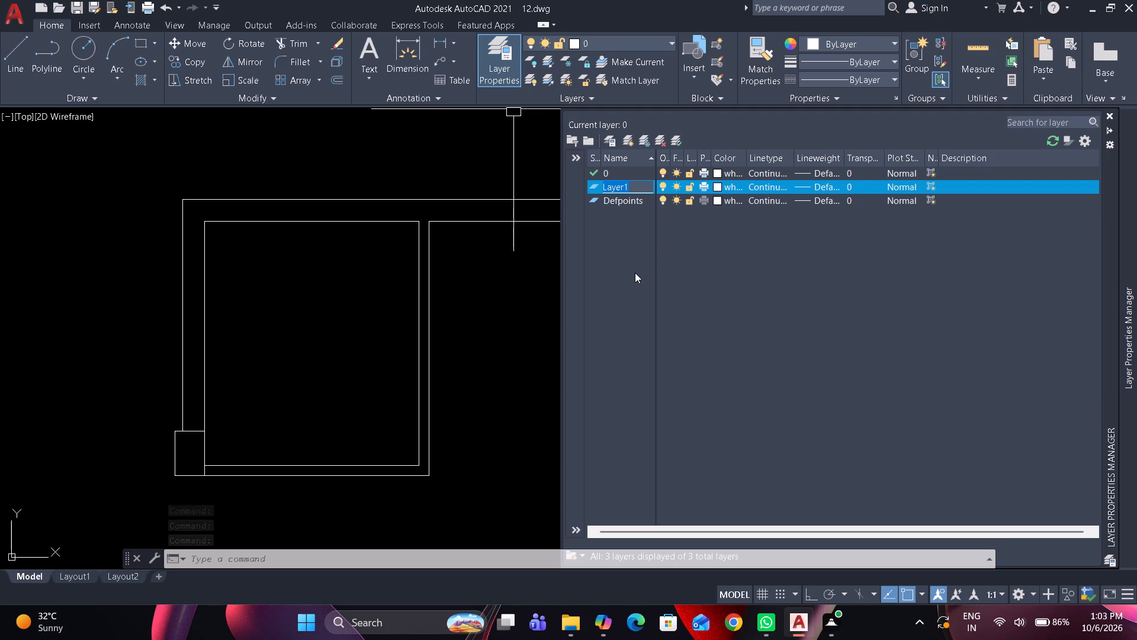
pyautogui.write('Outer')
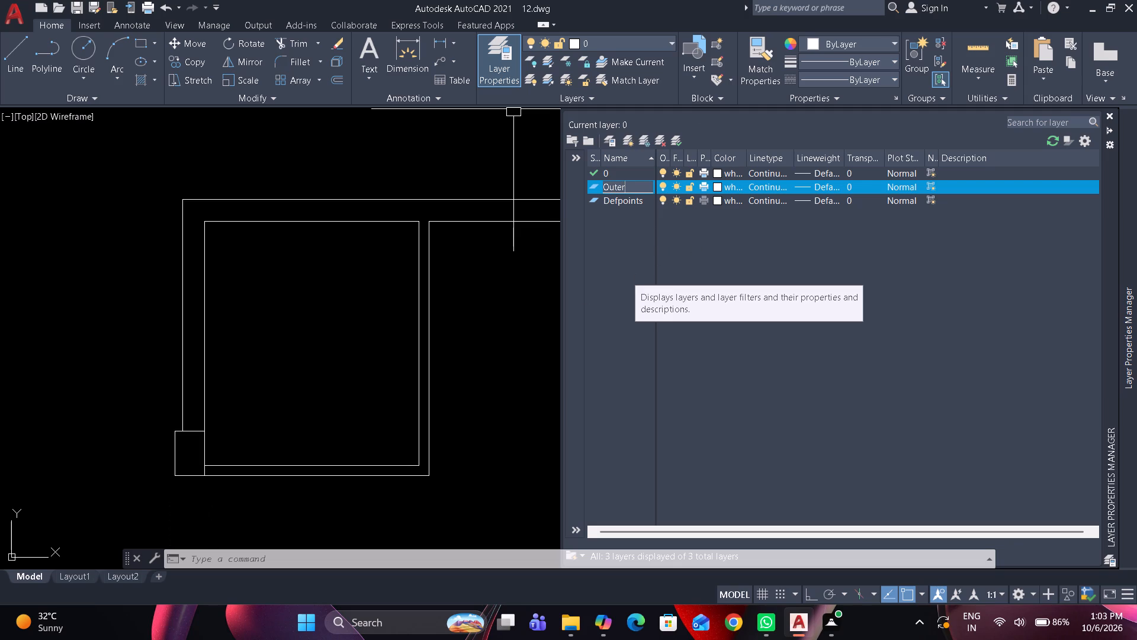
pyautogui.press('space')
pyautogui.write('Wall')
pyautogui.press('Return')
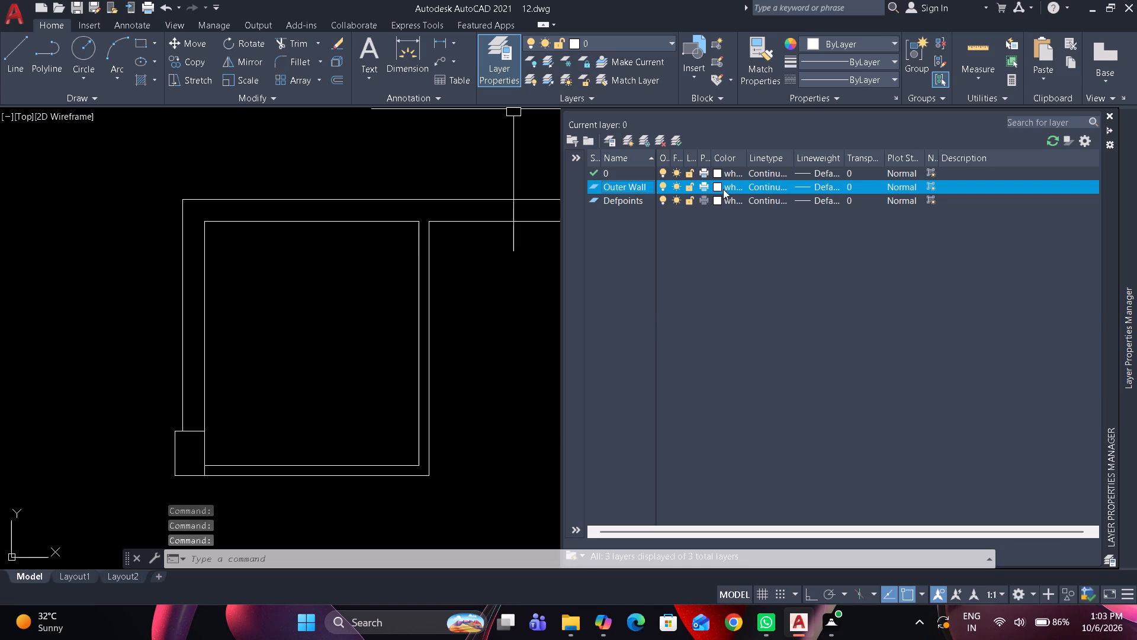
pyautogui.click(721, 185)
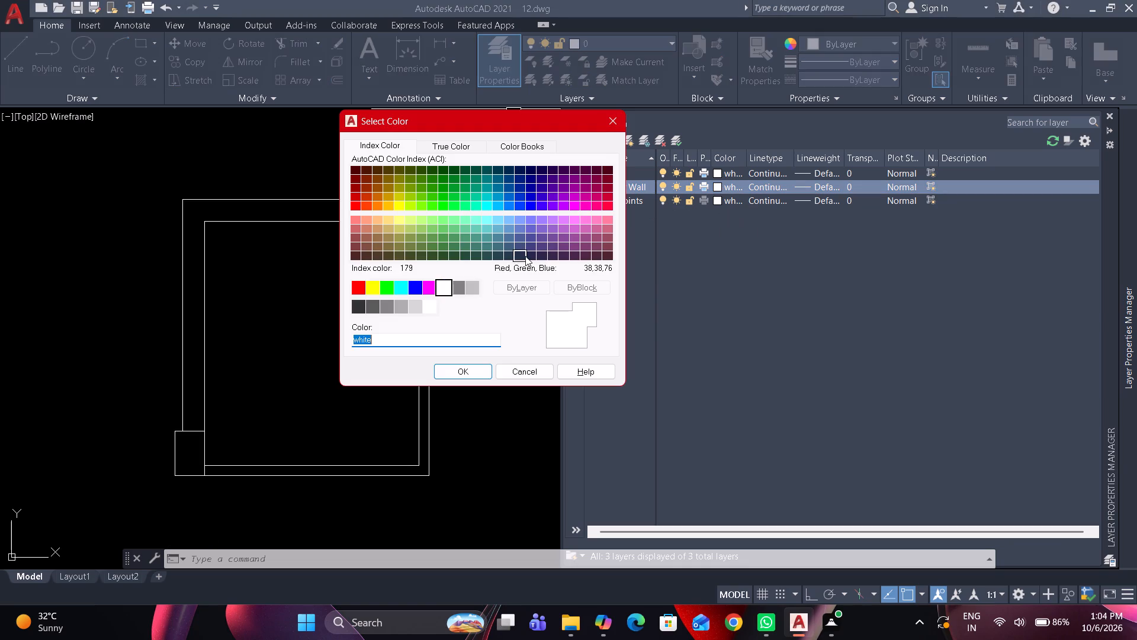
pyautogui.press('1')
pyautogui.press('Return')
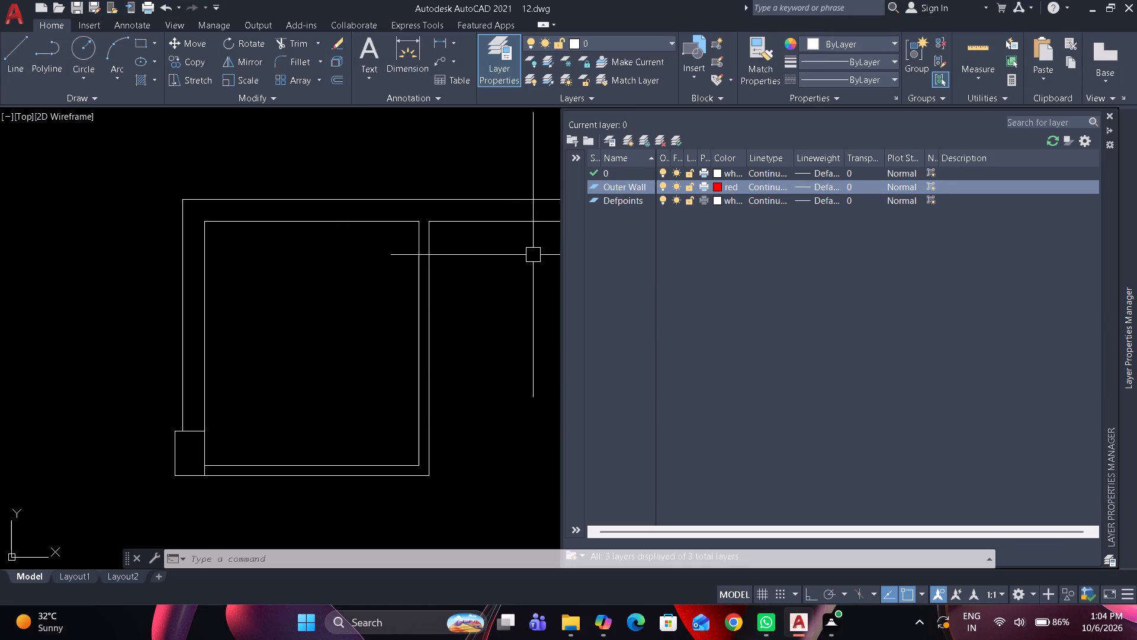
# Assign all lines of the left, top and far-right 9" walls to the Outer Wall layer.
pyautogui.moveTo(237, 291); pyautogui.dragTo(223, 279)
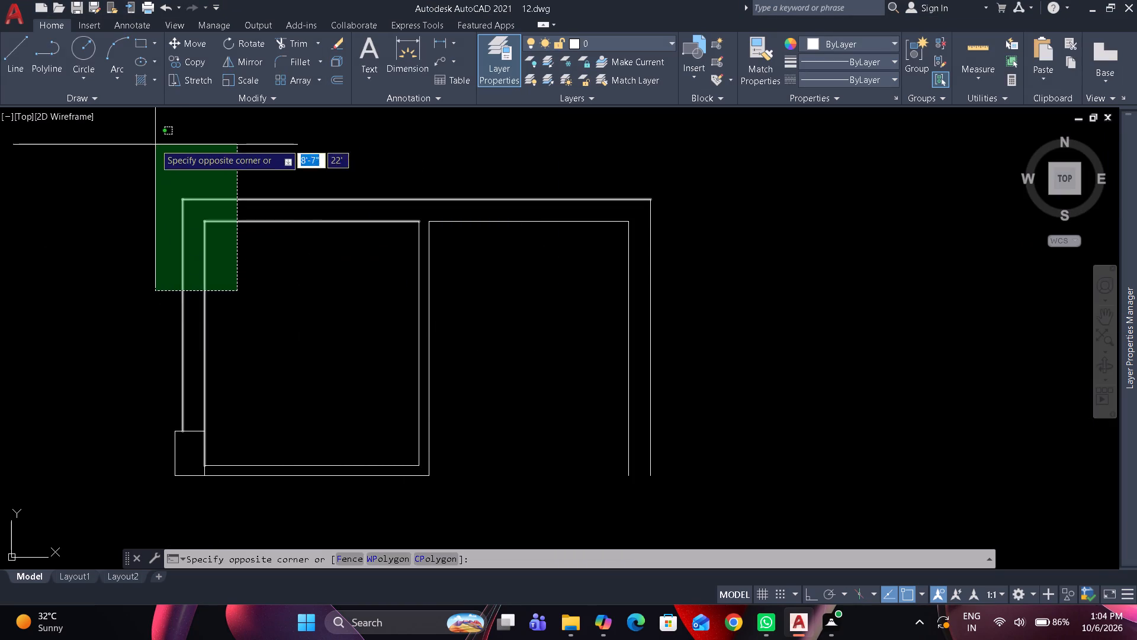
pyautogui.click(153, 142)
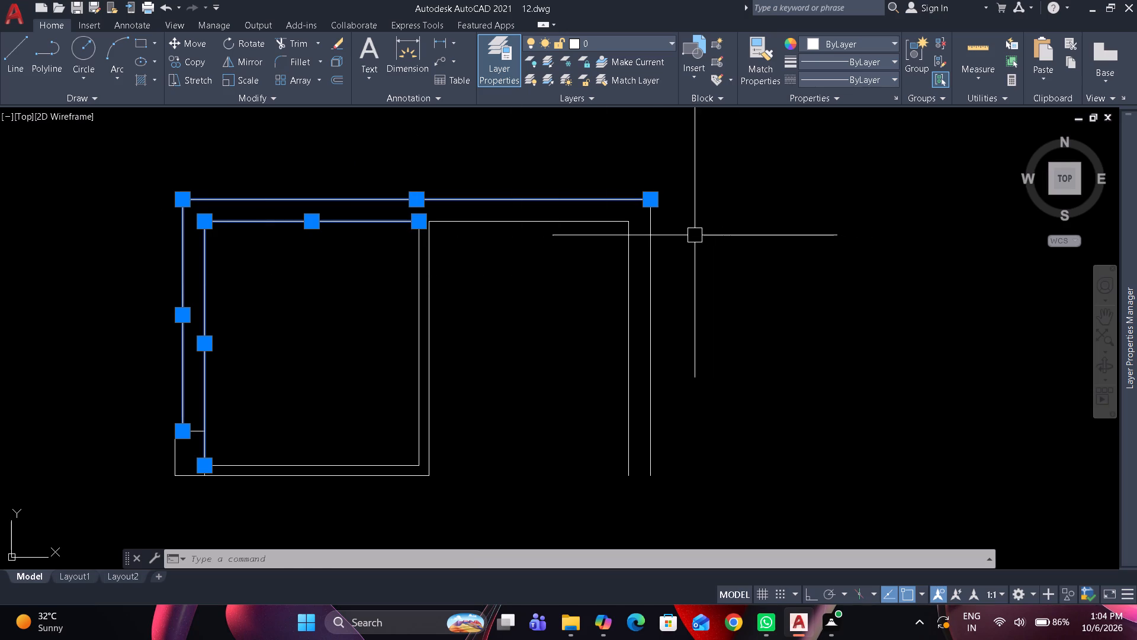
pyautogui.moveTo(695, 235); pyautogui.dragTo(677, 230)
pyautogui.click(575, 177)
pyautogui.click(618, 44)
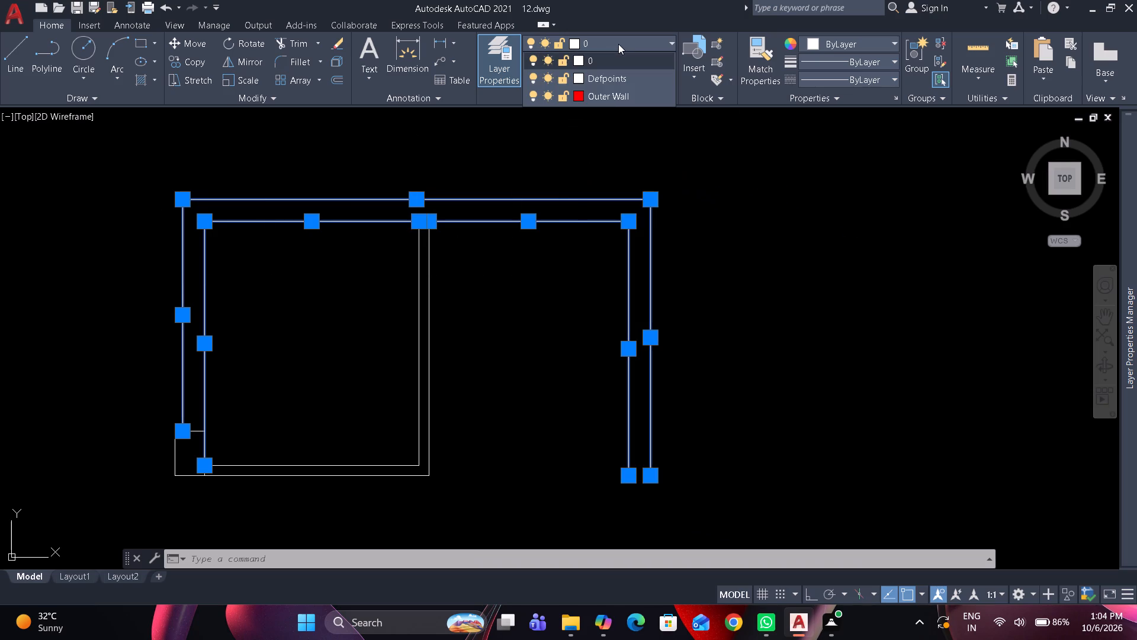
pyautogui.click(609, 100)
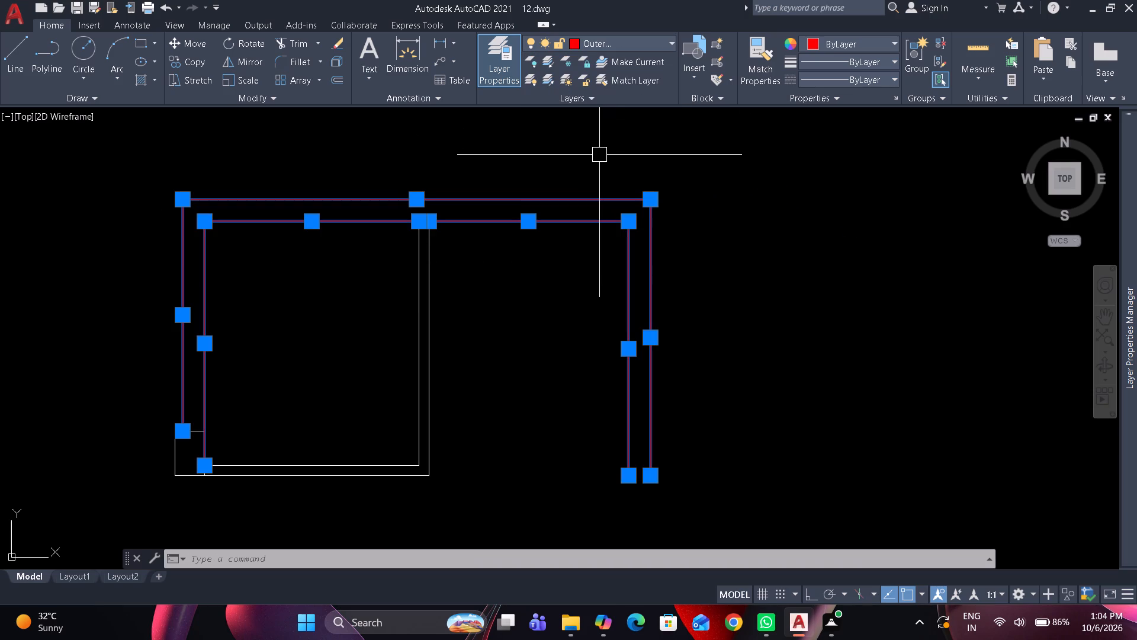
pyautogui.press('Escape')
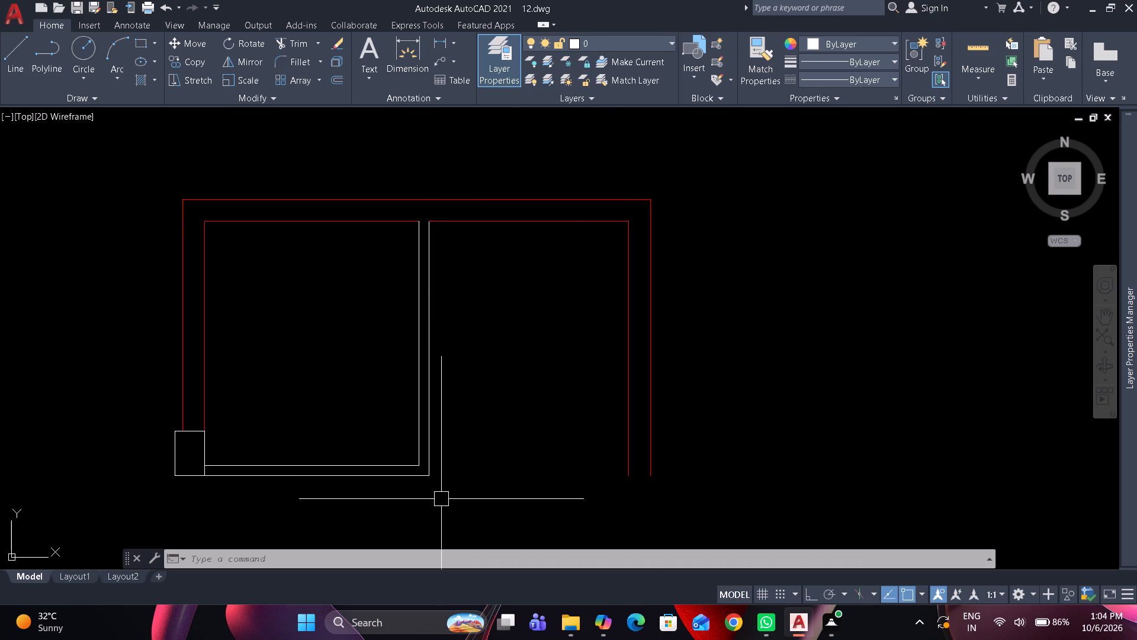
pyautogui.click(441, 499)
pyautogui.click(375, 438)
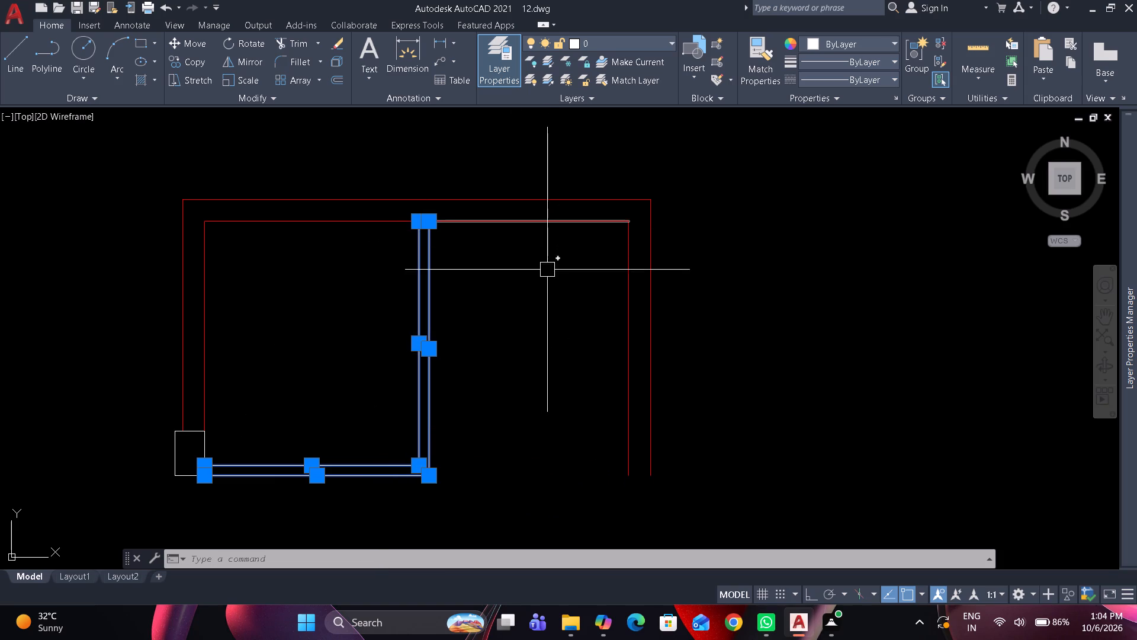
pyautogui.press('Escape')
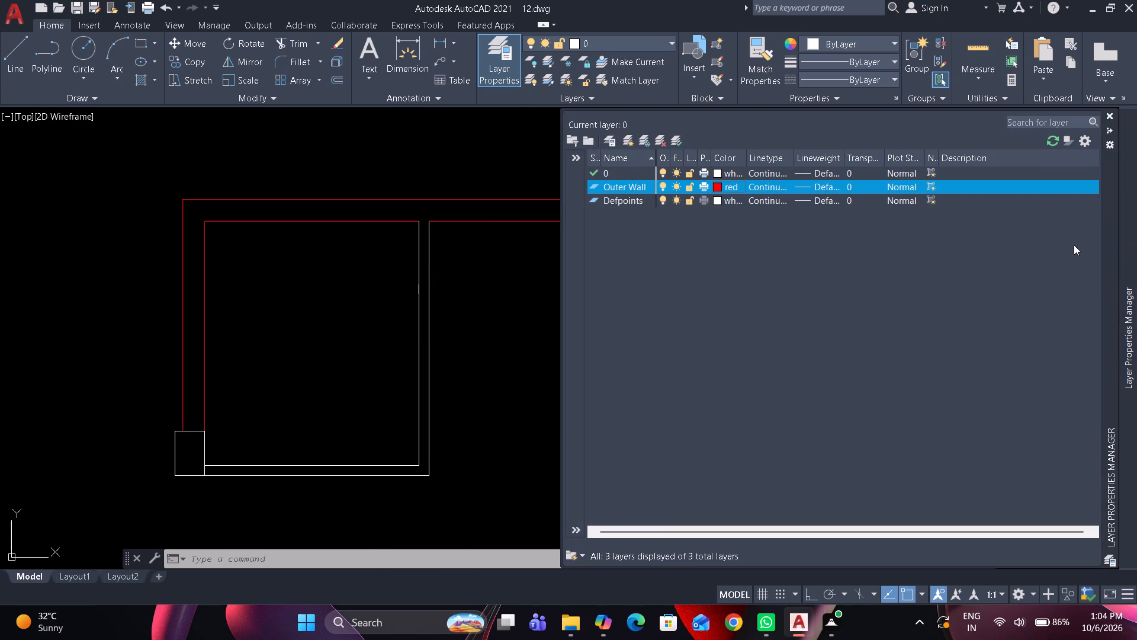
# Create a layer named Inner Wall and set its colour to blue.
pyautogui.click(627, 145)
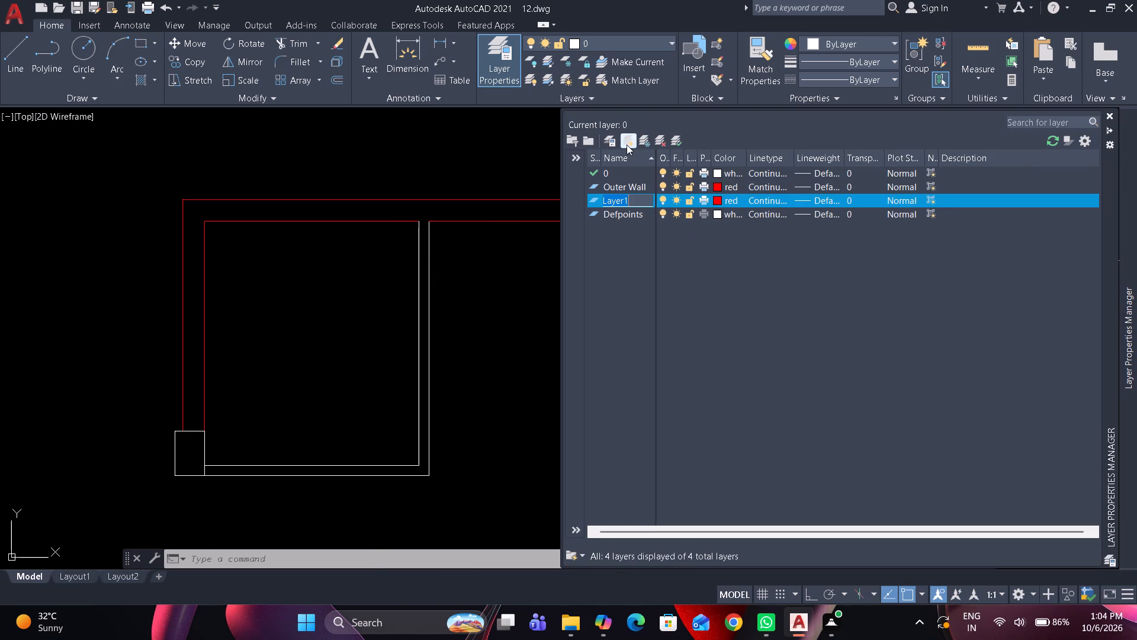
pyautogui.write('Inner Wa')
pyautogui.write('ll')
pyautogui.press('Return')
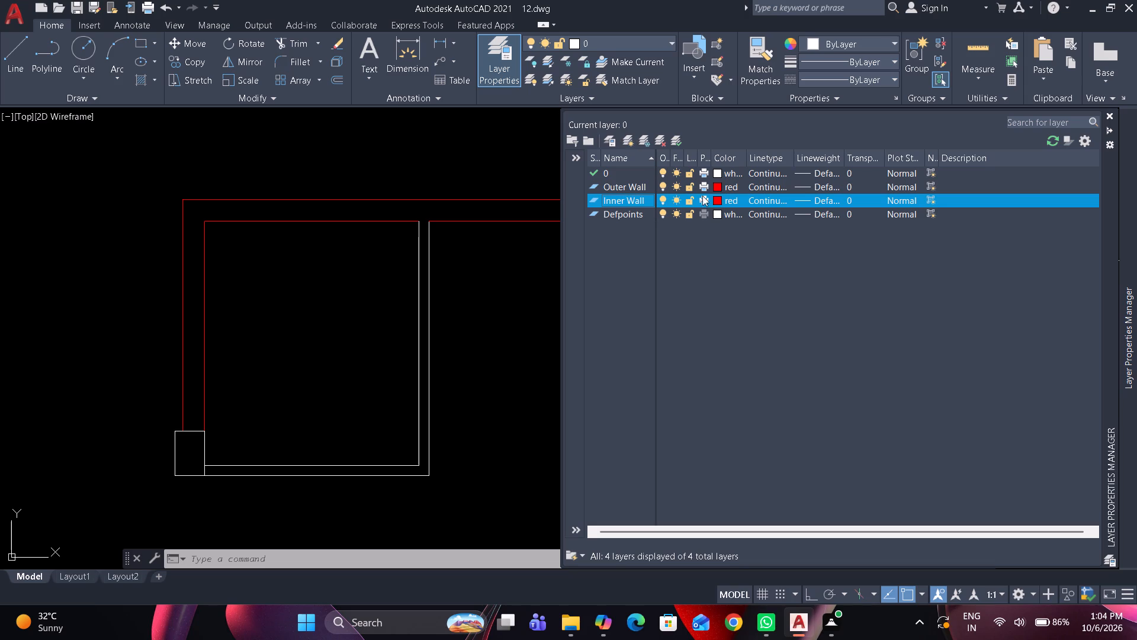
pyautogui.click(714, 200)
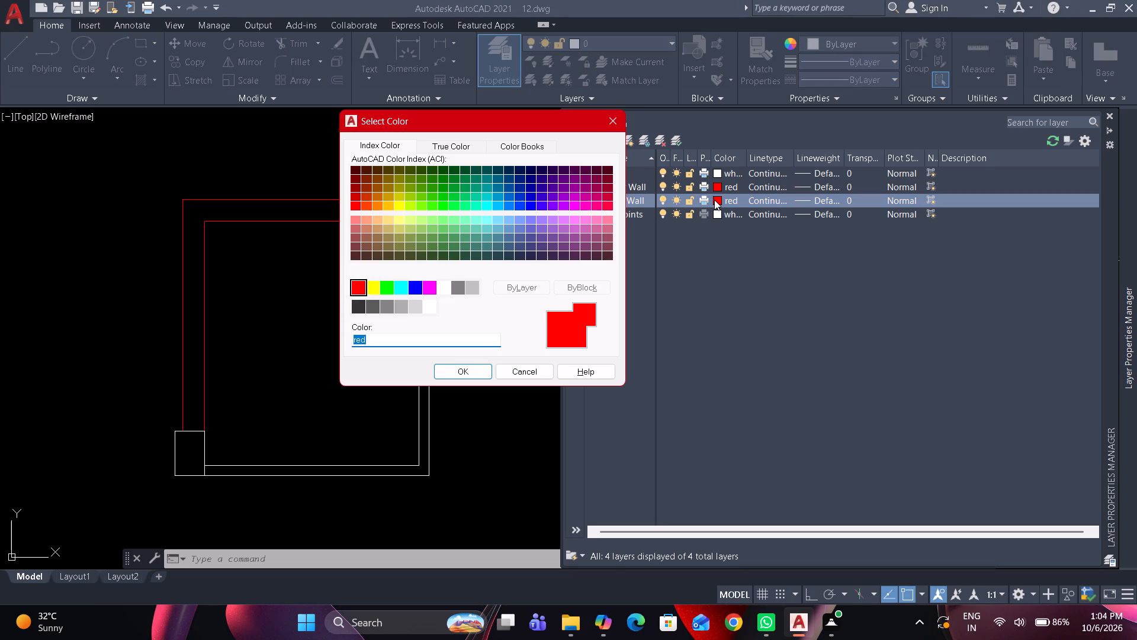
pyautogui.click(417, 284)
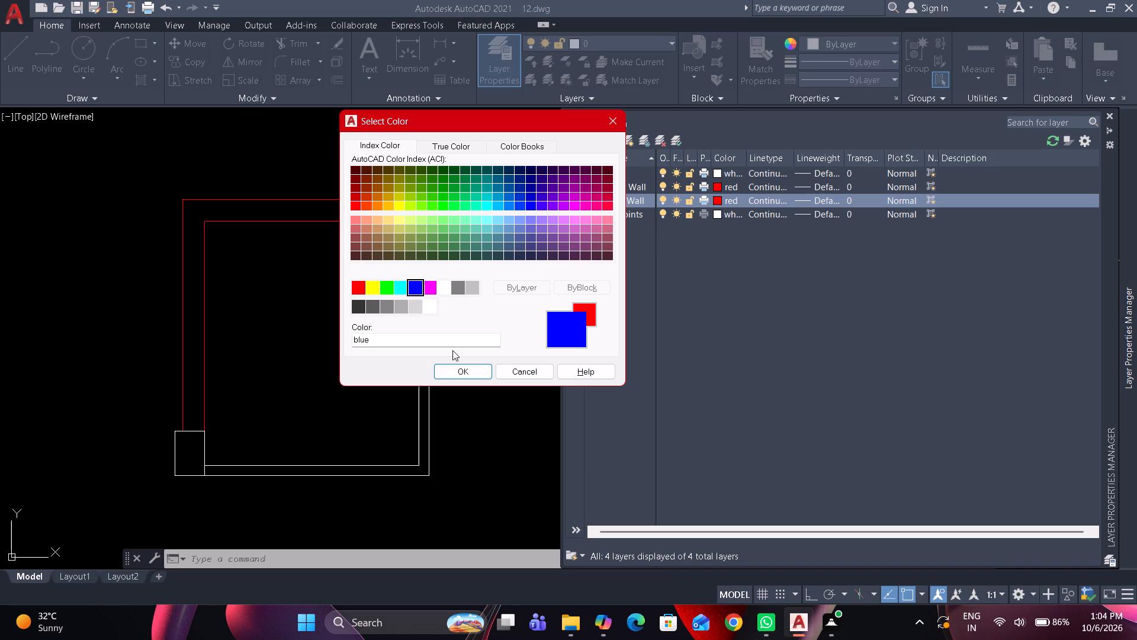
pyautogui.click(459, 369)
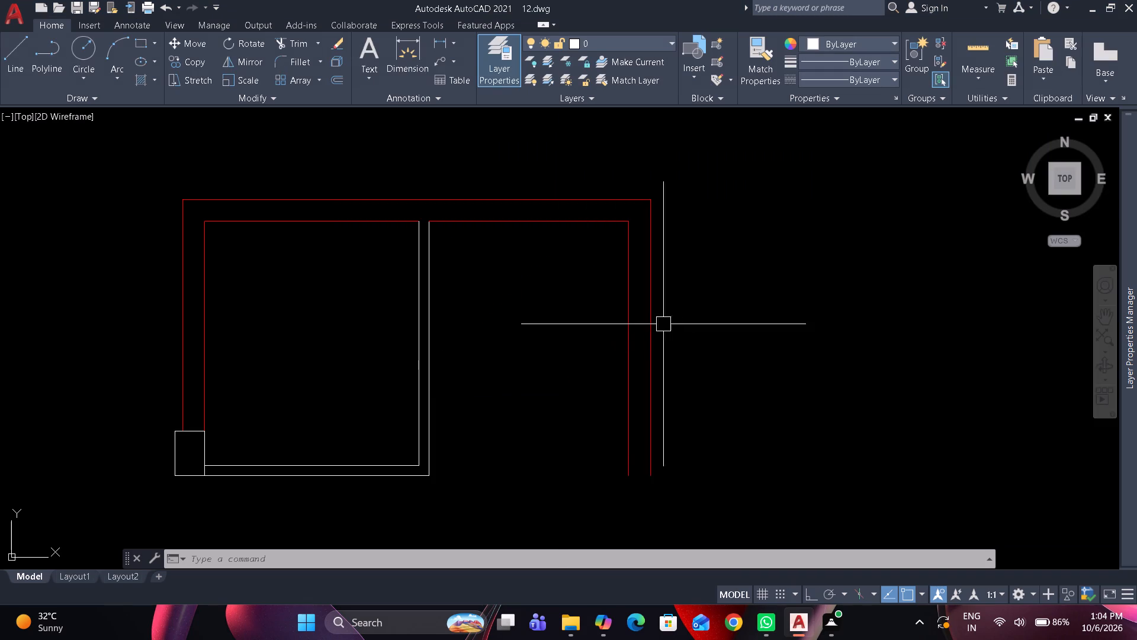
# Assign the four lines of the room's bottom and right 4" walls to the Inner Wall layer.
pyautogui.moveTo(457, 495); pyautogui.dragTo(412, 455)
pyautogui.click(356, 417)
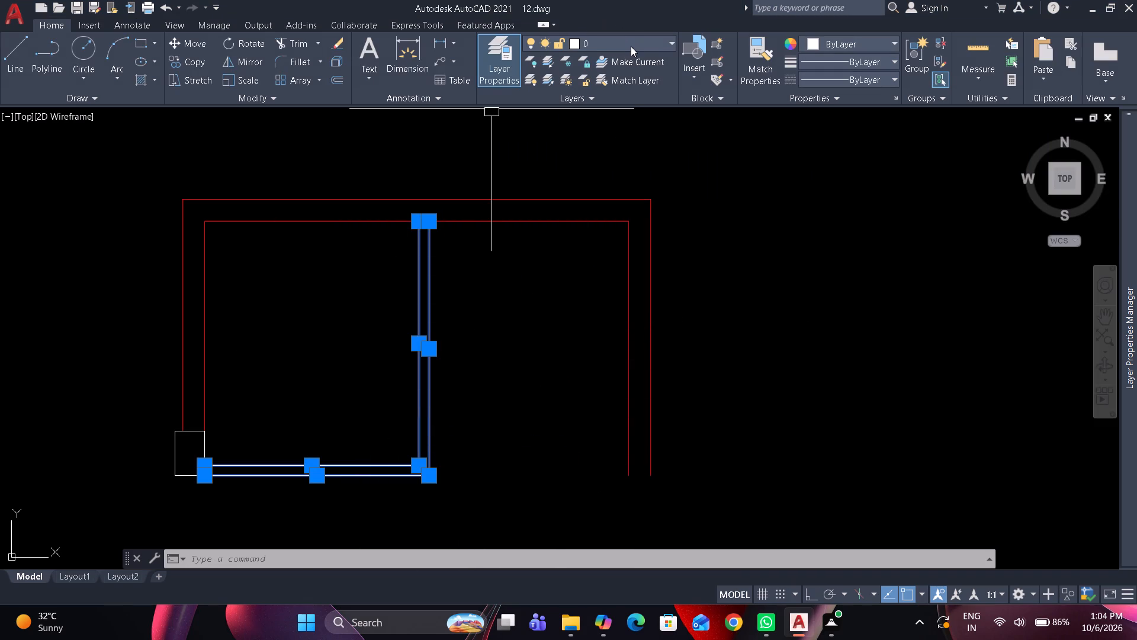
pyautogui.click(631, 46)
pyautogui.click(629, 99)
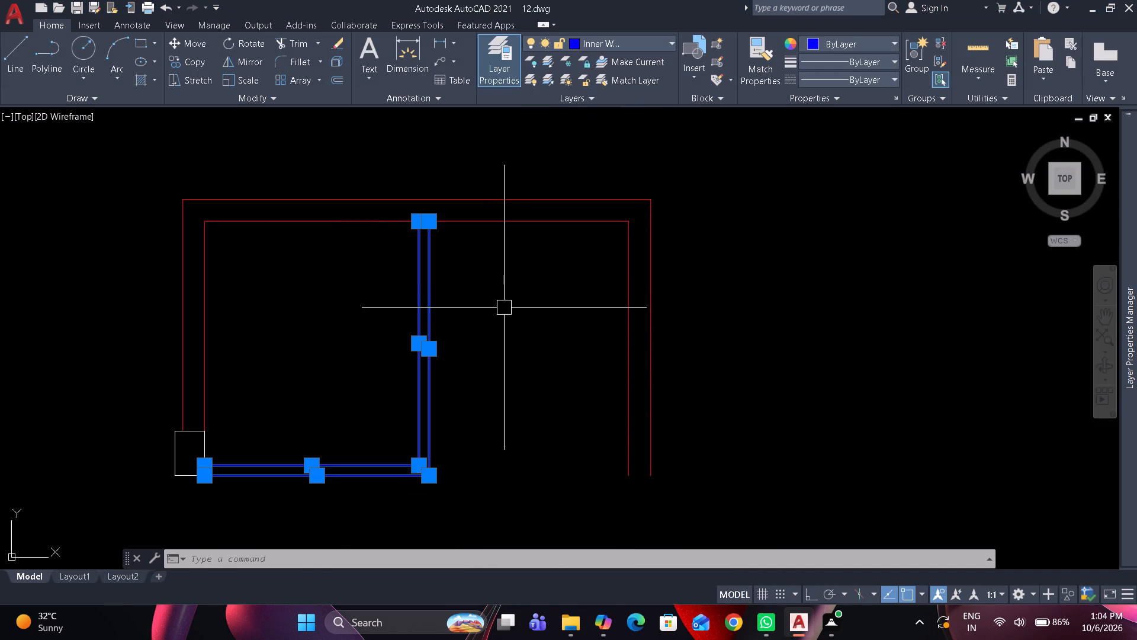
pyautogui.press('Escape')
# Extend both lines of the bottom 4" wall across the adjoining space to the inner line of the far-right wall.
pyautogui.moveTo(493, 392); pyautogui.dragTo(498, 334, button='middle')
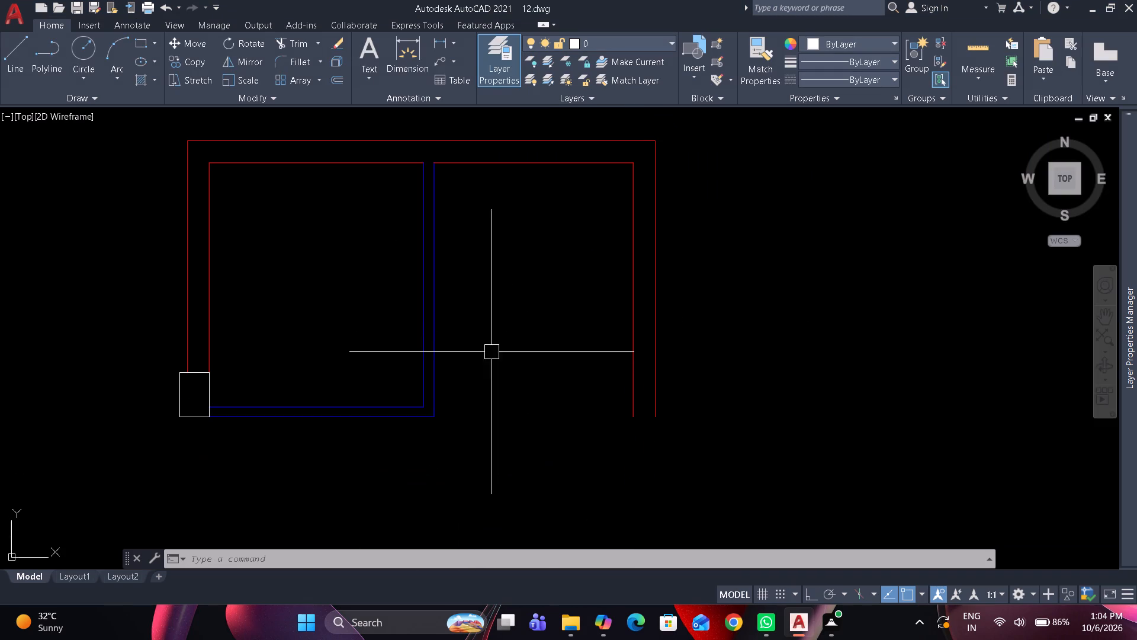
pyautogui.scroll(1, 472, 388)
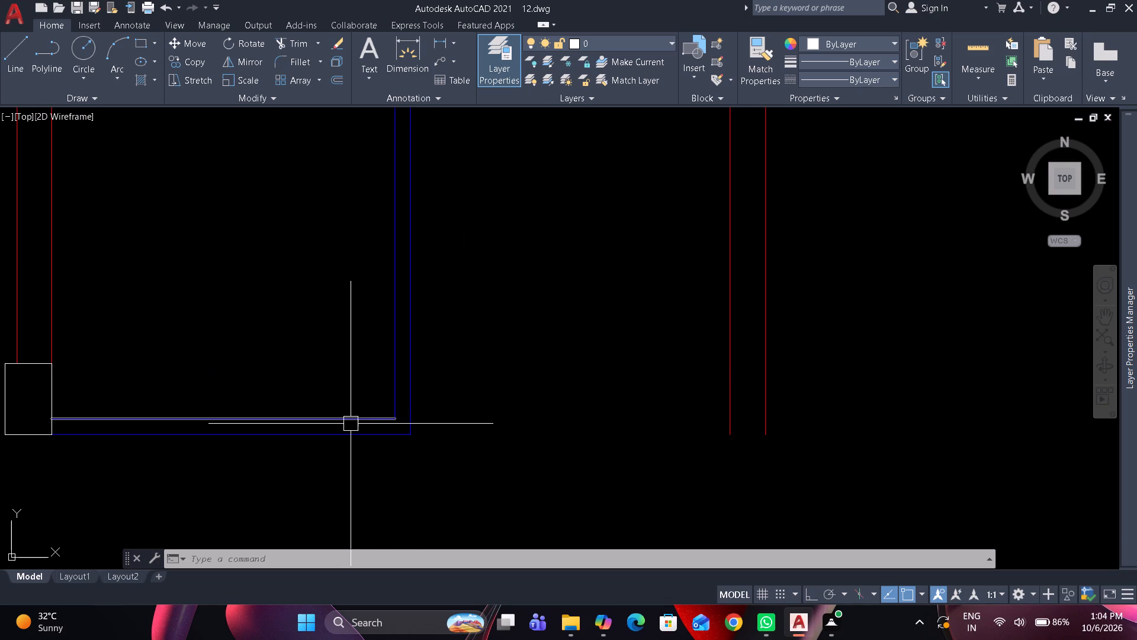
pyautogui.scroll(-1, 524, 376)
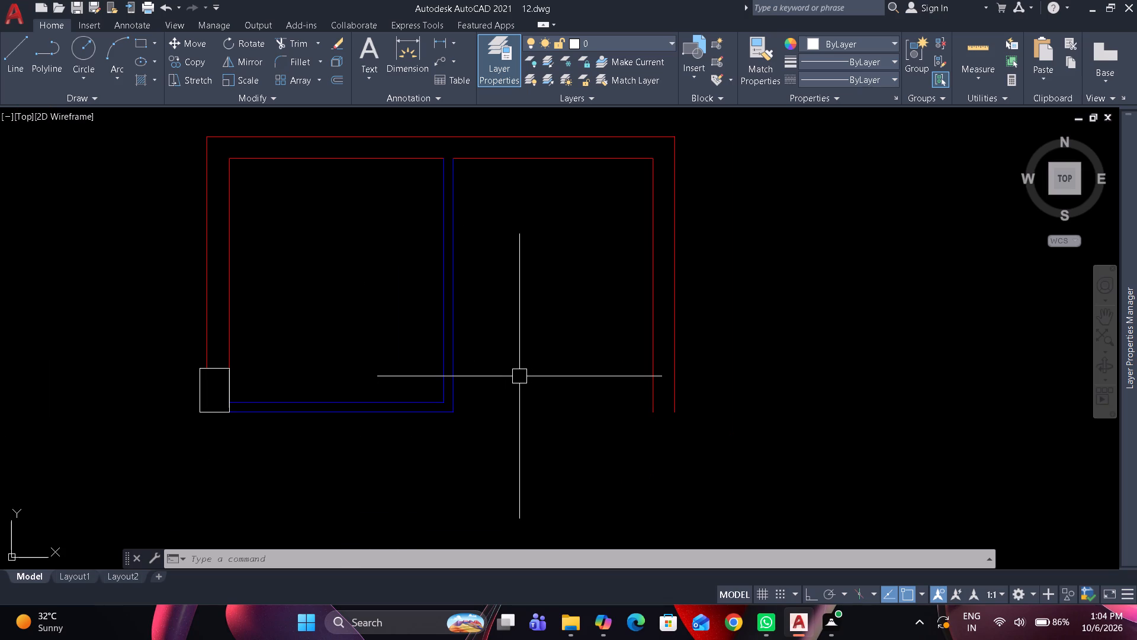
pyautogui.press('e')
pyautogui.press('x')
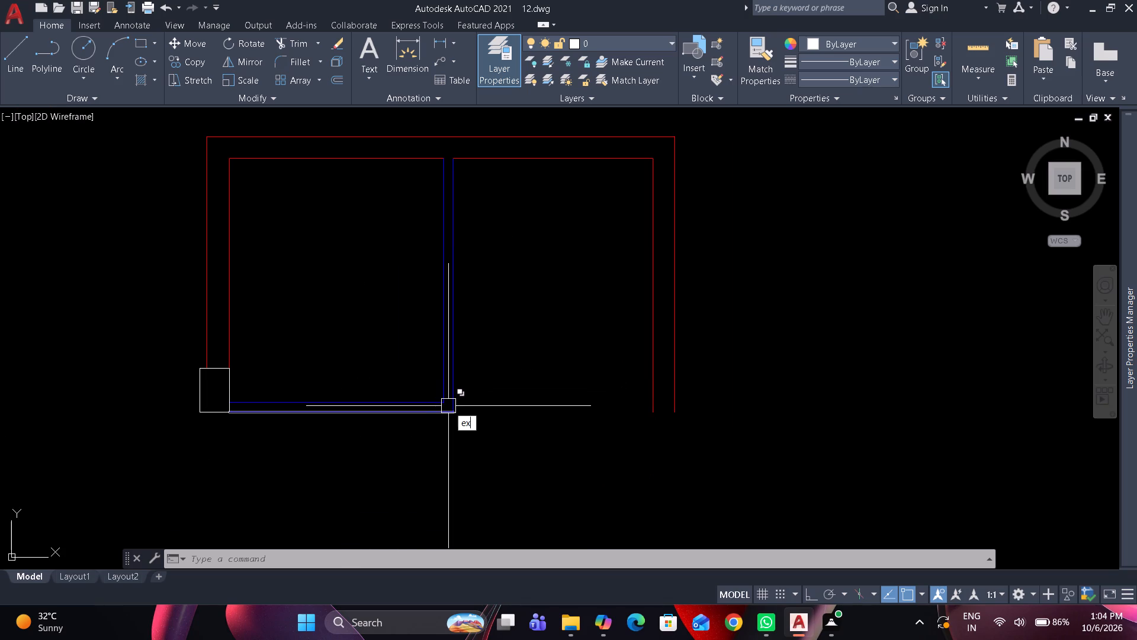
pyautogui.press('space')
pyautogui.click(413, 385)
pyautogui.click(419, 440)
pyautogui.click(424, 403)
pyautogui.press('space')
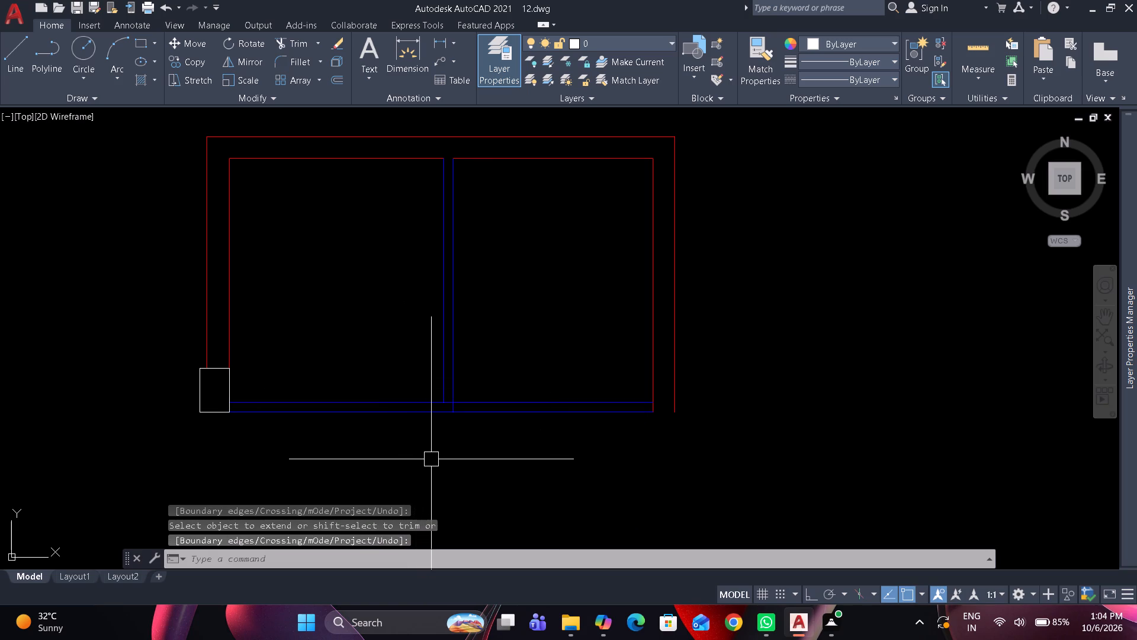
# Extend the left line of the dividing 4" wall down to the bottom wall's outer line.
pyautogui.scroll(2, 452, 448)
pyautogui.press('f')
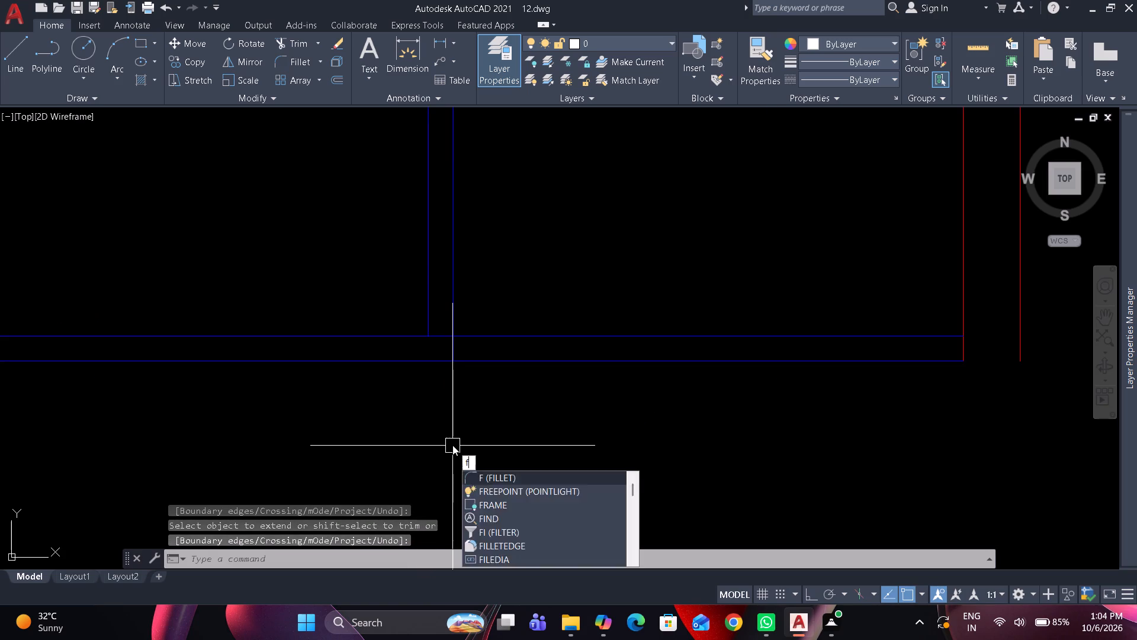
pyautogui.press('Escape')
pyautogui.press('e')
pyautogui.press('x')
pyautogui.press('space')
pyautogui.click(428, 310)
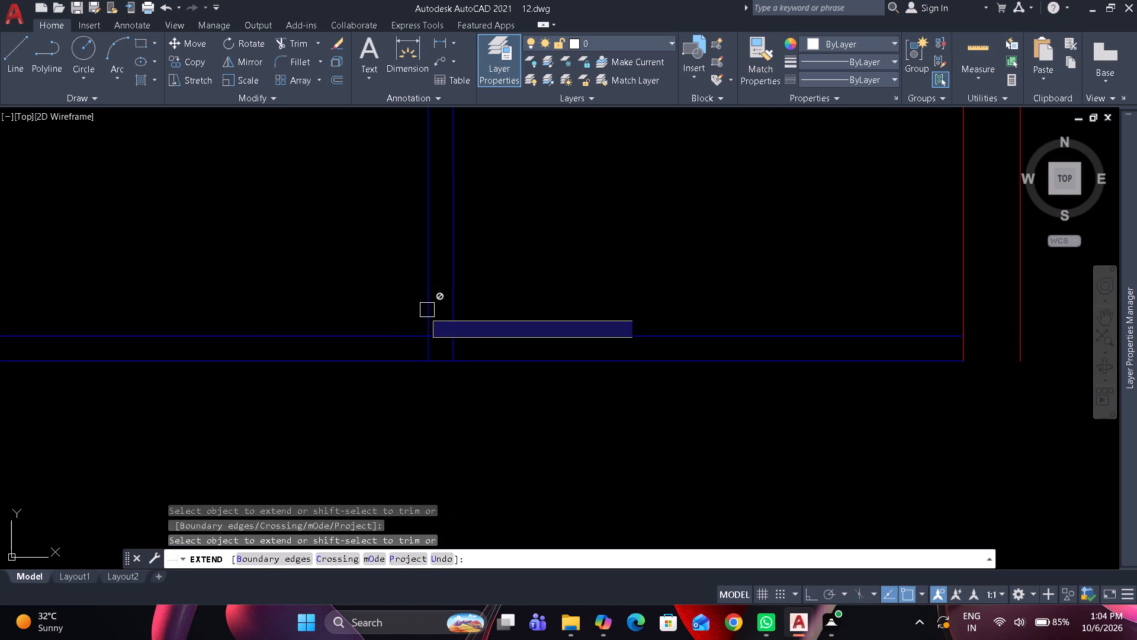
pyautogui.press('space')
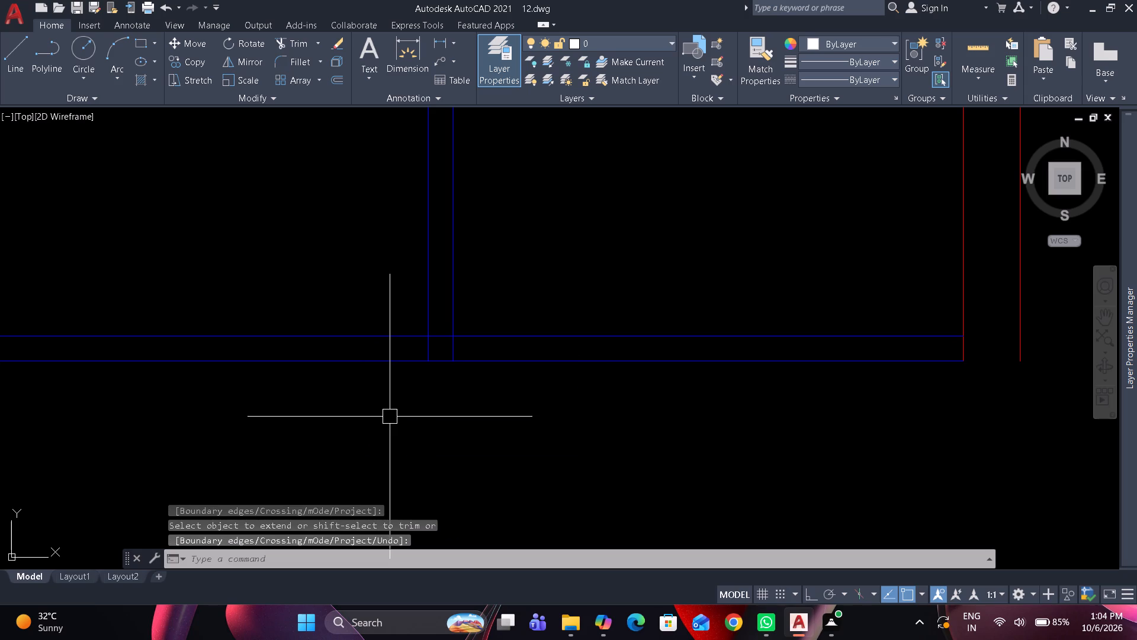
# Trim the bottom wall's inner line where it crosses between the two dividing wall lines.
pyautogui.write('tr')
pyautogui.press('space')
pyautogui.scroll(1, 429, 308)
pyautogui.click(443, 351)
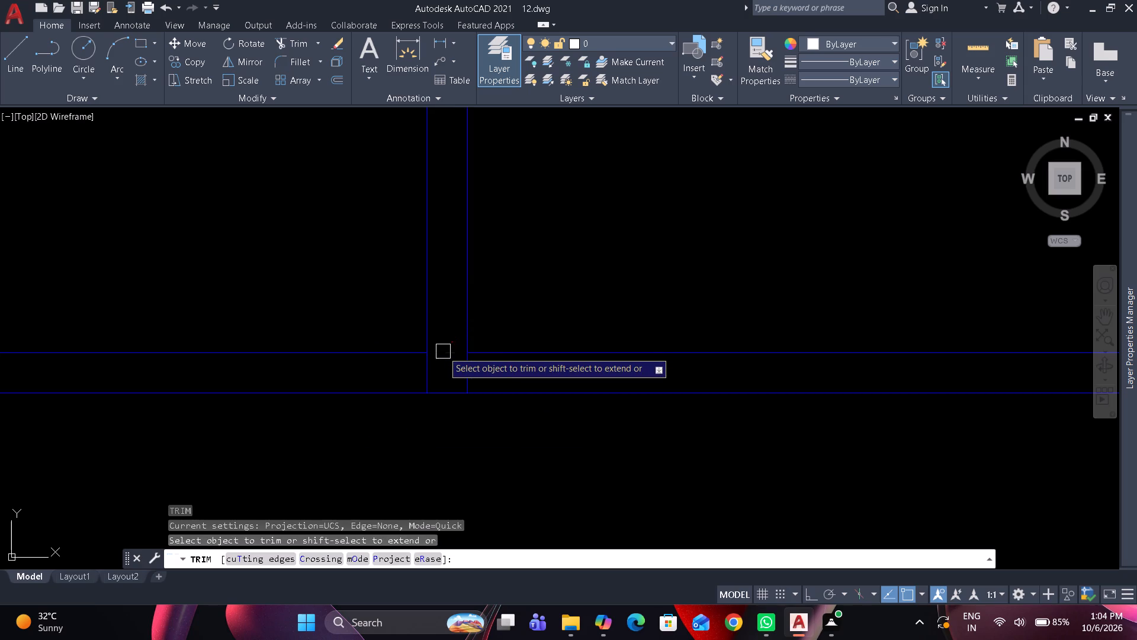
pyautogui.scroll(-2, 572, 258)
pyautogui.moveTo(572, 258); pyautogui.dragTo(556, 271, button='middle')
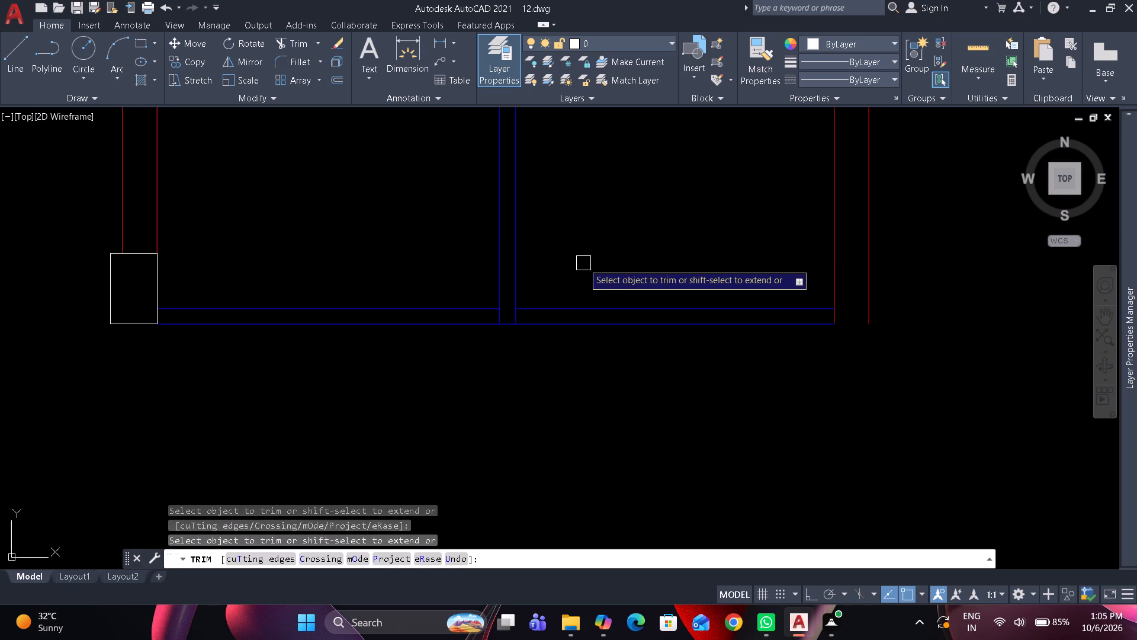
pyautogui.press('space')
# Copy the bottom-left column from its lower-left corner to the bottom end of the far-right wall's inner line.
pyautogui.moveTo(123, 282); pyautogui.dragTo(113, 284)
pyautogui.click(103, 286)
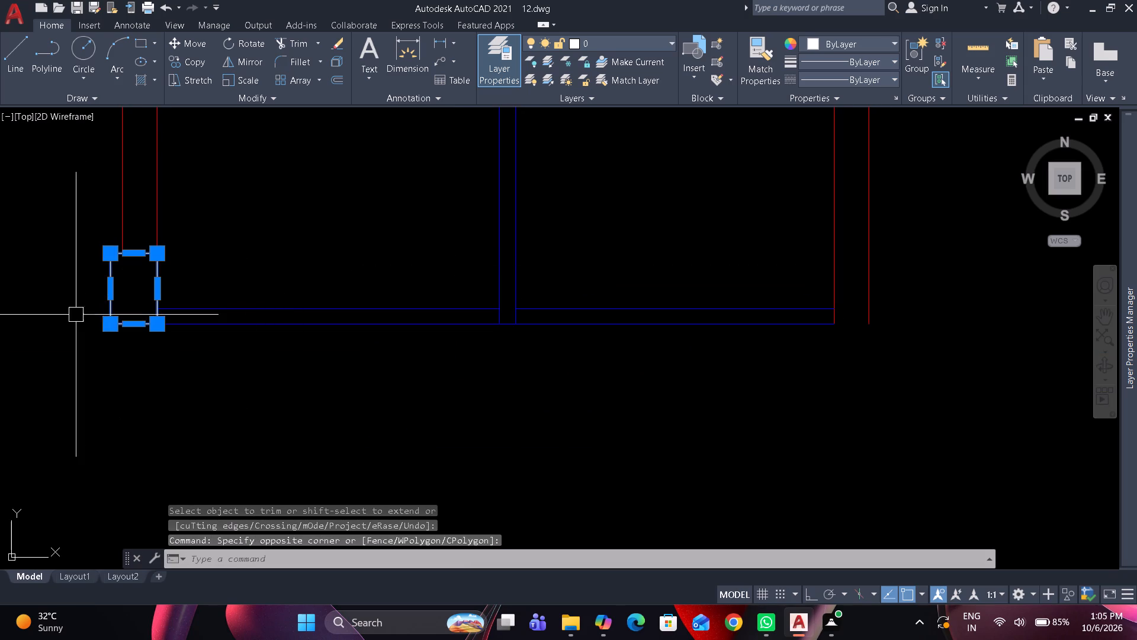
pyautogui.press('c')
pyautogui.press('o')
pyautogui.press('space')
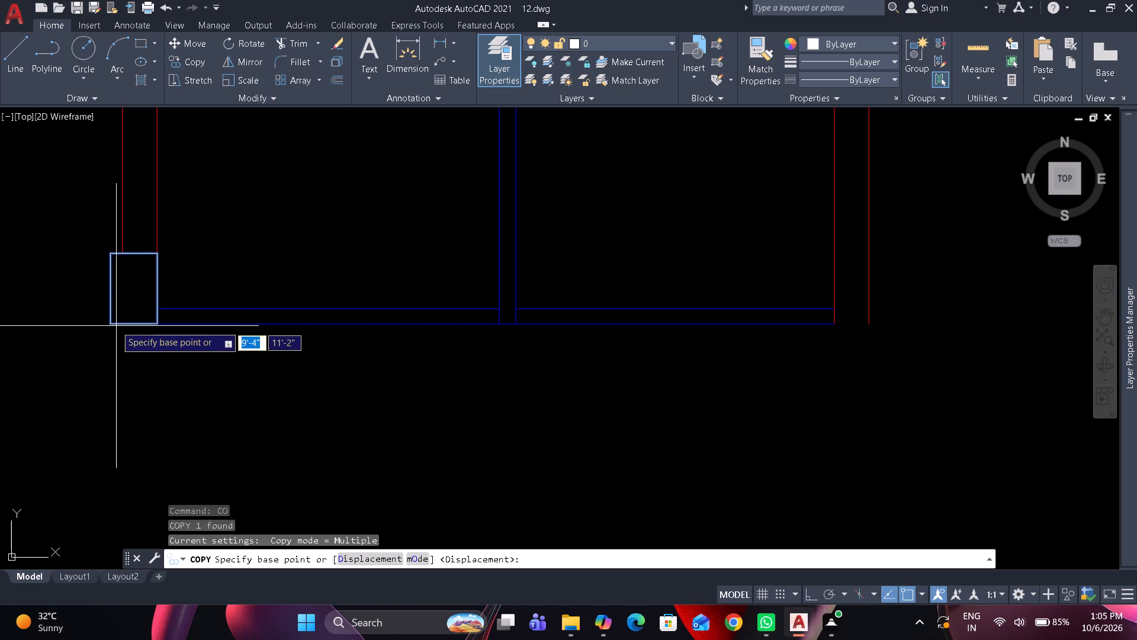
pyautogui.click(111, 319)
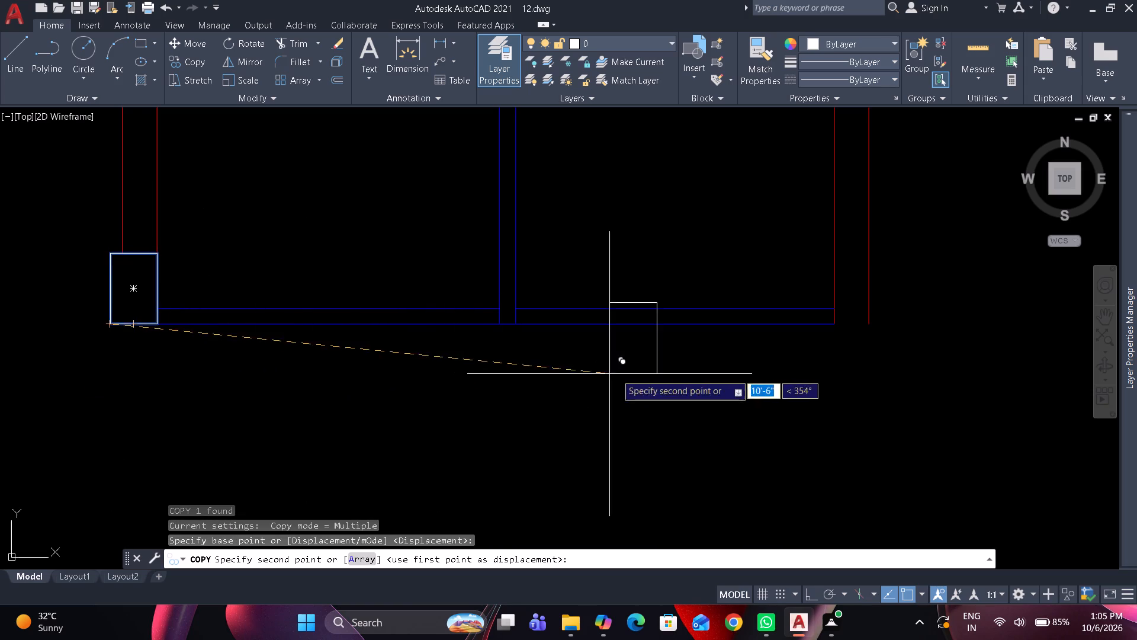
pyautogui.click(837, 328)
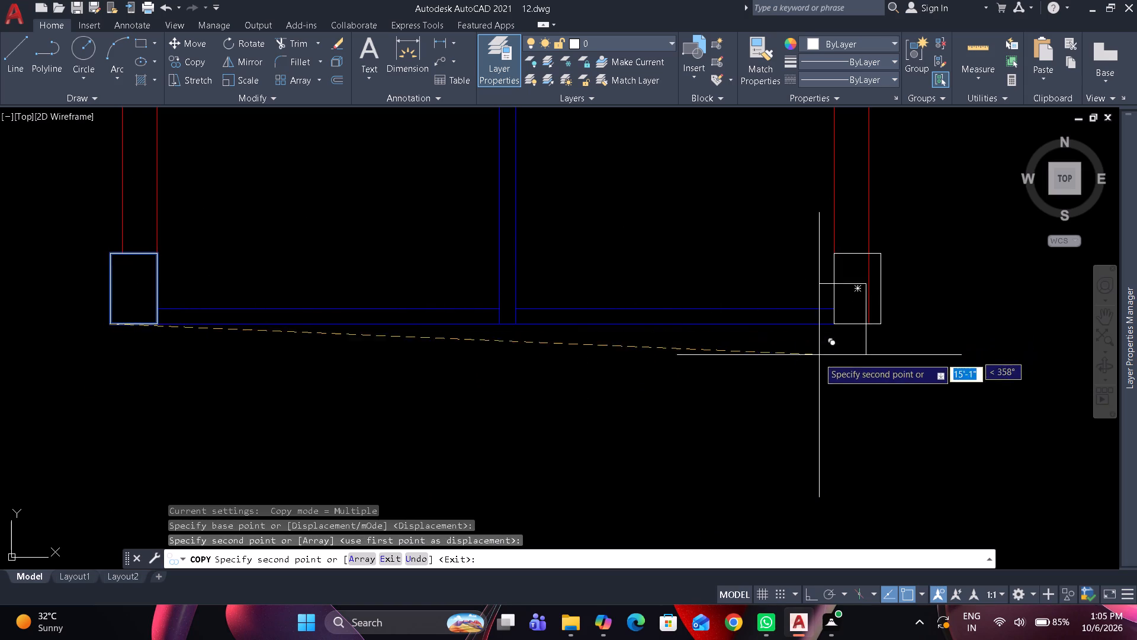
pyautogui.press('space')
# Trim the far-right wall's outer line where it runs inside the copied column.
pyautogui.write('tr')
pyautogui.press('space')
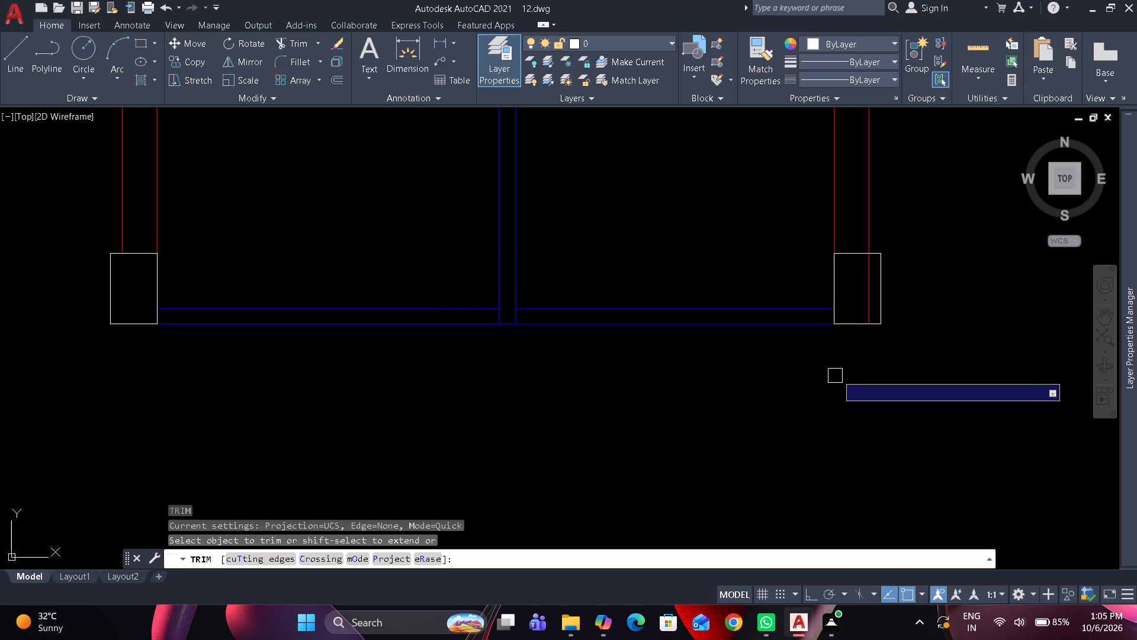
pyautogui.click(868, 296)
pyautogui.press('space')
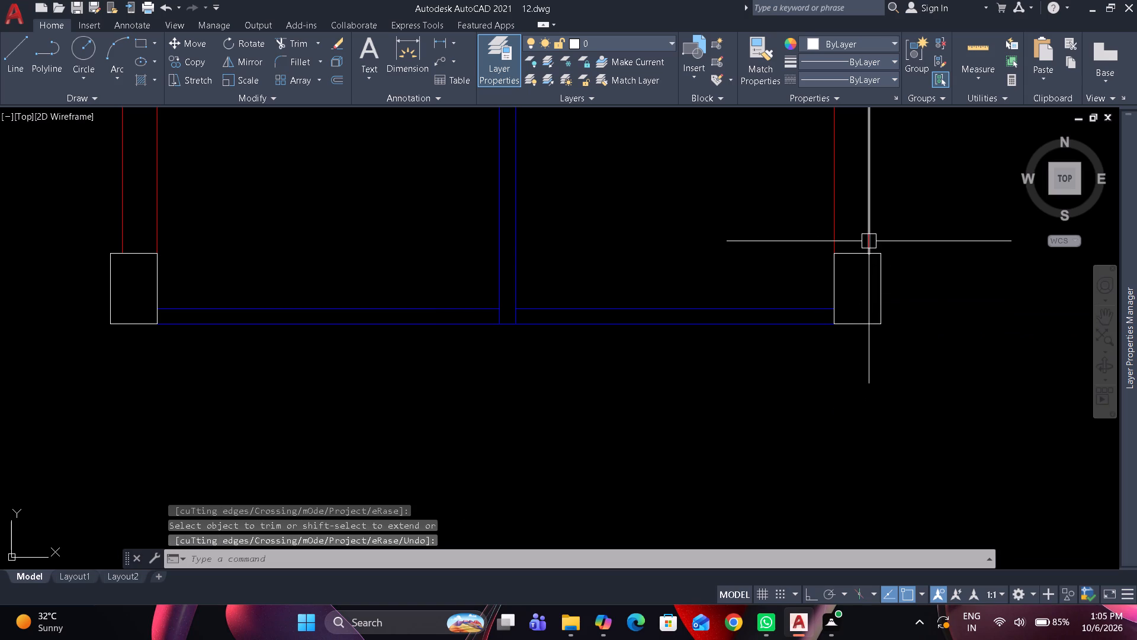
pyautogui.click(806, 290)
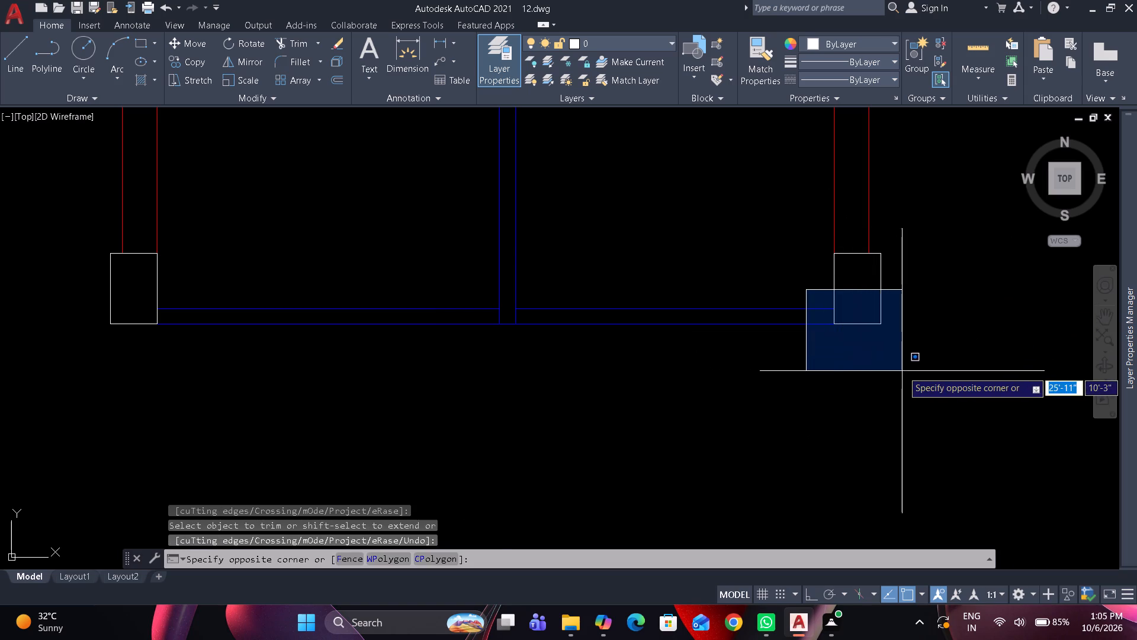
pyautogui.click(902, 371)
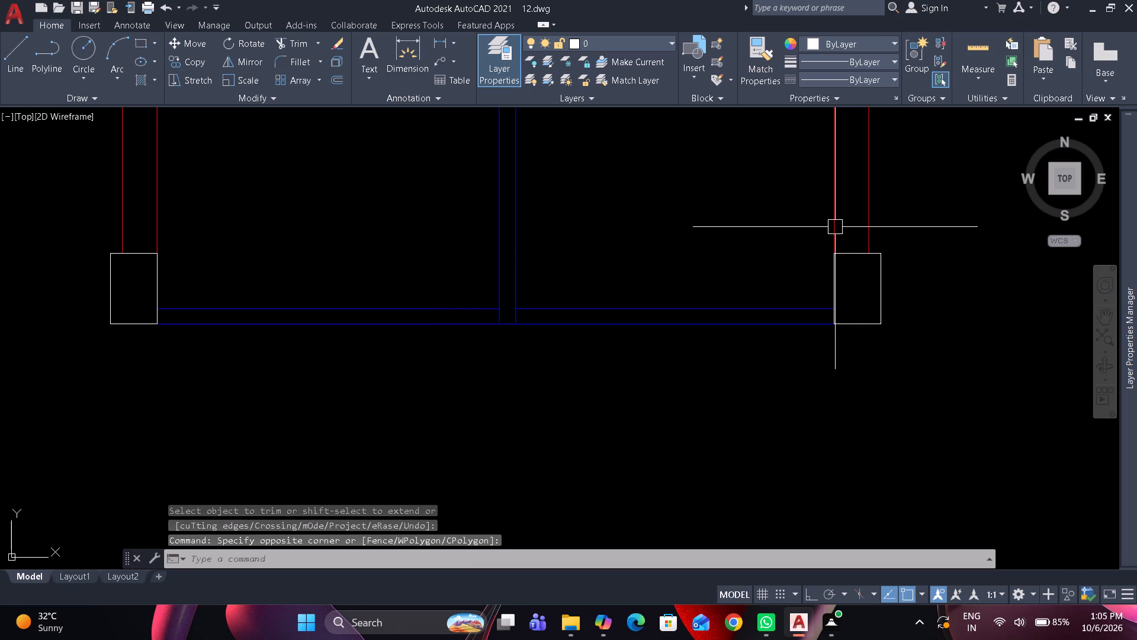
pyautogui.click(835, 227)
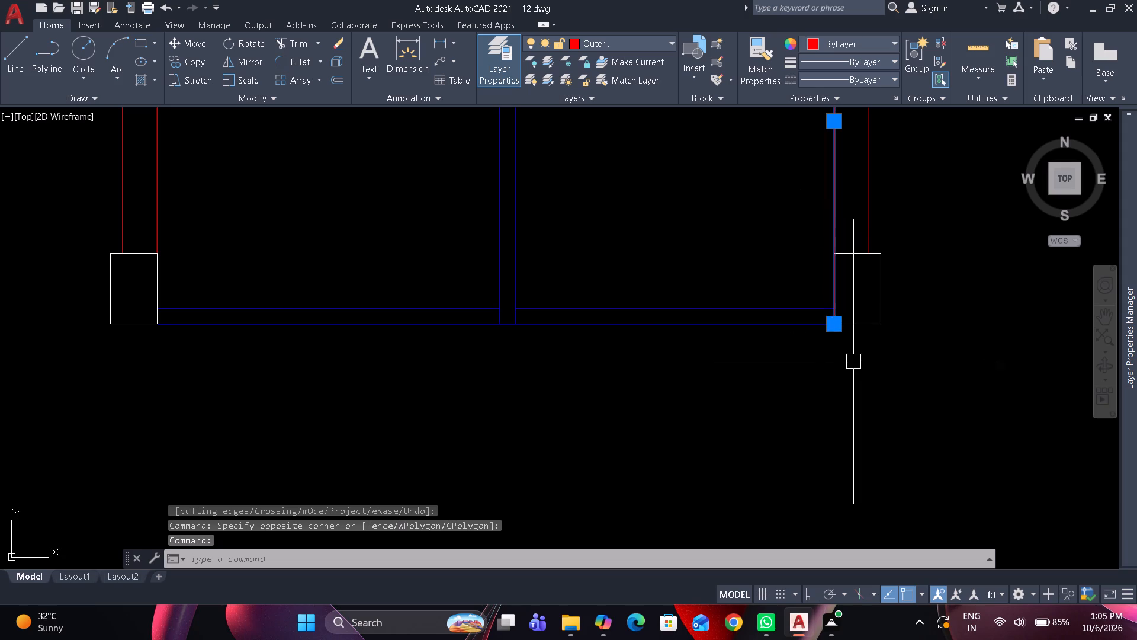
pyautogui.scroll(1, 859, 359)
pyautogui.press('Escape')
# With Ortho on, draw a 3" line downward in the room beside the dividing wall, continuing with a 1.5" line to the left.
pyautogui.scroll(-2, 852, 356)
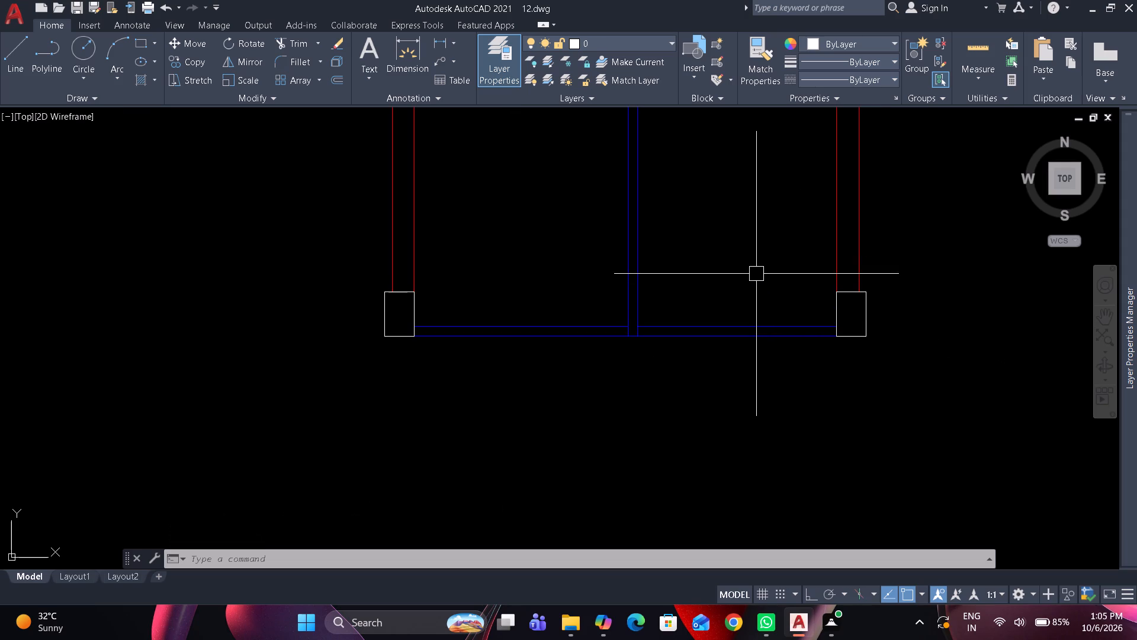
pyautogui.scroll(-1, 756, 274)
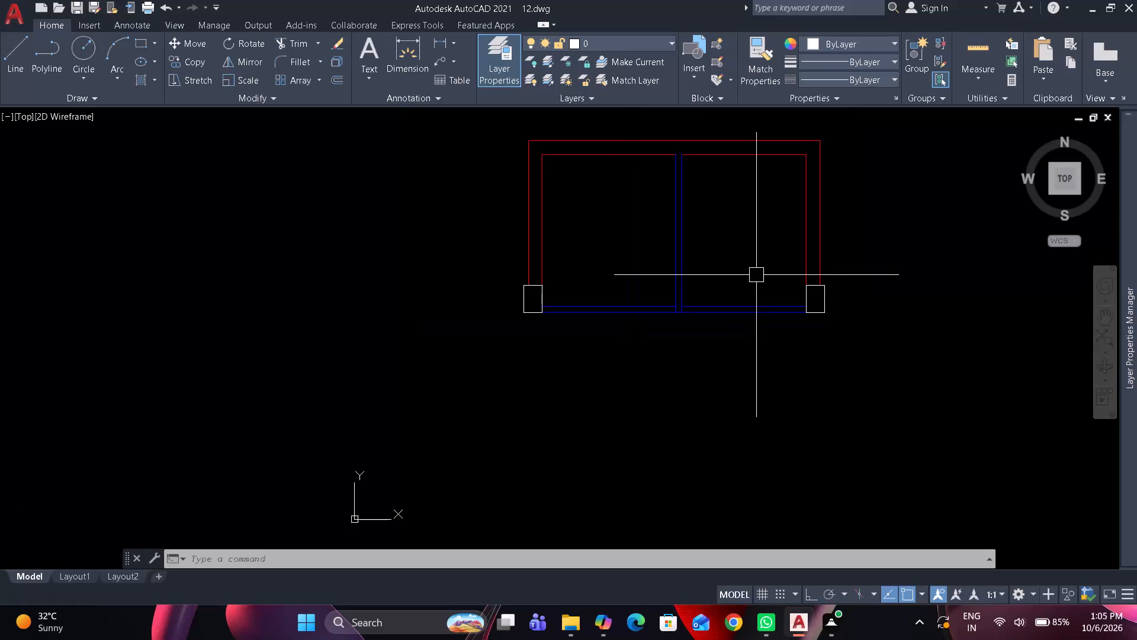
pyautogui.scroll(1, 675, 284)
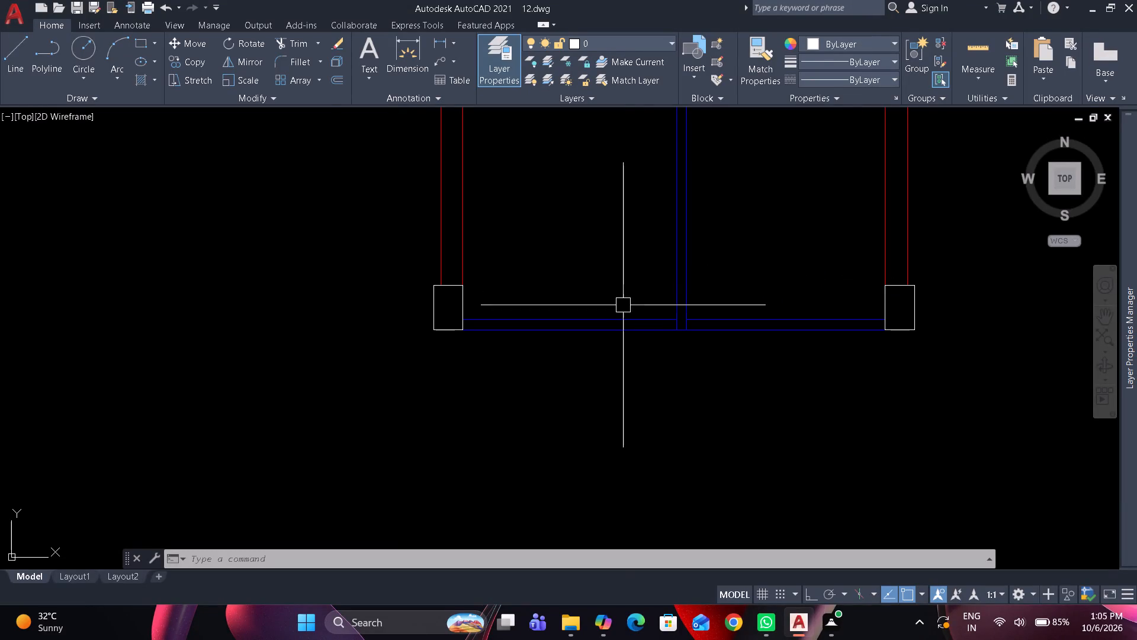
pyautogui.scroll(1, 625, 311)
pyautogui.scroll(2, 699, 333)
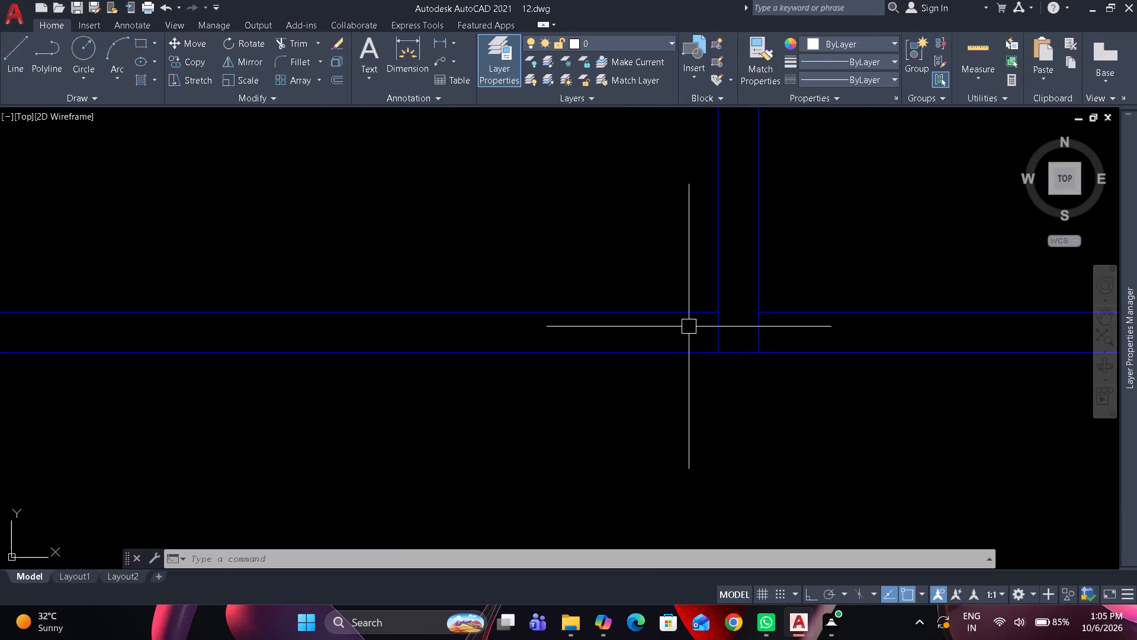
pyautogui.moveTo(629, 331); pyautogui.dragTo(462, 377, button='middle')
pyautogui.scroll(1, 496, 290)
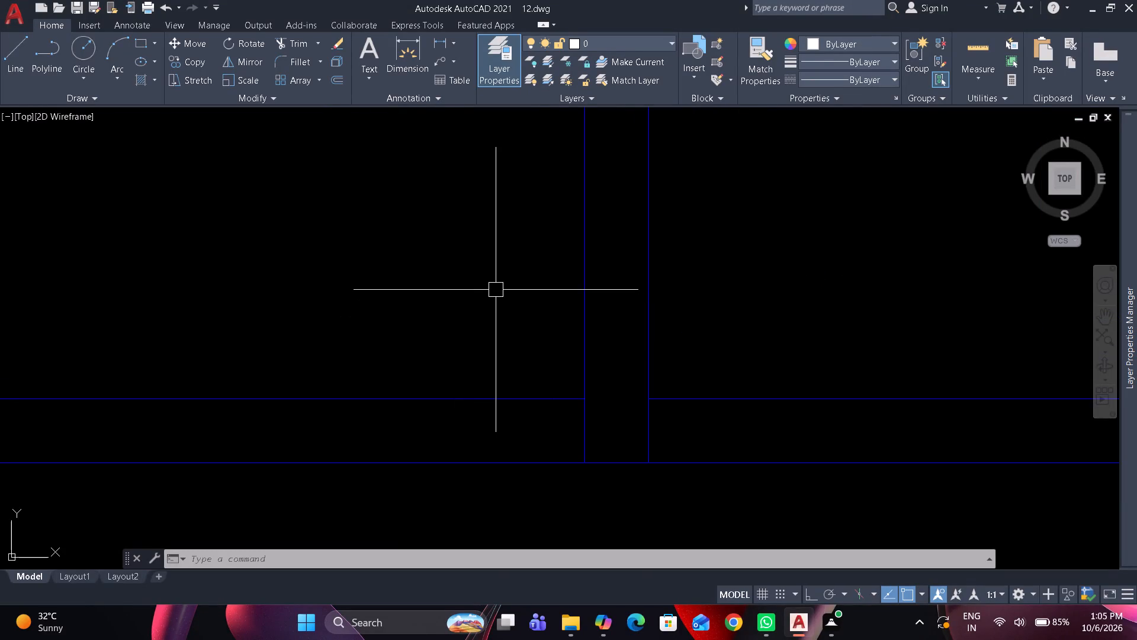
pyautogui.write('l')
pyautogui.press('space')
pyautogui.moveTo(516, 197); pyautogui.dragTo(515, 197)
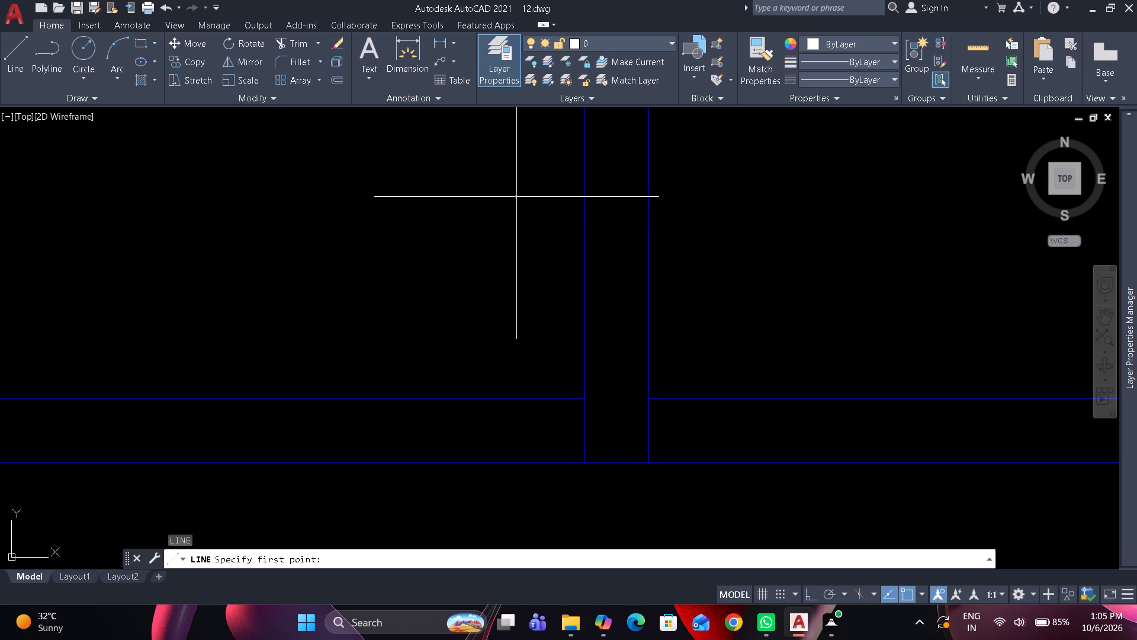
pyautogui.moveTo(515, 197); pyautogui.dragTo(505, 207)
pyautogui.press('F8')
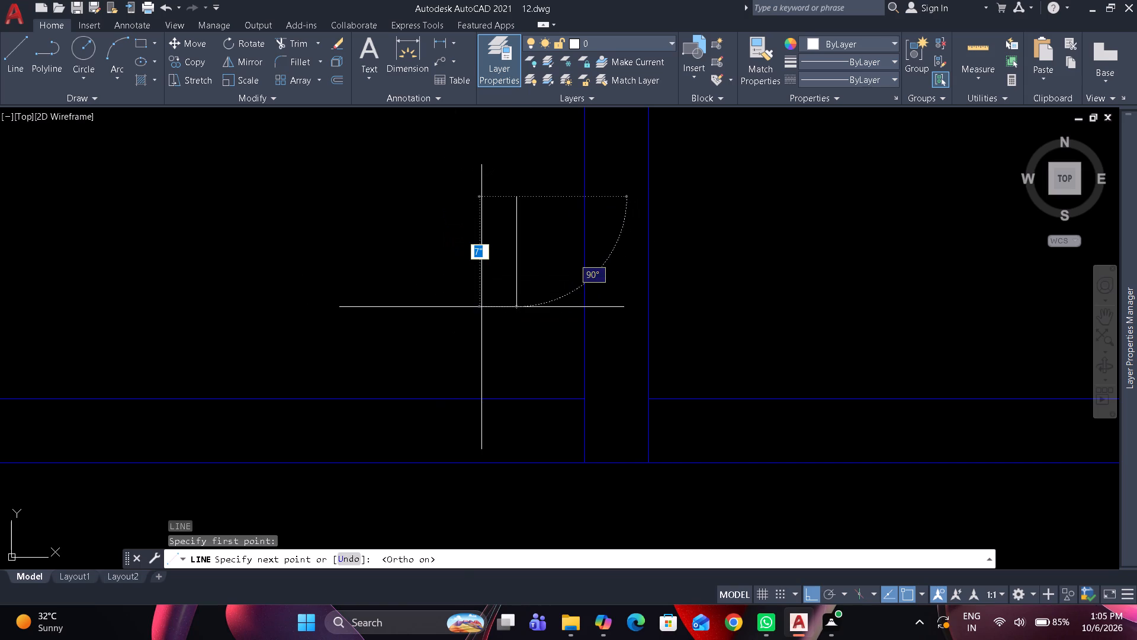
pyautogui.write('3"')
pyautogui.press('space')
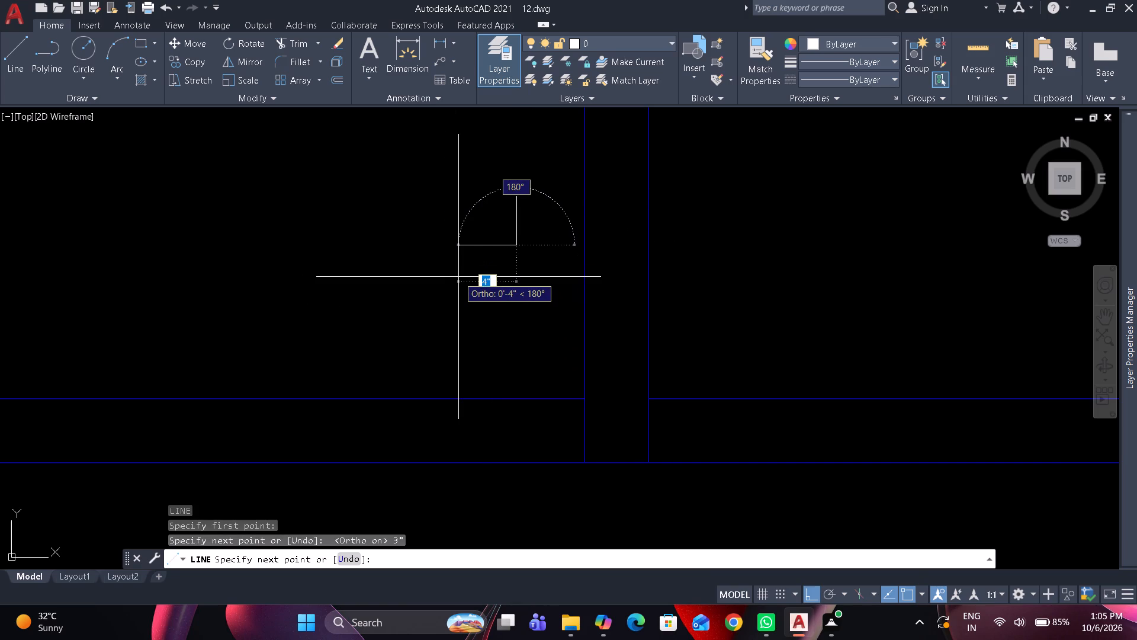
pyautogui.press('1')
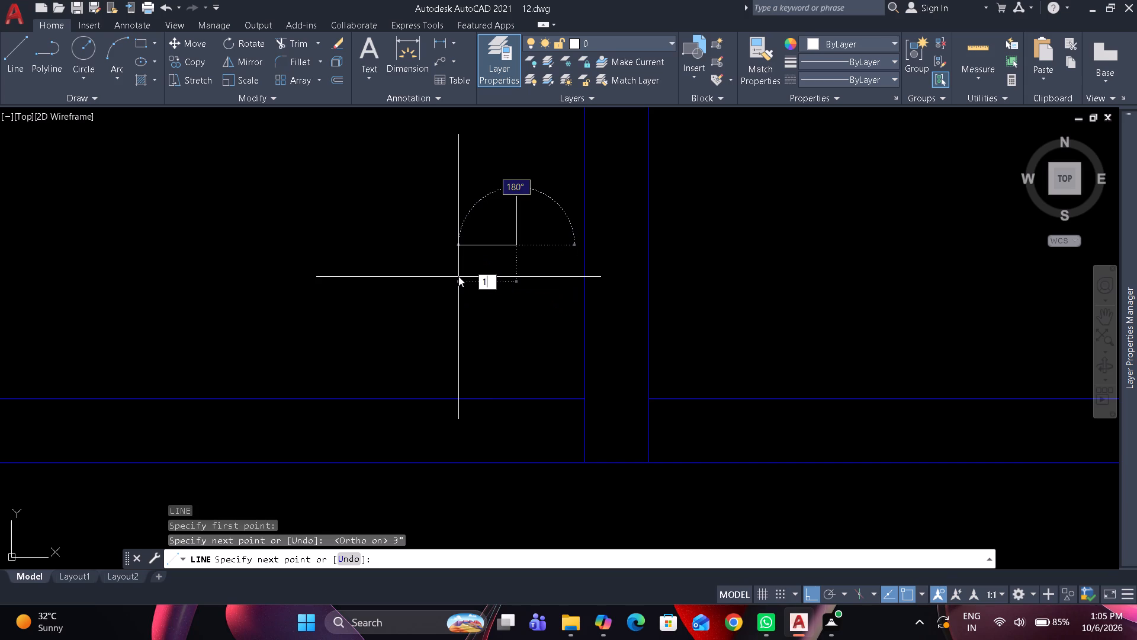
pyautogui.press("'")
pyautogui.press('BackSpace')
pyautogui.write('.5"')
pyautogui.press('space')
# Close the outline as an L-shaped profile, stepping at the 3" line's mid-height and the base line's midpoint.
pyautogui.scroll(2, 484, 229)
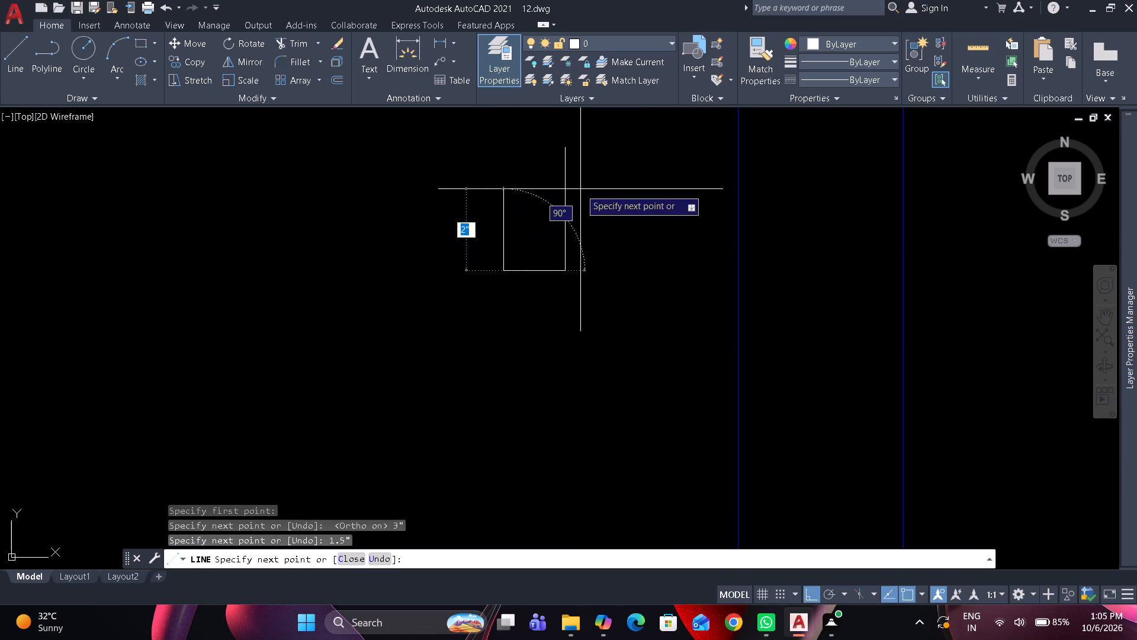
pyautogui.click(535, 210)
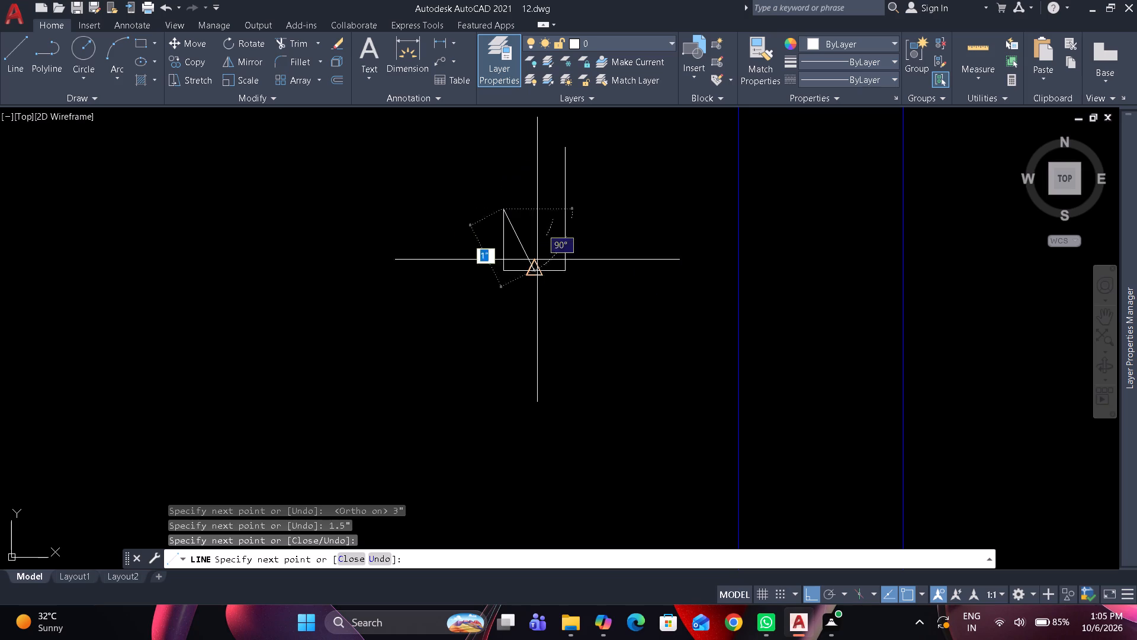
pyautogui.moveTo(532, 209); pyautogui.dragTo(532, 200)
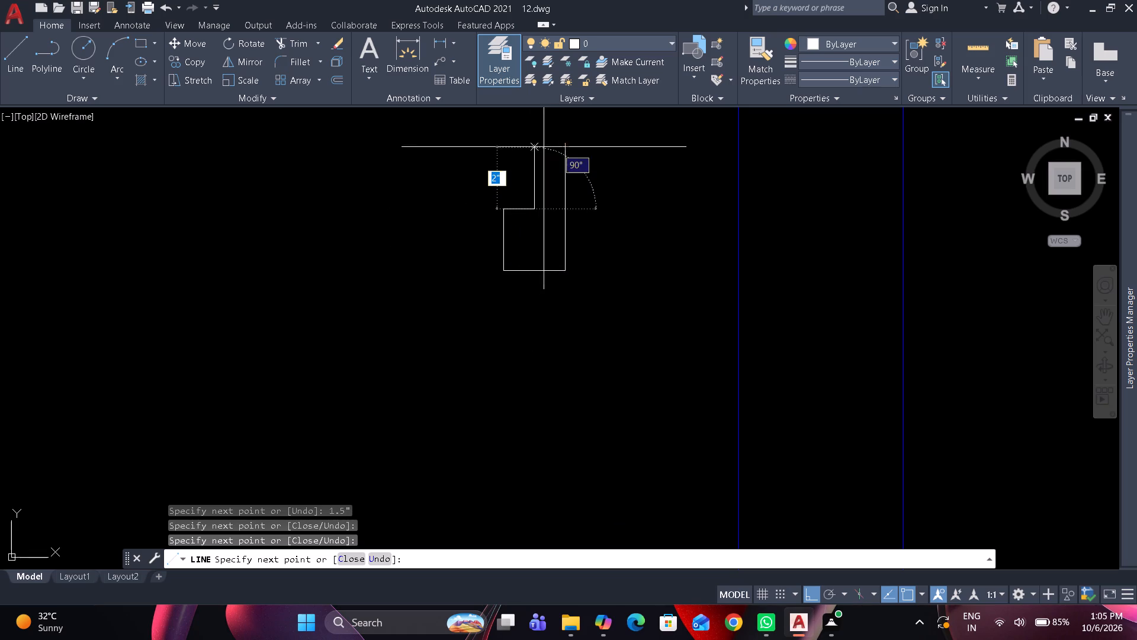
pyautogui.click(538, 148)
pyautogui.click(559, 148)
pyautogui.press('space')
# Join the six lines of the L-shaped profile into a single polyline.
pyautogui.click(445, 129)
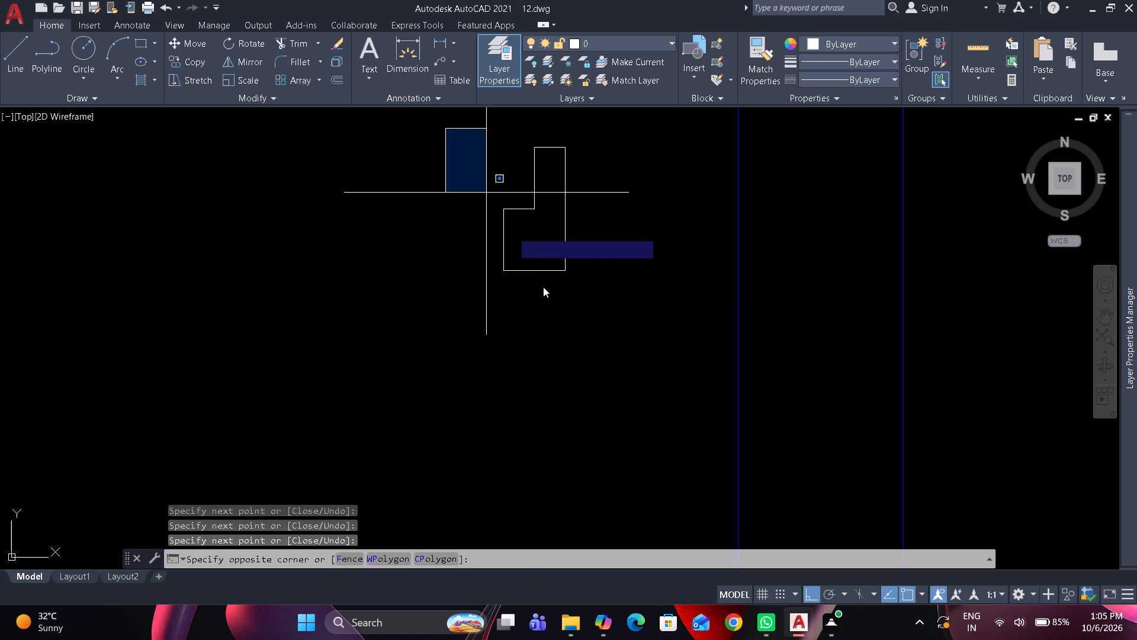
pyautogui.click(595, 315)
pyautogui.write('j')
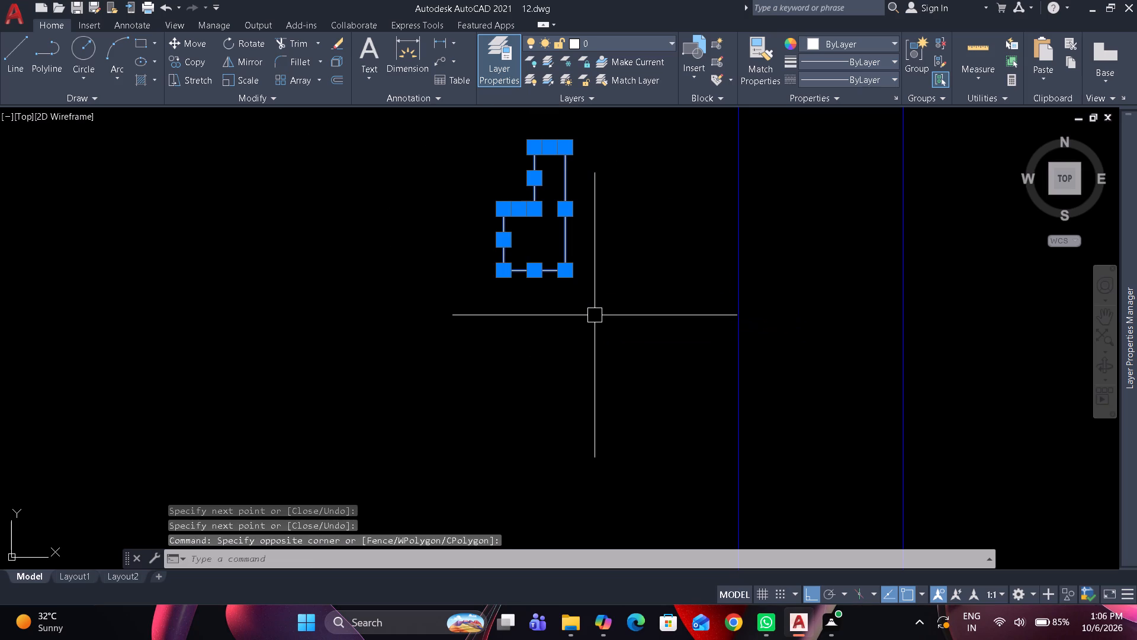
pyautogui.press('space')
pyautogui.click(558, 267)
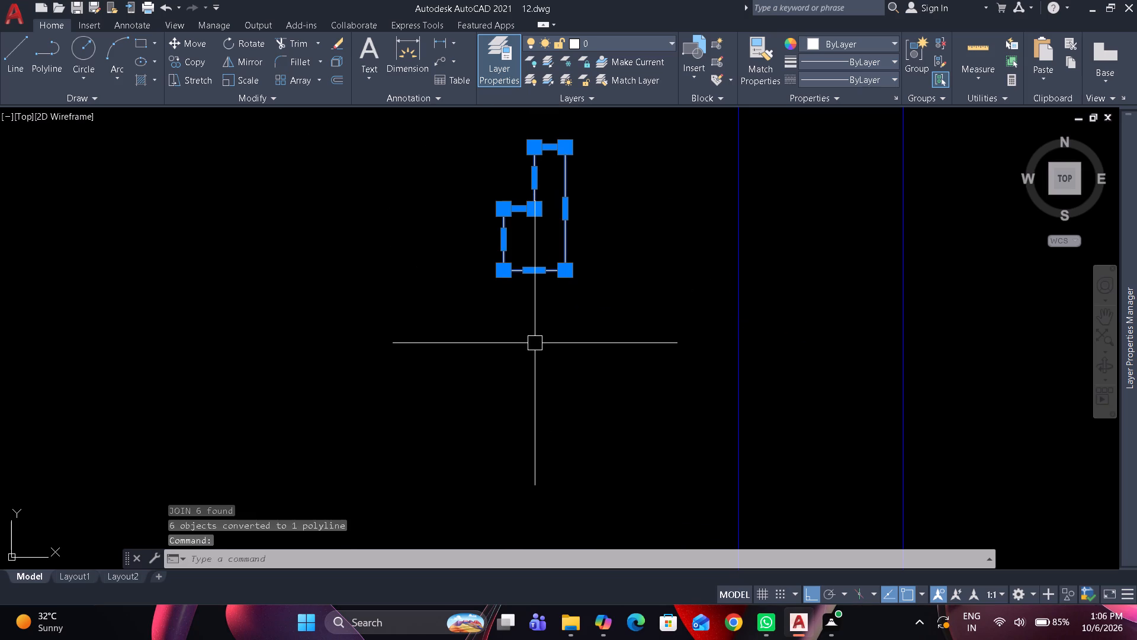
pyautogui.press('Escape')
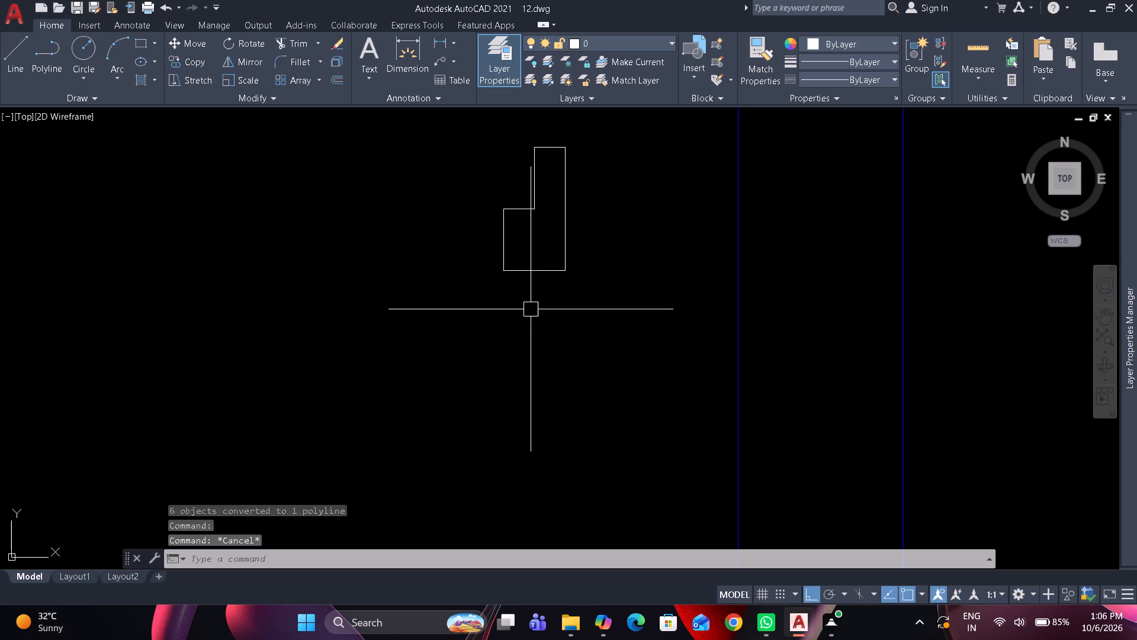
pyautogui.click(539, 273)
pyautogui.press('Escape')
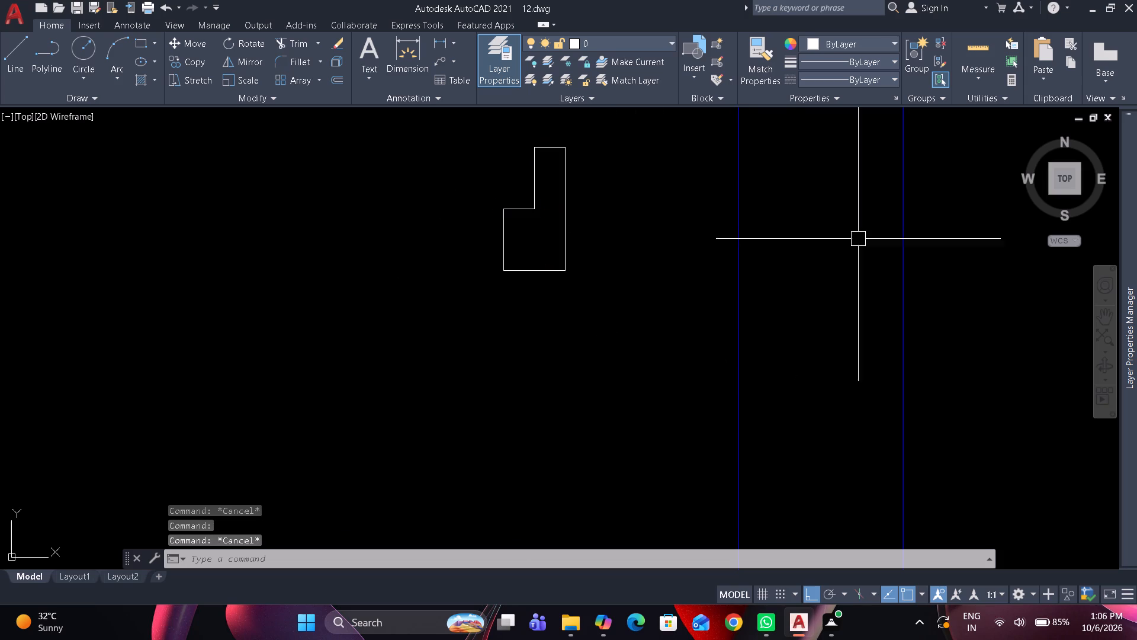
# Create a new layer named Doores with the colour cyan.
pyautogui.click(629, 139)
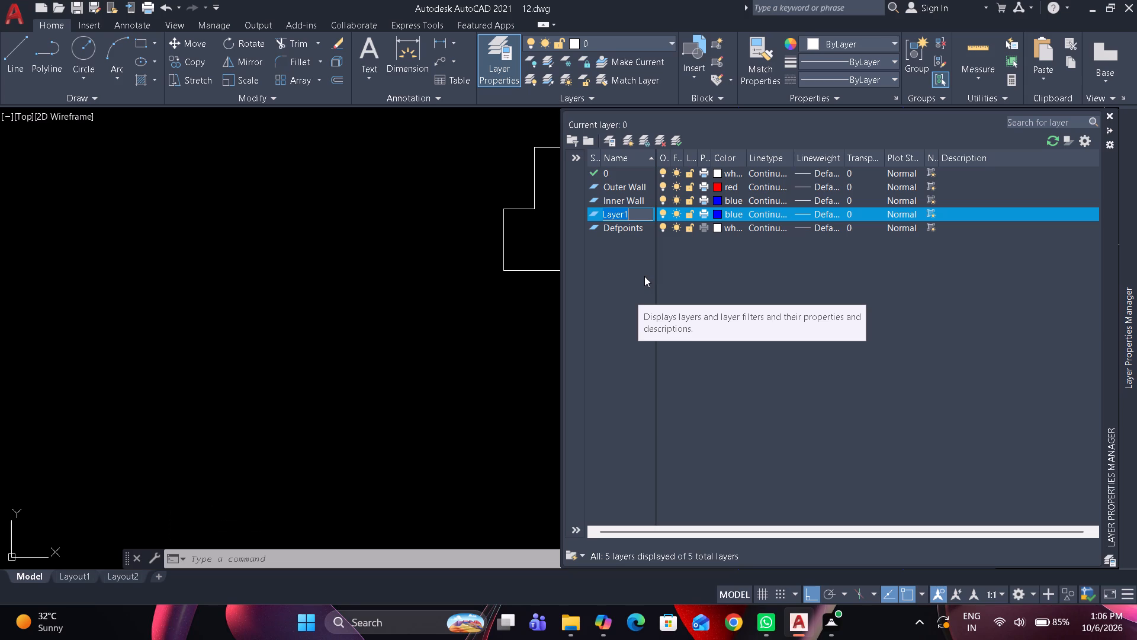
pyautogui.write('Doores')
pyautogui.press('Return')
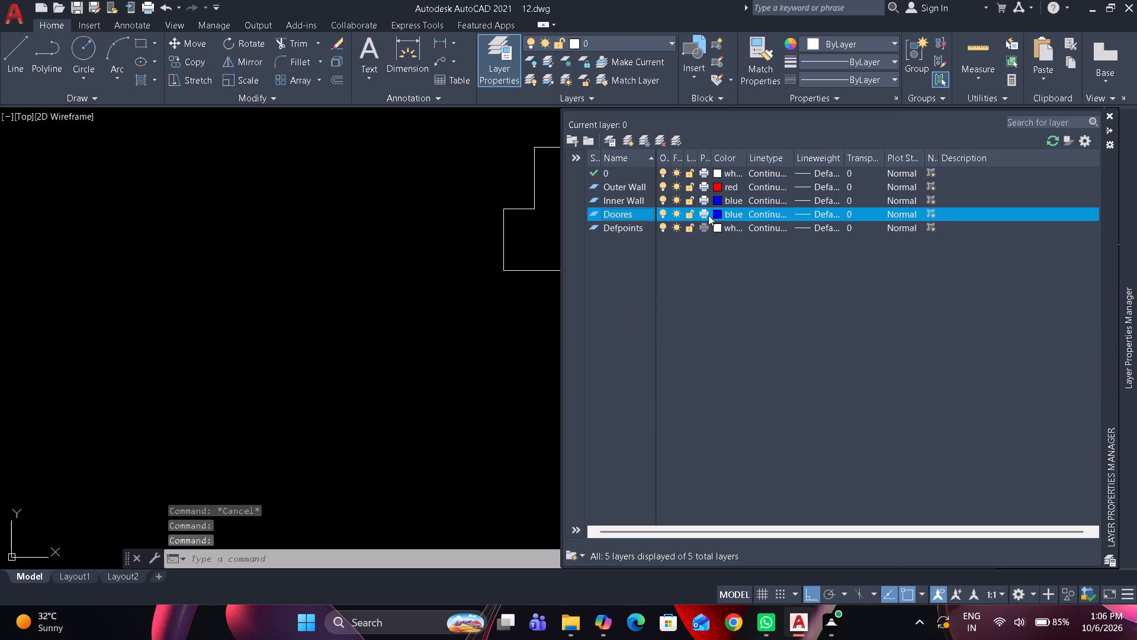
pyautogui.click(716, 213)
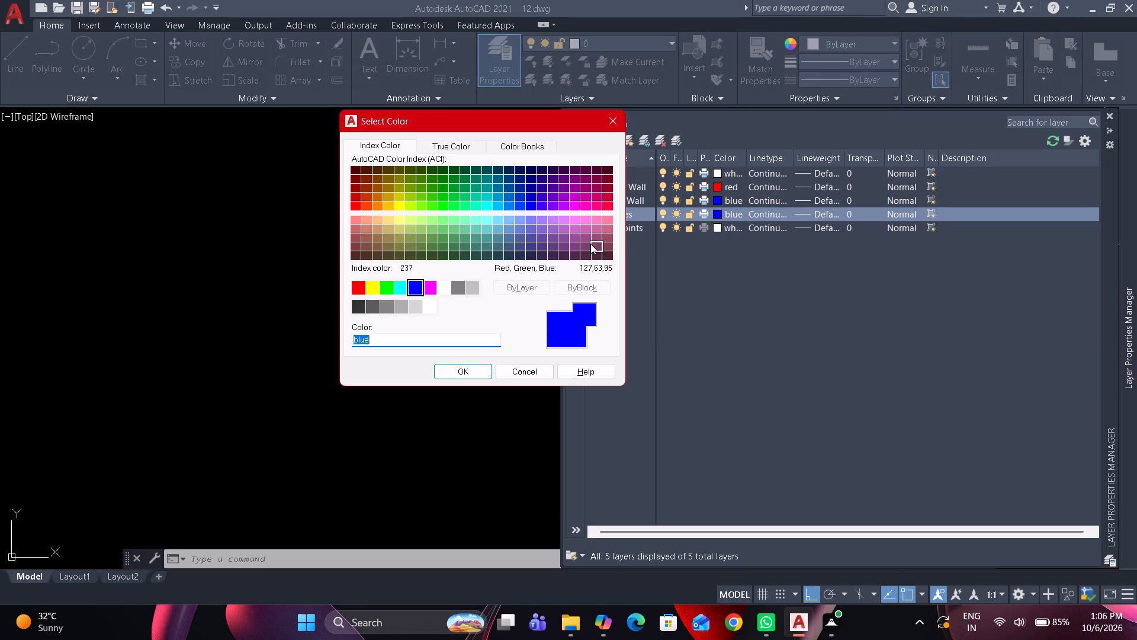
pyautogui.click(402, 289)
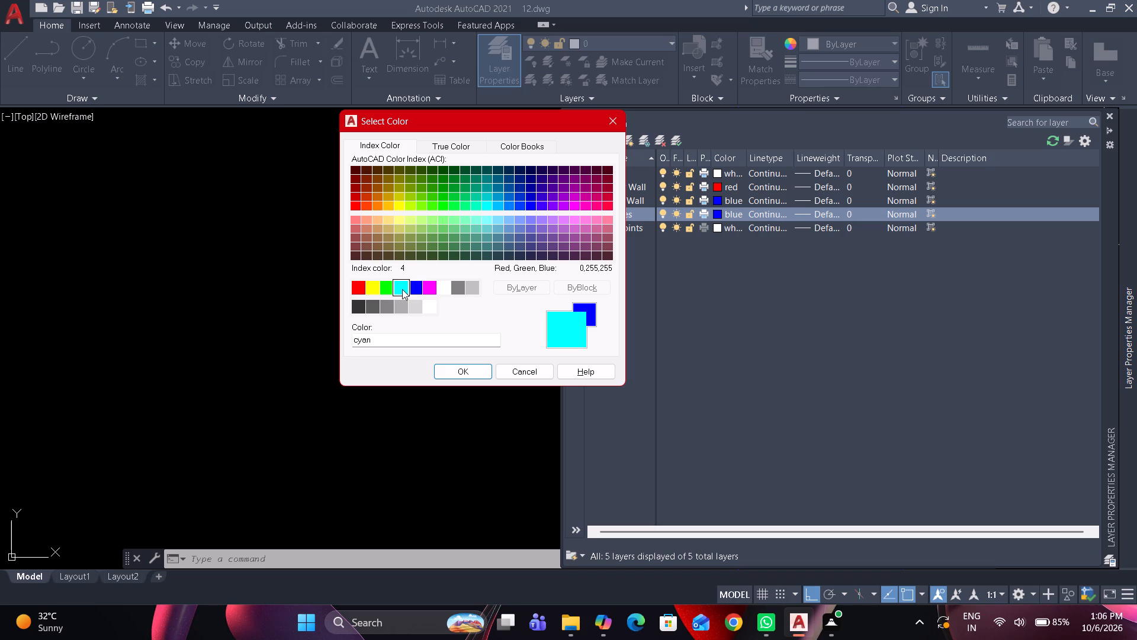
pyautogui.click(448, 370)
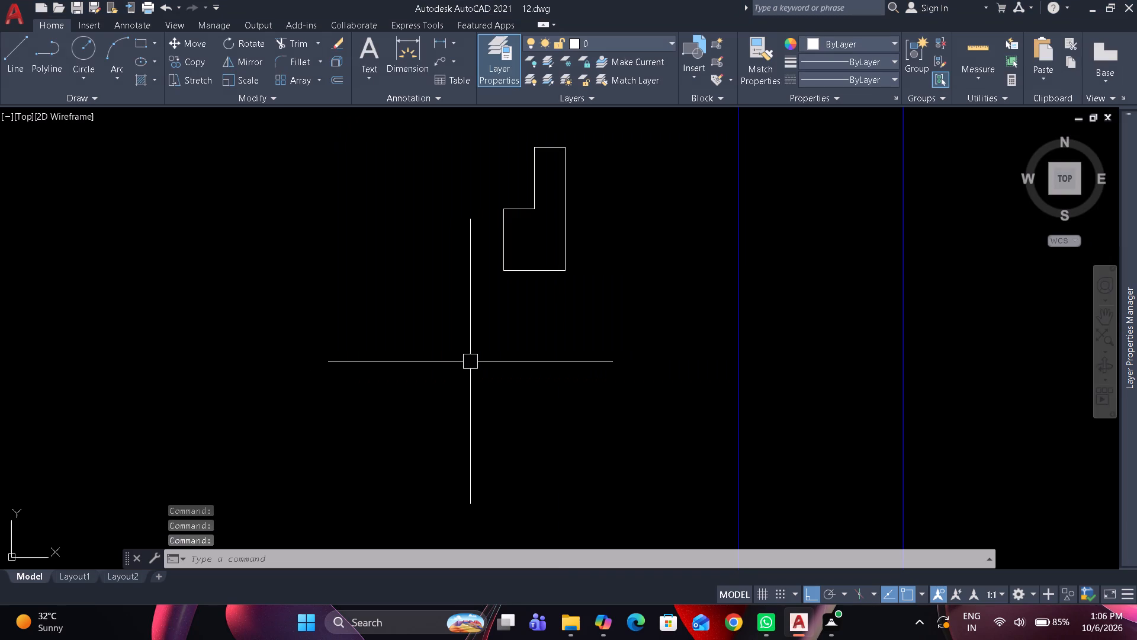
# Assign the L-shaped profile to the Doores layer.
pyautogui.click(542, 270)
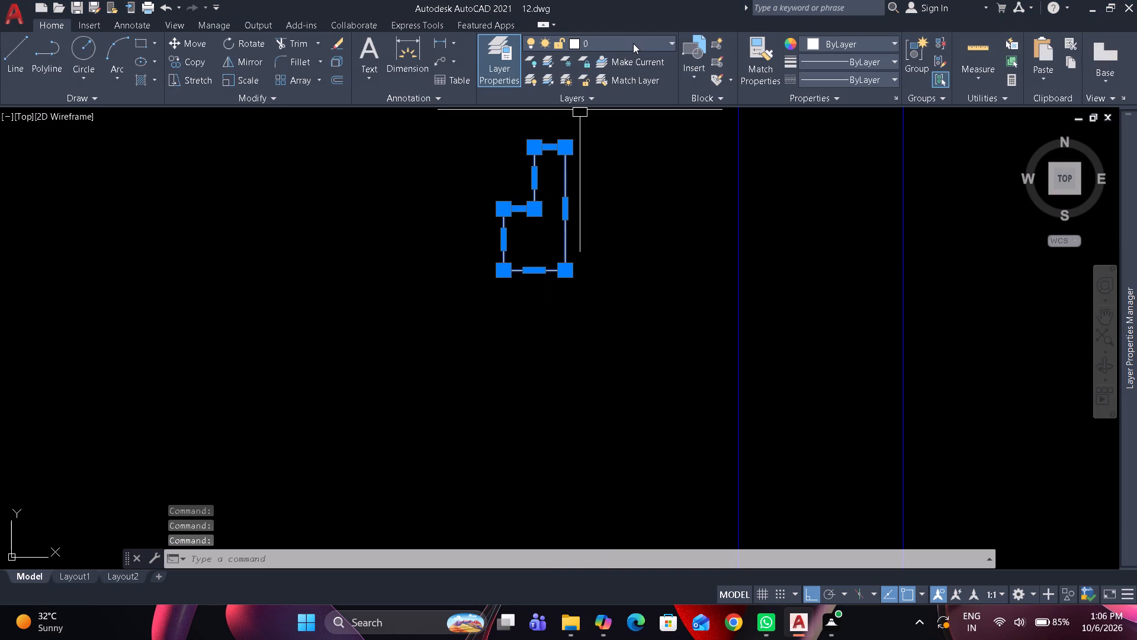
pyautogui.click(633, 43)
pyautogui.click(627, 96)
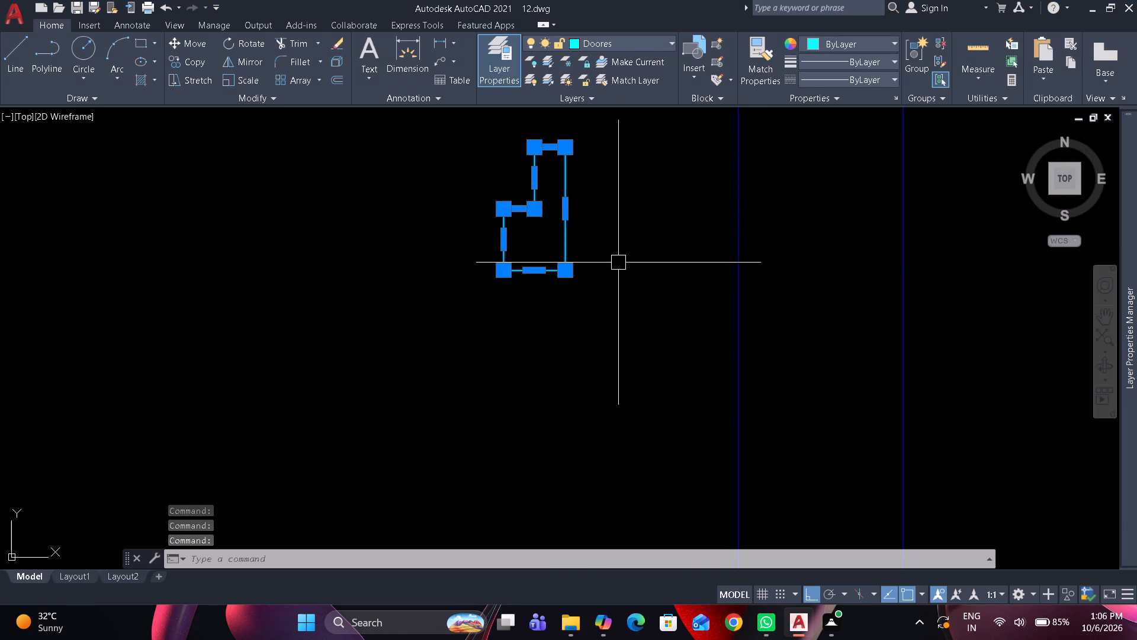
pyautogui.press('Escape')
# Mirror the L-shaped profile about a vertical axis in the room on the side away from the dividing wall, keeping the original.
pyautogui.scroll(-4, 567, 251)
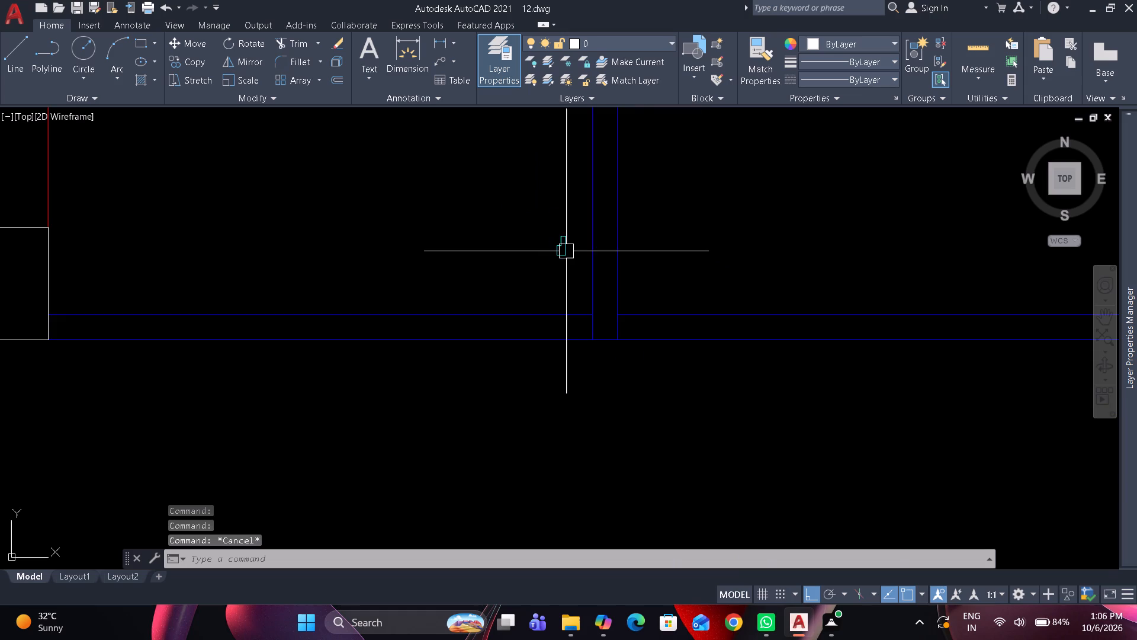
pyautogui.click(566, 251)
pyautogui.write('mi')
pyautogui.press('space')
pyautogui.click(489, 237)
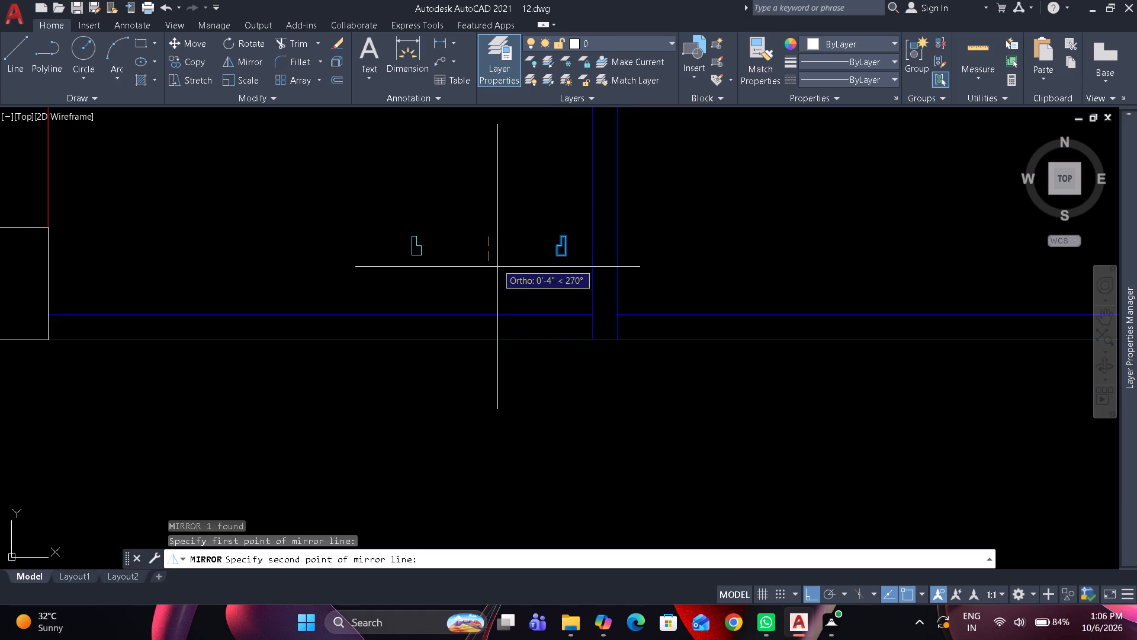
pyautogui.click(497, 273)
pyautogui.press('space')
# Offset the dividing wall's room-side line 3' into the room to mark the doorway width.
pyautogui.write('o')
pyautogui.press('space')
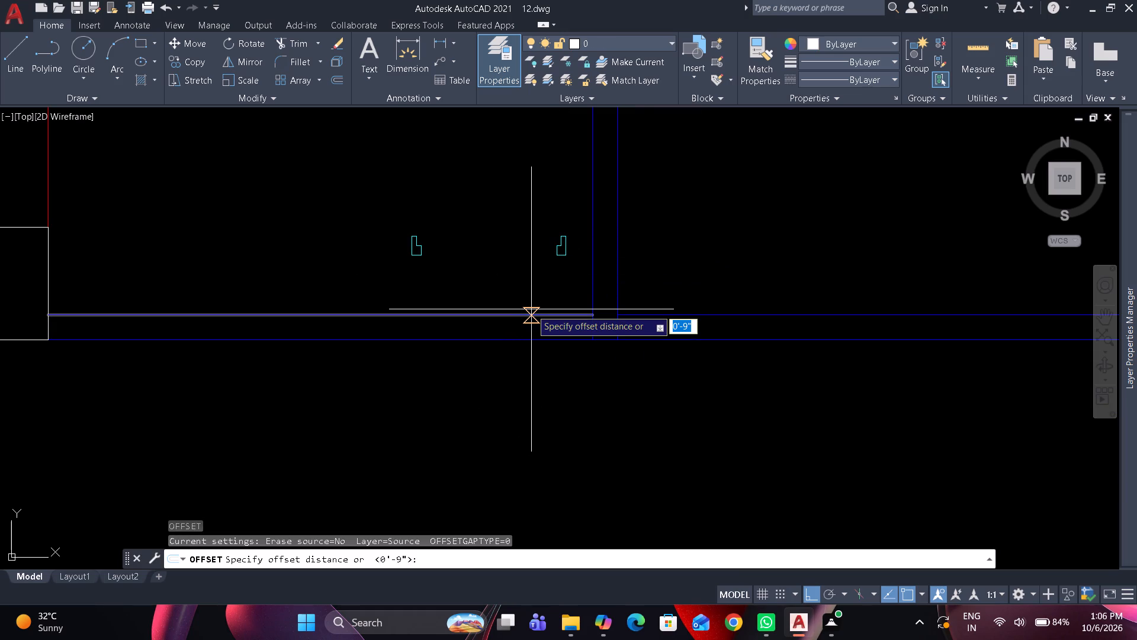
pyautogui.write("3'")
pyautogui.press('space')
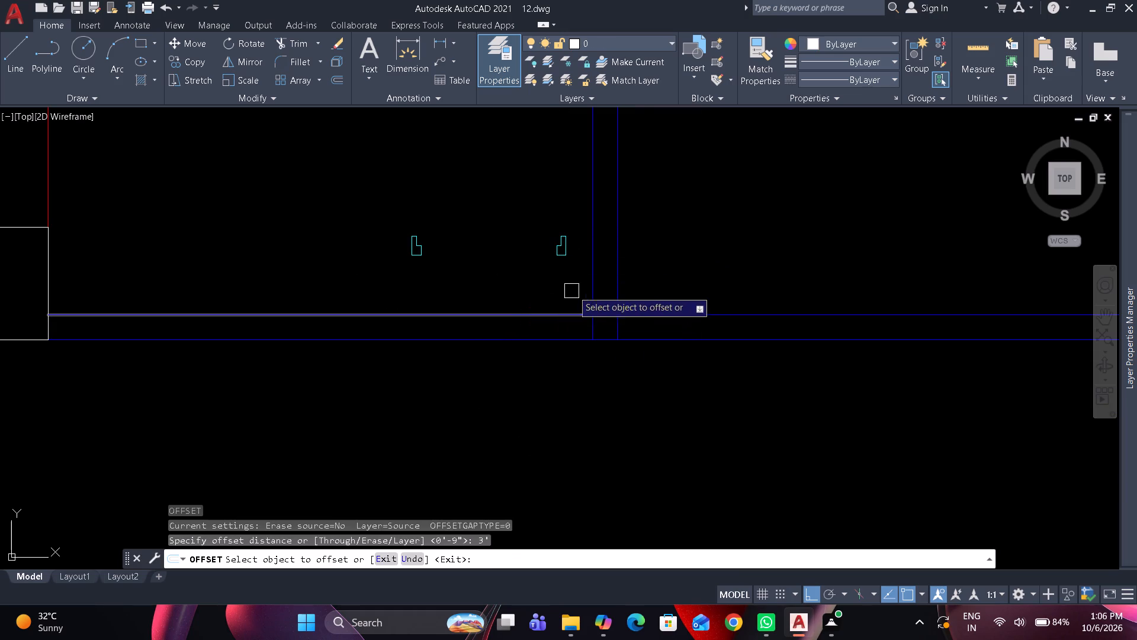
pyautogui.moveTo(587, 280); pyautogui.dragTo(581, 281)
pyautogui.click(568, 284)
pyautogui.press('space')
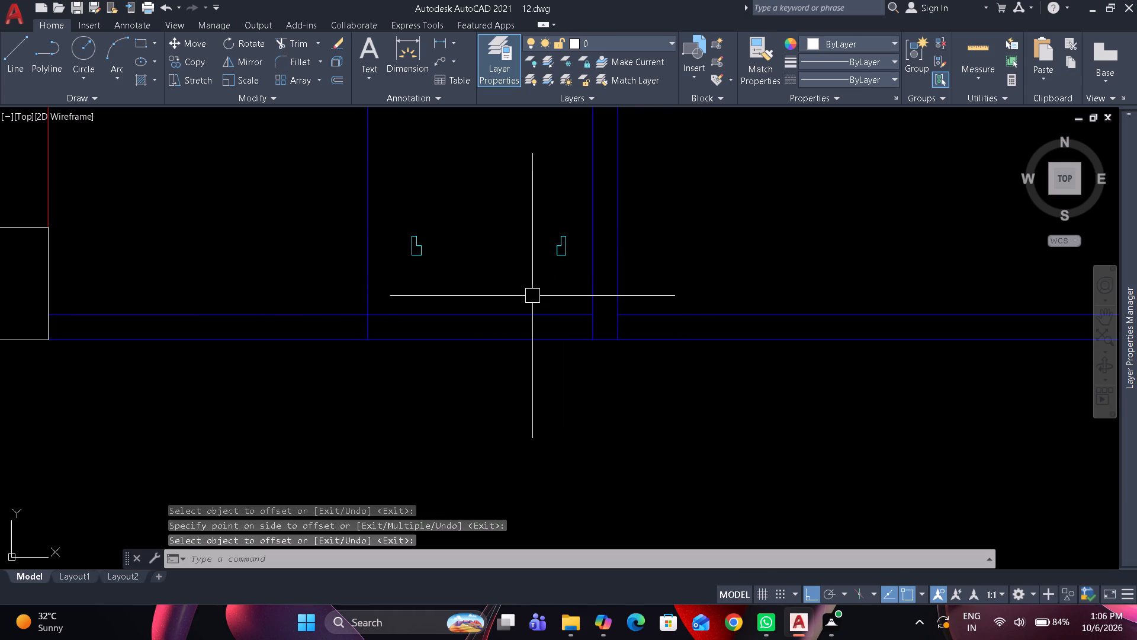
# Trim the 3' offset line above the wall and both wall lines between it and the dividing wall to open the doorway.
pyautogui.press('t')
pyautogui.press('r')
pyautogui.press('space')
pyautogui.moveTo(350, 289); pyautogui.dragTo(427, 354)
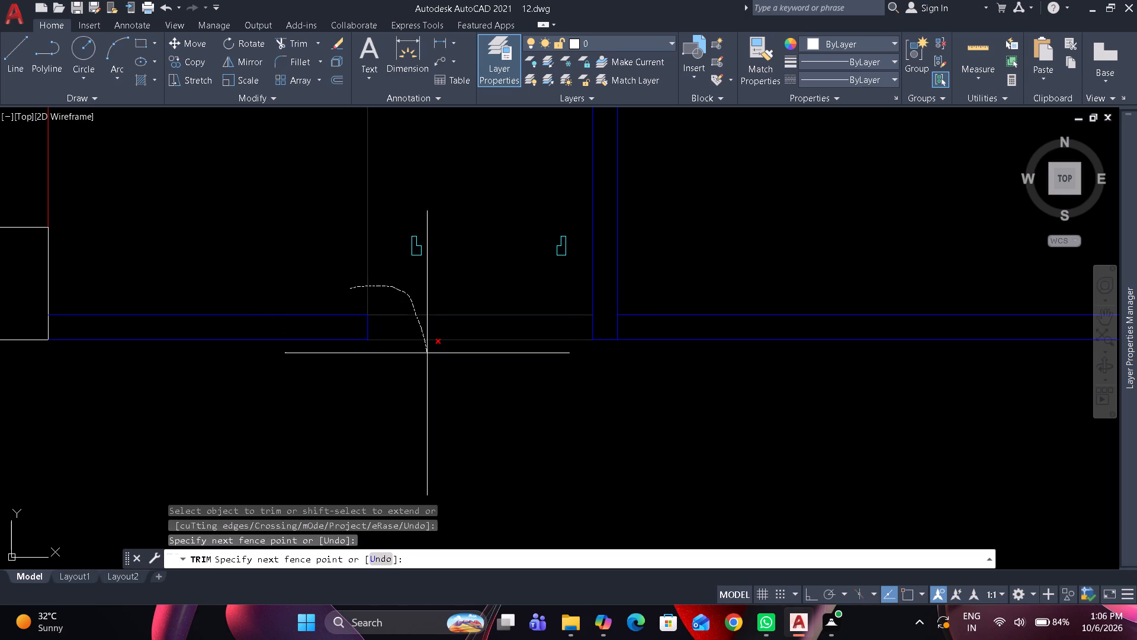
pyautogui.moveTo(427, 354); pyautogui.dragTo(431, 373)
pyautogui.press('space')
# Move the mirrored L-shaped profile by its long side's midpoint onto the midpoint of the cut wall end.
pyautogui.click(421, 254)
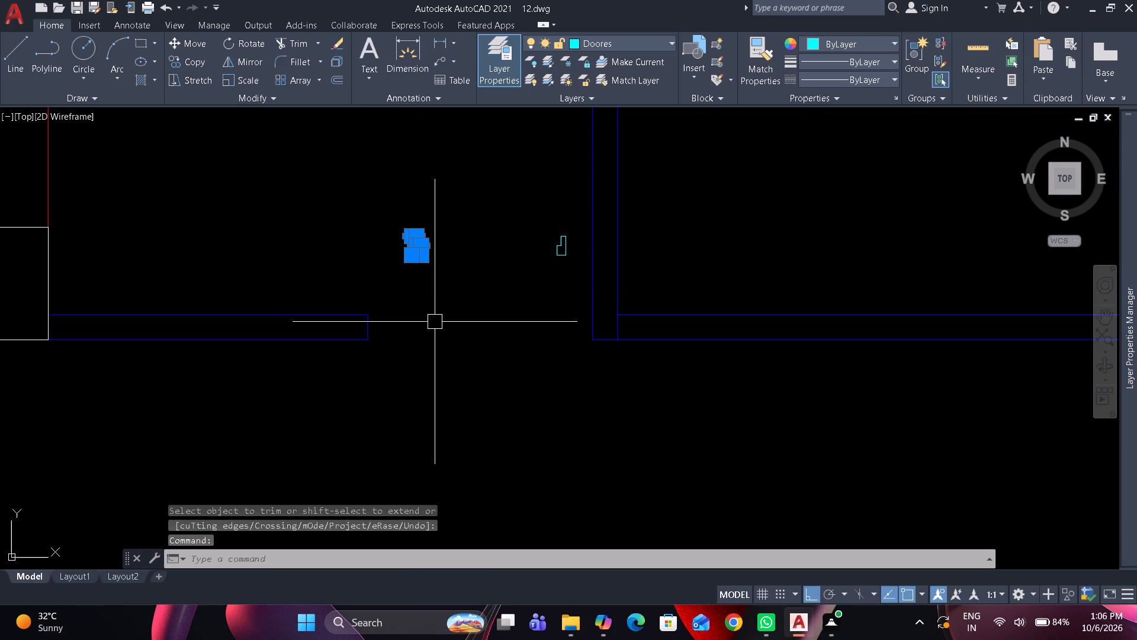
pyautogui.press('m')
pyautogui.press('space')
pyautogui.scroll(3, 407, 279)
pyautogui.click(425, 144)
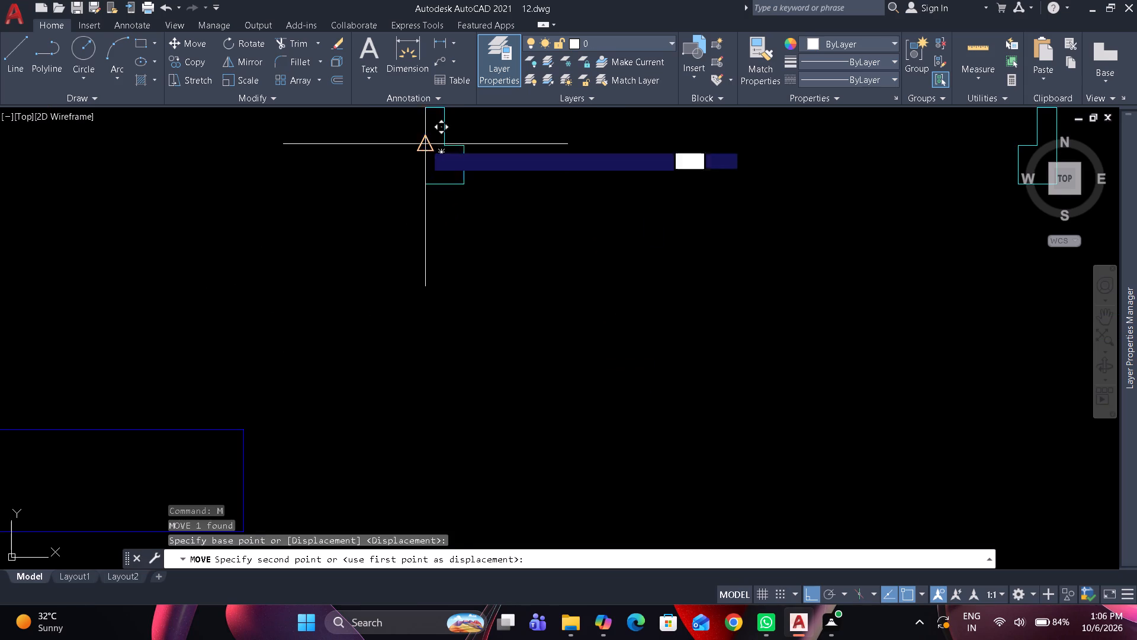
pyautogui.click(240, 489)
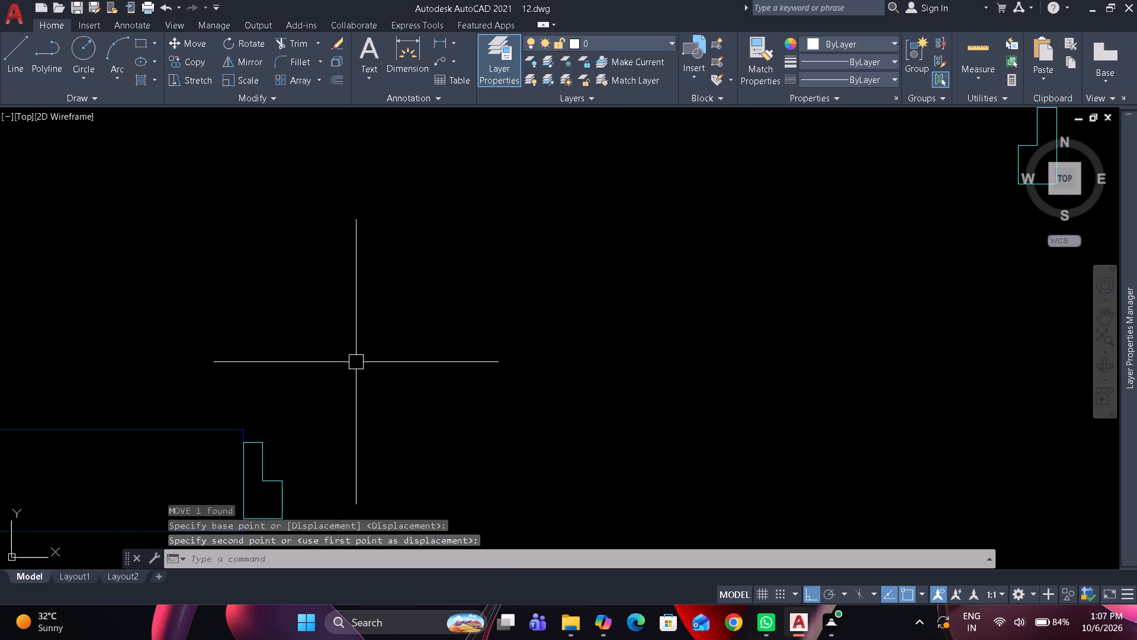
# Draw a helper line across the doorway's lower edge, from the cut wall end to the dividing wall.
pyautogui.scroll(-2, 356, 362)
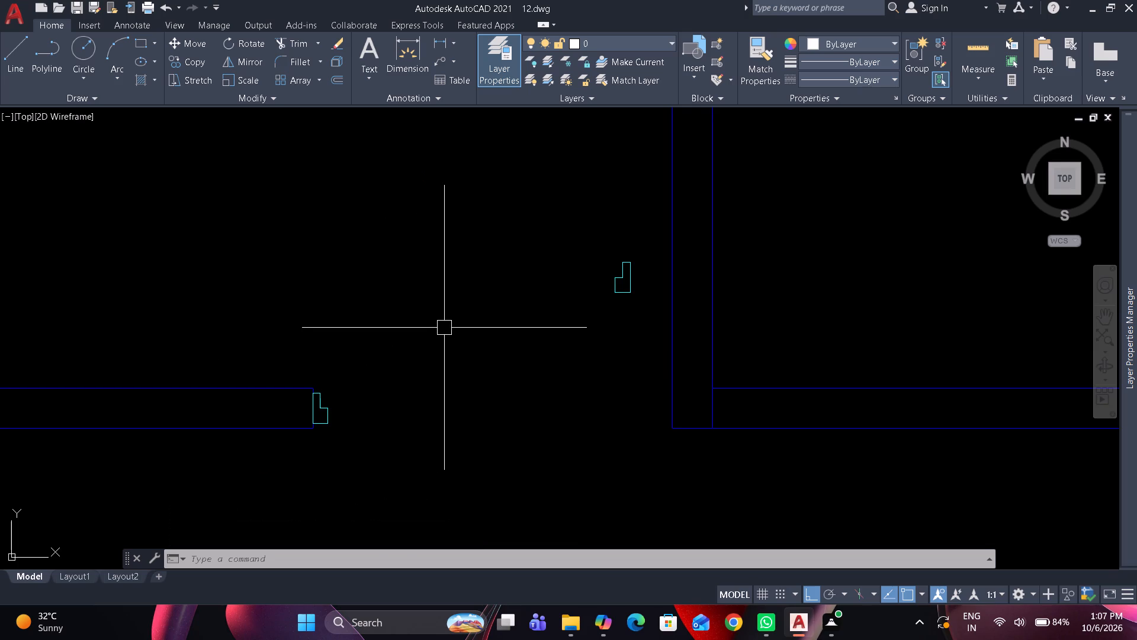
pyautogui.click(609, 283)
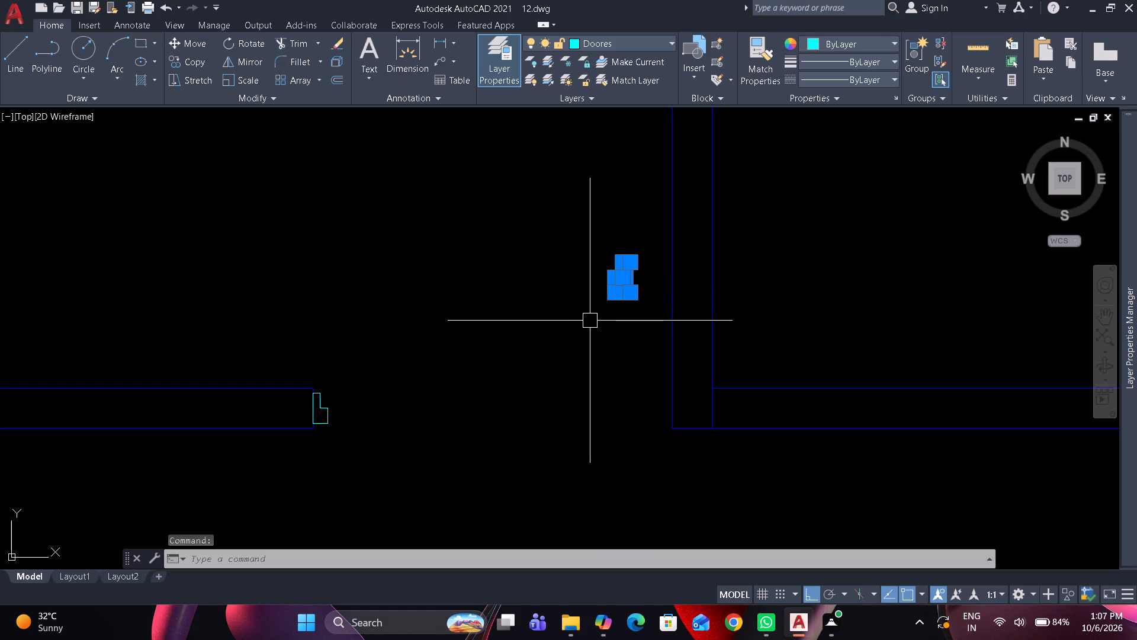
pyautogui.press('Escape')
pyautogui.press('l')
pyautogui.press('space')
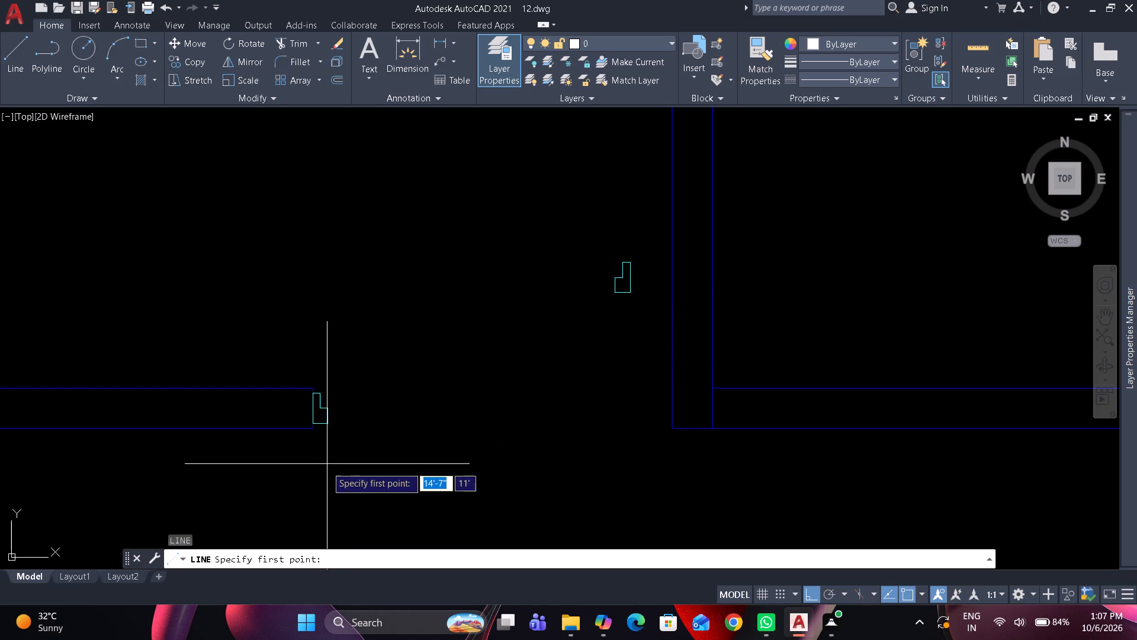
pyautogui.scroll(2, 319, 437)
pyautogui.click(307, 421)
pyautogui.scroll(-3, 329, 430)
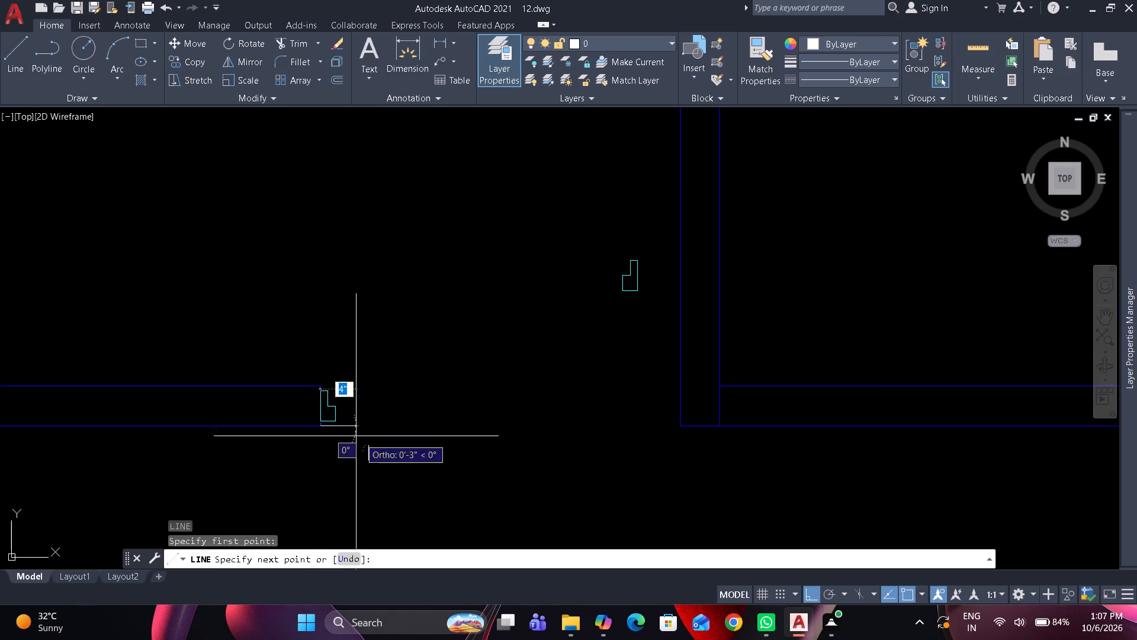
pyautogui.click(686, 432)
pyautogui.press('space')
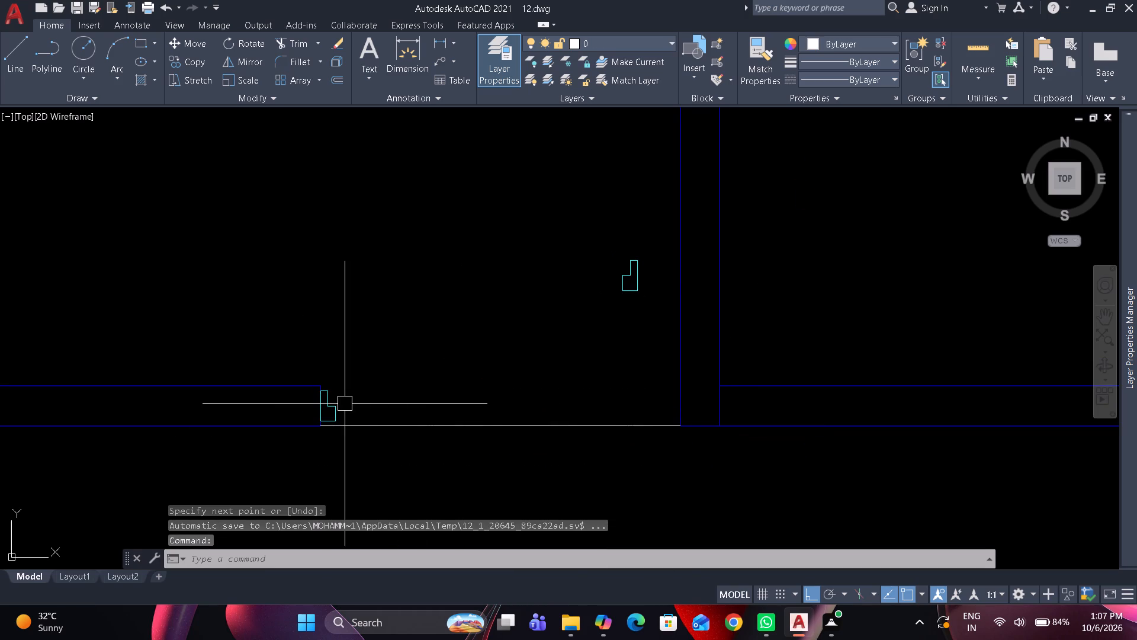
# Mirror the placed door frame profile about a vertical axis through the helper line's midpoint, keeping the original.
pyautogui.moveTo(339, 404); pyautogui.dragTo(355, 390)
pyautogui.write('mi')
pyautogui.press('space')
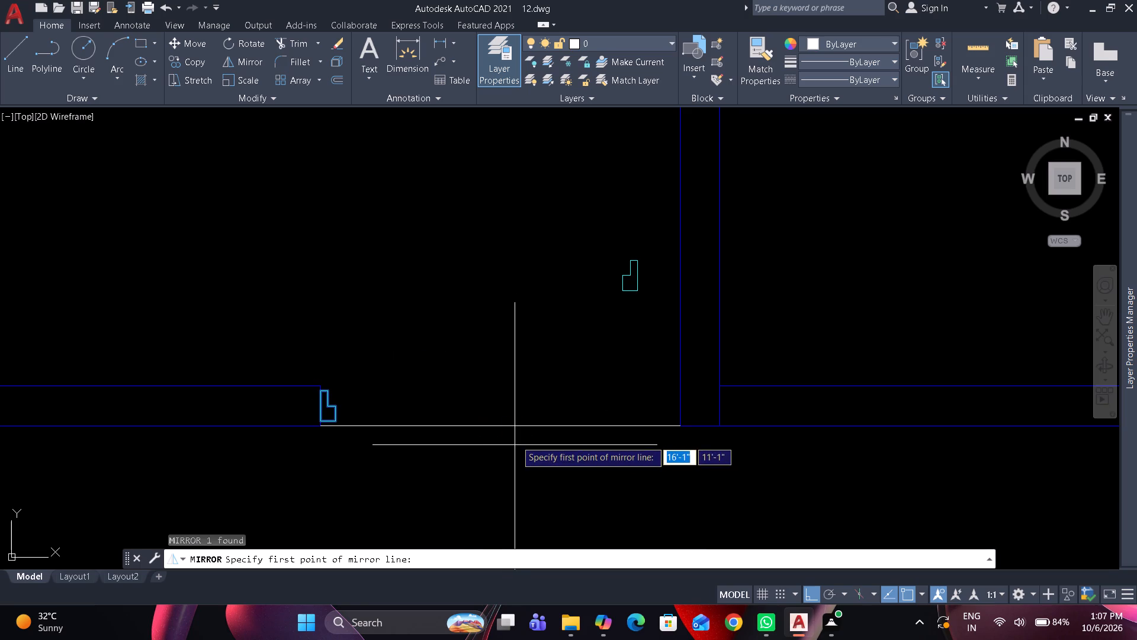
pyautogui.click(505, 424)
pyautogui.click(502, 471)
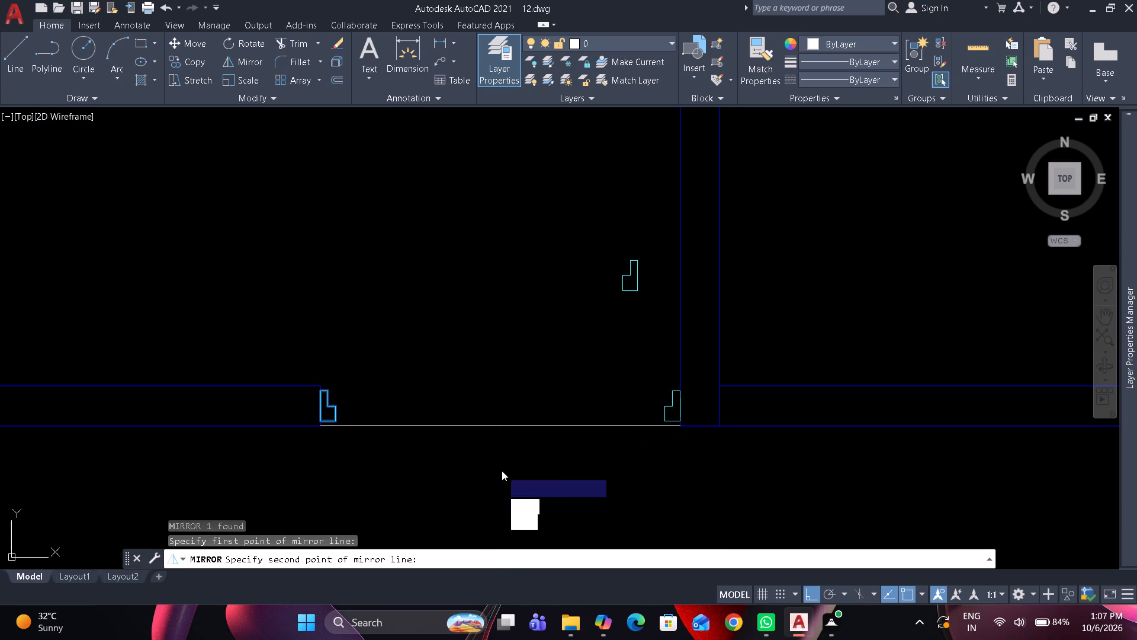
pyautogui.press('space')
# Erase the spare L-shaped profile above the doorway and the helper line across the opening.
pyautogui.moveTo(628, 293); pyautogui.dragTo(579, 298)
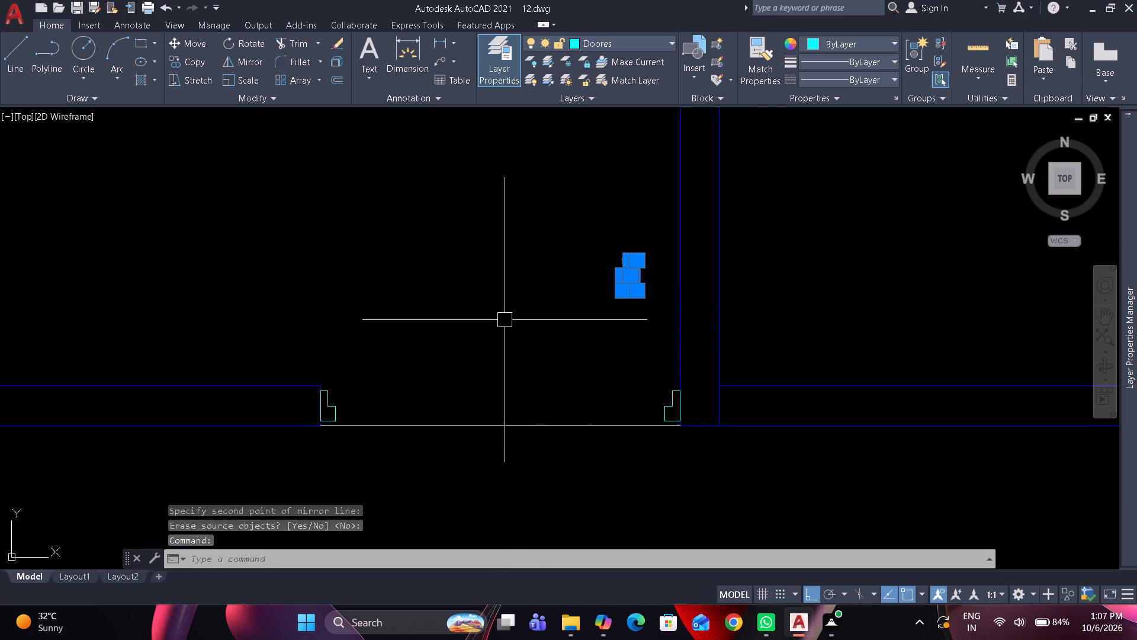
pyautogui.write('e')
pyautogui.press('space')
pyautogui.moveTo(476, 433); pyautogui.dragTo(459, 473)
pyautogui.press('space')
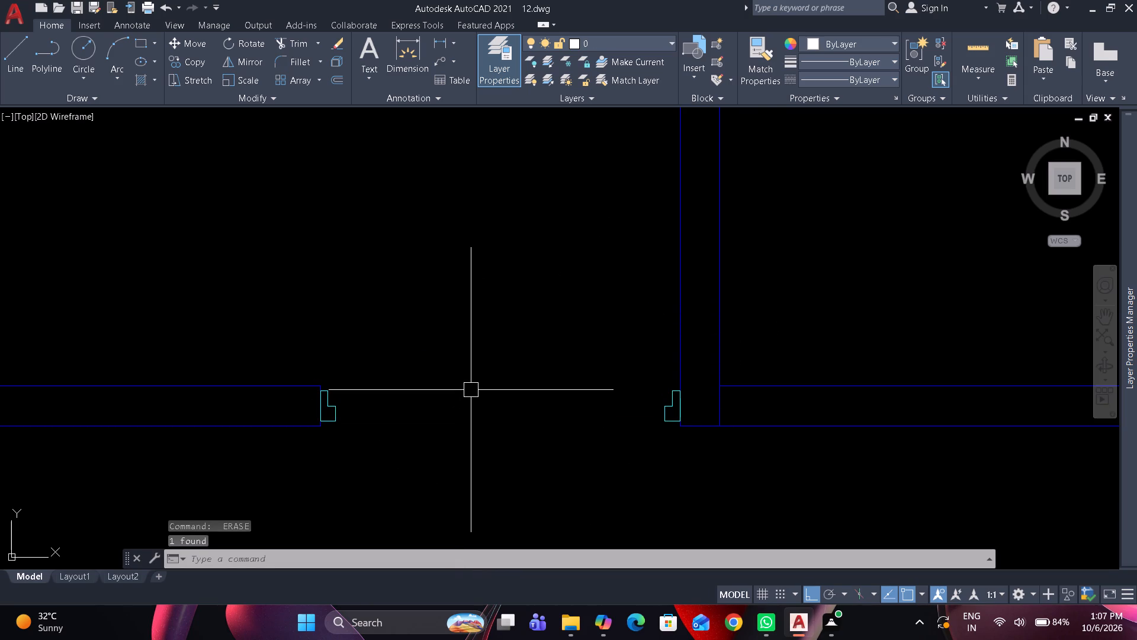
# With Doores as the current layer, draw a thin door panel rectangle between the two frames, down to the narrow inner edge's midpoint.
pyautogui.click(632, 44)
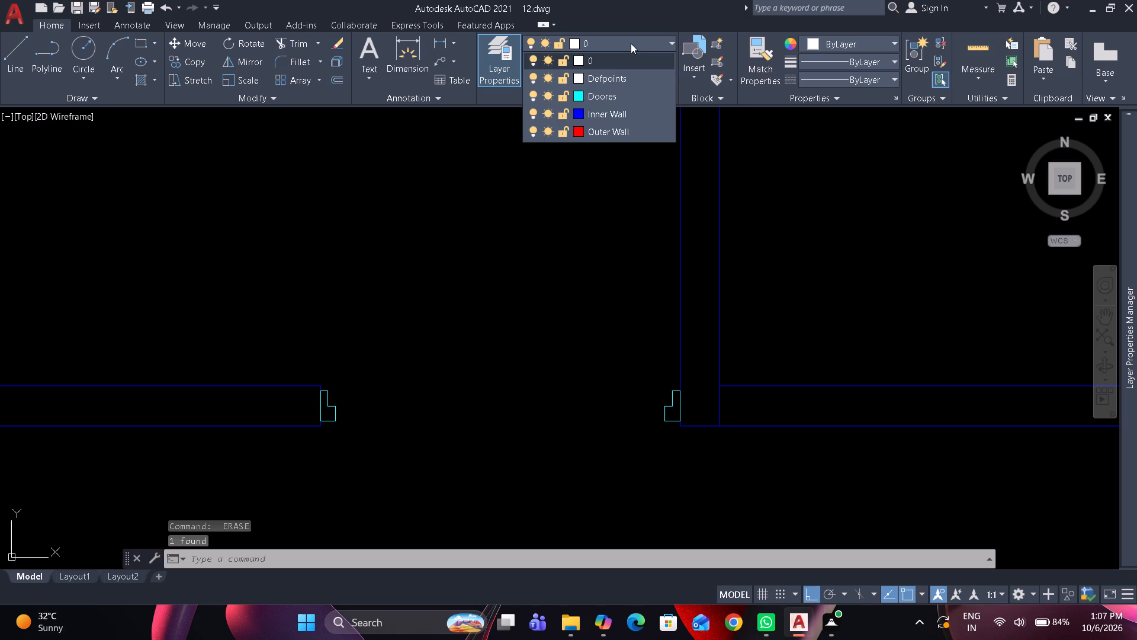
pyautogui.click(614, 97)
pyautogui.write('rec')
pyautogui.press('space')
pyautogui.scroll(1, 455, 375)
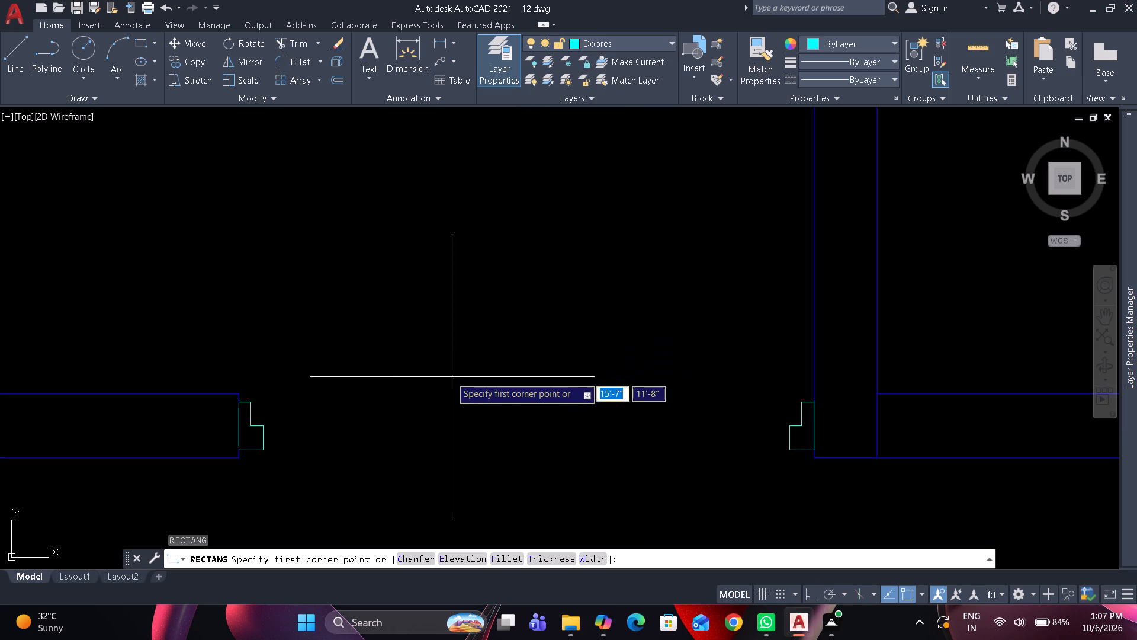
pyautogui.moveTo(249, 407); pyautogui.dragTo(255, 407)
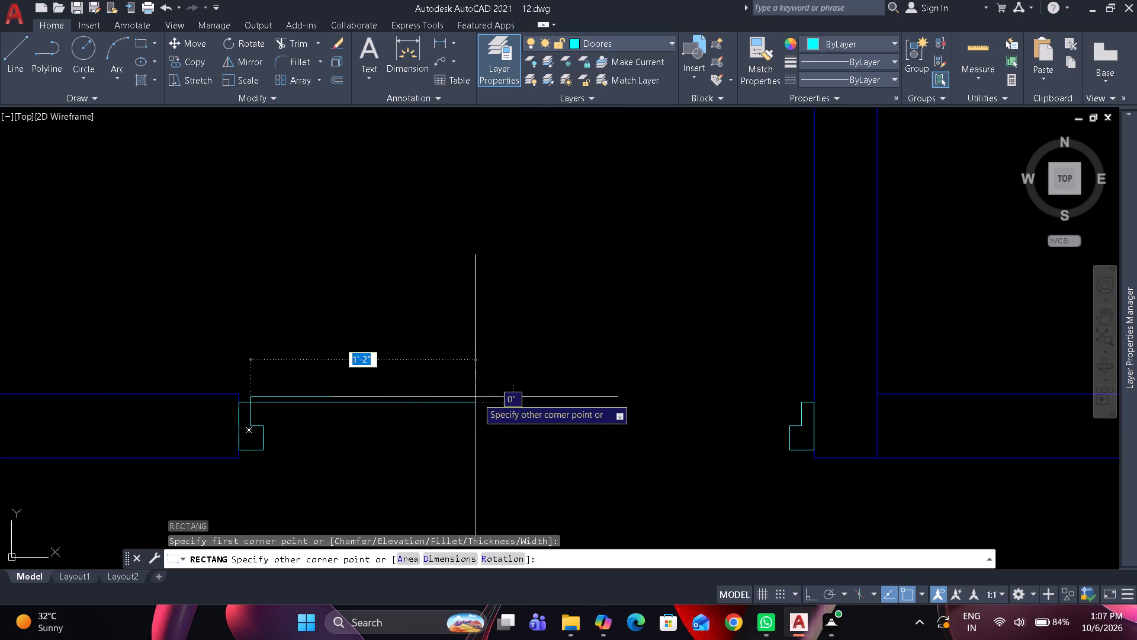
pyautogui.click(795, 415)
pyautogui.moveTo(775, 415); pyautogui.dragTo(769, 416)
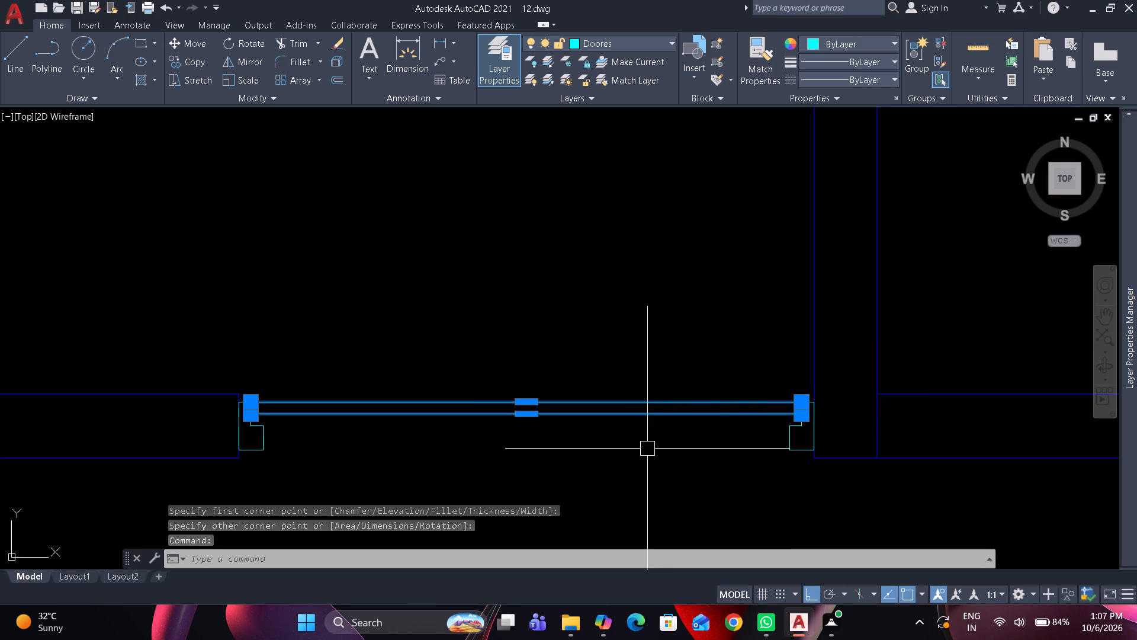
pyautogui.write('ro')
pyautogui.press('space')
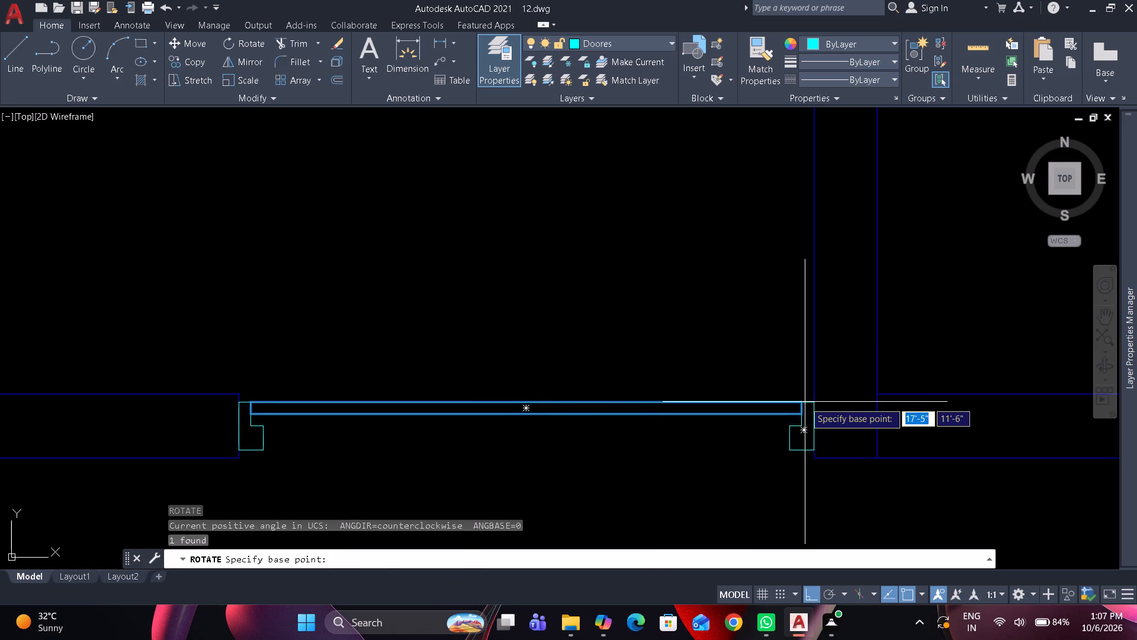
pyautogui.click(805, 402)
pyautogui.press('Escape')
# Rotate the door panel 90° clockwise about its upper corner at the dividing-wall frame so it opens into the room.
pyautogui.click(764, 411)
pyautogui.scroll(2, 783, 410)
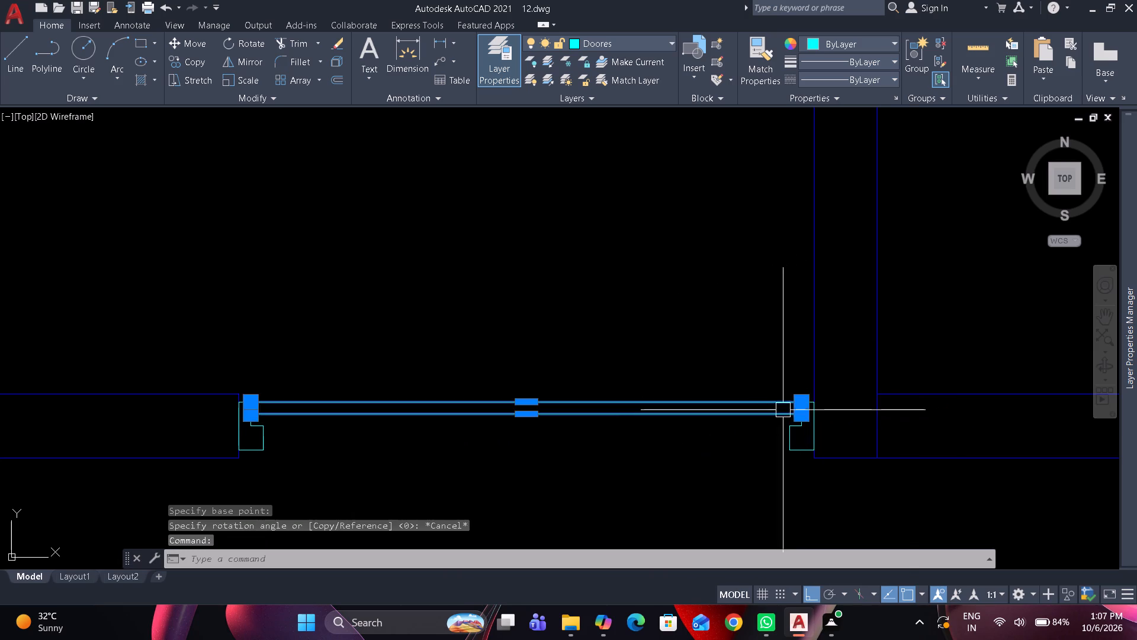
pyautogui.scroll(1, 785, 410)
pyautogui.press('space')
pyautogui.click(856, 386)
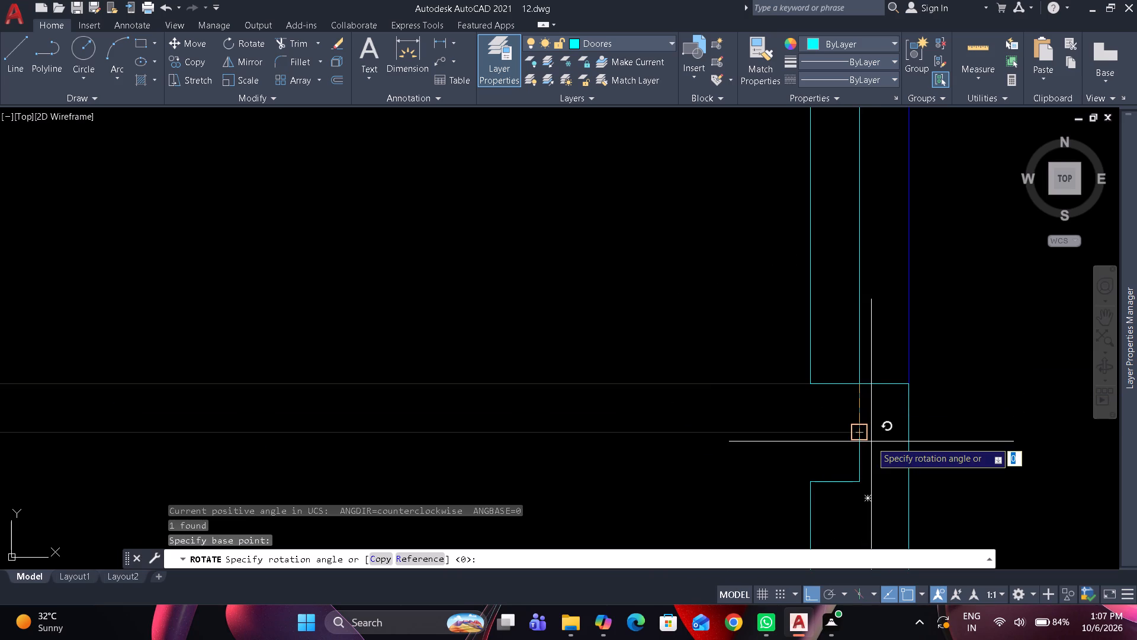
pyautogui.click(871, 441)
# Draw the door swing with a Start, End, Direction arc from the opposite frame's step corner to the open panel's free end.
pyautogui.scroll(-6, 818, 402)
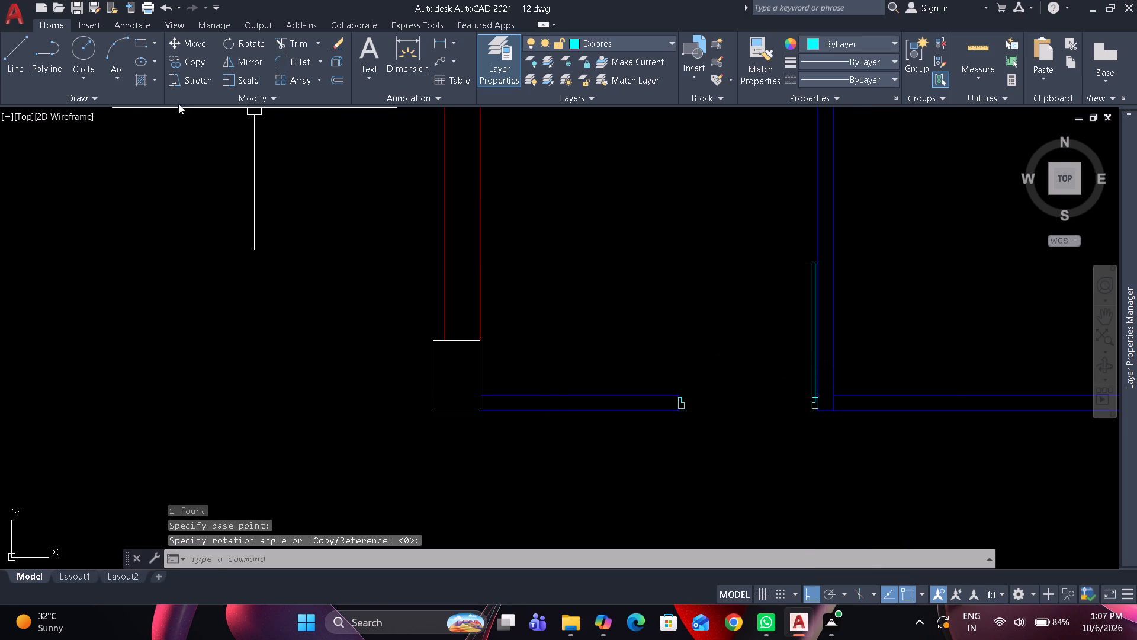
pyautogui.click(120, 77)
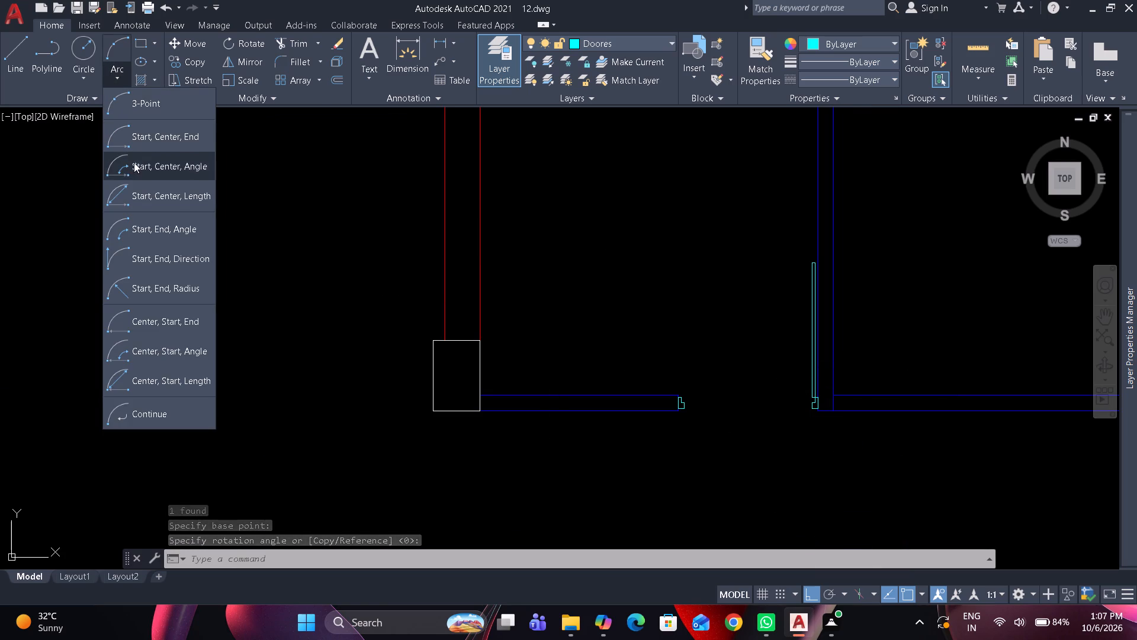
pyautogui.click(156, 262)
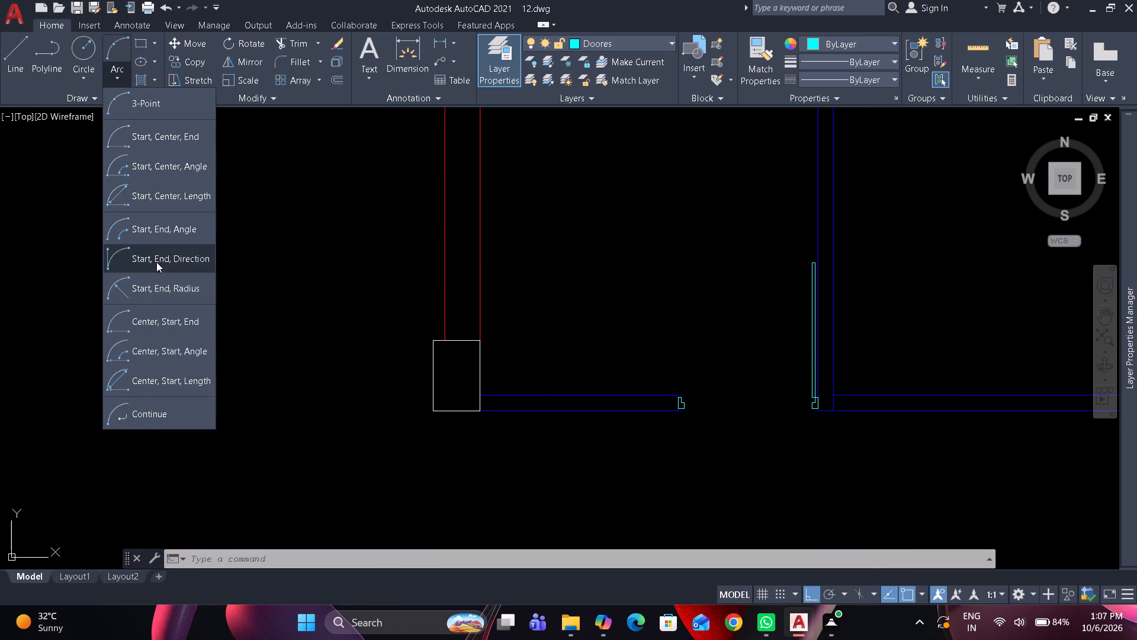
pyautogui.scroll(3, 738, 382)
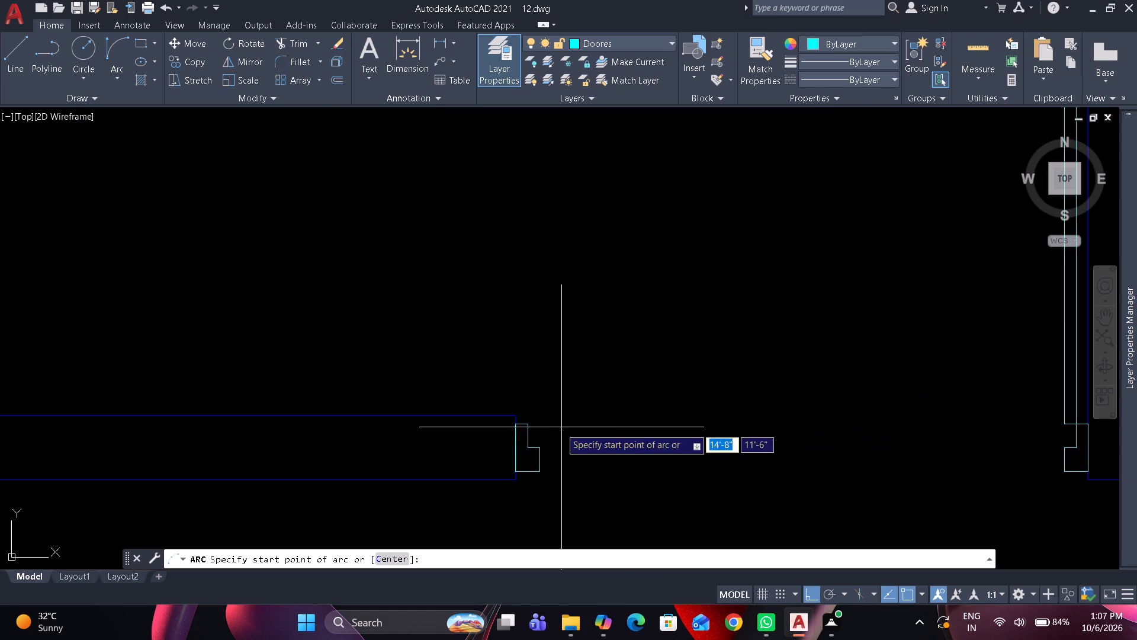
pyautogui.click(542, 448)
pyautogui.scroll(-2, 614, 354)
pyautogui.moveTo(614, 354); pyautogui.dragTo(529, 395, button='middle')
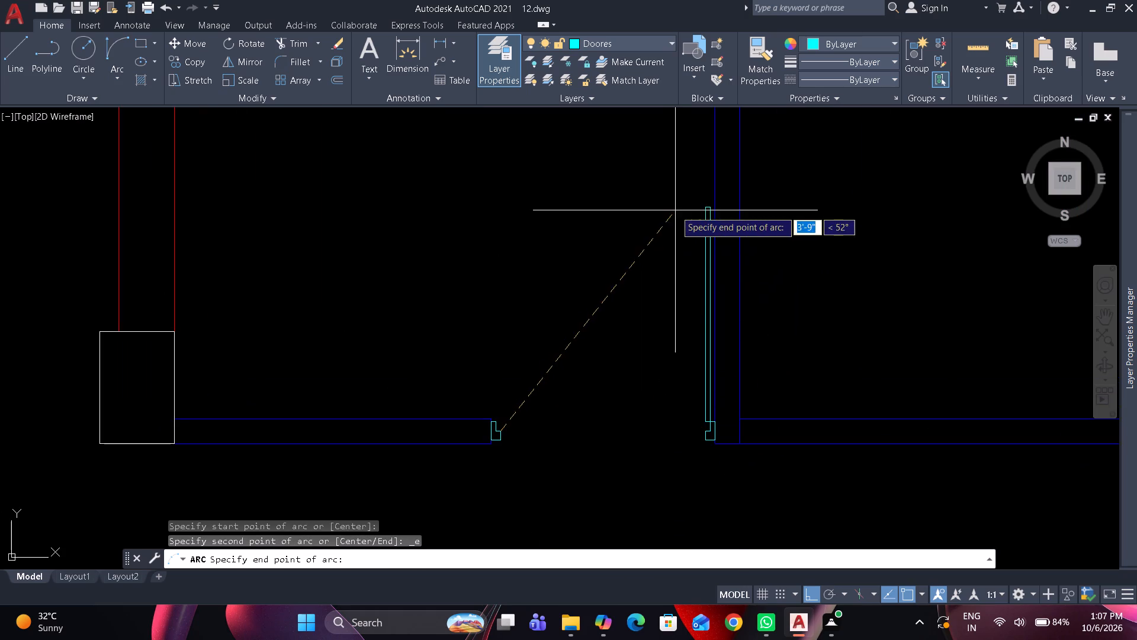
pyautogui.scroll(3, 677, 210)
pyautogui.click(767, 188)
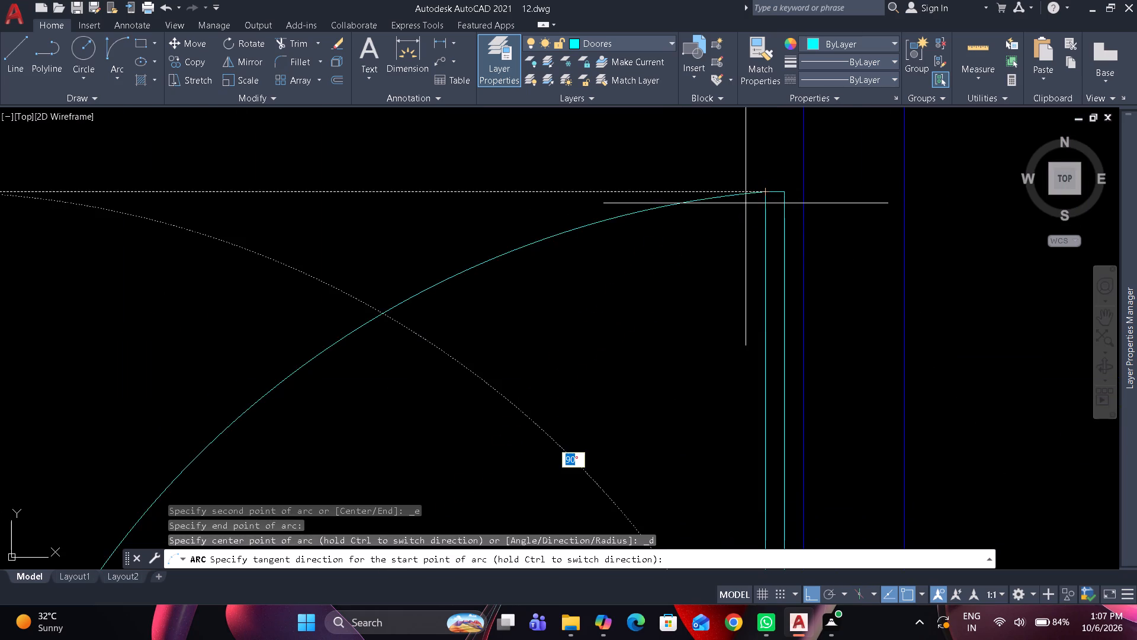
pyautogui.scroll(-3, 308, 216)
pyautogui.click(296, 210)
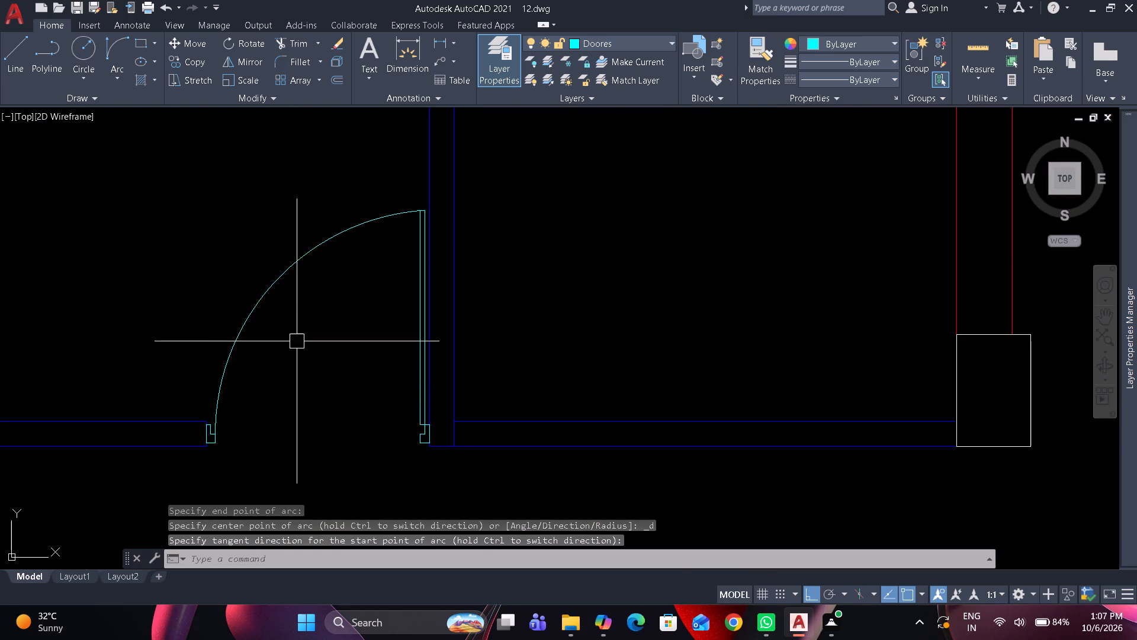
pyautogui.moveTo(378, 457); pyautogui.dragTo(403, 434, button='middle')
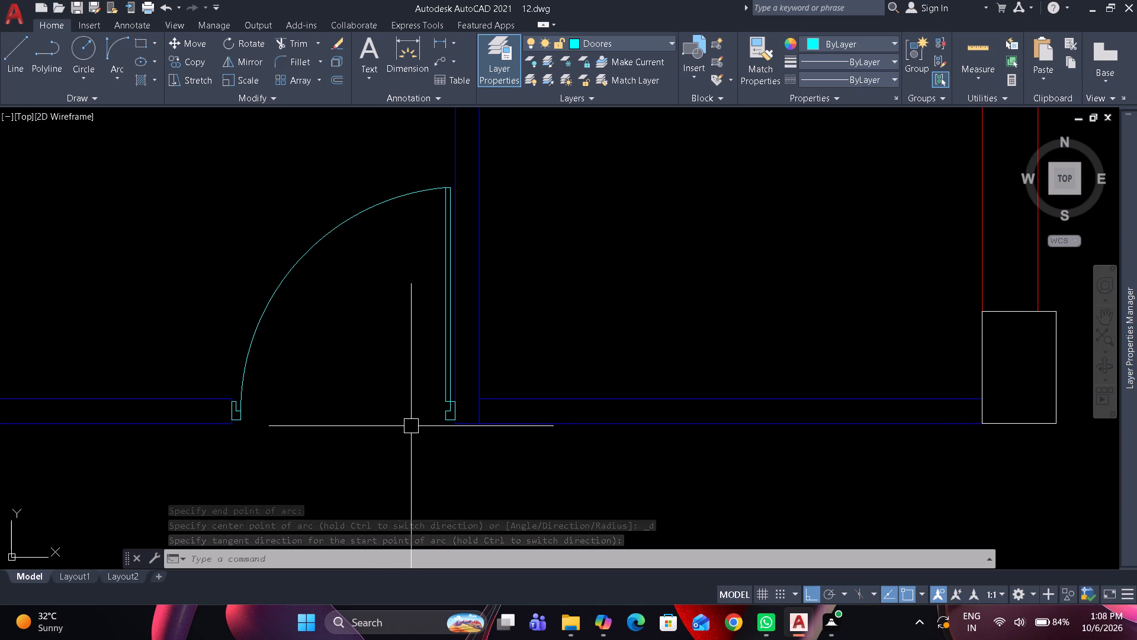
# Copy the door panel, swing arc and hinge-side frame from the dividing wall's lower corner to the right-hand column's lower inner corner.
pyautogui.click(444, 421)
pyautogui.click(442, 373)
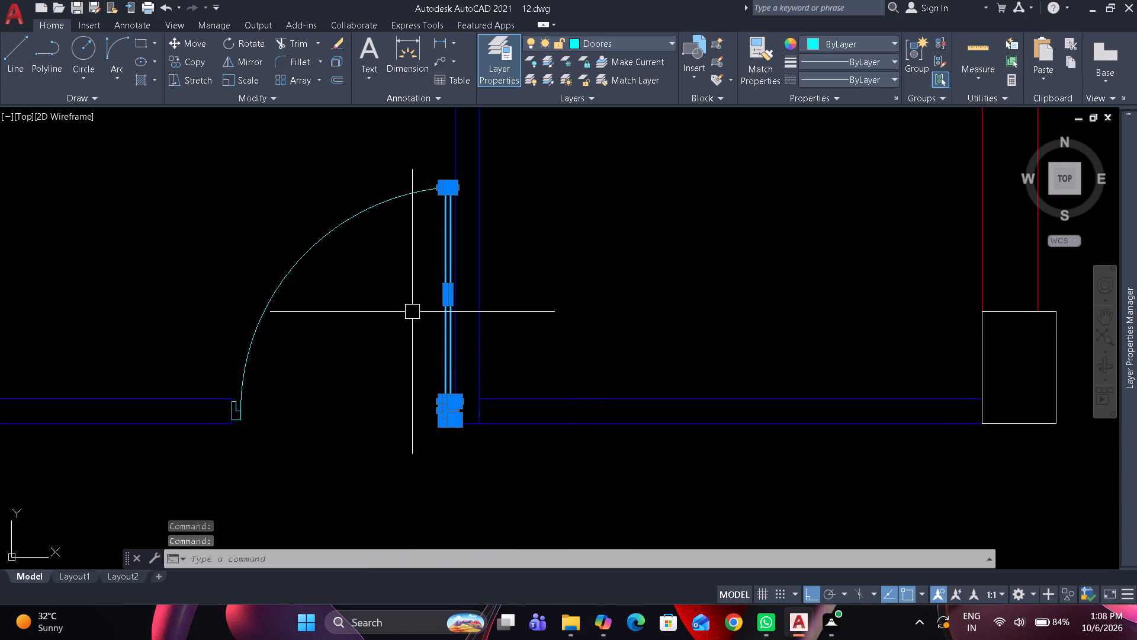
pyautogui.click(388, 210)
pyautogui.press('c')
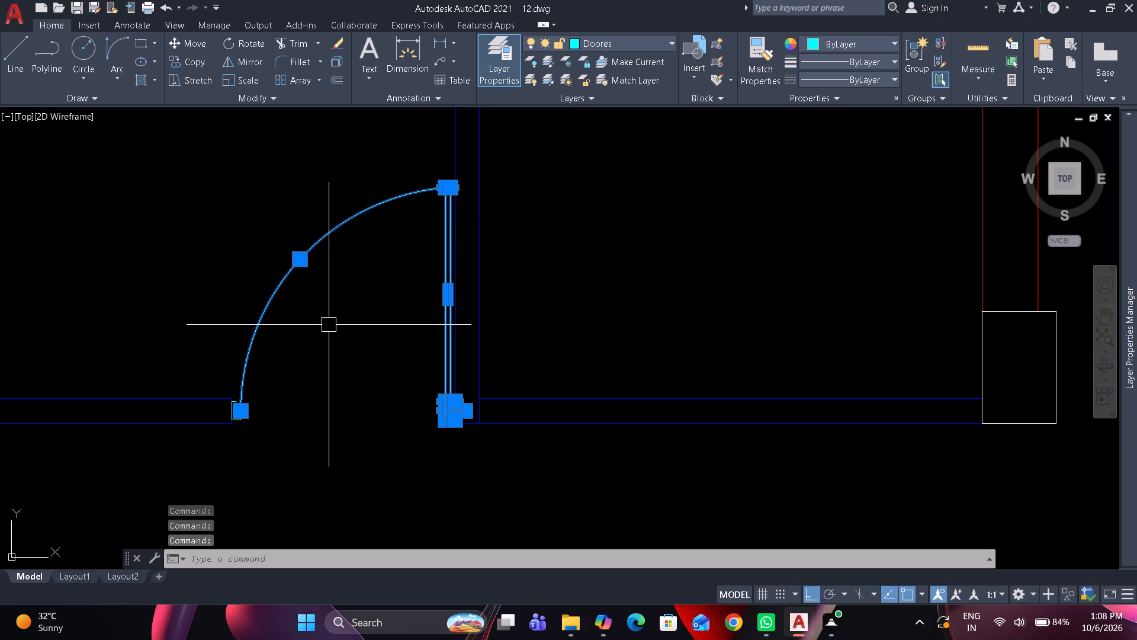
pyautogui.write('o')
pyautogui.press('space')
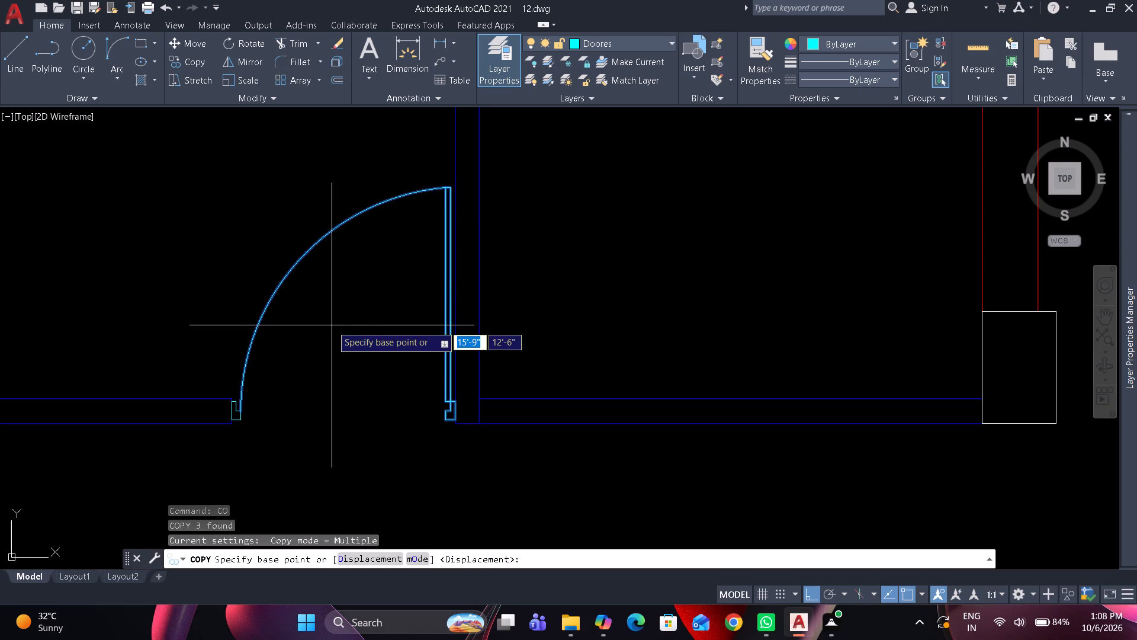
pyautogui.scroll(2, 496, 471)
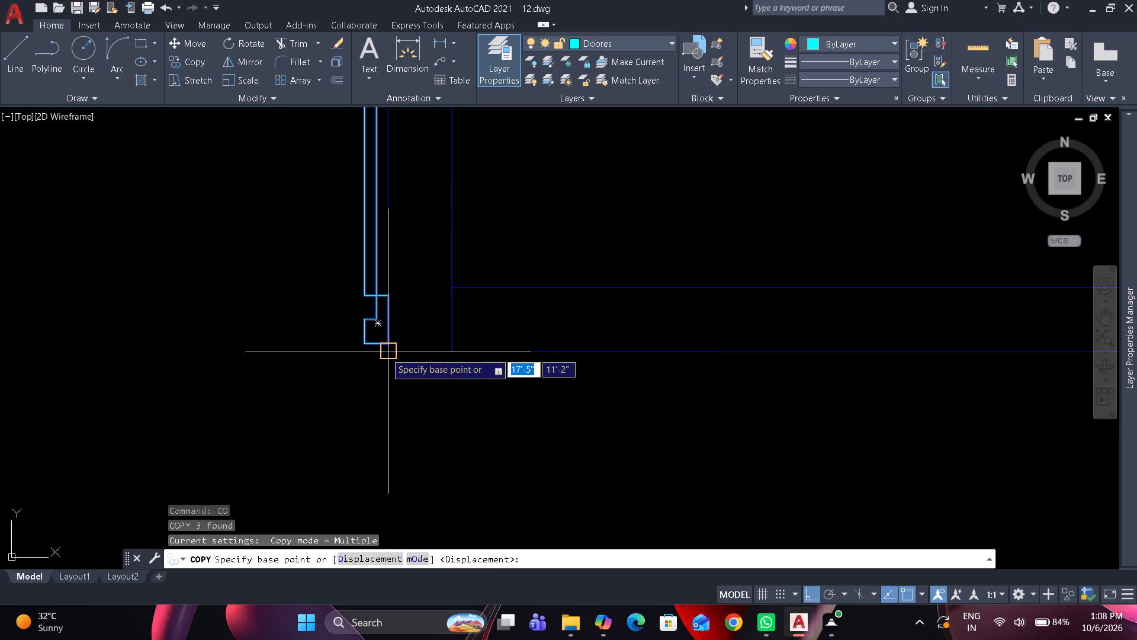
pyautogui.click(386, 353)
pyautogui.scroll(-2, 484, 387)
pyautogui.moveTo(532, 392); pyautogui.dragTo(130, 392, button='middle')
pyautogui.moveTo(841, 388); pyautogui.dragTo(242, 388, button='middle')
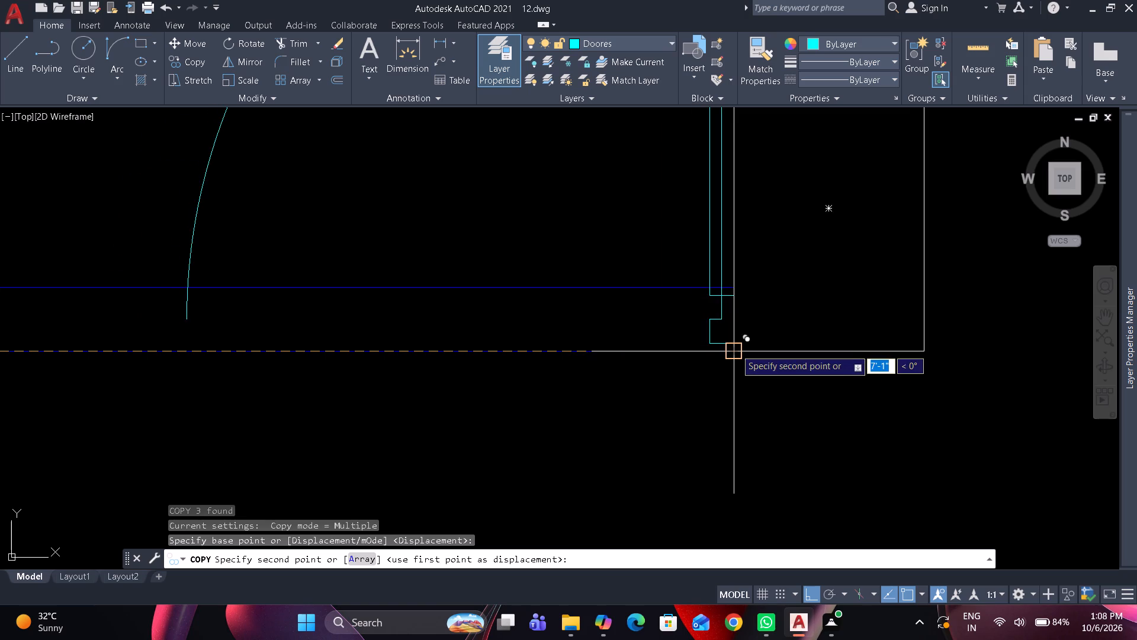
pyautogui.click(735, 349)
pyautogui.press('space')
pyautogui.scroll(-3, 476, 414)
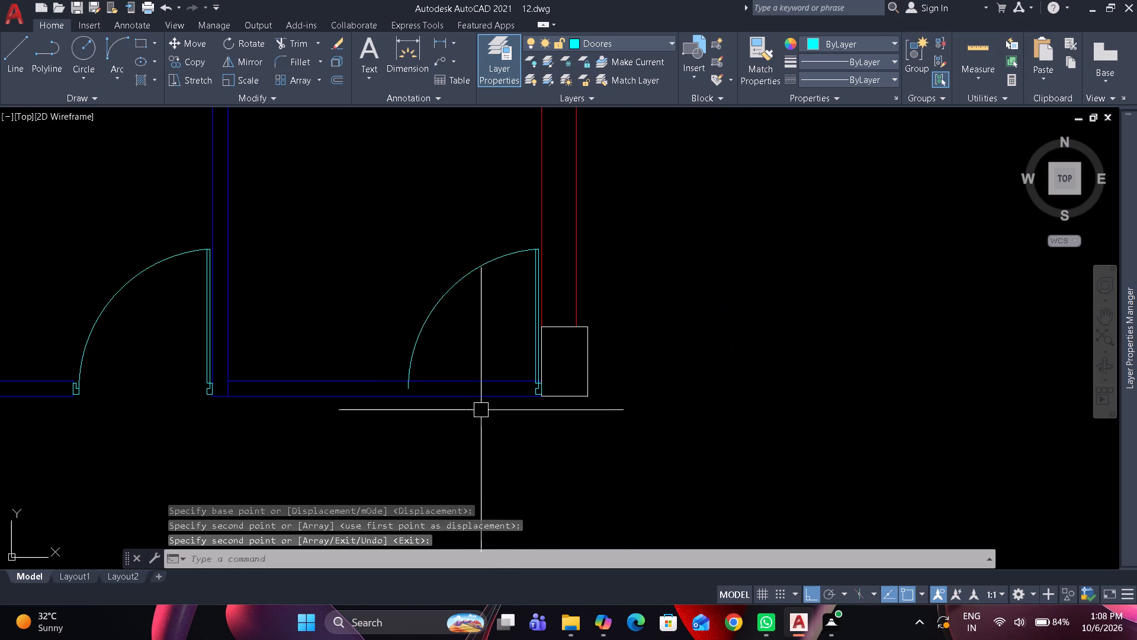
# Copy the first doorway's latch-side frame to the second door, using the same dividing-wall and column corners as reference points.
pyautogui.scroll(4, 77, 385)
pyautogui.moveTo(81, 431); pyautogui.dragTo(75, 446)
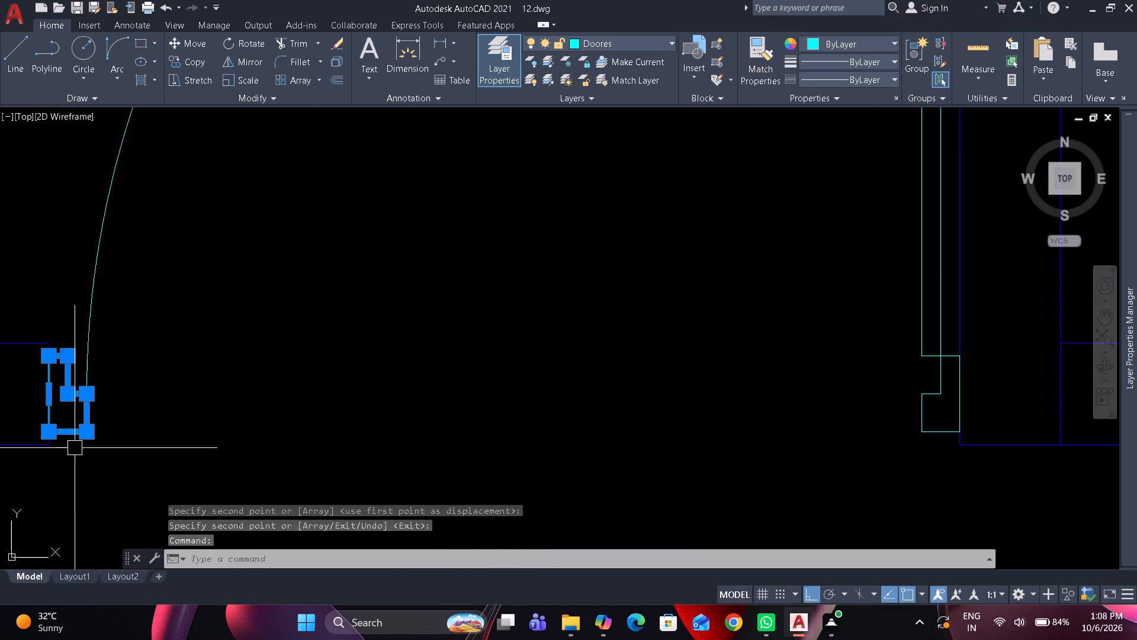
pyautogui.press('space')
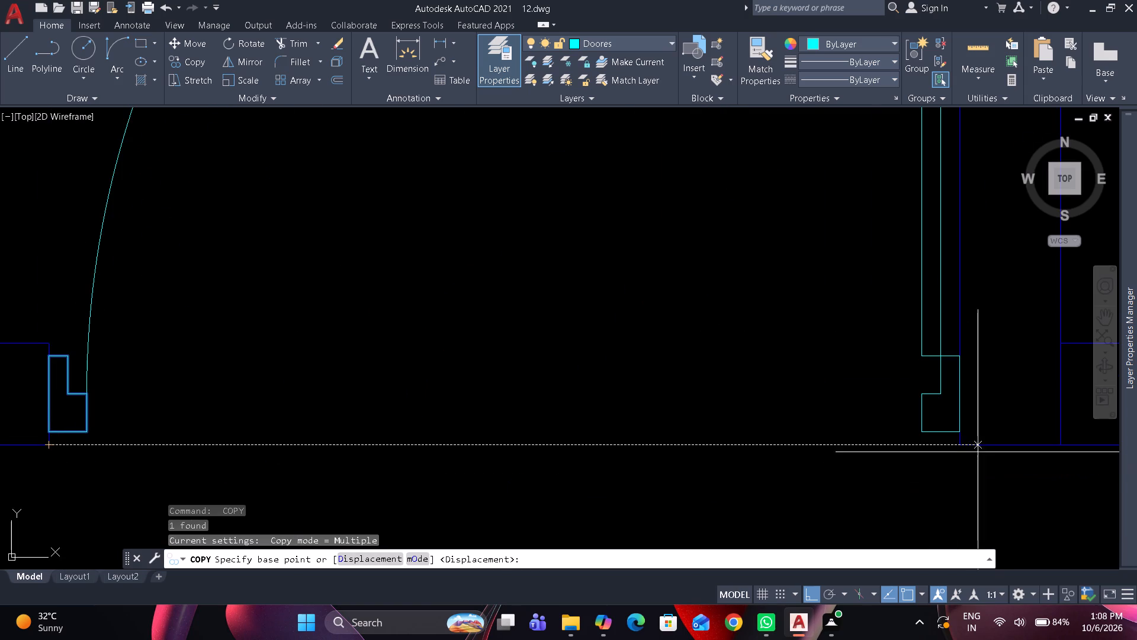
pyautogui.click(963, 444)
pyautogui.scroll(-4, 962, 444)
pyautogui.moveTo(945, 444); pyautogui.dragTo(125, 412, button='middle')
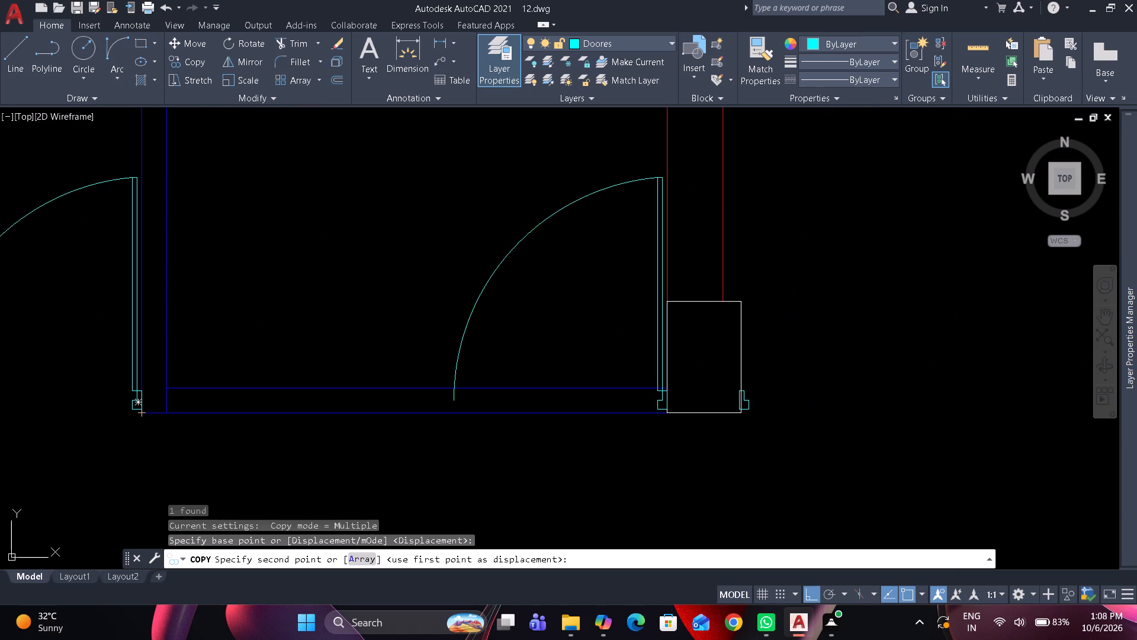
pyautogui.scroll(3, 641, 447)
pyautogui.click(733, 309)
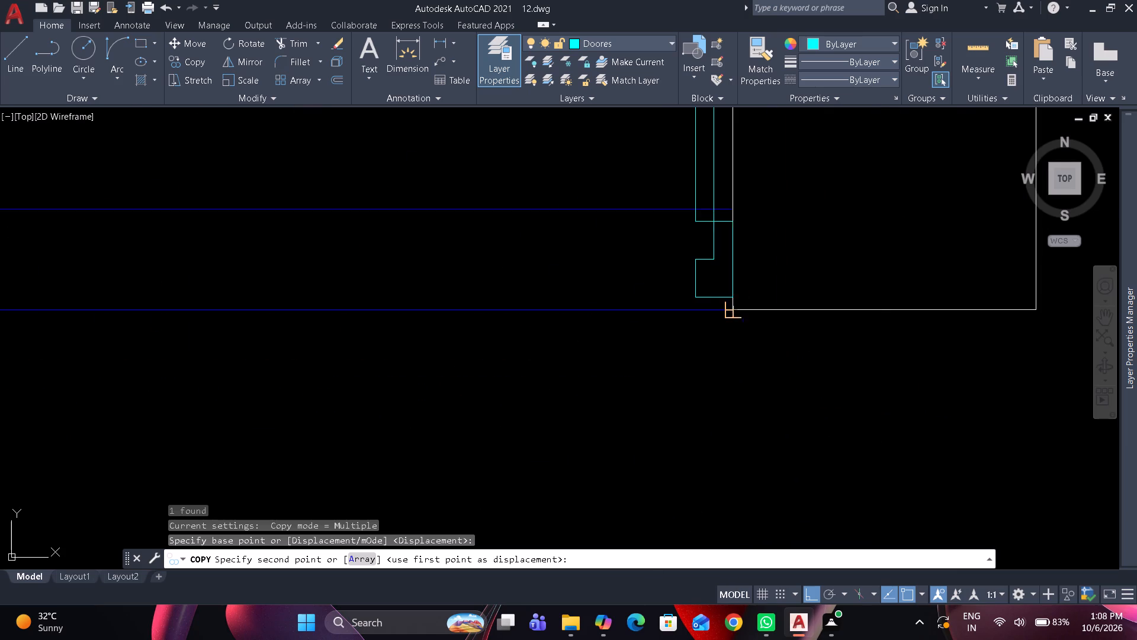
pyautogui.scroll(-2, 725, 351)
pyautogui.press('space')
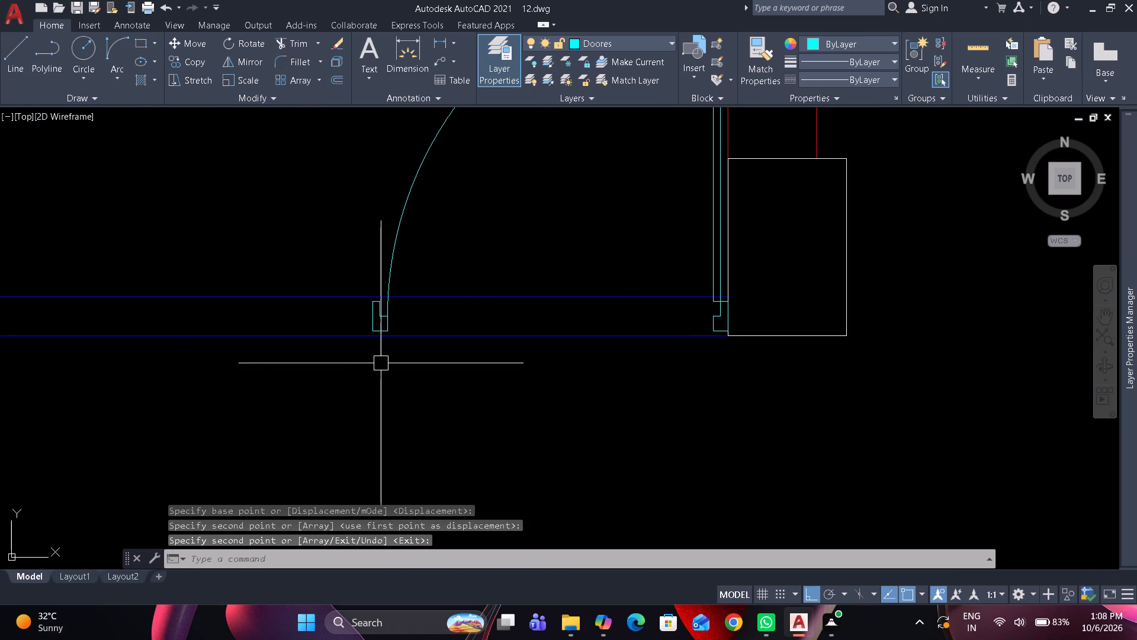
# Copy the short wall-end line at the first doorway to the second doorway, using the same dividing-wall and column corners.
pyautogui.scroll(-1, 307, 337)
pyautogui.moveTo(317, 337); pyautogui.dragTo(722, 319, button='middle')
pyautogui.scroll(3, 153, 277)
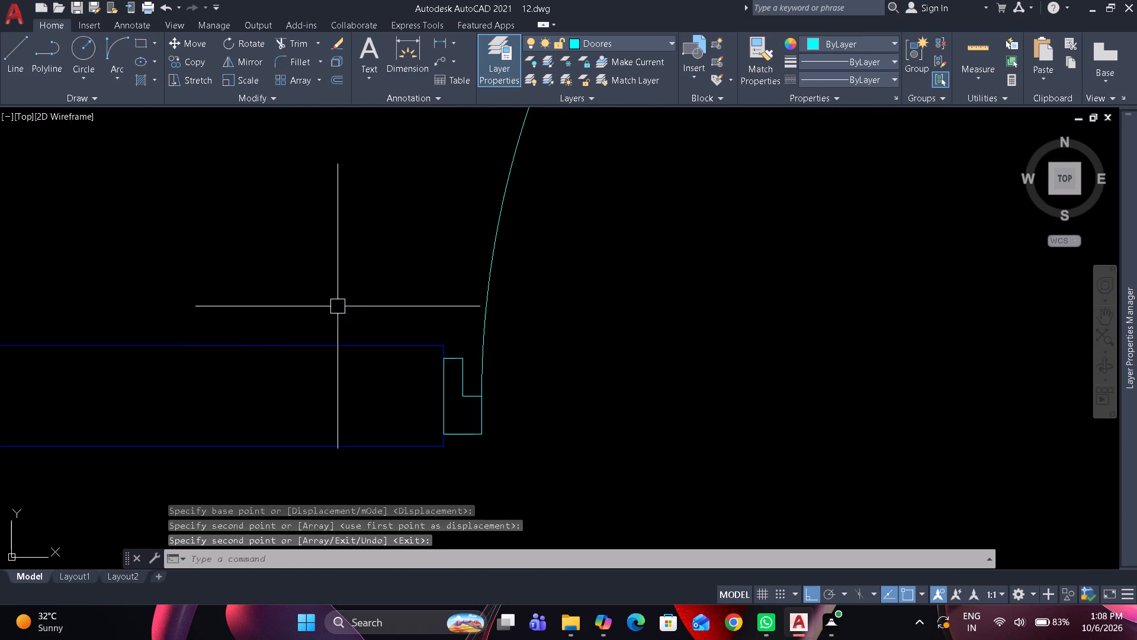
pyautogui.moveTo(359, 306); pyautogui.dragTo(362, 316)
pyautogui.click(473, 488)
pyautogui.scroll(-1, 734, 348)
pyautogui.moveTo(442, 347); pyautogui.dragTo(47, 348, button='middle')
pyautogui.press('space')
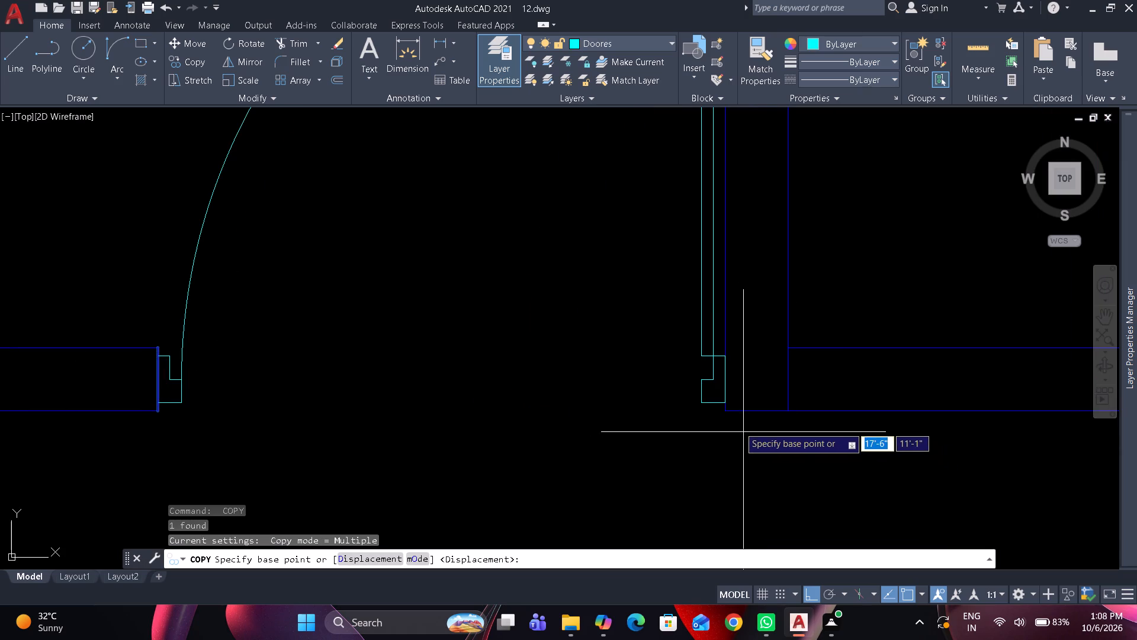
pyautogui.moveTo(728, 417); pyautogui.dragTo(734, 417)
pyautogui.scroll(-3, 786, 419)
pyautogui.moveTo(787, 419); pyautogui.dragTo(444, 424, button='middle')
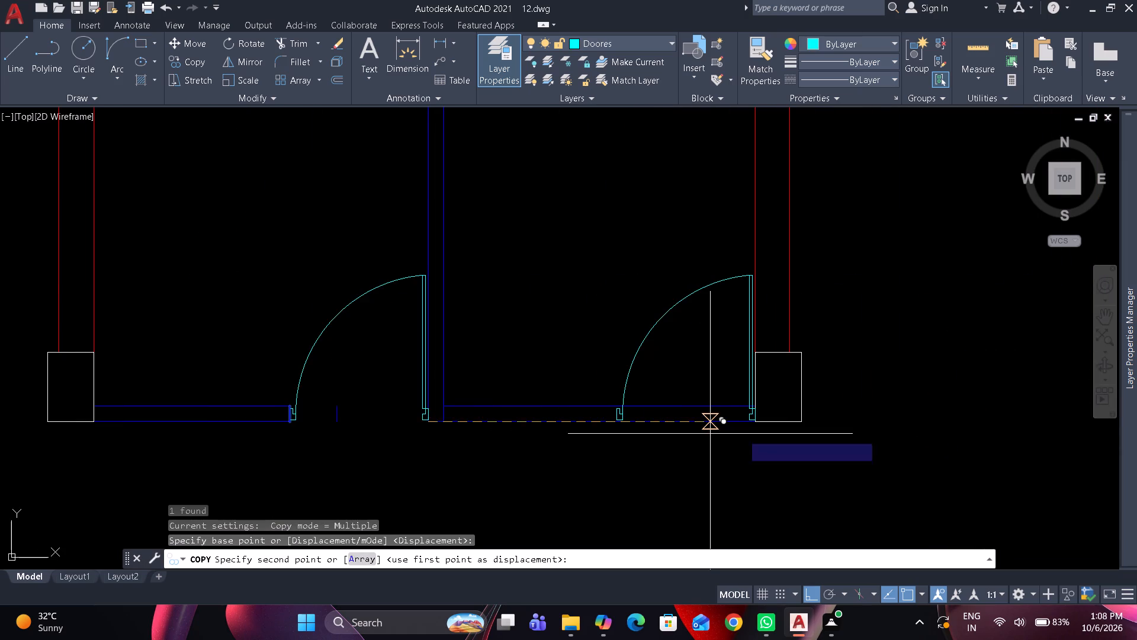
pyautogui.scroll(3, 779, 431)
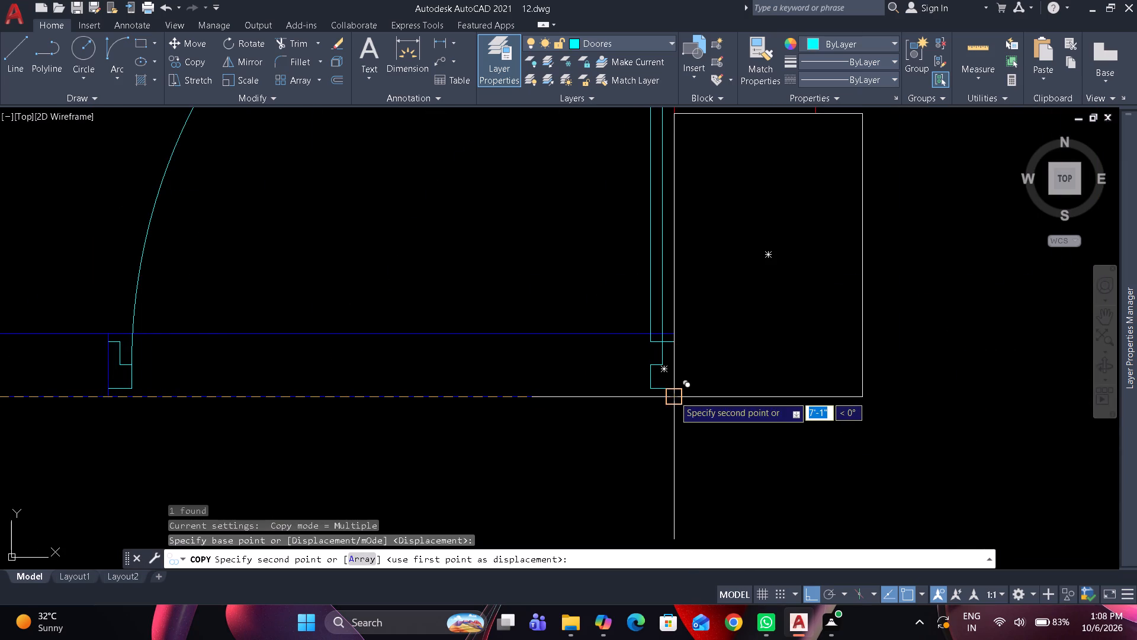
pyautogui.click(674, 396)
pyautogui.press('space')
# Trim the two bottom wall lines across the second doorway, including the leftover pieces at the swing arc and door panel.
pyautogui.write('tr')
pyautogui.press('space')
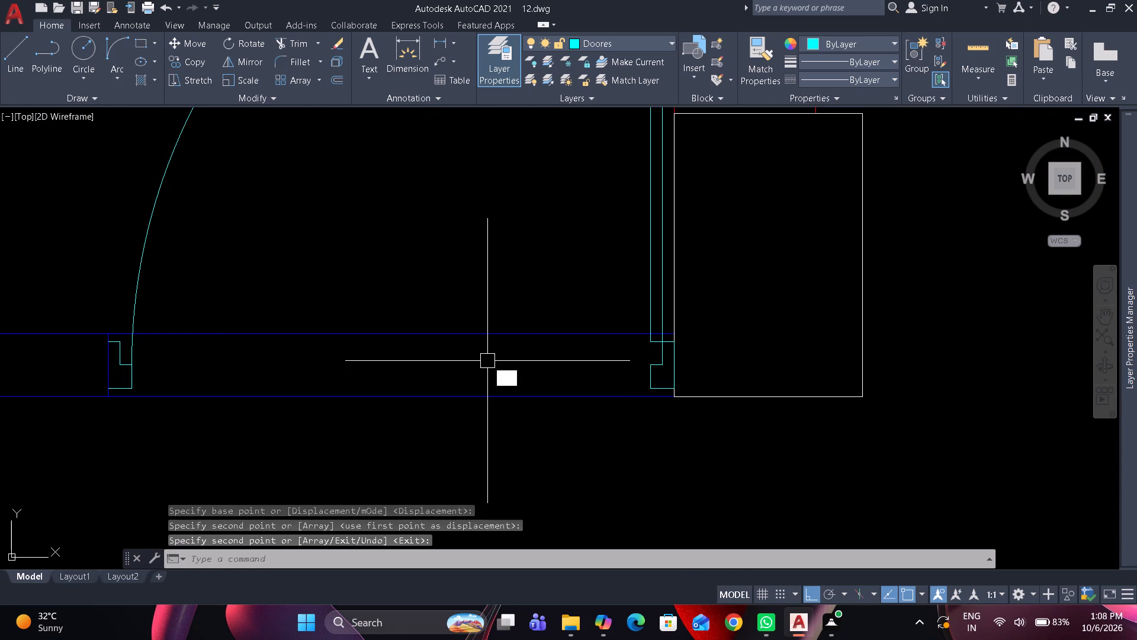
pyautogui.click(458, 293)
pyautogui.click(438, 434)
pyautogui.scroll(1, 129, 332)
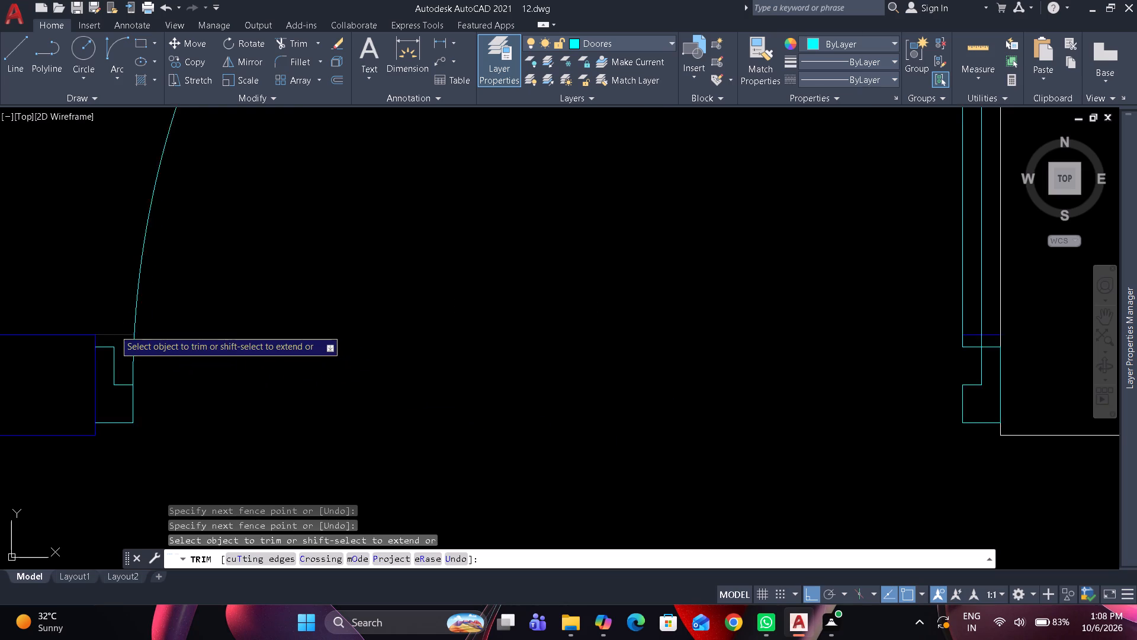
pyautogui.scroll(1, 114, 329)
pyautogui.click(113, 340)
pyautogui.scroll(-3, 372, 257)
pyautogui.scroll(5, 638, 281)
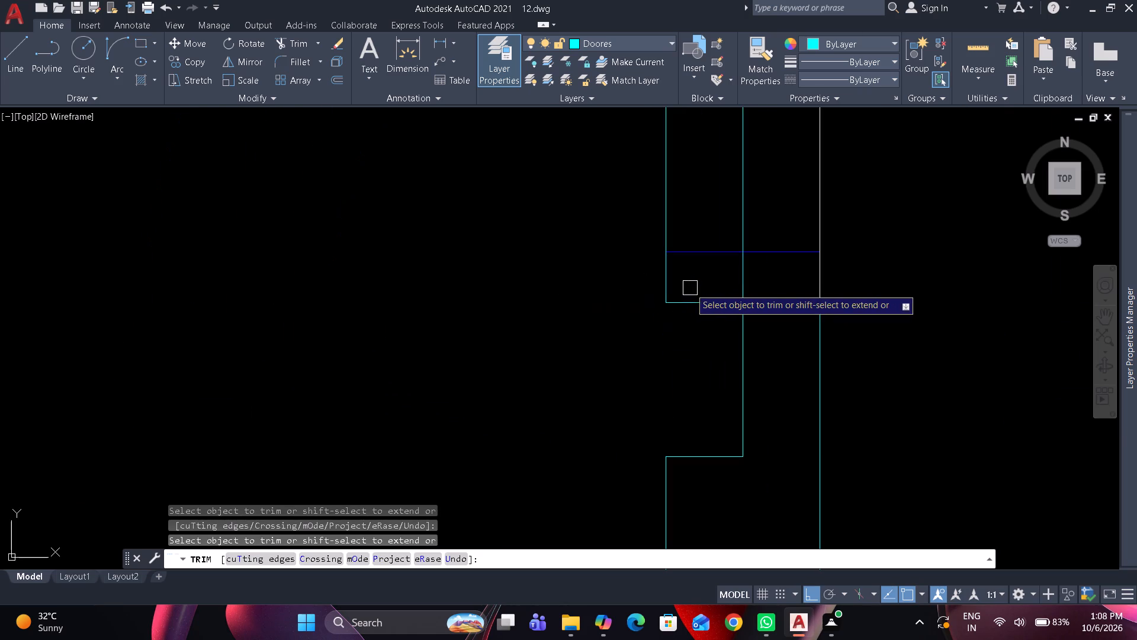
pyautogui.moveTo(711, 250); pyautogui.dragTo(718, 249)
pyautogui.click(781, 254)
pyautogui.press('space')
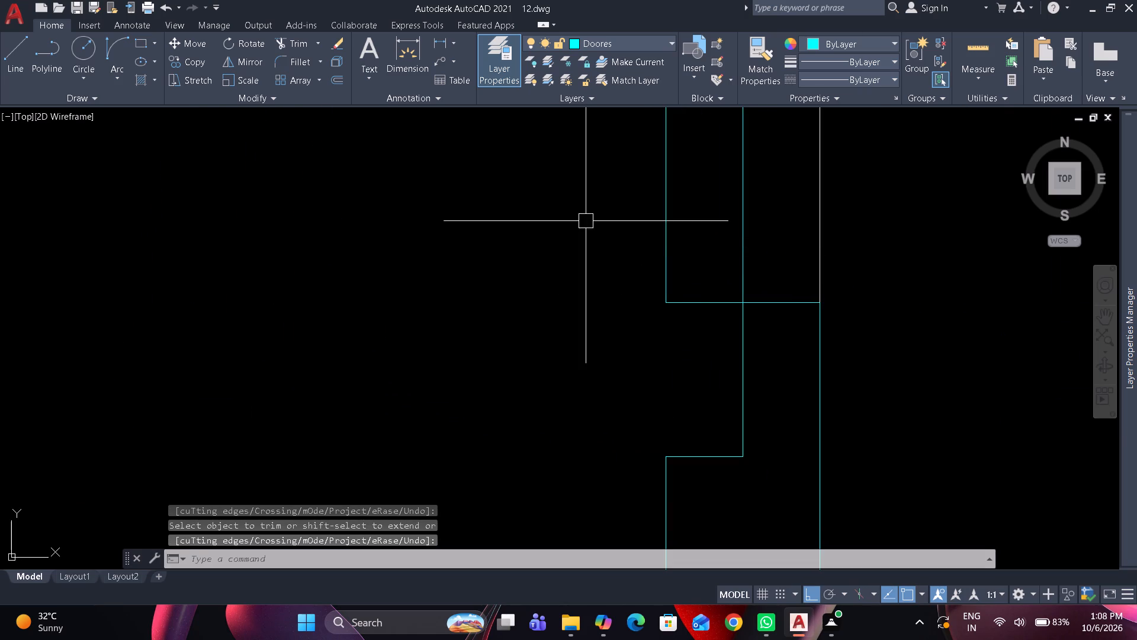
# Copy the lower-left column straight up to the empty space above the plan's upper-left corner.
pyautogui.scroll(-6, 576, 217)
pyautogui.scroll(-3, 540, 257)
pyautogui.moveTo(537, 259); pyautogui.dragTo(543, 265, button='middle')
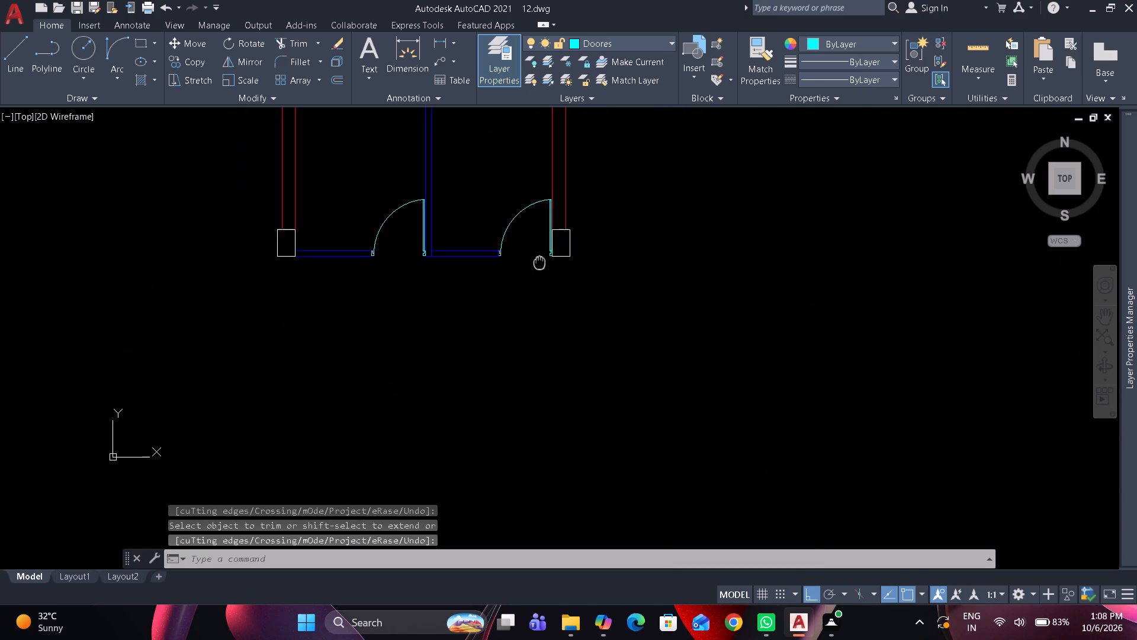
pyautogui.moveTo(543, 265); pyautogui.dragTo(648, 431, button='middle')
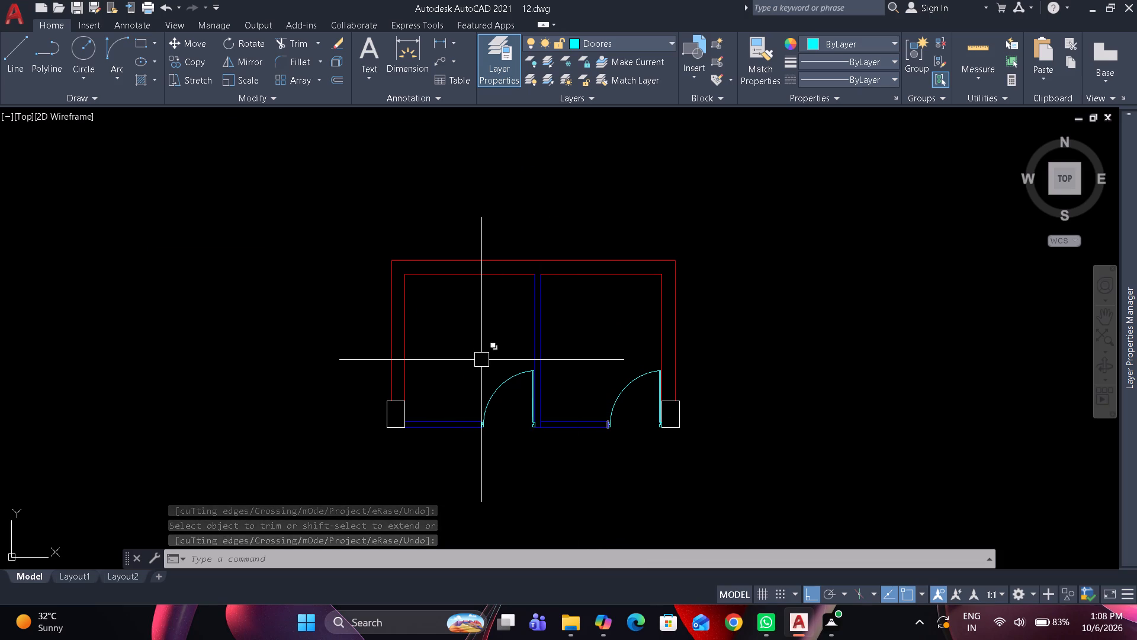
pyautogui.scroll(1, 356, 357)
pyautogui.moveTo(400, 443); pyautogui.dragTo(394, 439)
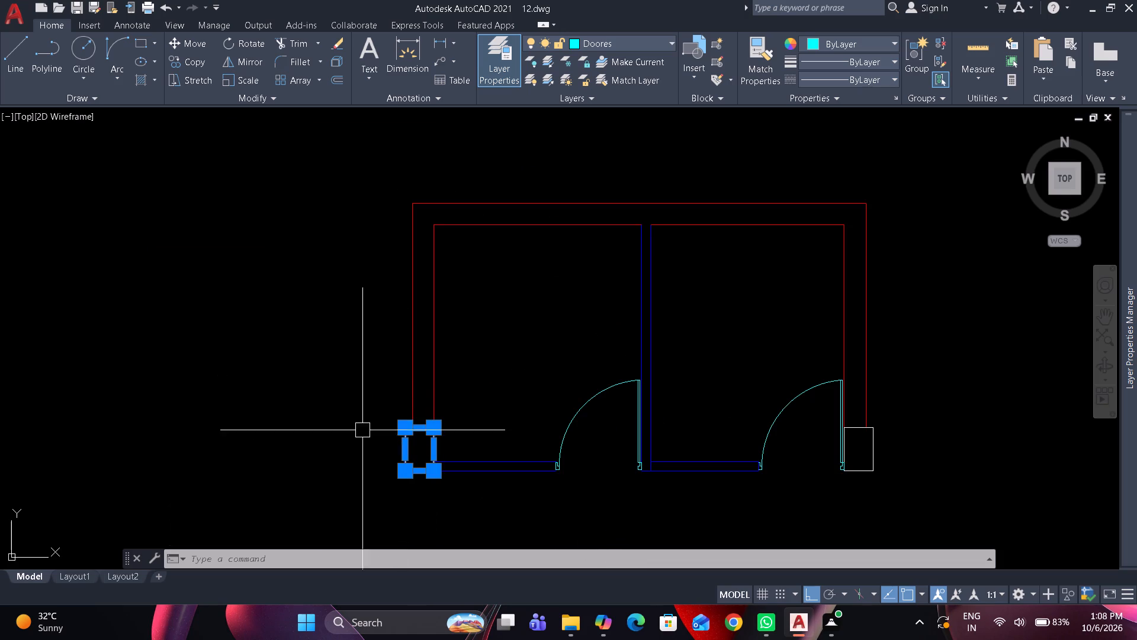
pyautogui.press('c')
pyautogui.press('o')
pyautogui.press('space')
pyautogui.moveTo(331, 439); pyautogui.dragTo(329, 399)
pyautogui.scroll(-2, 318, 302)
pyautogui.moveTo(318, 302); pyautogui.dragTo(330, 367, button='middle')
pyautogui.click(336, 237)
pyautogui.press('space')
# Rotate the copied column 270° about its centre so that it lies horizontally.
pyautogui.click(412, 234)
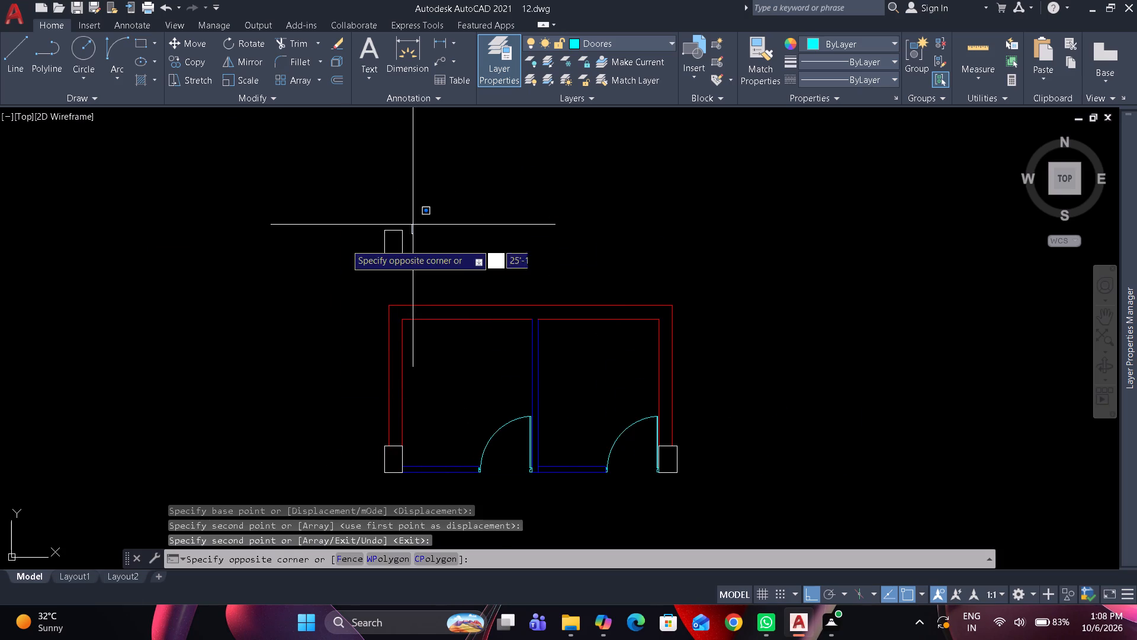
pyautogui.click(341, 244)
pyautogui.write('ro')
pyautogui.press('space')
pyautogui.scroll(2, 371, 254)
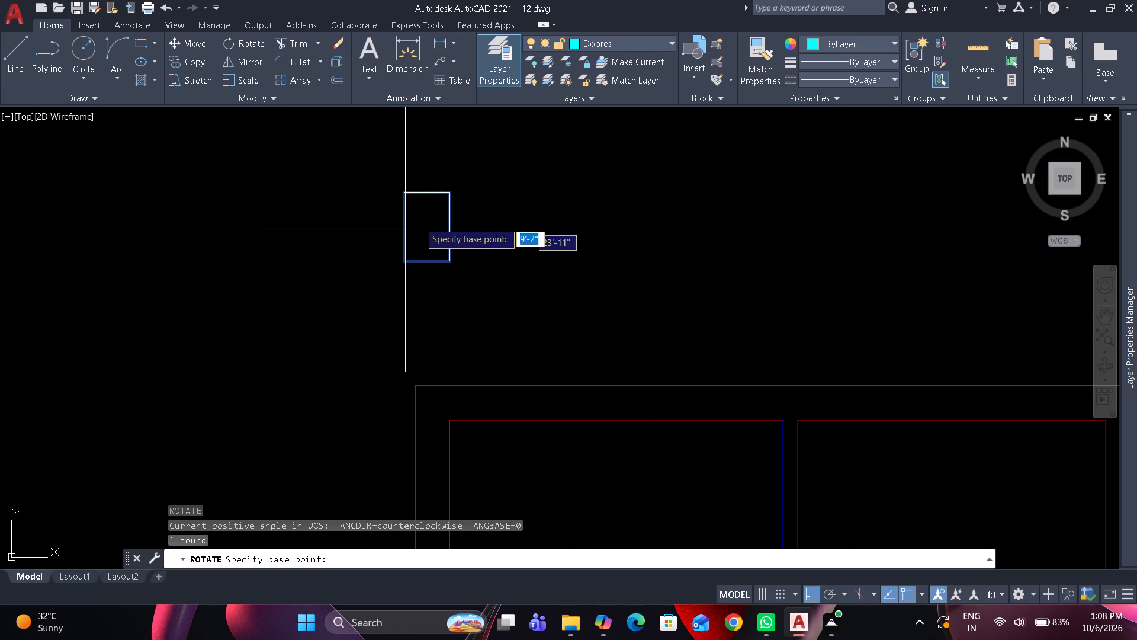
pyautogui.moveTo(425, 223); pyautogui.dragTo(421, 233)
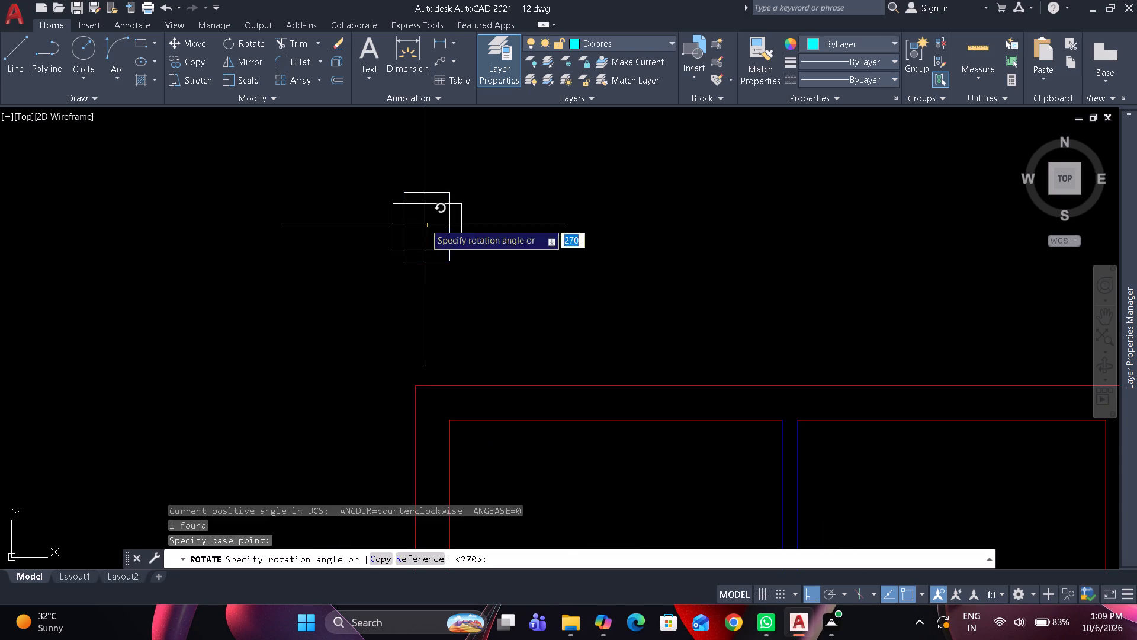
pyautogui.click(372, 314)
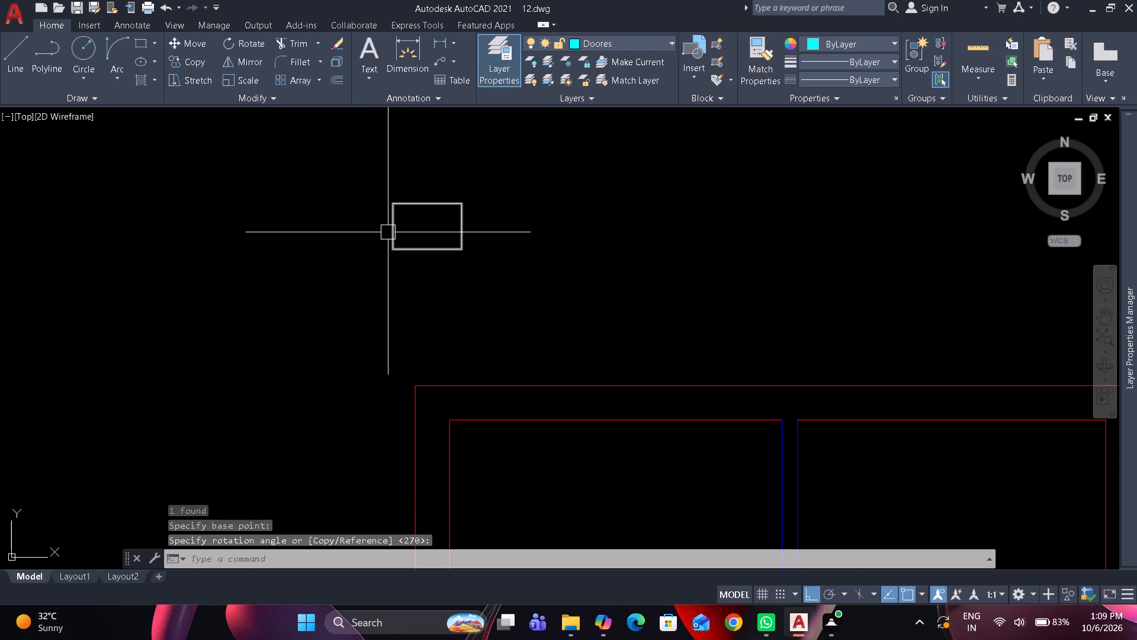
# Move the rotated column onto the upper-left wall corner, flush with the outer side face and the top wall's inner line.
pyautogui.click(388, 232)
pyautogui.press('m')
pyautogui.press('space')
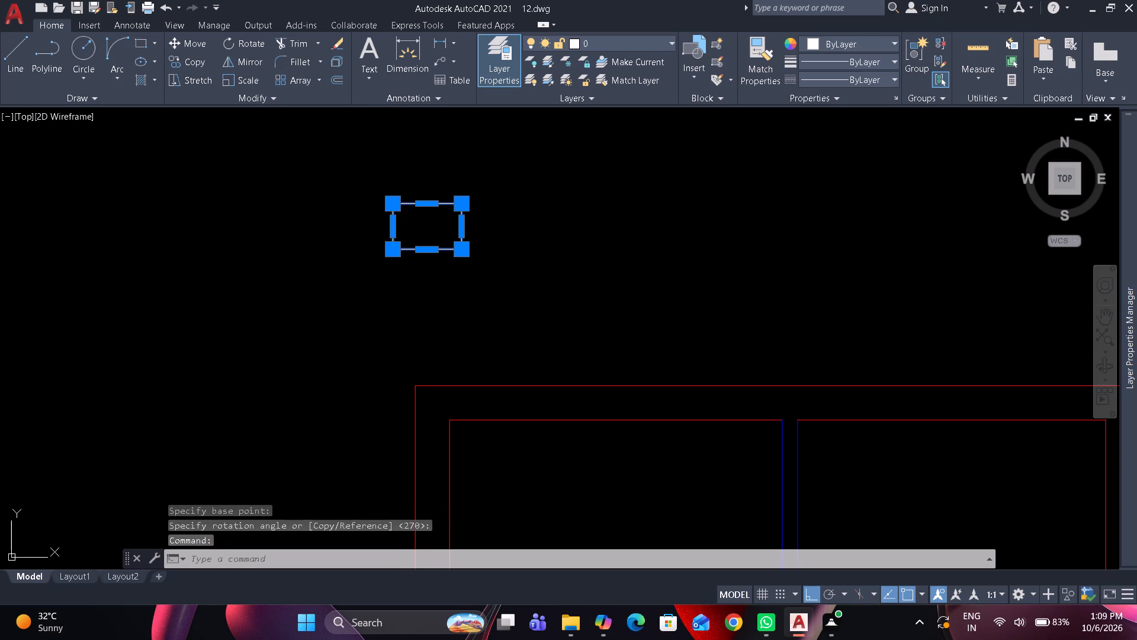
pyautogui.click(391, 251)
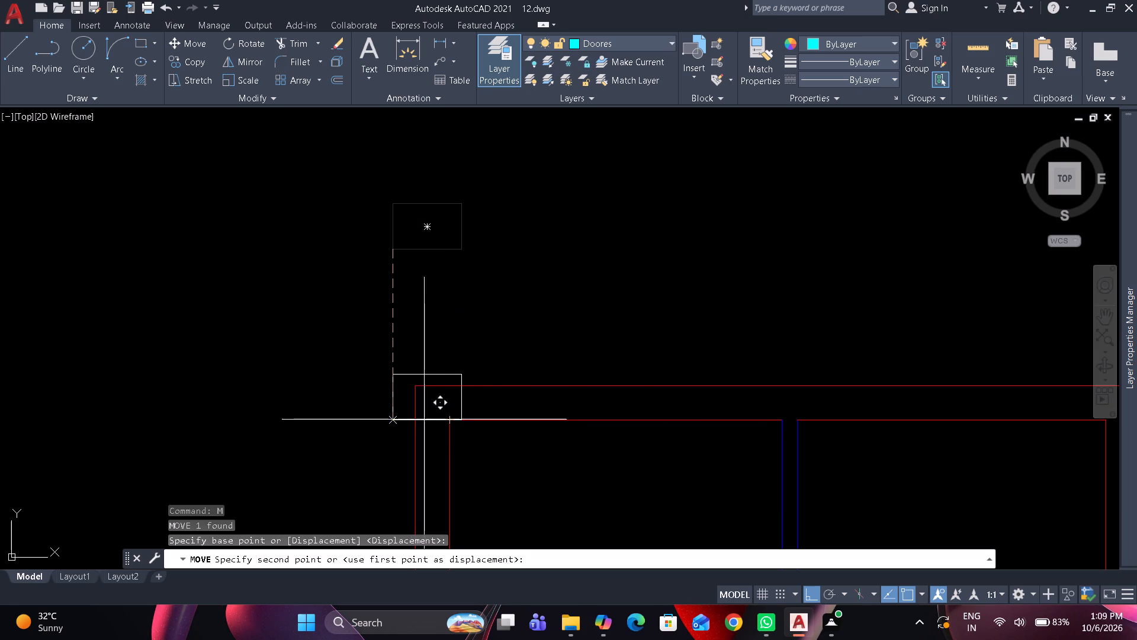
pyautogui.click(442, 420)
pyautogui.click(442, 407)
pyautogui.click(448, 405)
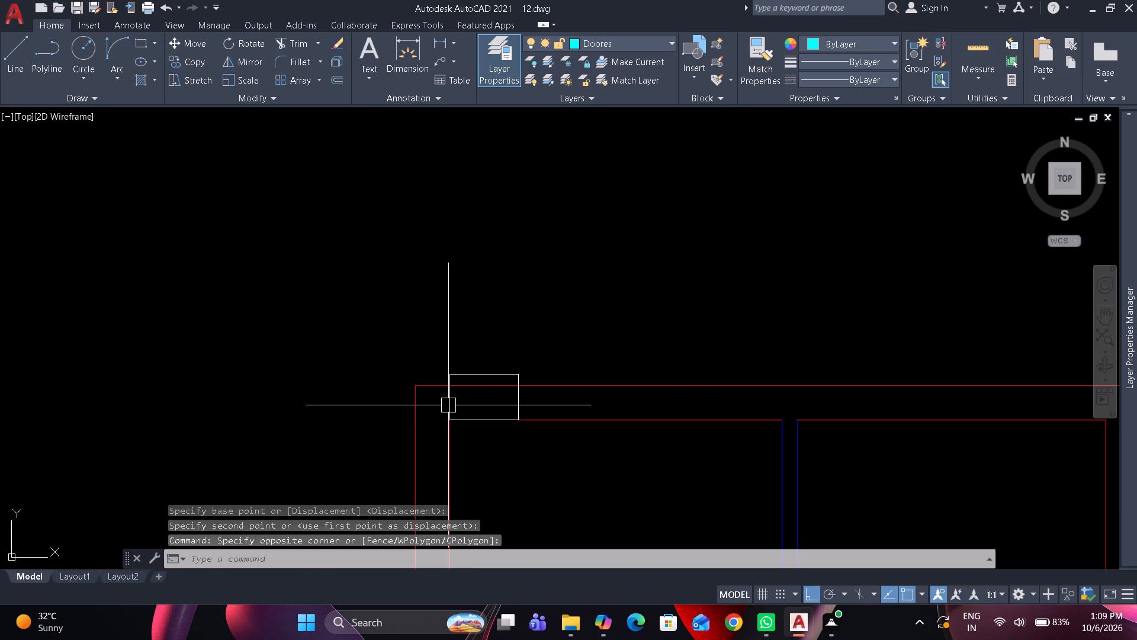
pyautogui.click(449, 400)
pyautogui.press('space')
pyautogui.click(449, 386)
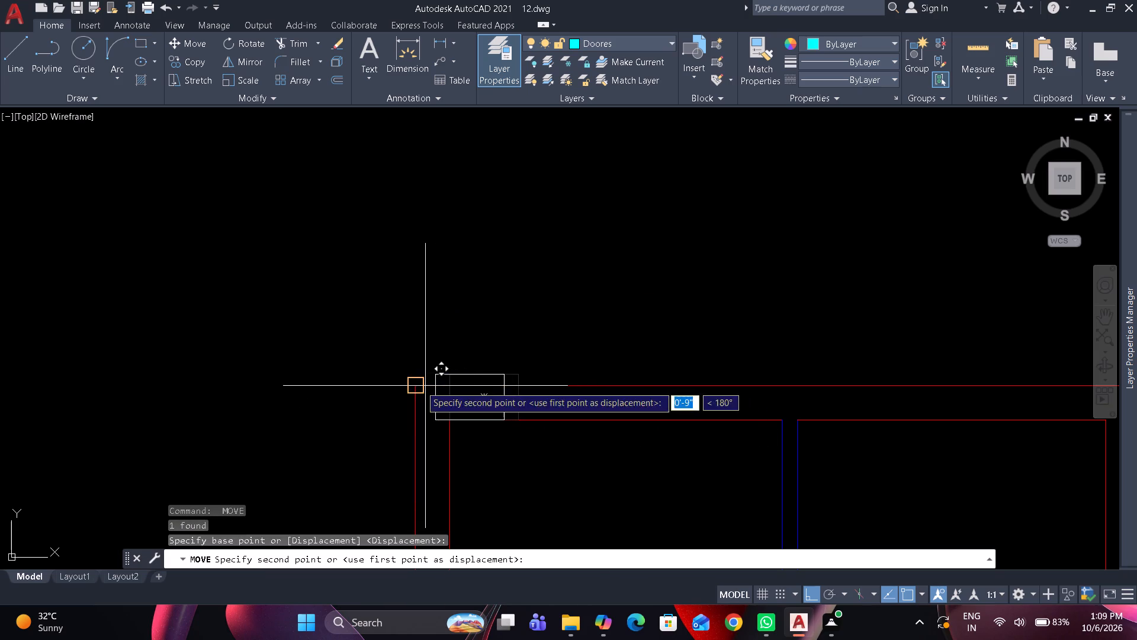
pyautogui.click(414, 387)
# Trim the outer wall lines that run inside the upper-left column.
pyautogui.press('t')
pyautogui.press('r')
pyautogui.press('space')
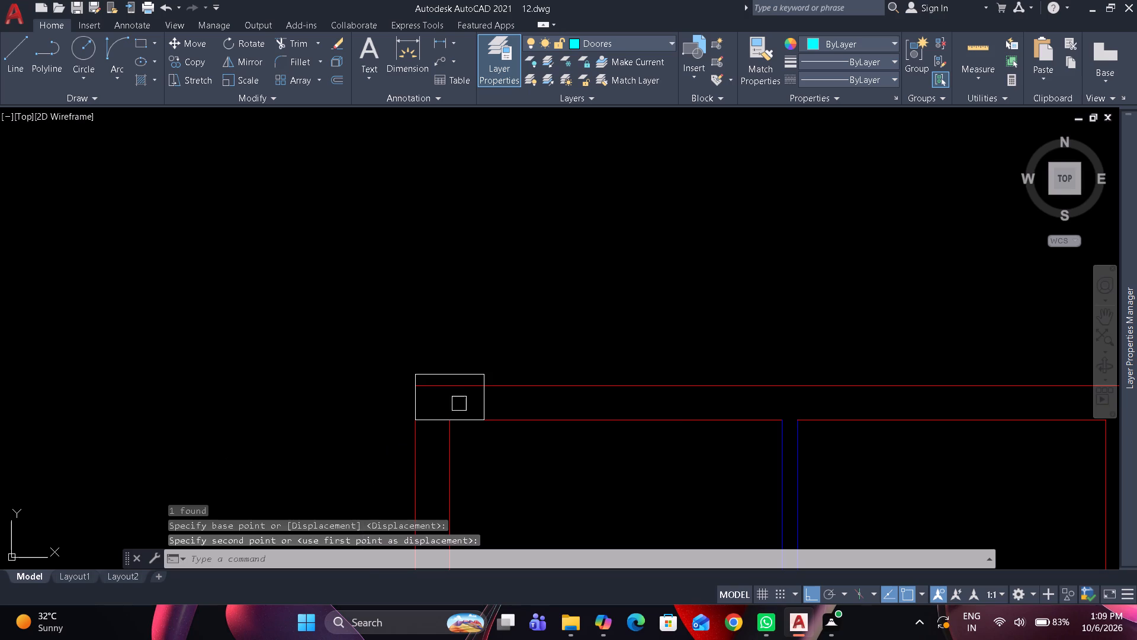
pyautogui.click(455, 386)
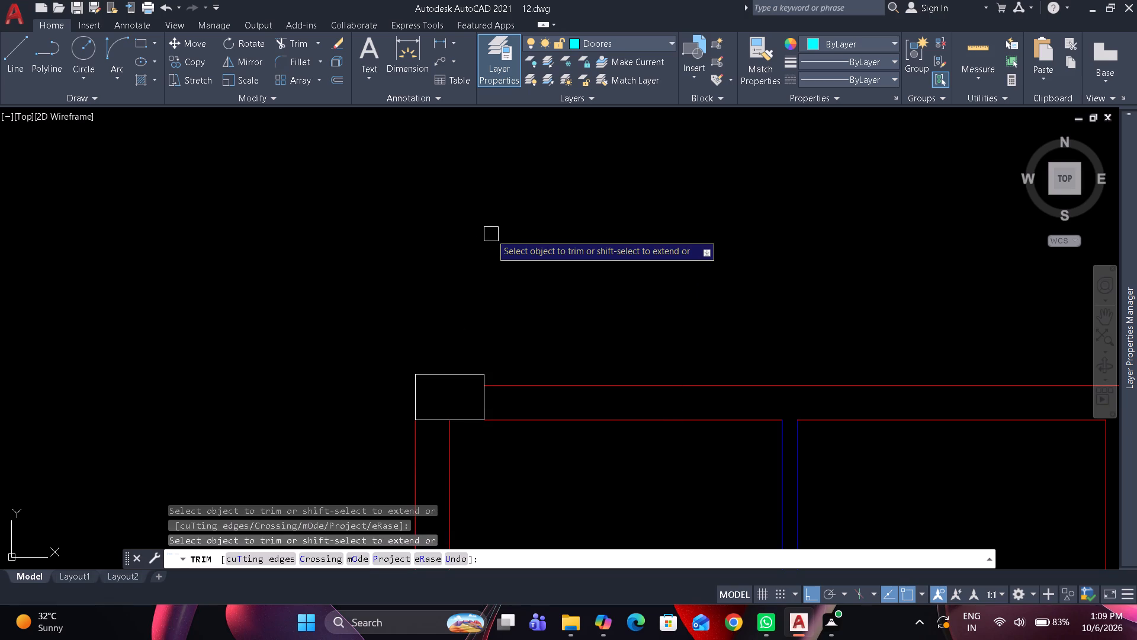
pyautogui.press('space')
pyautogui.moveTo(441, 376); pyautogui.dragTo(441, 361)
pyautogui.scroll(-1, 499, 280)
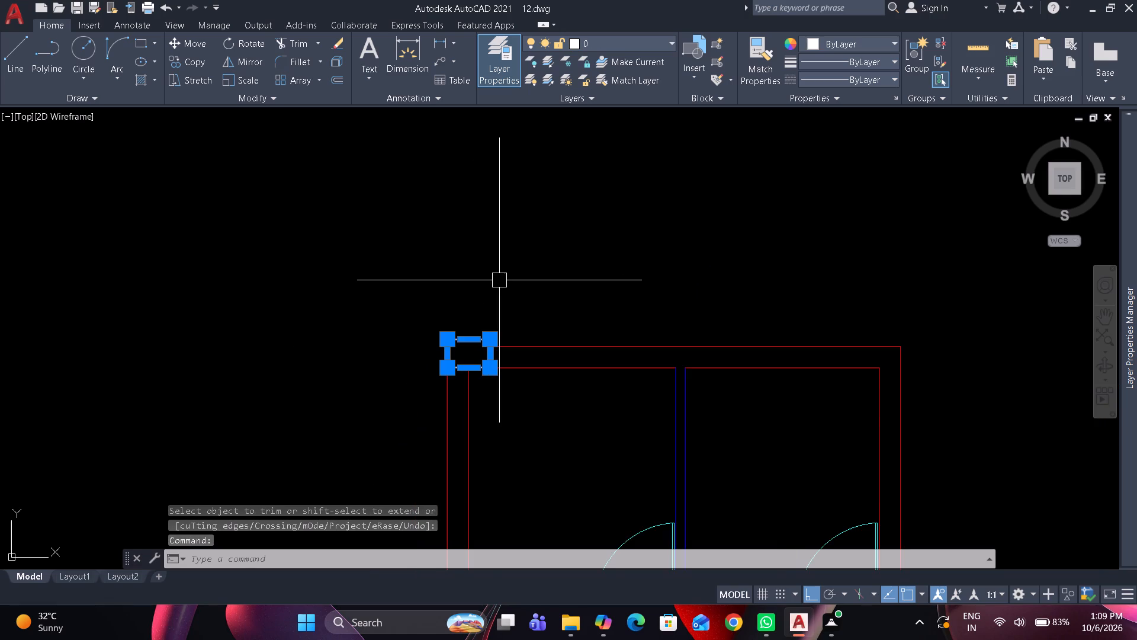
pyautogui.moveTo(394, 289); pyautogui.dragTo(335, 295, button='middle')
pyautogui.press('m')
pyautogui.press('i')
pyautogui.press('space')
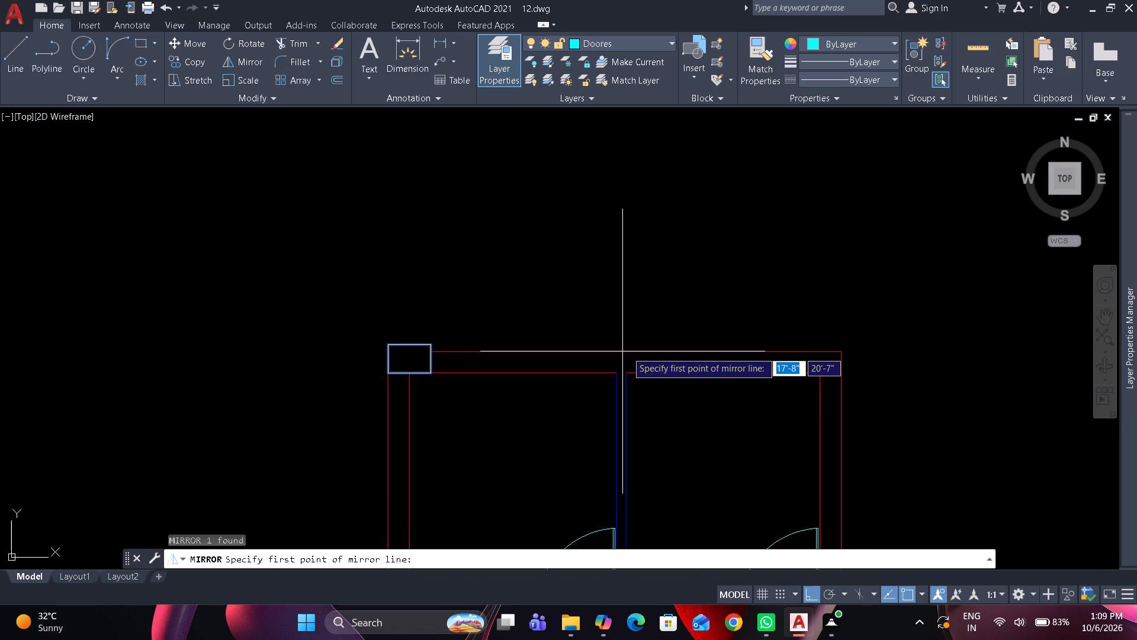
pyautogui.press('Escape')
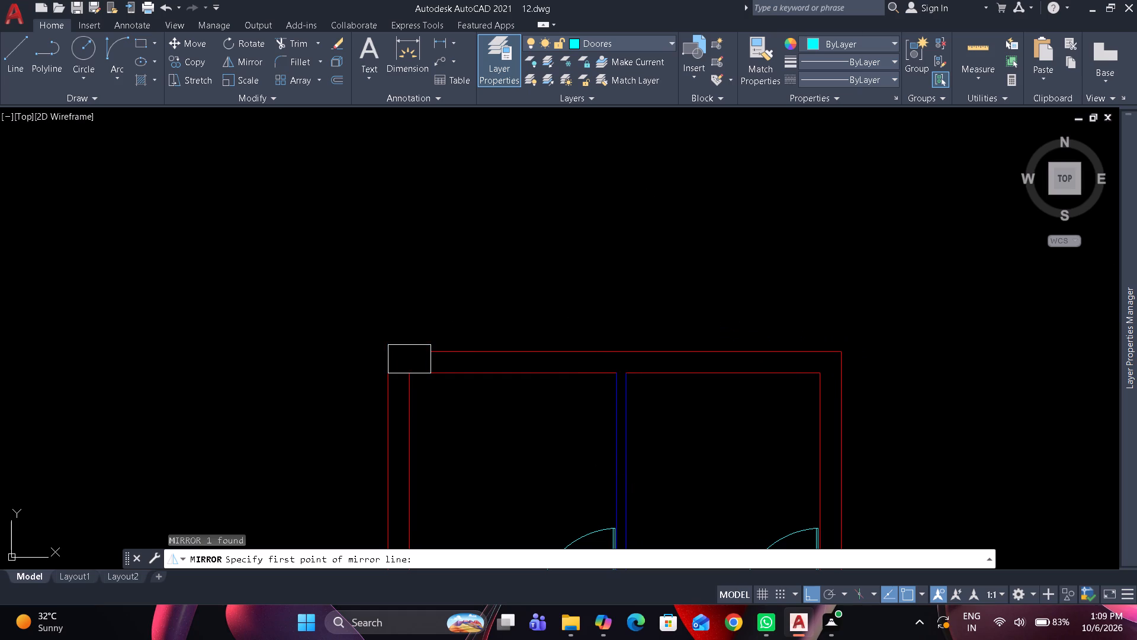
# Copy the upper-left column horizontally along the top wall to the upper-right corner, flush with the outer side face.
pyautogui.moveTo(393, 344); pyautogui.dragTo(395, 326)
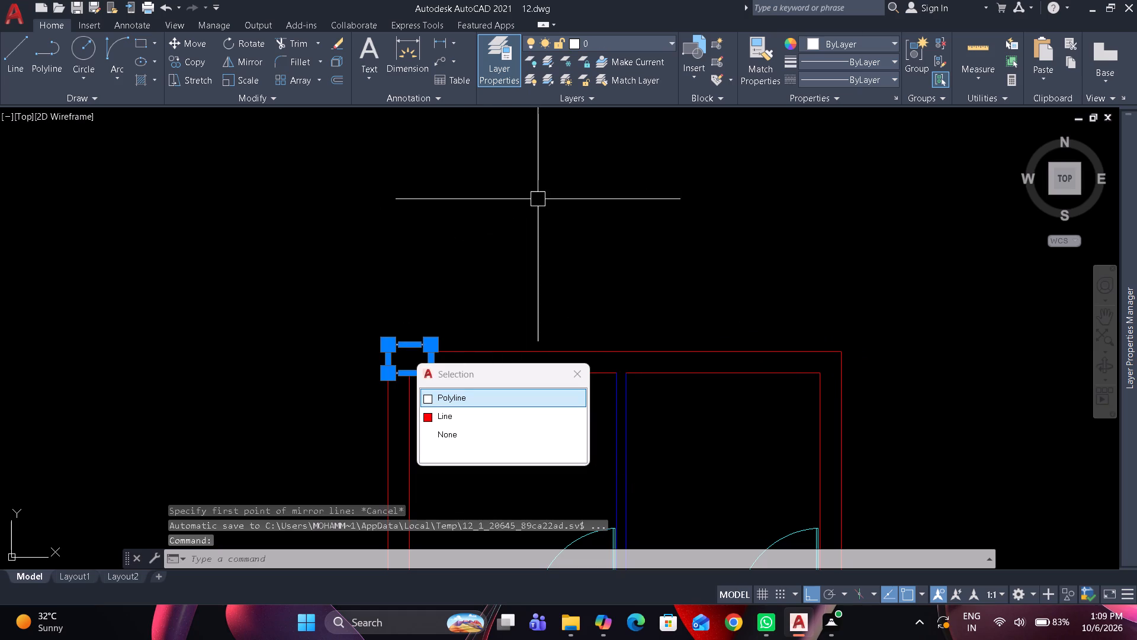
pyautogui.click(471, 399)
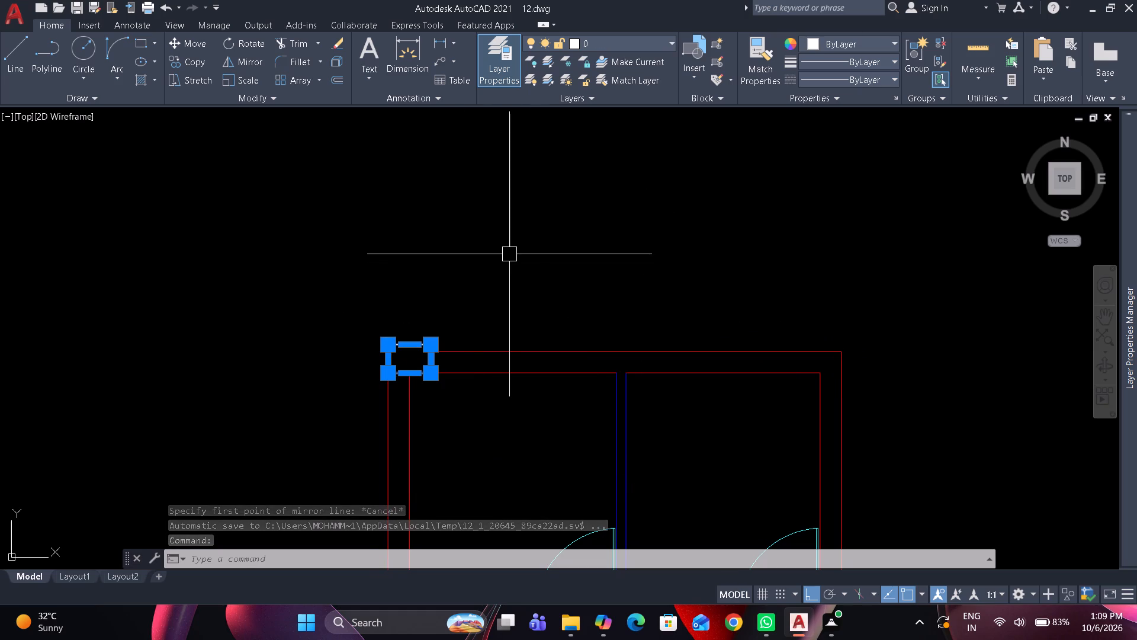
pyautogui.write('co')
pyautogui.press('space')
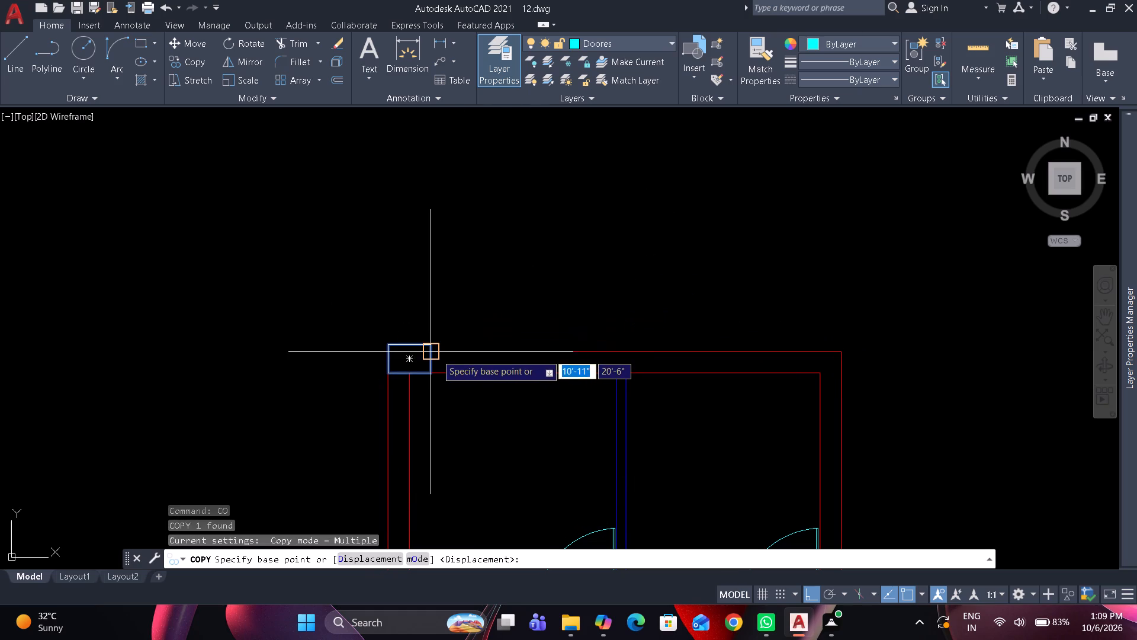
pyautogui.click(436, 354)
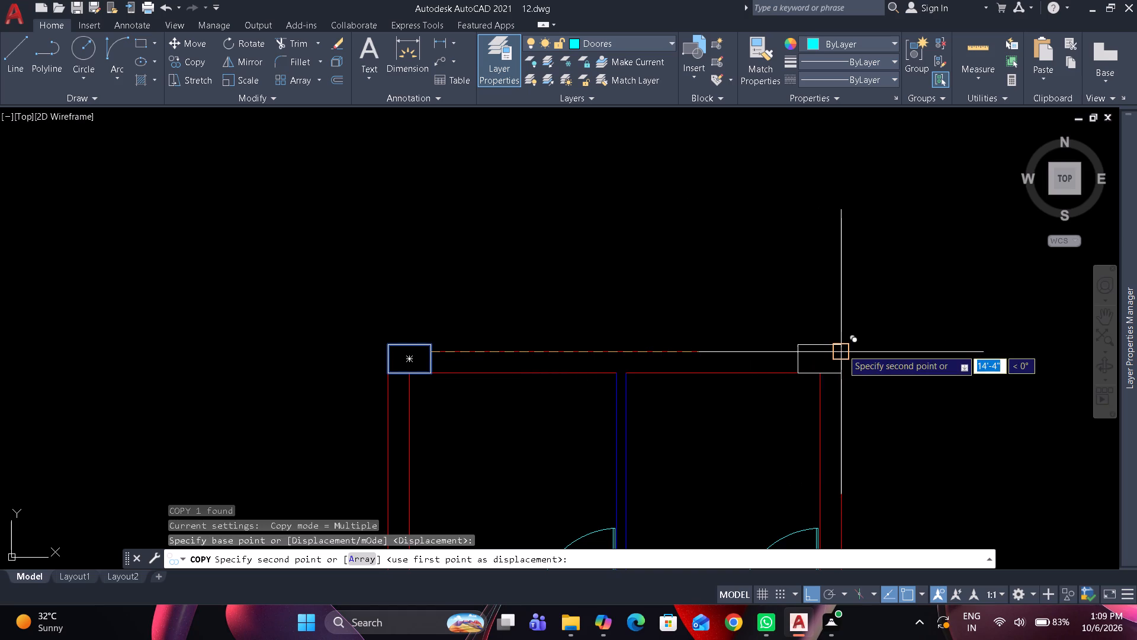
pyautogui.click(842, 349)
pyautogui.press('Escape')
# Trim the outer wall lines that run inside the upper-right column.
pyautogui.write('tr')
pyautogui.press('space')
pyautogui.scroll(3, 826, 366)
pyautogui.click(831, 315)
pyautogui.scroll(-6, 805, 325)
pyautogui.press('space')
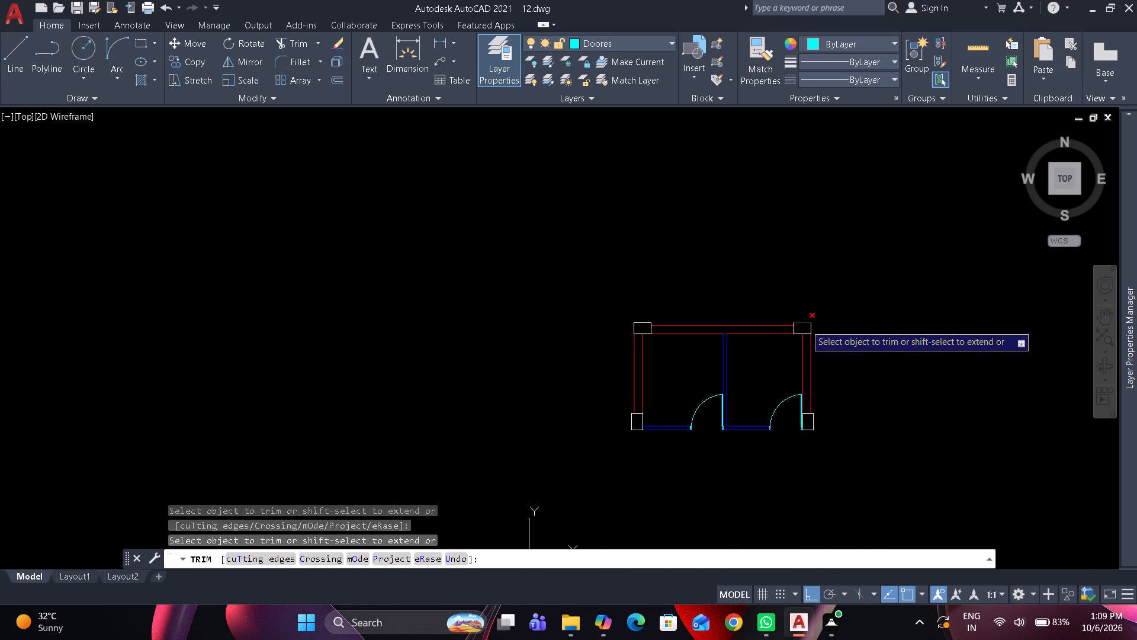
# Join the two inner-face lines of the top wall across the partition's upper end into one line.
pyautogui.scroll(1, 744, 385)
pyautogui.moveTo(744, 385); pyautogui.dragTo(616, 339, button='middle')
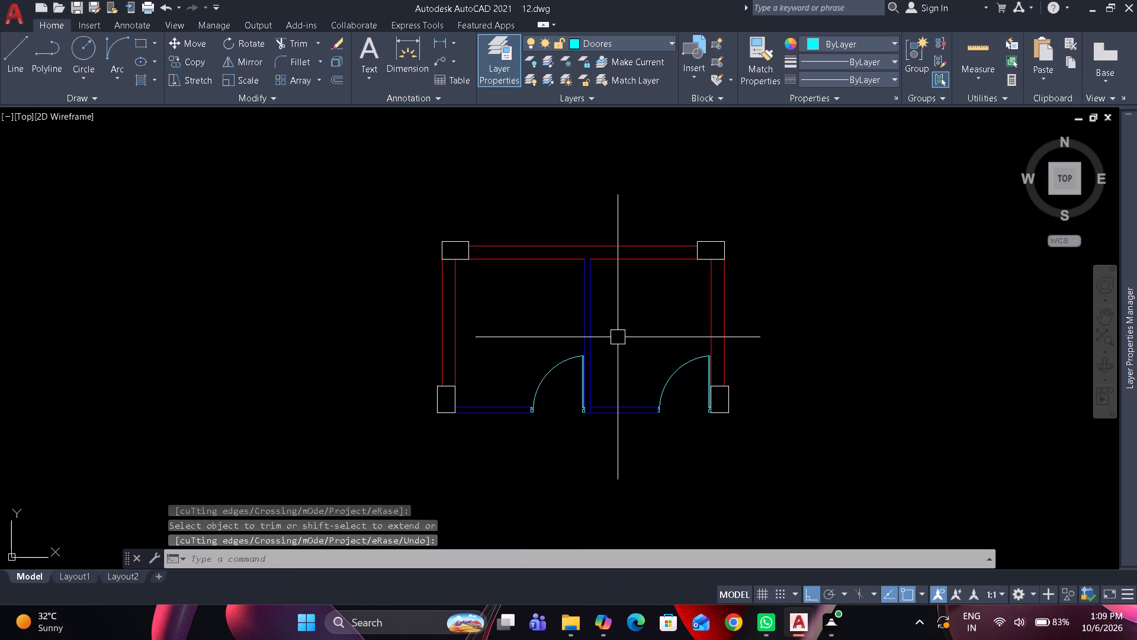
pyautogui.scroll(3, 593, 271)
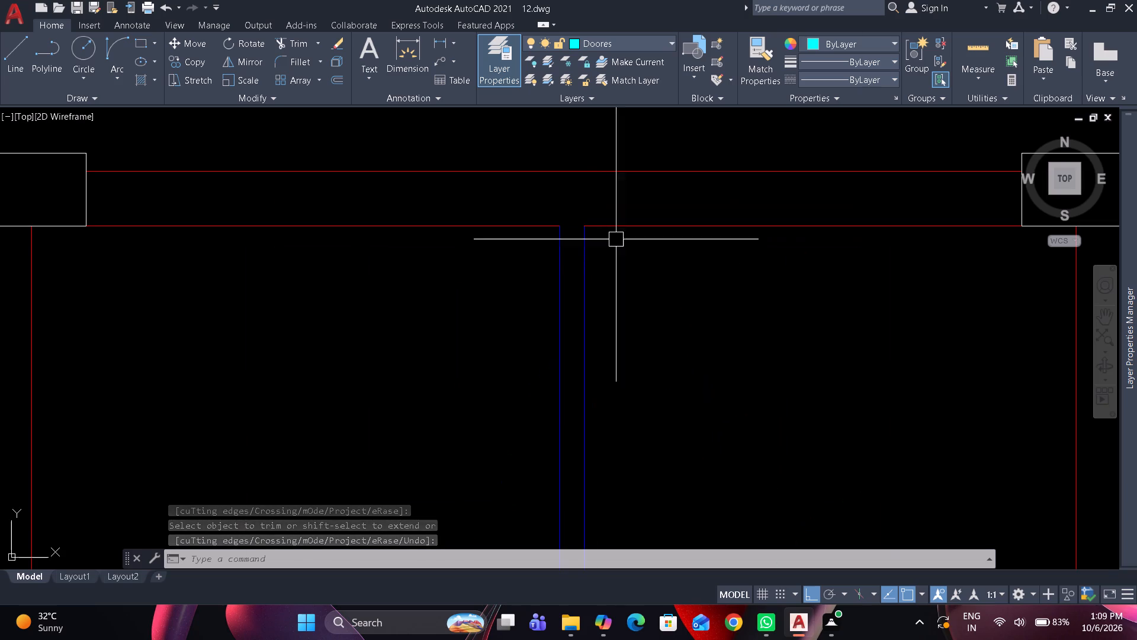
pyautogui.moveTo(627, 217); pyautogui.dragTo(619, 218)
pyautogui.click(605, 238)
pyautogui.moveTo(511, 230); pyautogui.dragTo(485, 244)
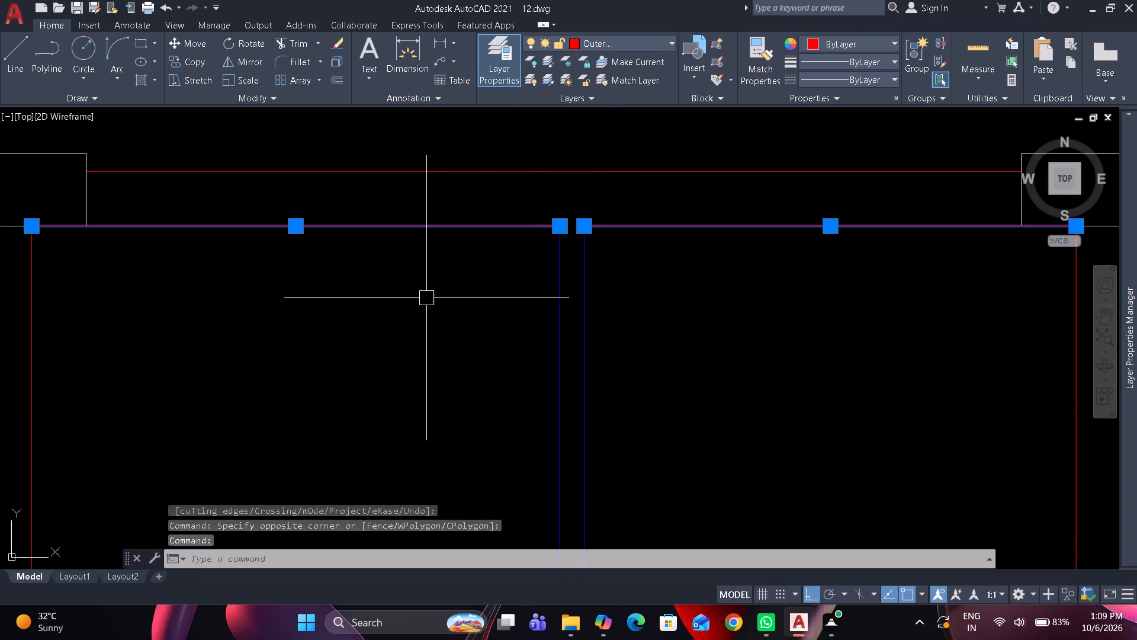
pyautogui.write('j')
pyautogui.press('space')
pyautogui.scroll(-2, 468, 238)
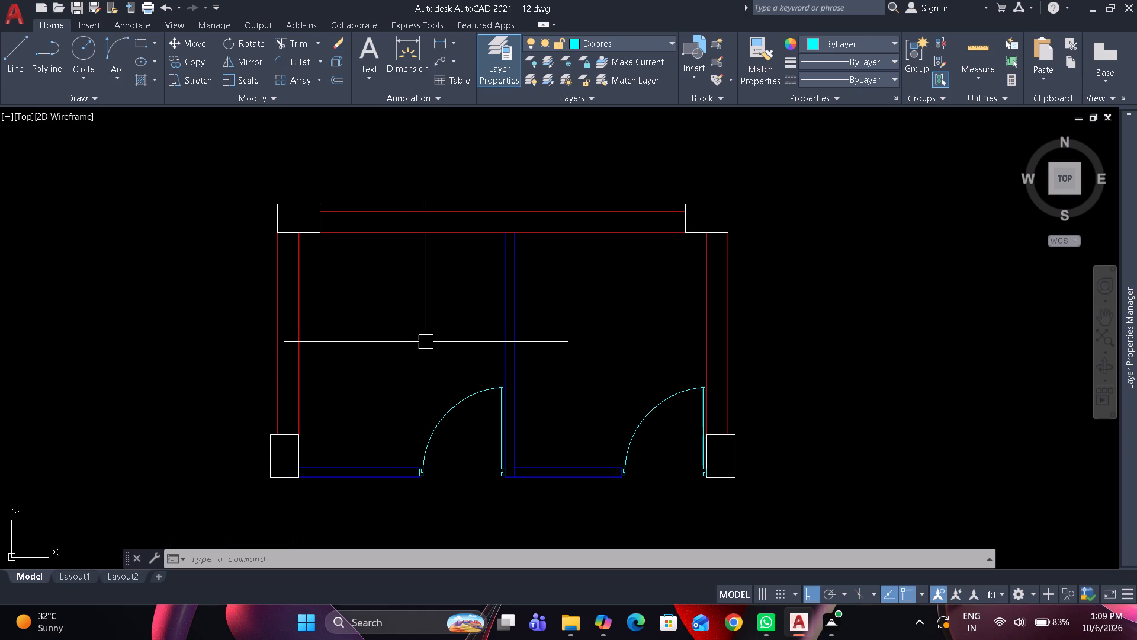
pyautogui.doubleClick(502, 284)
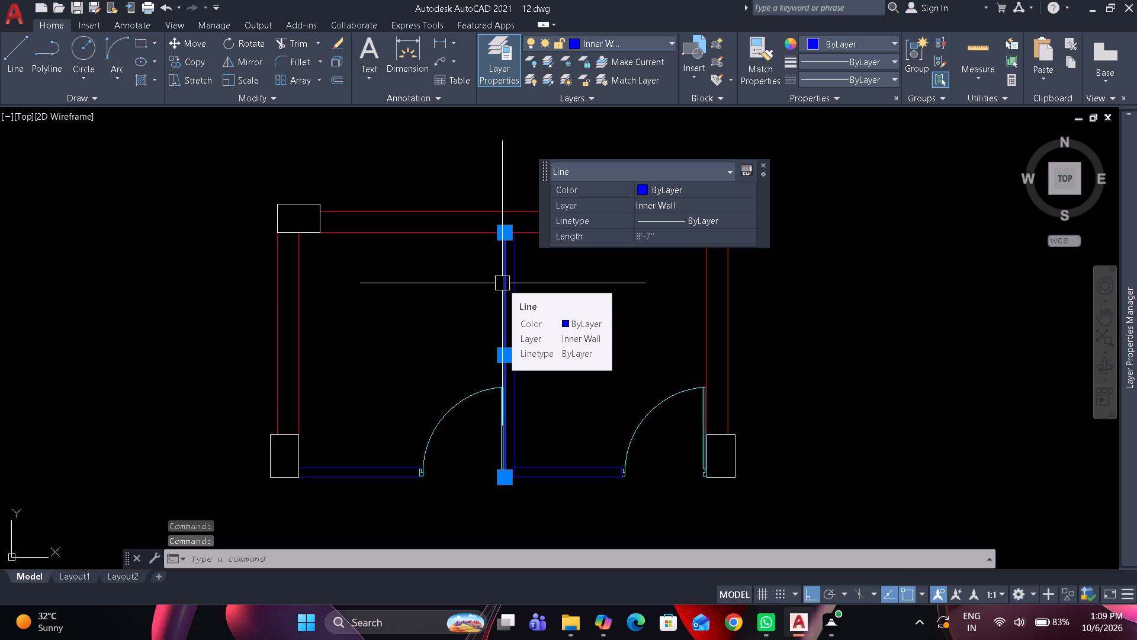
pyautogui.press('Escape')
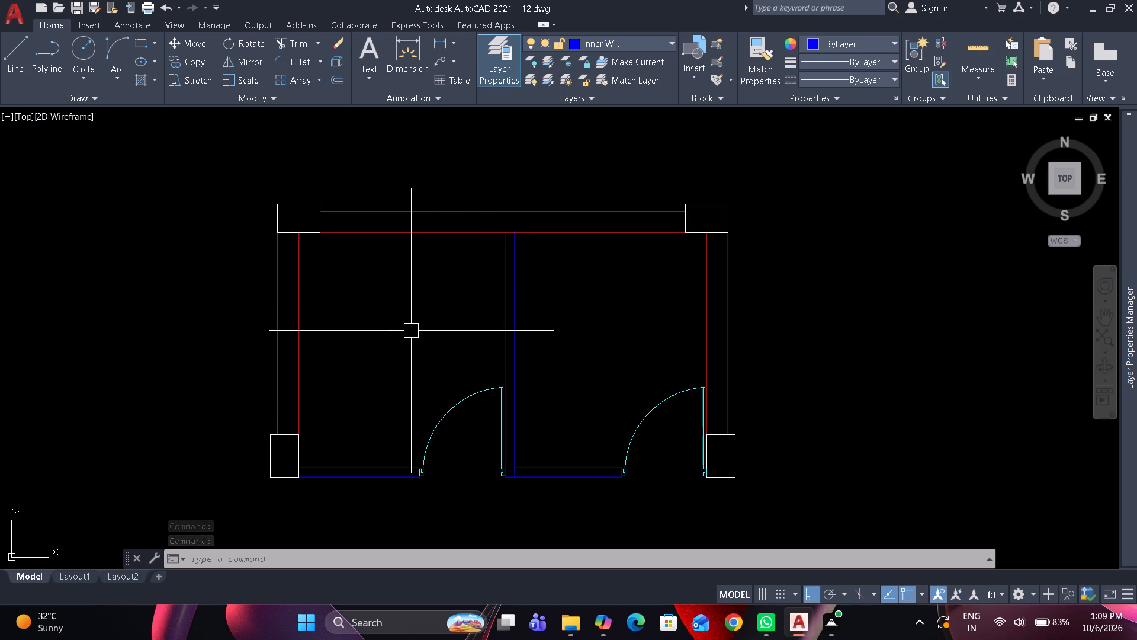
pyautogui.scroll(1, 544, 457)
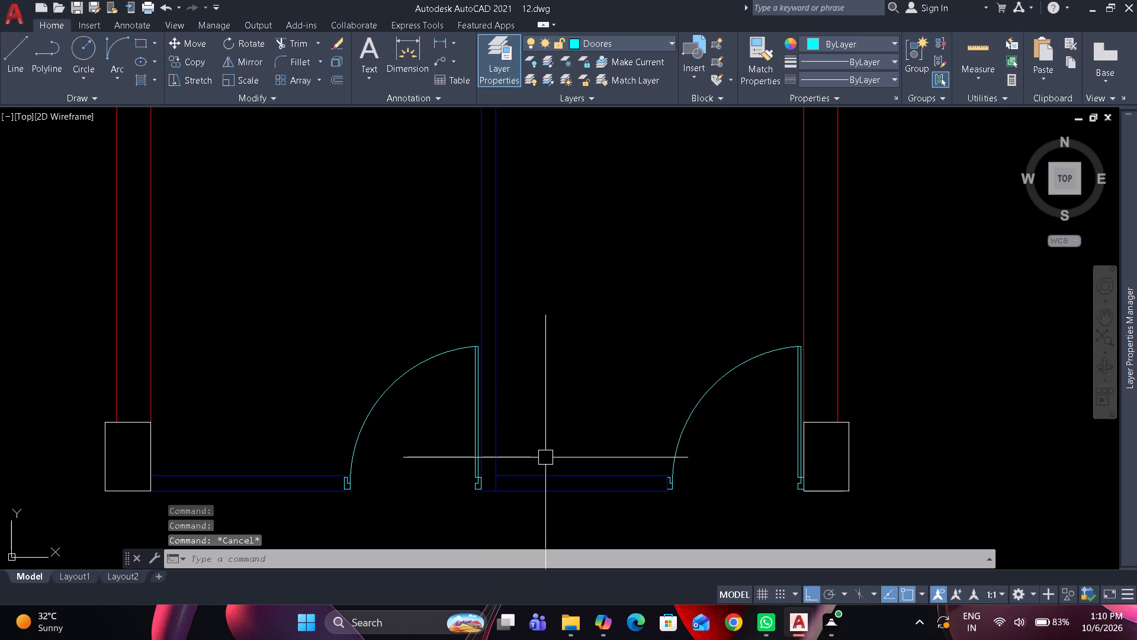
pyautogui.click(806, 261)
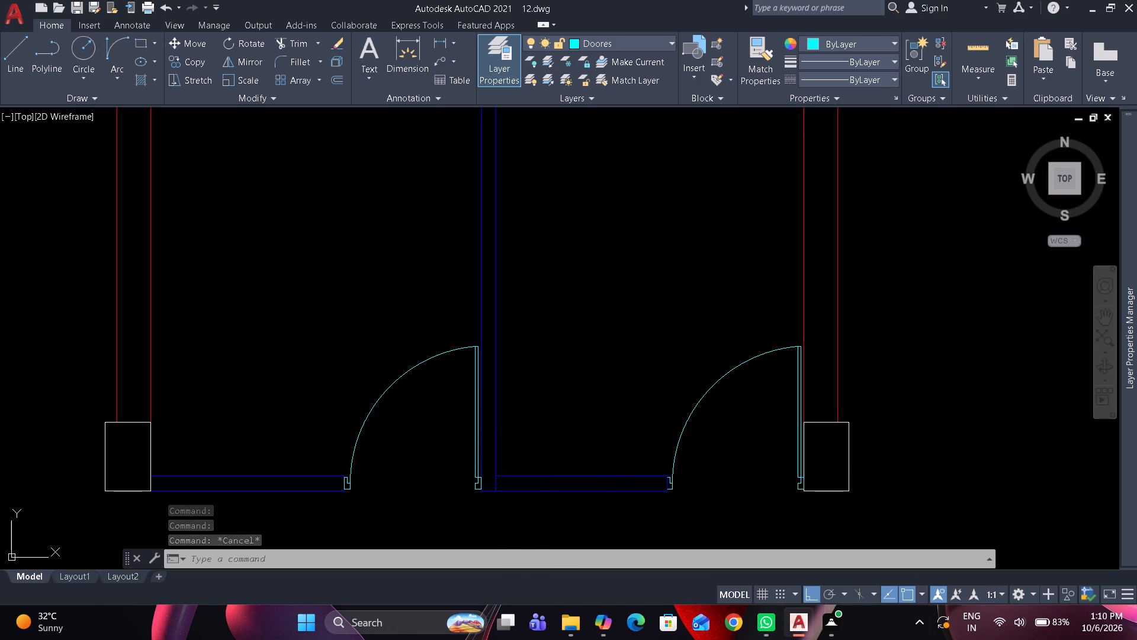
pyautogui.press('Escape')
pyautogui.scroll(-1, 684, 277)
# Measure the left room's clear depth between the inner faces of the bottom and top walls.
pyautogui.write('dim')
pyautogui.press('space')
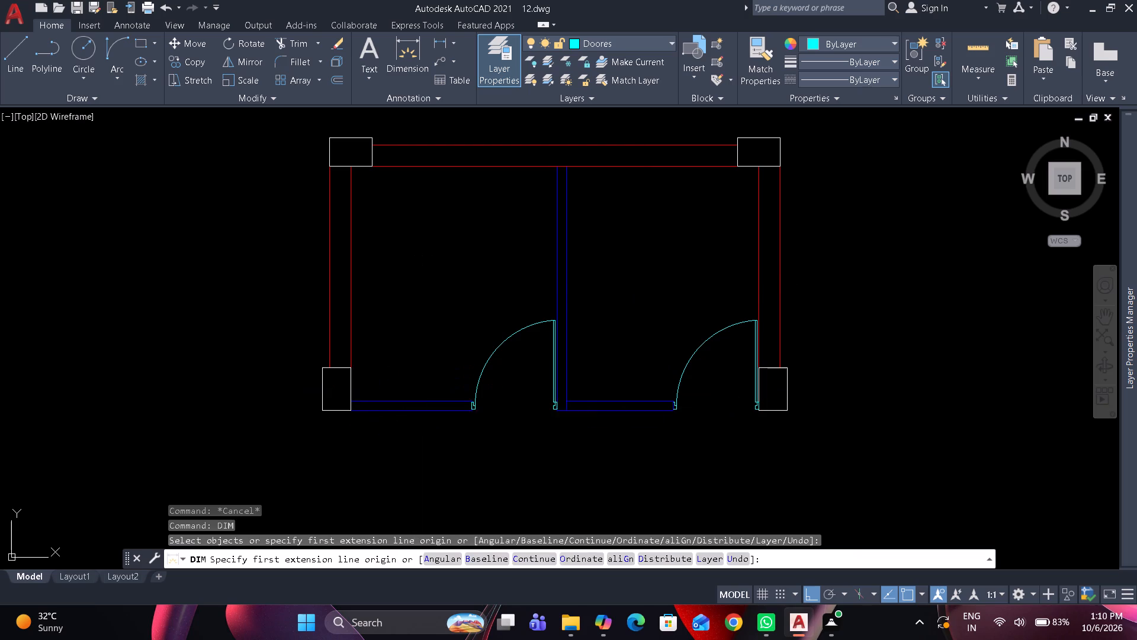
pyautogui.click(409, 399)
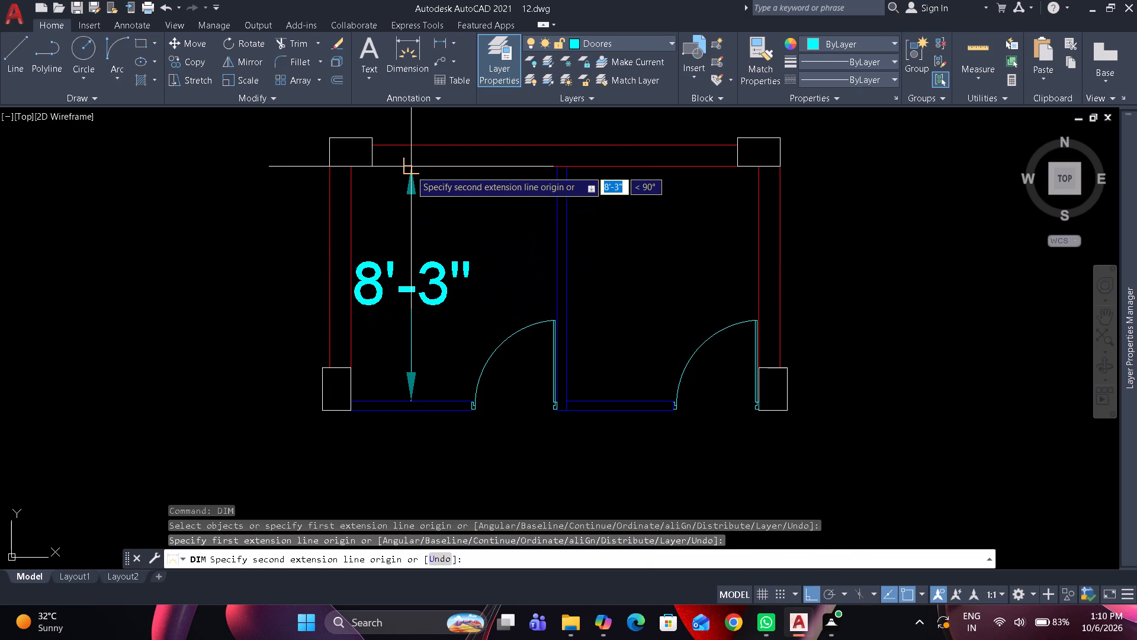
pyautogui.press('Escape')
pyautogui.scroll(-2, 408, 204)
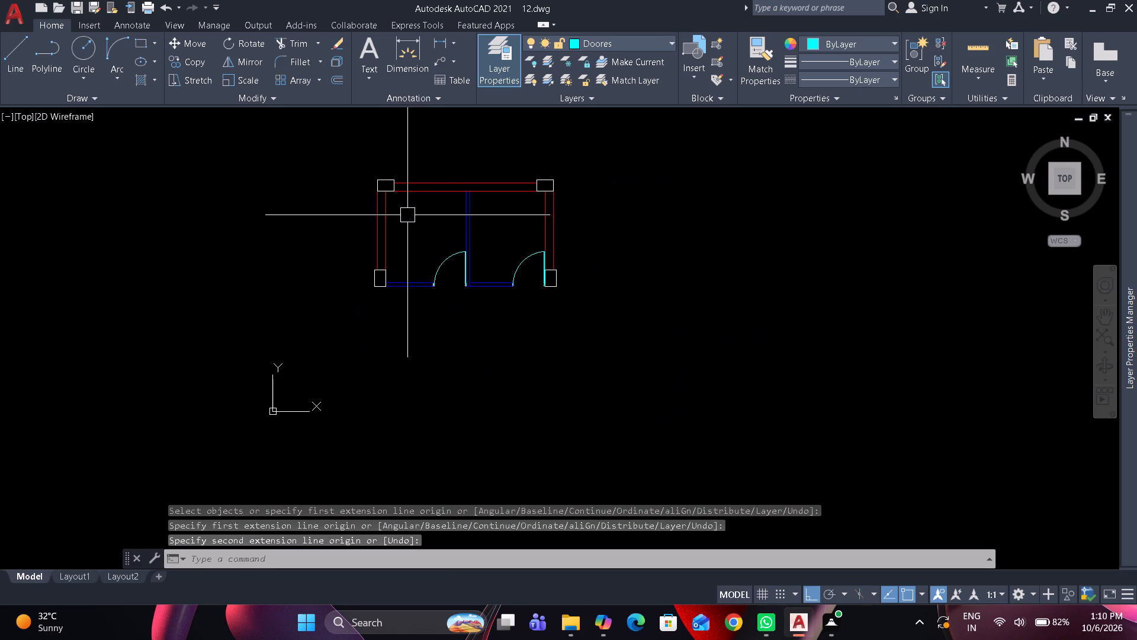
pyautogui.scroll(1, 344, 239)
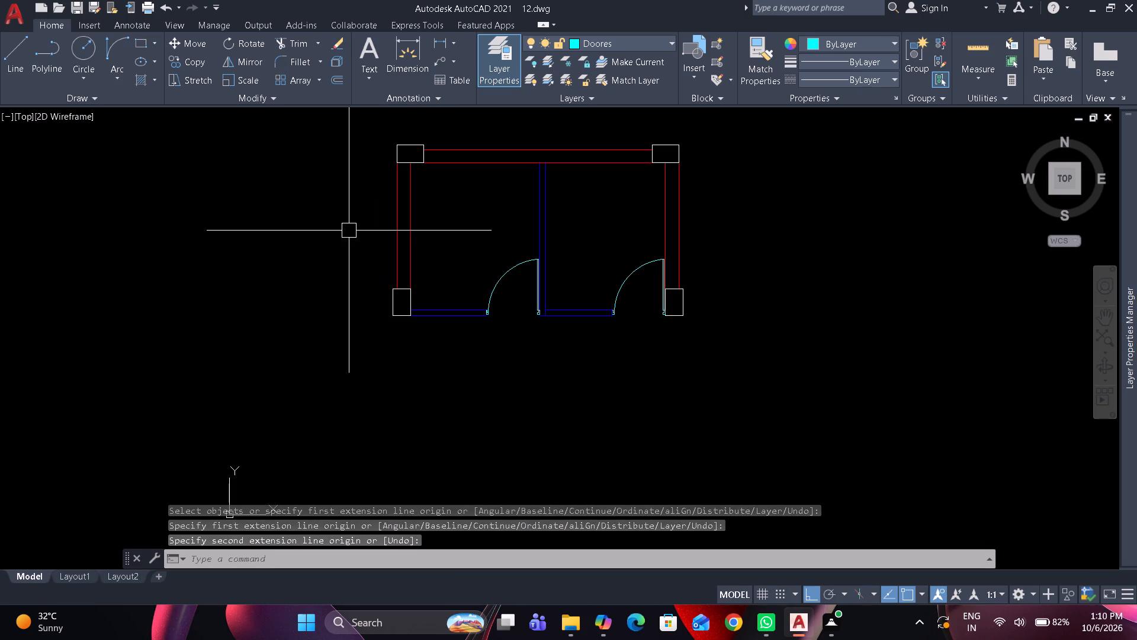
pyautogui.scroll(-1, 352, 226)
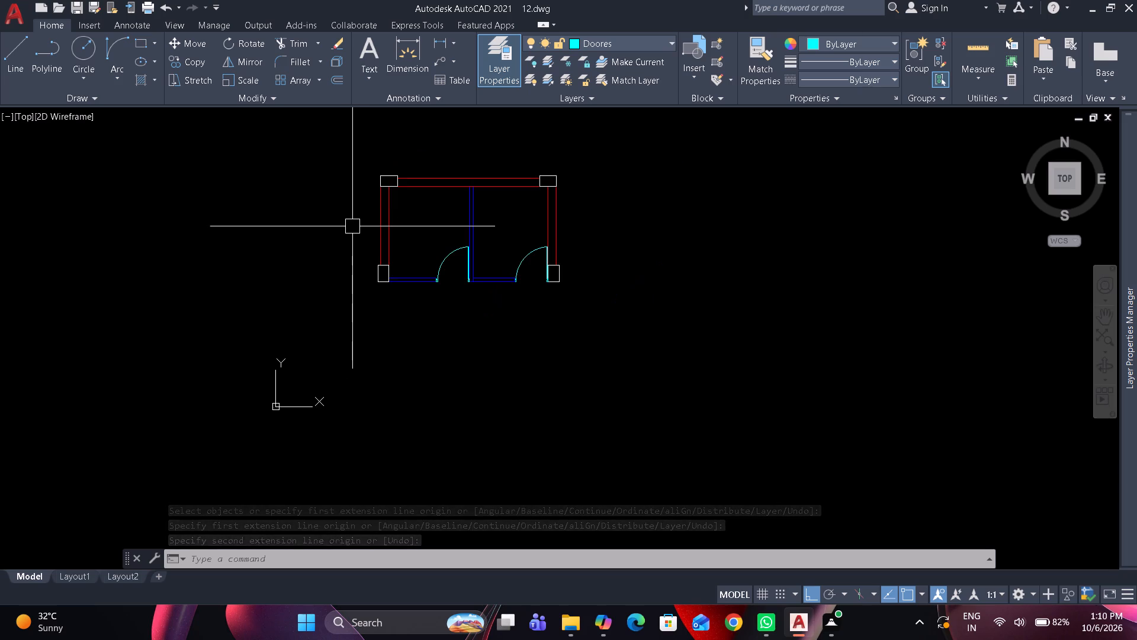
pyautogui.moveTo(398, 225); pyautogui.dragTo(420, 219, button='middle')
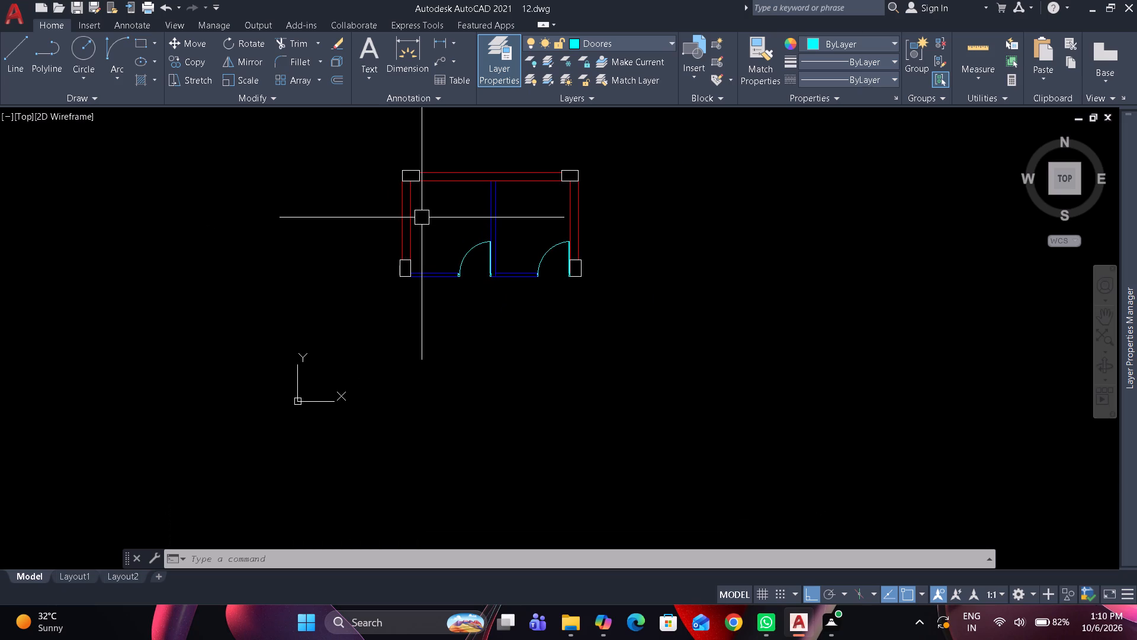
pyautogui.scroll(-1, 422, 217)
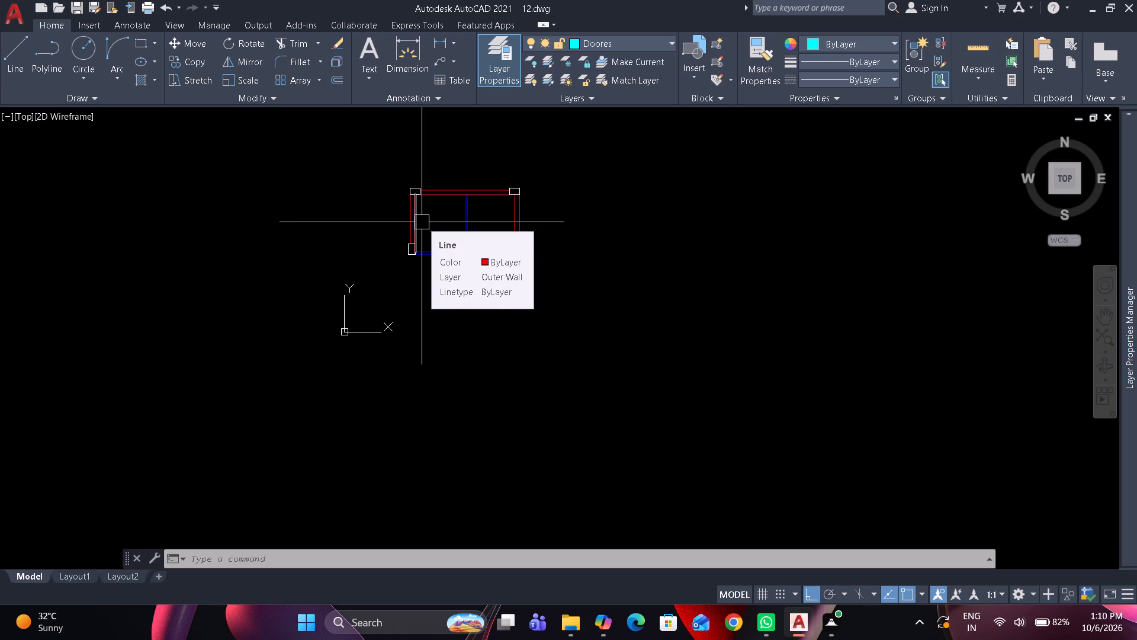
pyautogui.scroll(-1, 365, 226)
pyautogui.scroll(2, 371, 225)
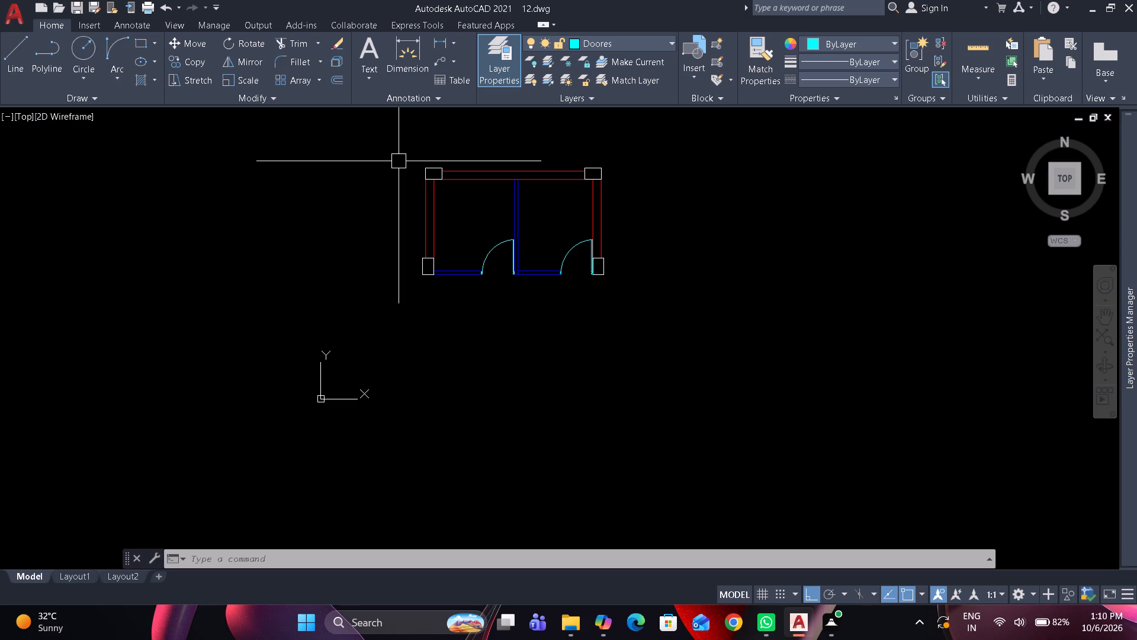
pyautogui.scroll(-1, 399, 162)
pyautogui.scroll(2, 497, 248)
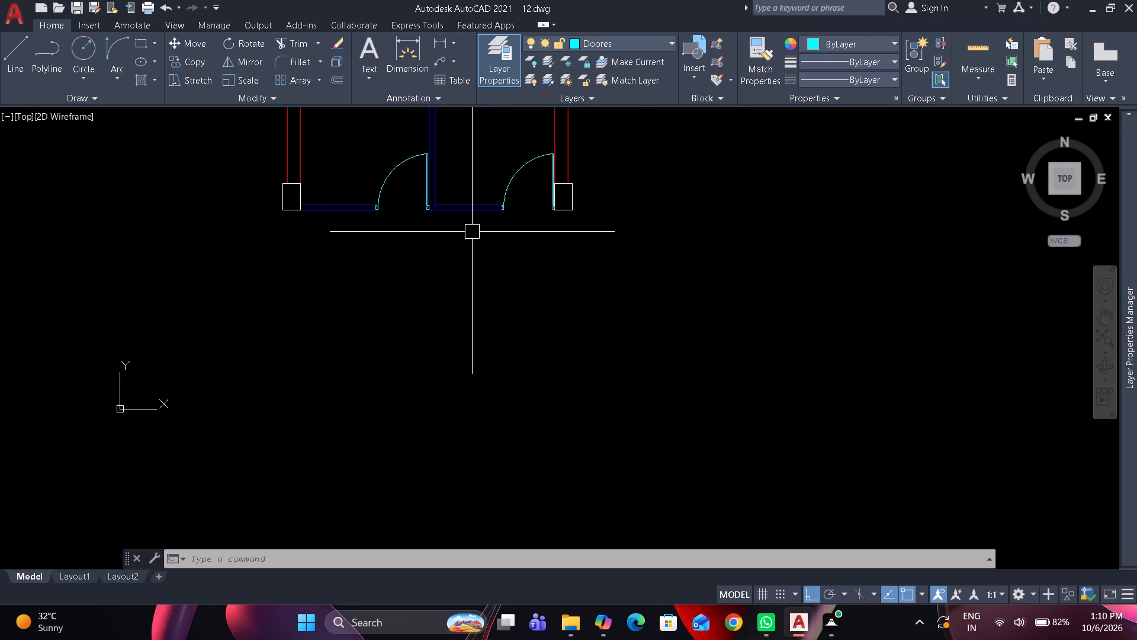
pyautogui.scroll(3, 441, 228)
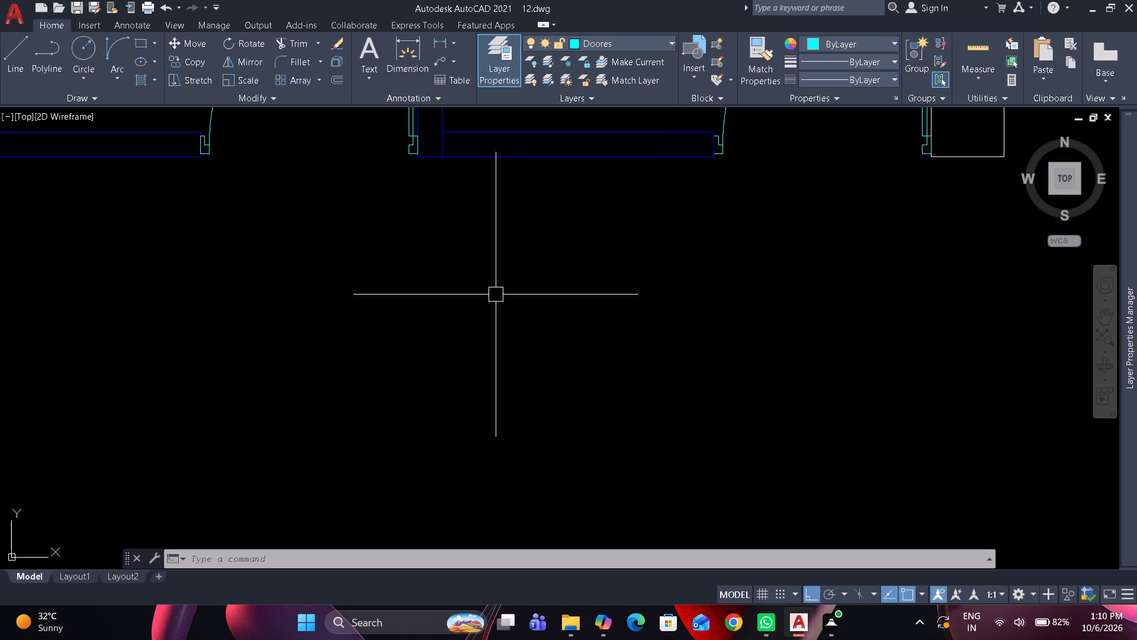
# Offset the outer line of the left room's bottom wall 11' downward, outside the plan.
pyautogui.write('o')
pyautogui.press('space')
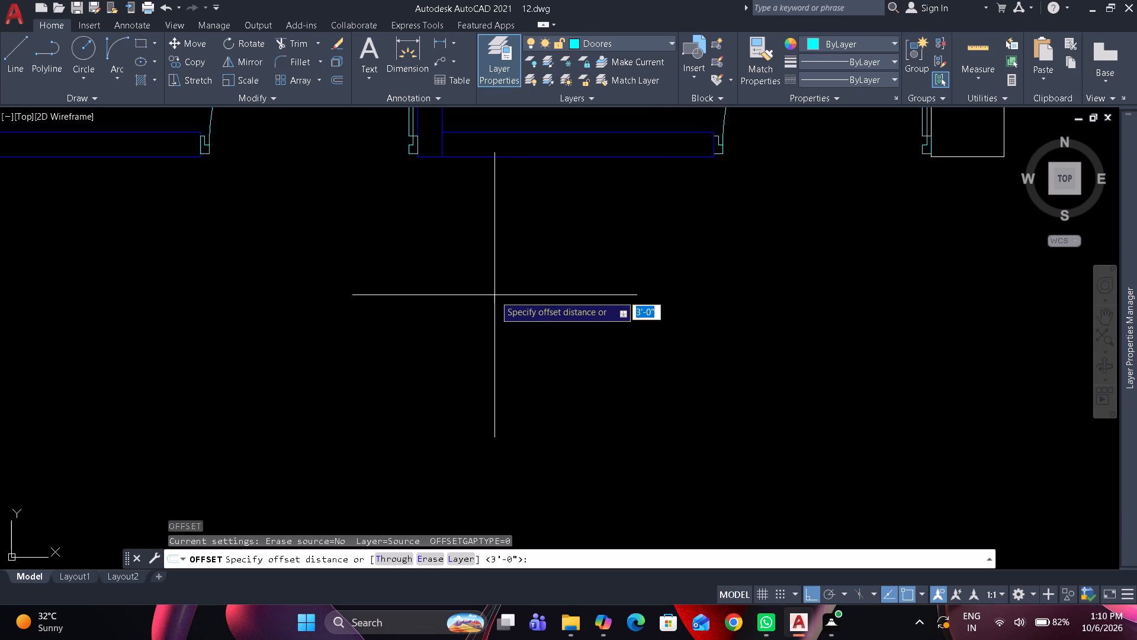
pyautogui.write('11')
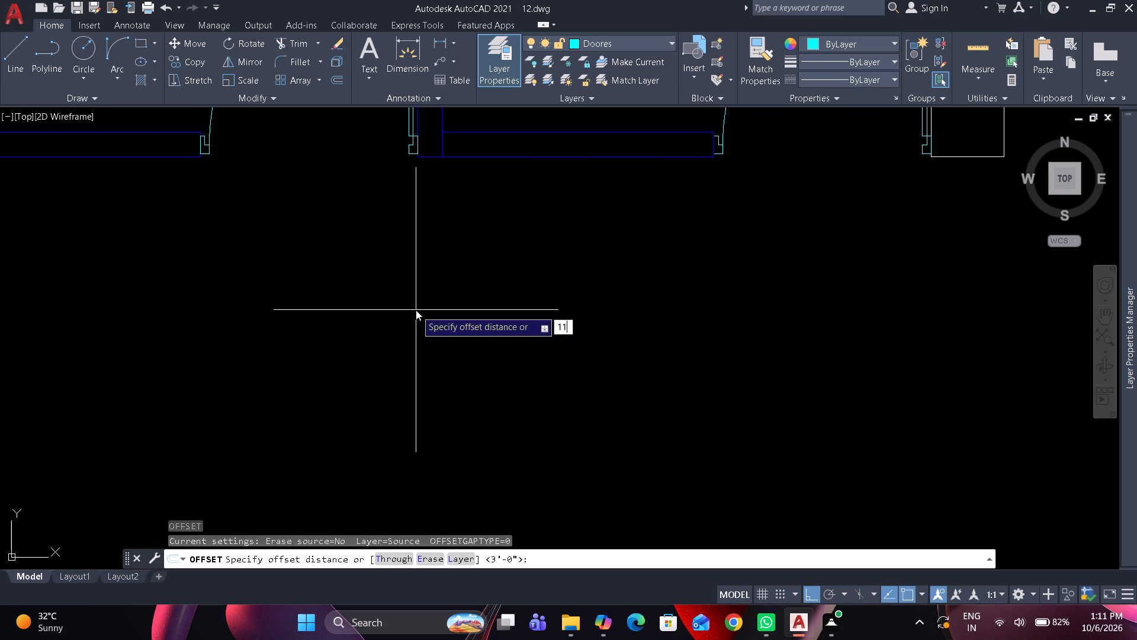
pyautogui.press("'")
pyautogui.press('space')
pyautogui.scroll(-1, 415, 310)
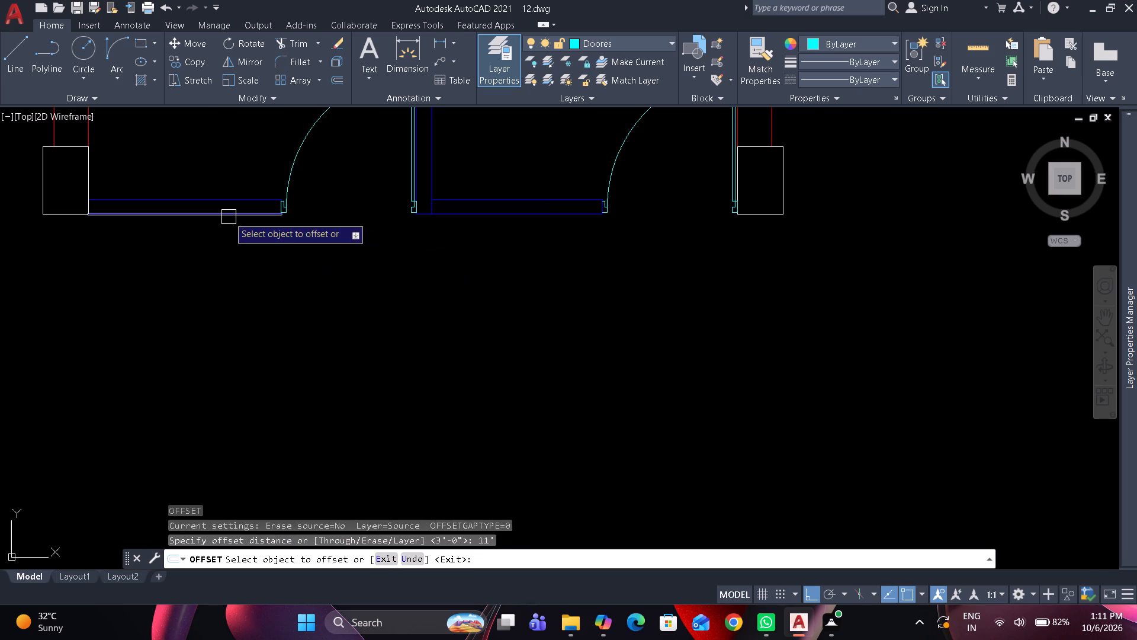
pyautogui.click(229, 217)
pyautogui.scroll(-3, 221, 295)
pyautogui.moveTo(224, 295); pyautogui.dragTo(331, 254, button='middle')
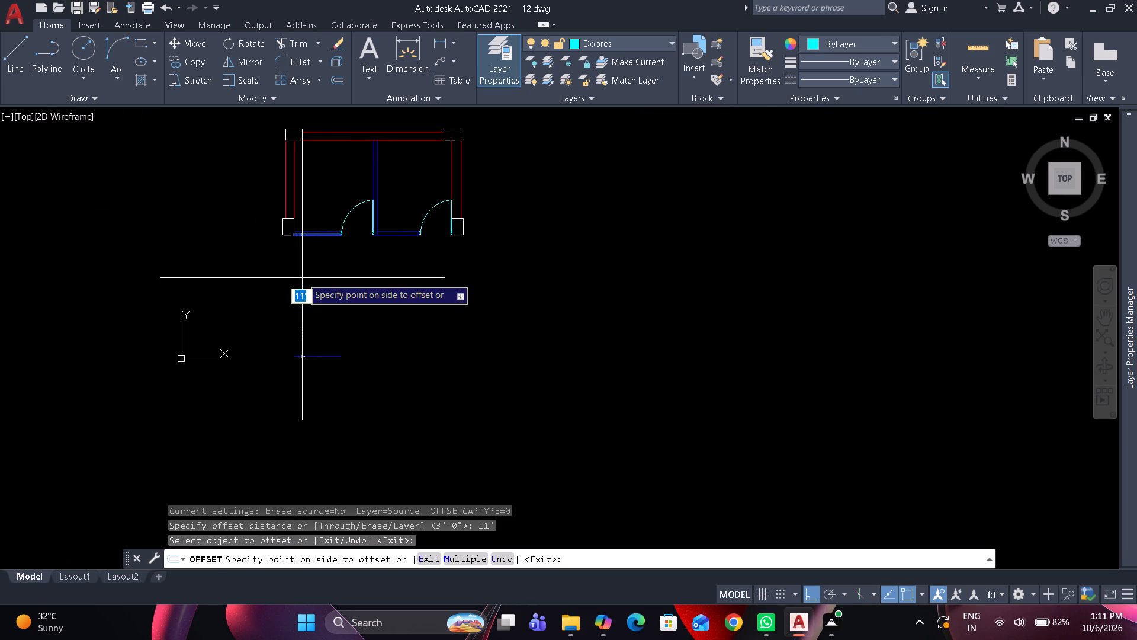
pyautogui.click(302, 278)
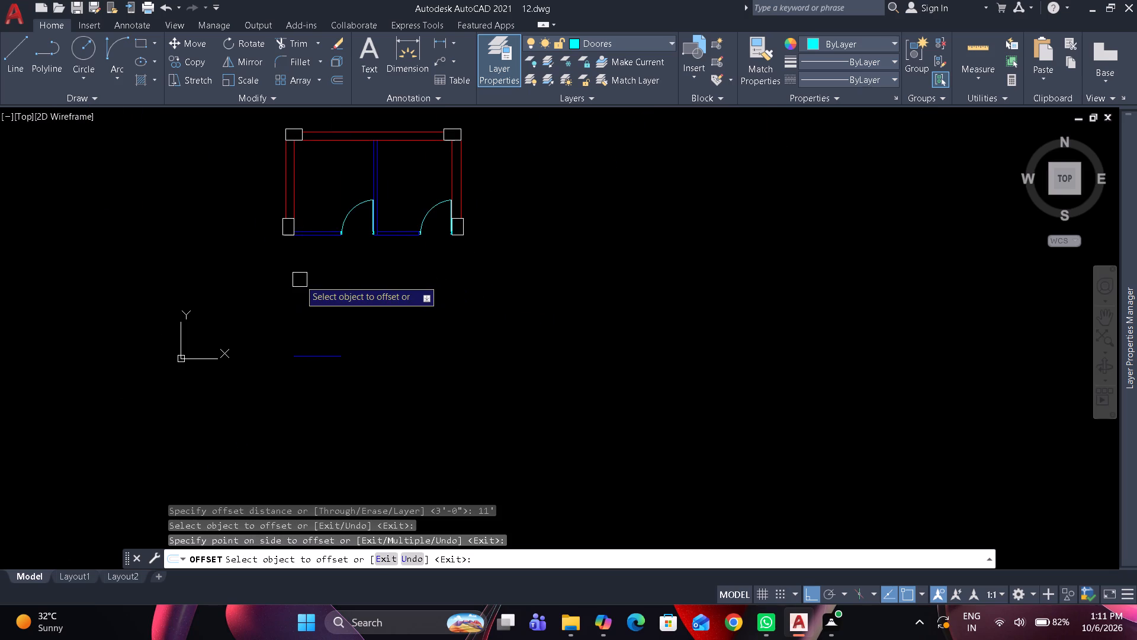
pyautogui.press('space')
# Draw a vertical line straight down from the bottom end of the partition's left face, about halfway towards the offset line's level.
pyautogui.scroll(1, 300, 280)
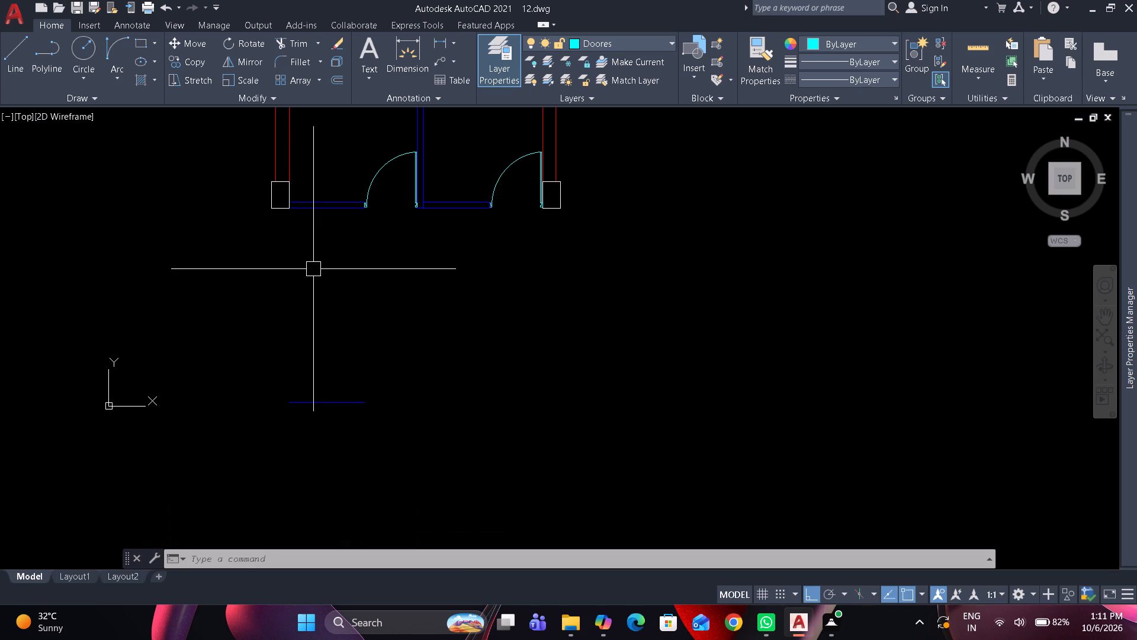
pyautogui.scroll(1, 313, 269)
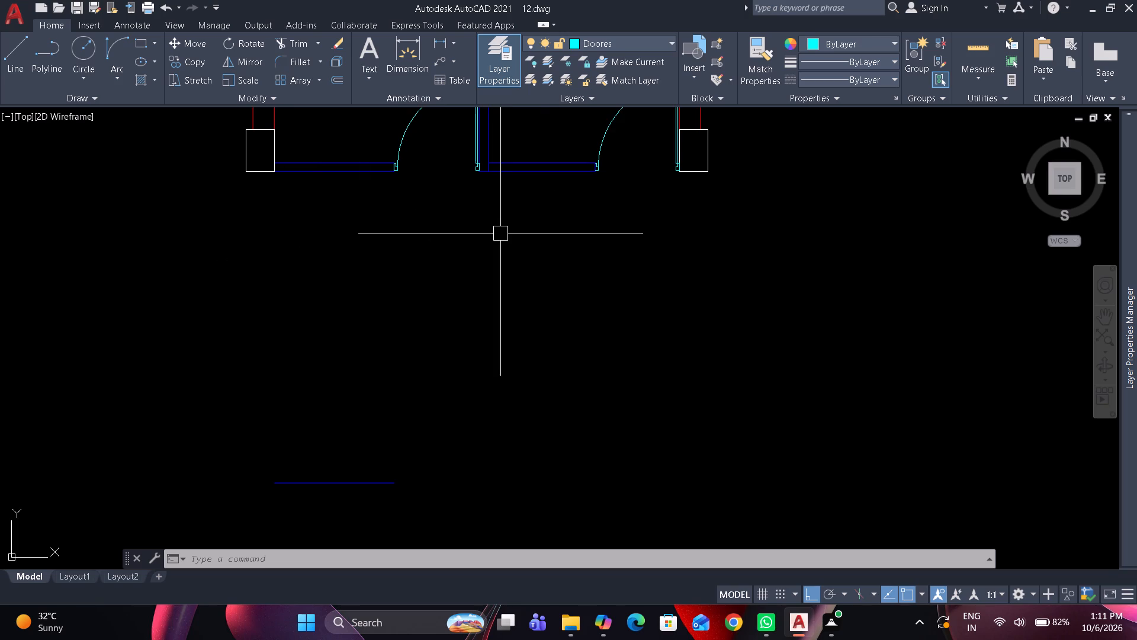
pyautogui.write('l')
pyautogui.press('space')
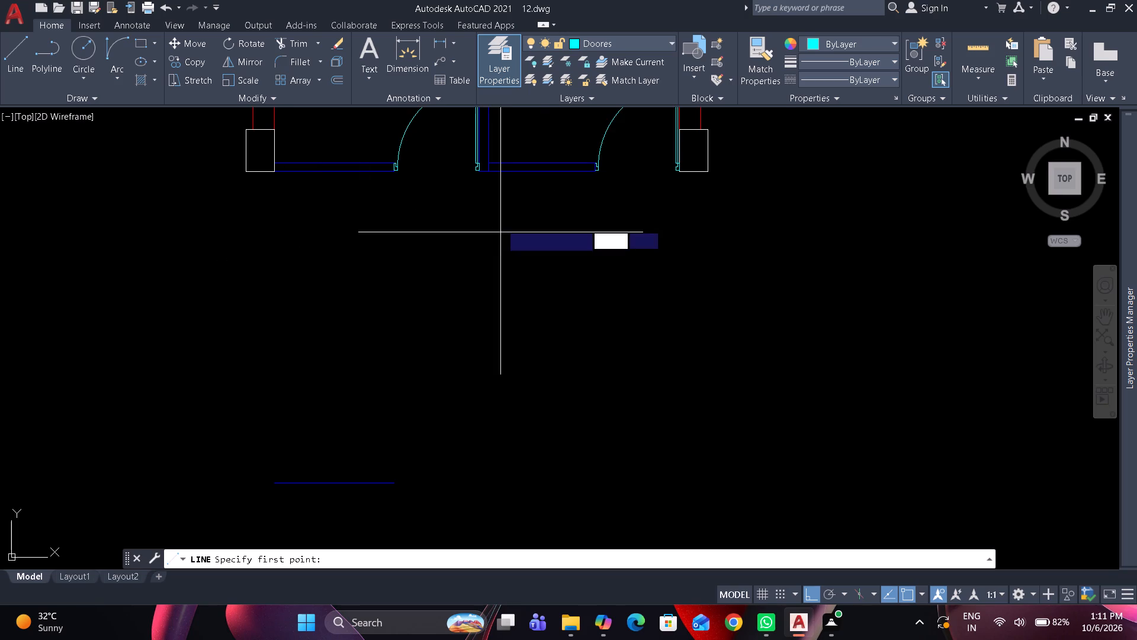
pyautogui.scroll(1, 501, 216)
pyautogui.scroll(2, 478, 165)
pyautogui.click(449, 119)
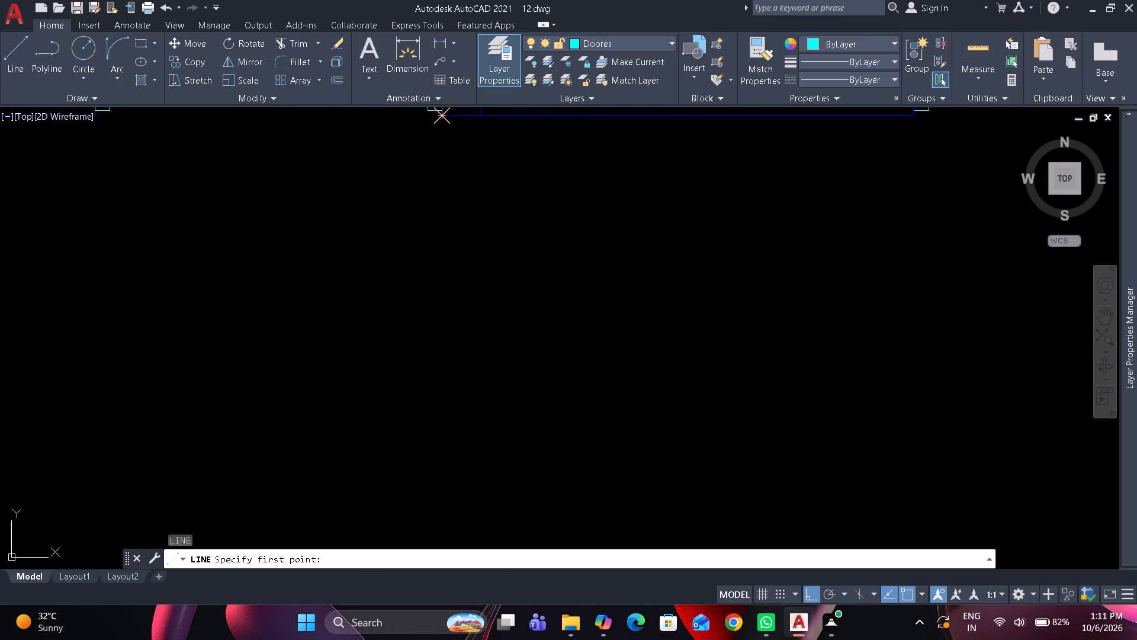
pyautogui.scroll(-3, 443, 198)
pyautogui.click(465, 346)
pyautogui.press('space')
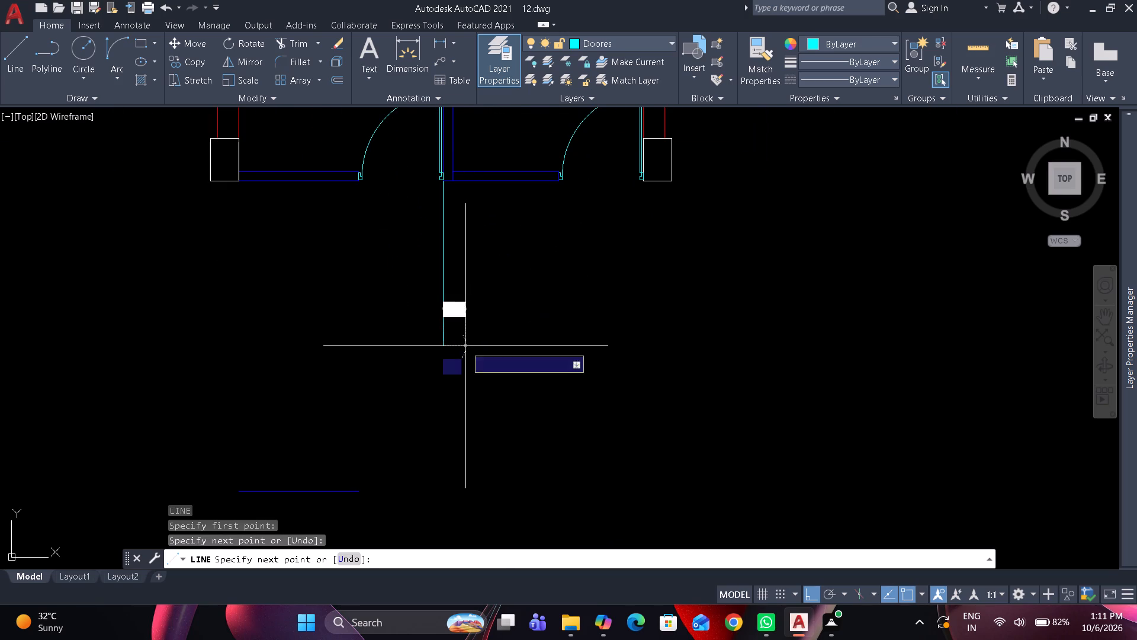
# Offset the new vertical line below the partition 2' to the right.
pyautogui.write("o 2'")
pyautogui.press('space')
pyautogui.moveTo(449, 310); pyautogui.dragTo(464, 303)
pyautogui.click(526, 295)
pyautogui.press('space')
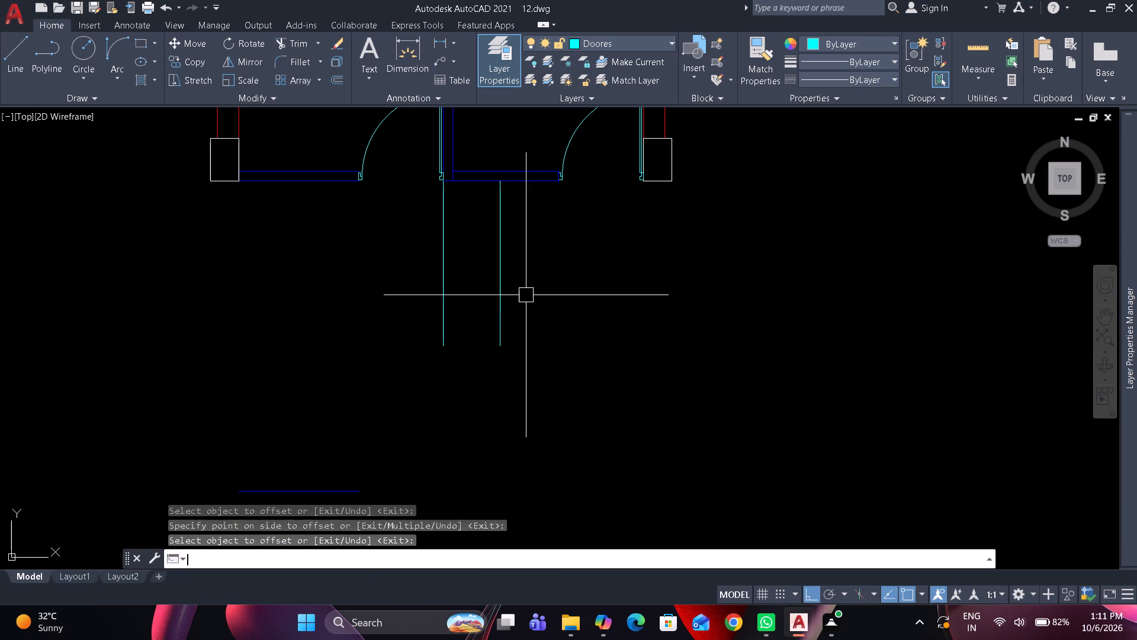
# Make layer 0 current and move the two vertical lines below the partition onto layer 0.
pyautogui.click(630, 40)
pyautogui.click(618, 55)
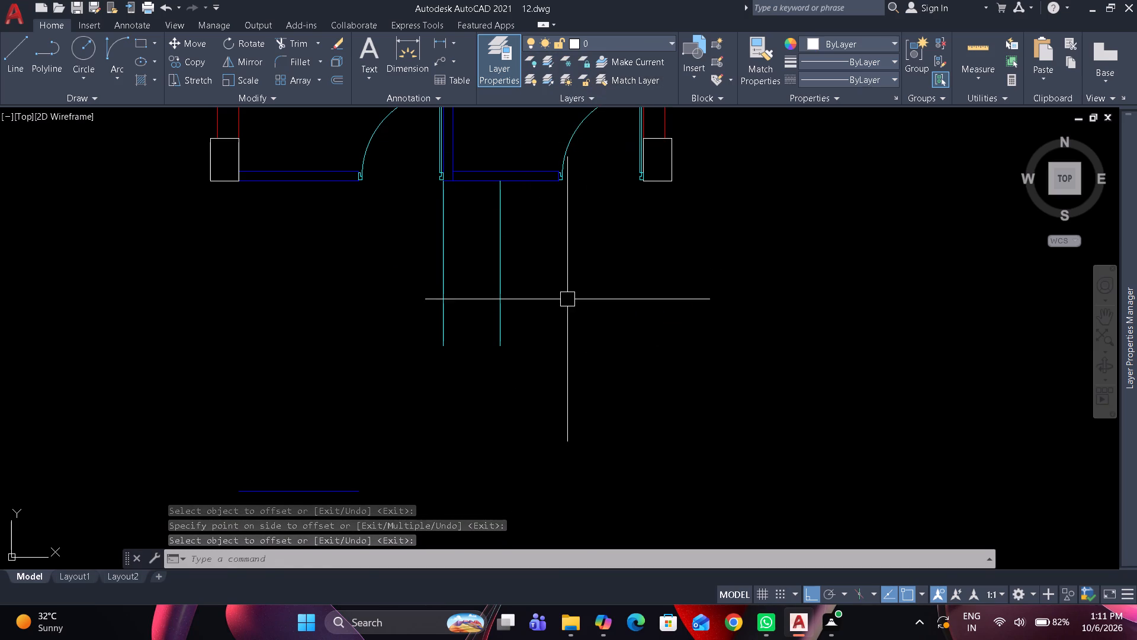
pyautogui.moveTo(567, 299); pyautogui.dragTo(510, 284)
pyautogui.moveTo(366, 284); pyautogui.dragTo(384, 274)
pyautogui.click(599, 40)
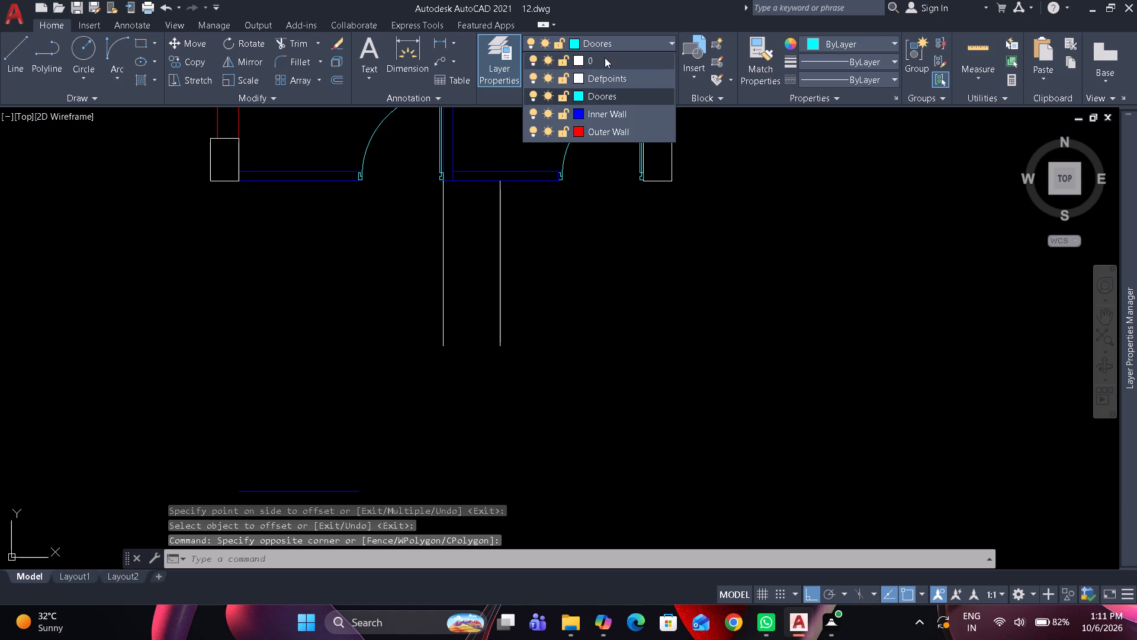
pyautogui.click(605, 57)
pyautogui.press('Escape')
pyautogui.press('Escape')
pyautogui.press('Escape')
pyautogui.press('Escape')
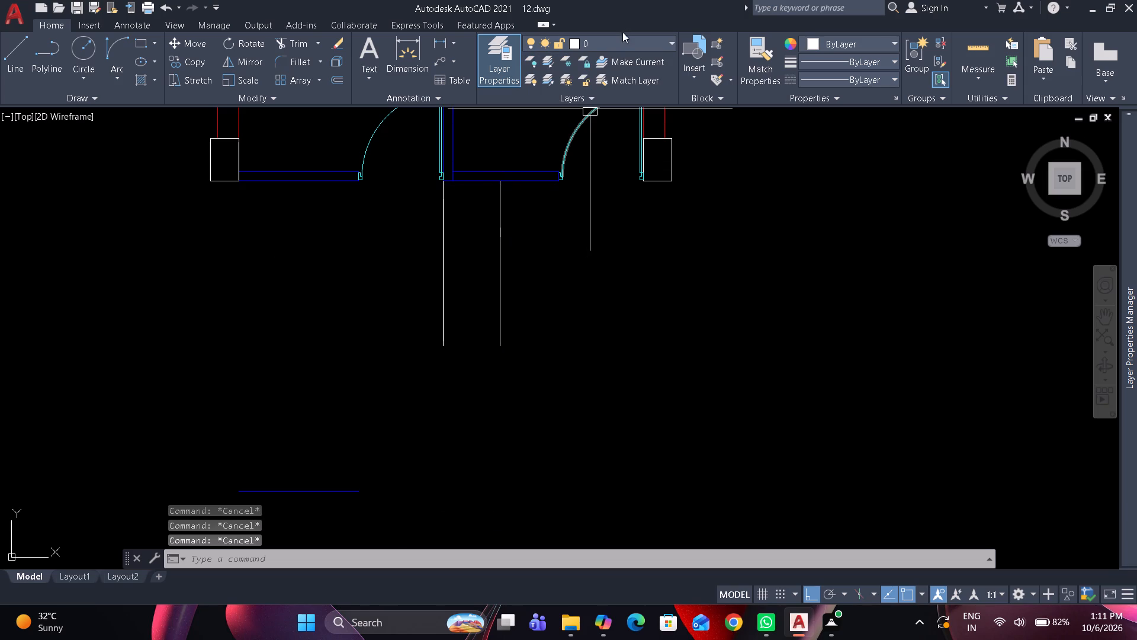
# Make Inner Wall the current layer.
pyautogui.click(619, 46)
pyautogui.click(625, 106)
pyautogui.click(623, 43)
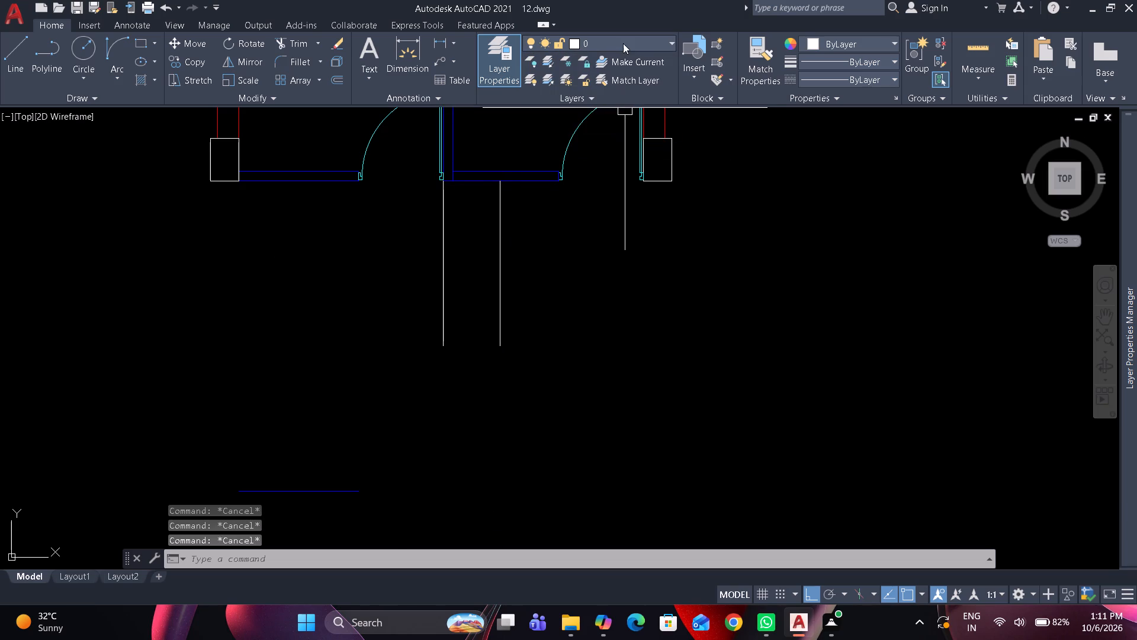
pyautogui.click(613, 122)
pyautogui.press('Escape')
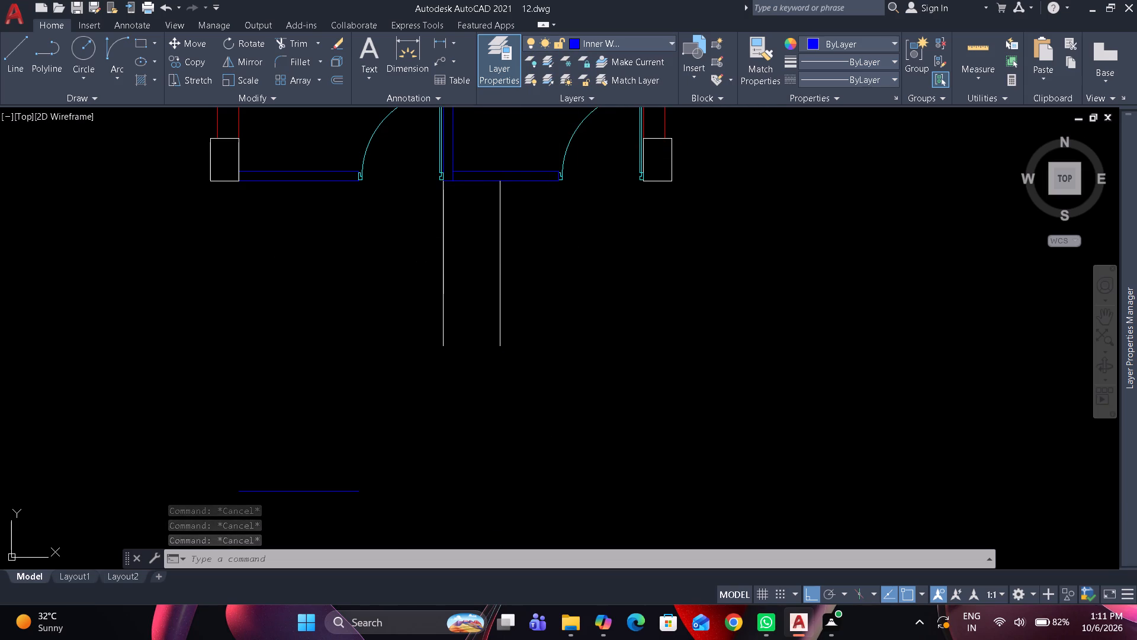
pyautogui.press('Escape')
pyautogui.press('Escape')
pyautogui.press('Escape')
pyautogui.press('Escape')
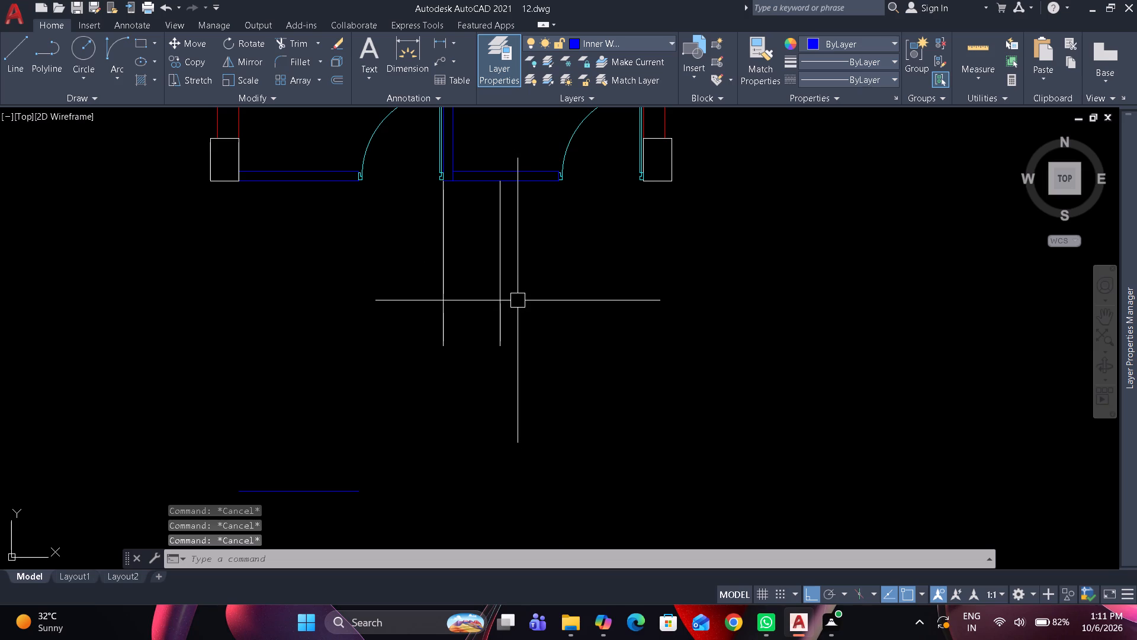
# Fillet the lower horizontal offset line and the right-hand vertical line into a square corner.
pyautogui.press('f')
pyautogui.press('space')
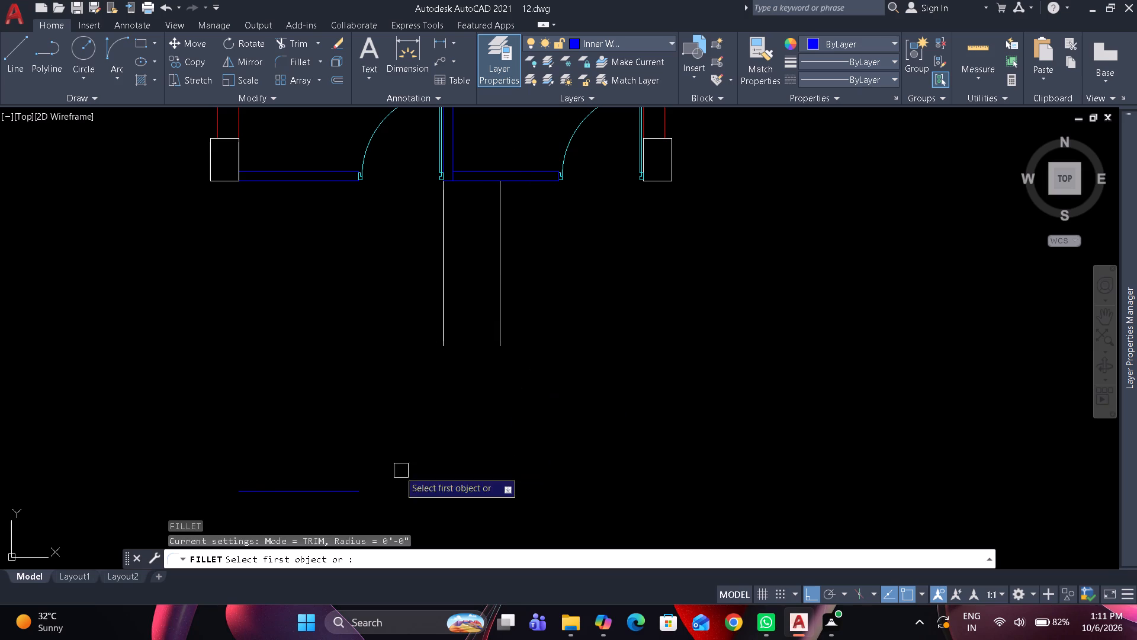
pyautogui.click(330, 494)
pyautogui.click(499, 325)
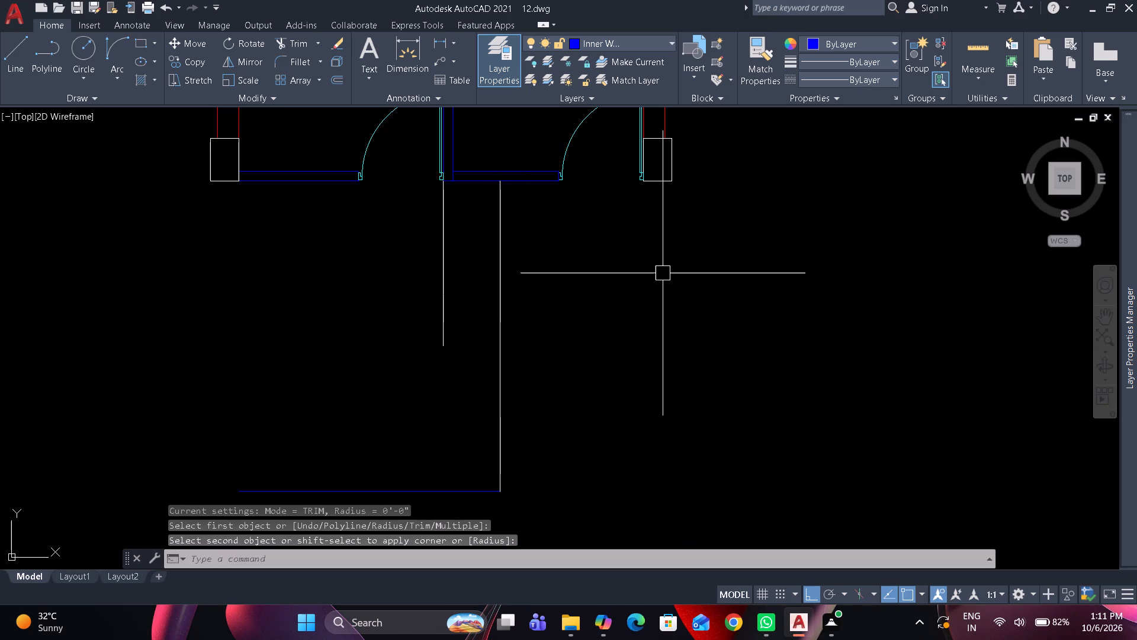
# Move the vertical line that meets the lower horizontal line onto the Inner Wall layer.
pyautogui.click(499, 348)
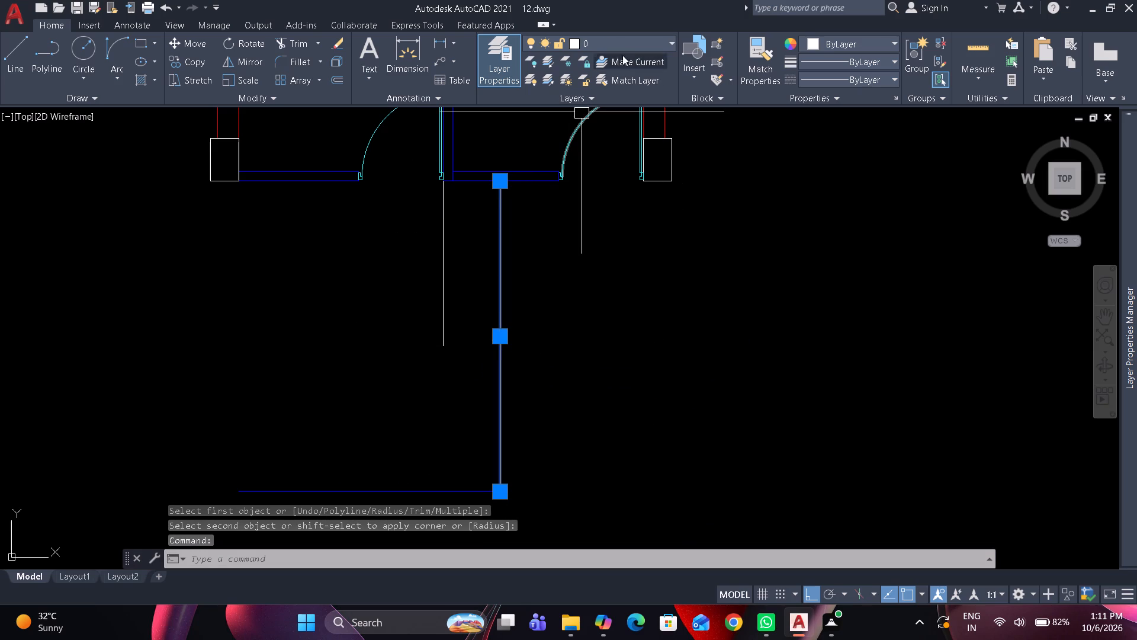
pyautogui.click(628, 45)
pyautogui.click(603, 124)
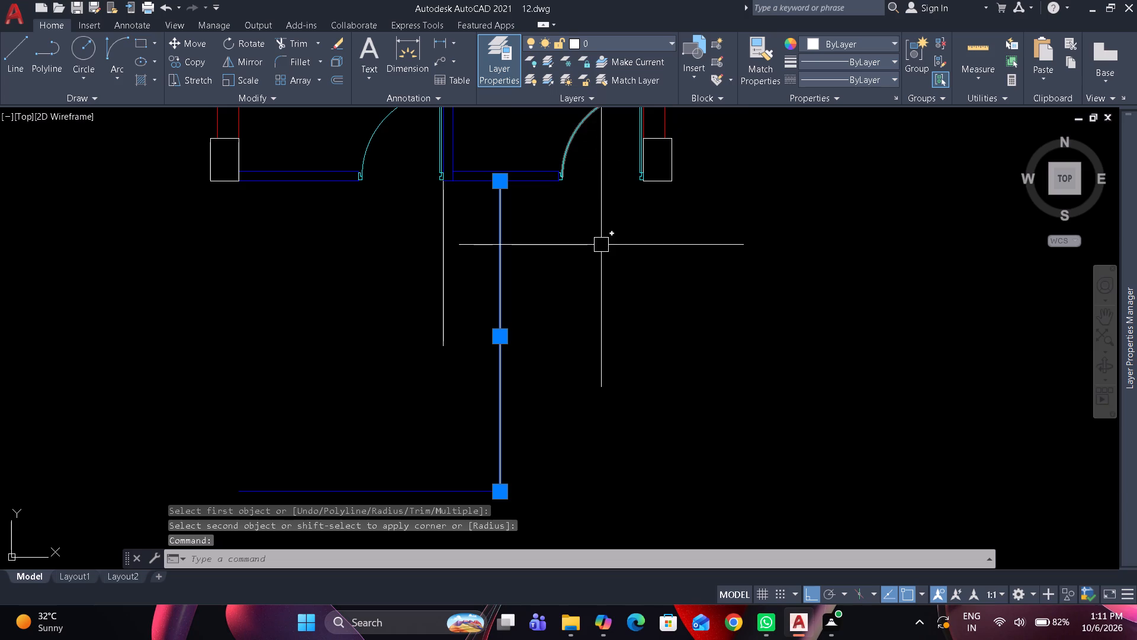
pyautogui.click(619, 50)
pyautogui.click(597, 111)
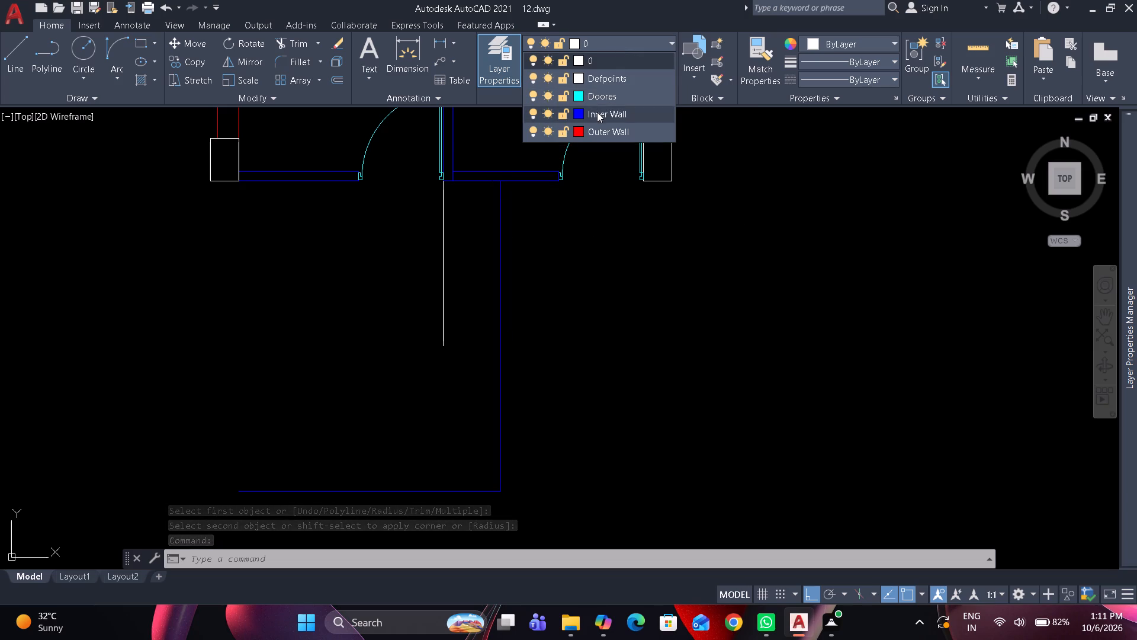
pyautogui.press('Escape')
pyautogui.press('Escape')
pyautogui.press('Escape')
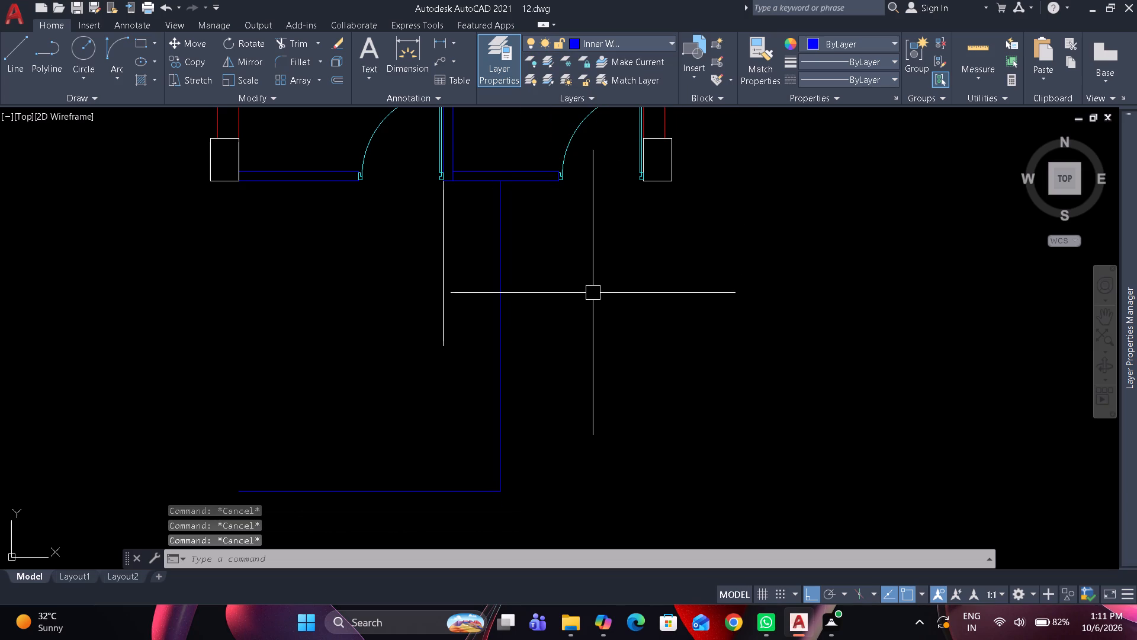
pyautogui.press('Escape')
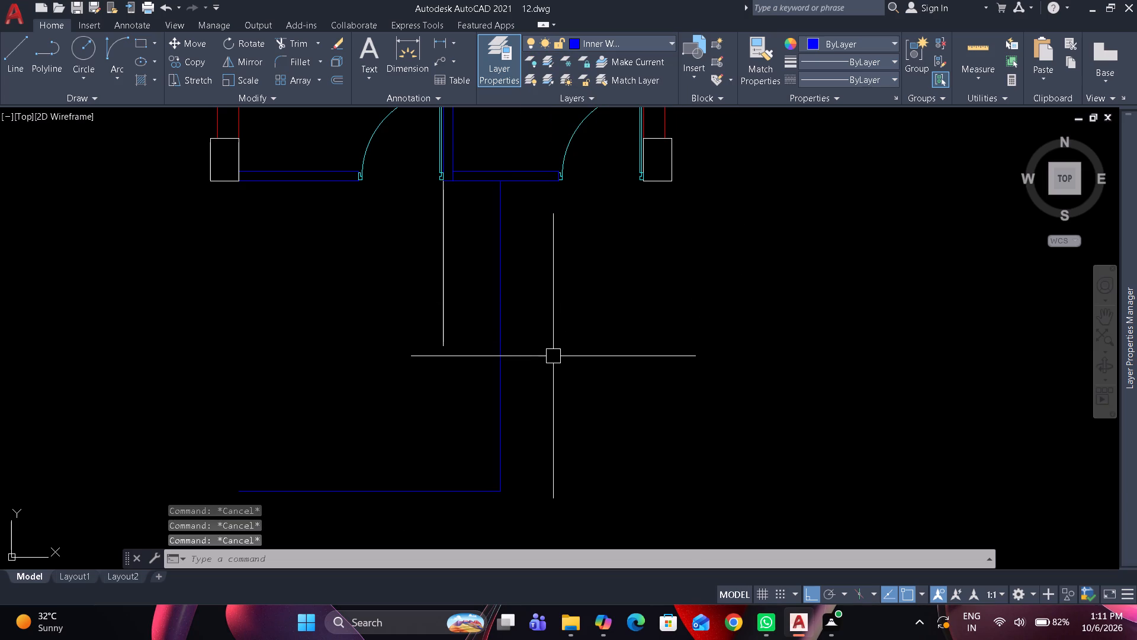
# Offset the lower area's vertical wall line 4" to the right to give the wall its thickness.
pyautogui.press('o')
pyautogui.press('space')
pyautogui.press('4')
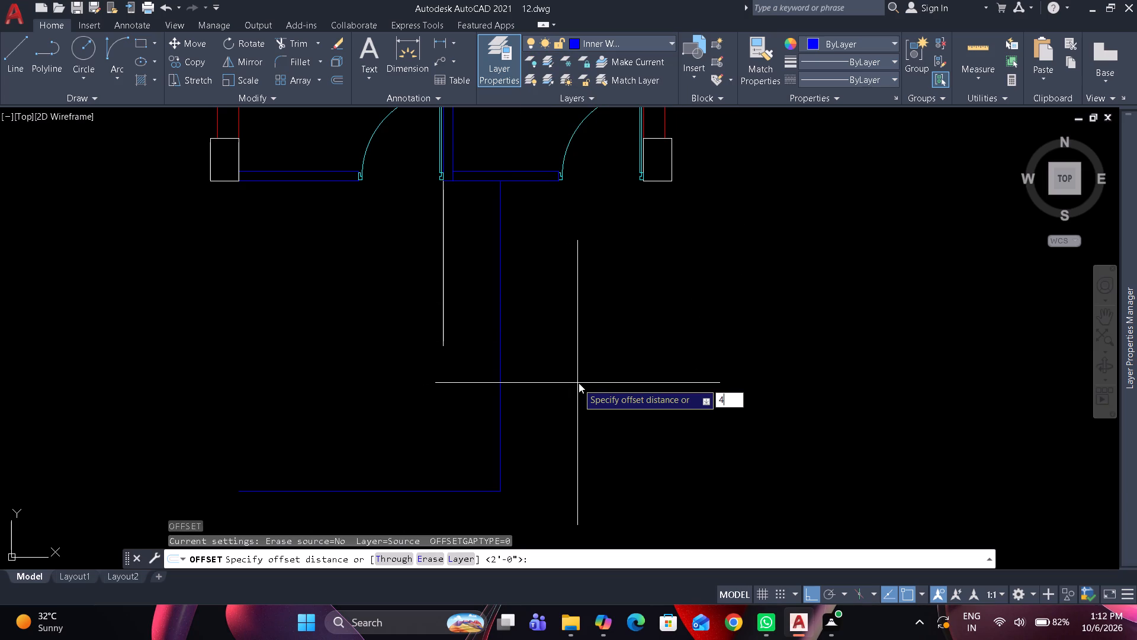
pyautogui.hotkey('shift', '"')
pyautogui.press('space')
pyautogui.moveTo(501, 394); pyautogui.dragTo(542, 375)
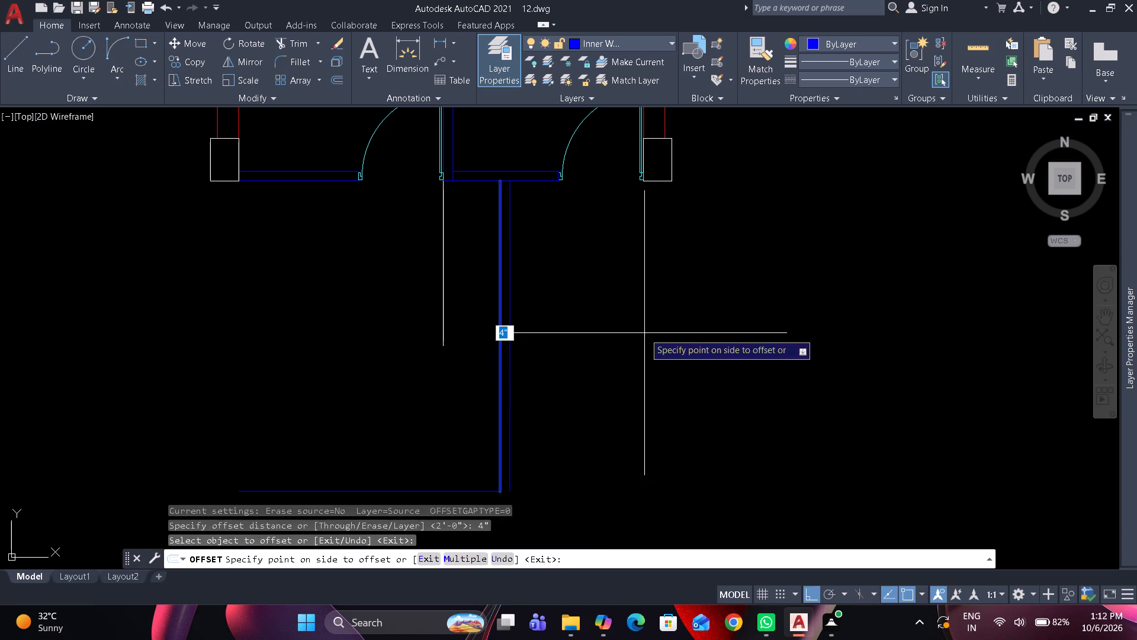
pyautogui.click(644, 333)
pyautogui.press('space')
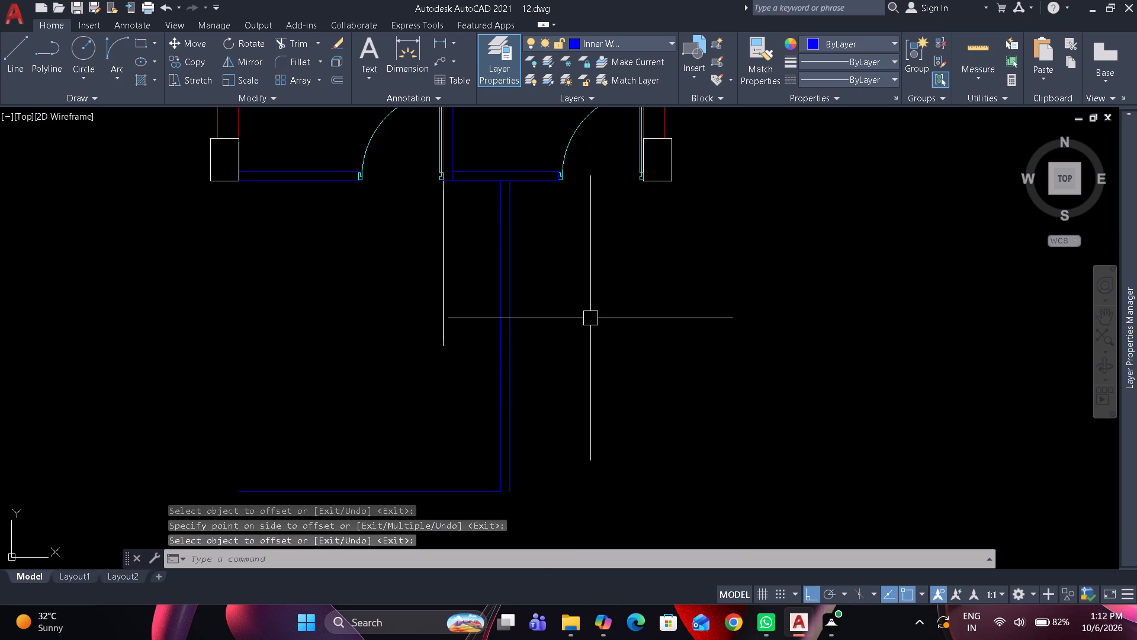
# Offset the right face of the lower dividing wall 11'3" to the right.
pyautogui.moveTo(573, 316); pyautogui.dragTo(542, 313, button='middle')
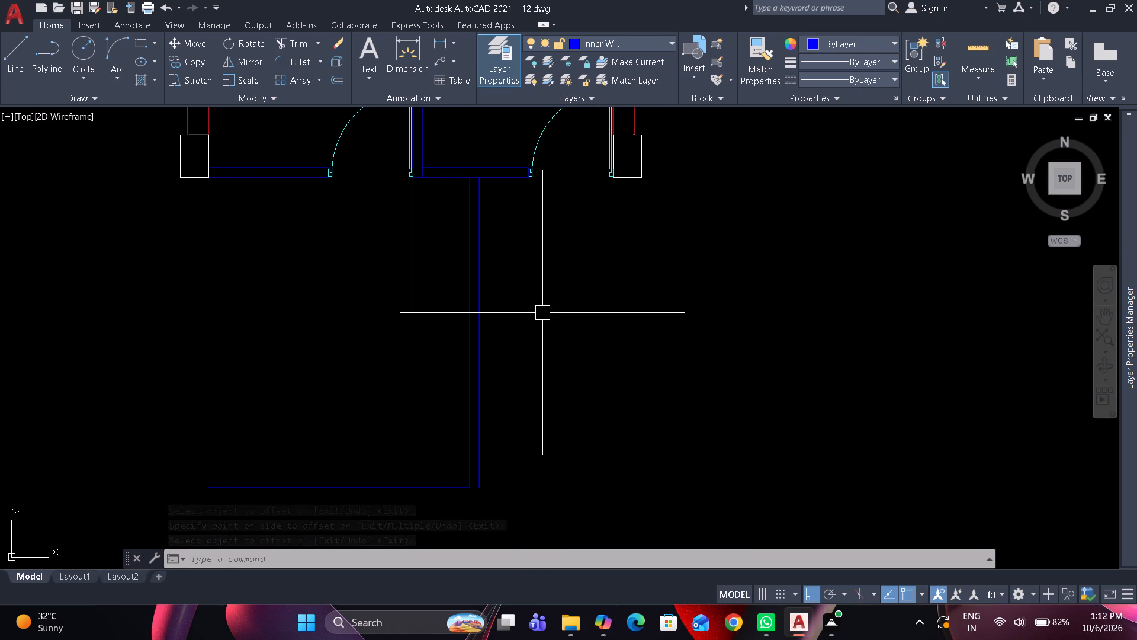
pyautogui.write('o')
pyautogui.press('space')
pyautogui.write('11')
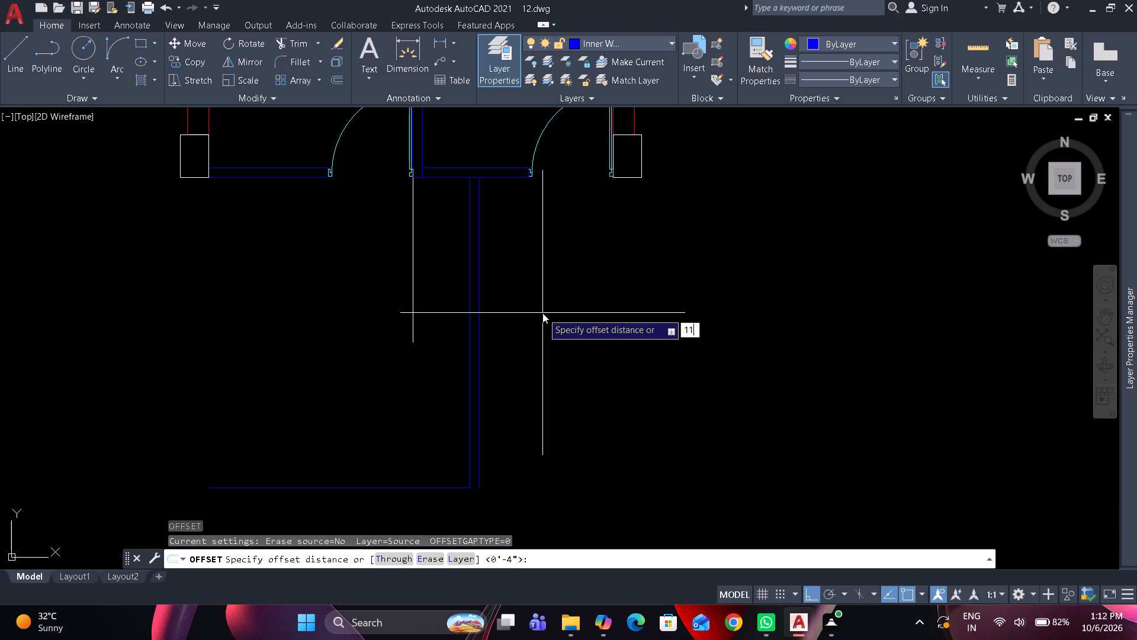
pyautogui.write('\'3"')
pyautogui.press('space')
pyautogui.moveTo(477, 334); pyautogui.dragTo(490, 329)
pyautogui.click(615, 297)
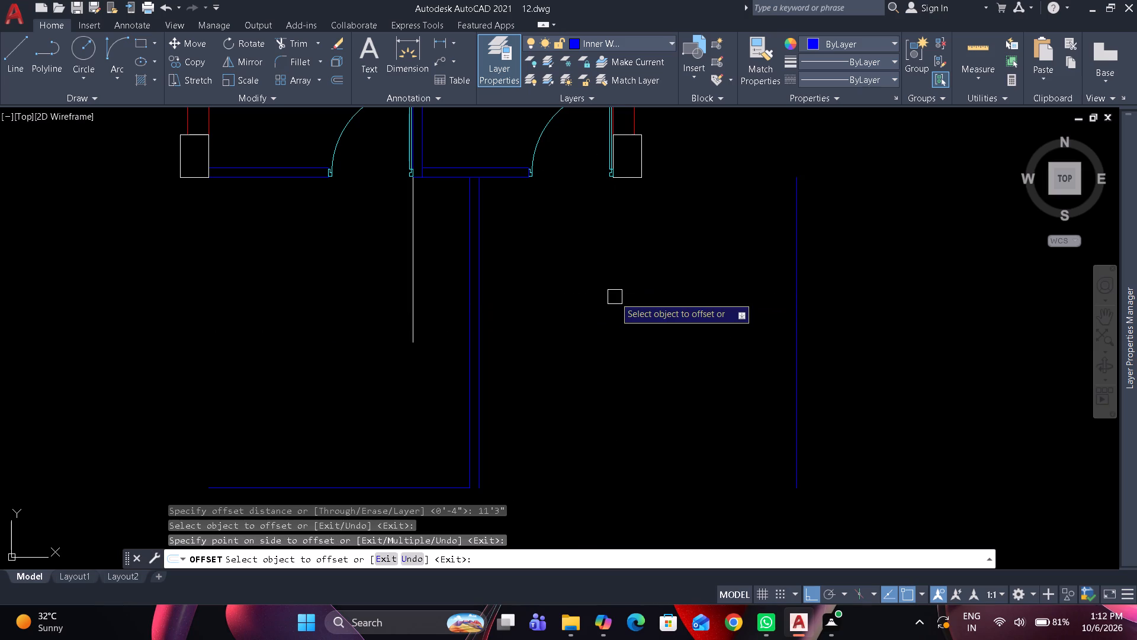
pyautogui.press('space')
# Draw a horizontal line from the top end of the 11'3" offset line to the right column's lower outer corner.
pyautogui.moveTo(561, 375); pyautogui.dragTo(561, 375, button='middle')
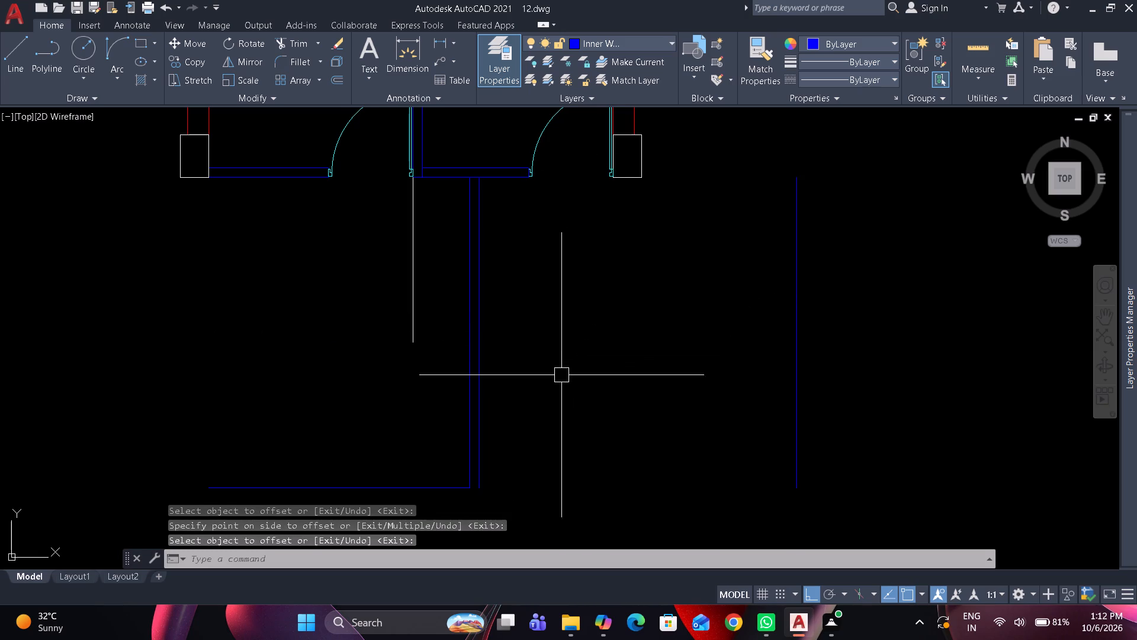
pyautogui.moveTo(561, 375); pyautogui.dragTo(547, 389, button='middle')
pyautogui.scroll(1, 681, 184)
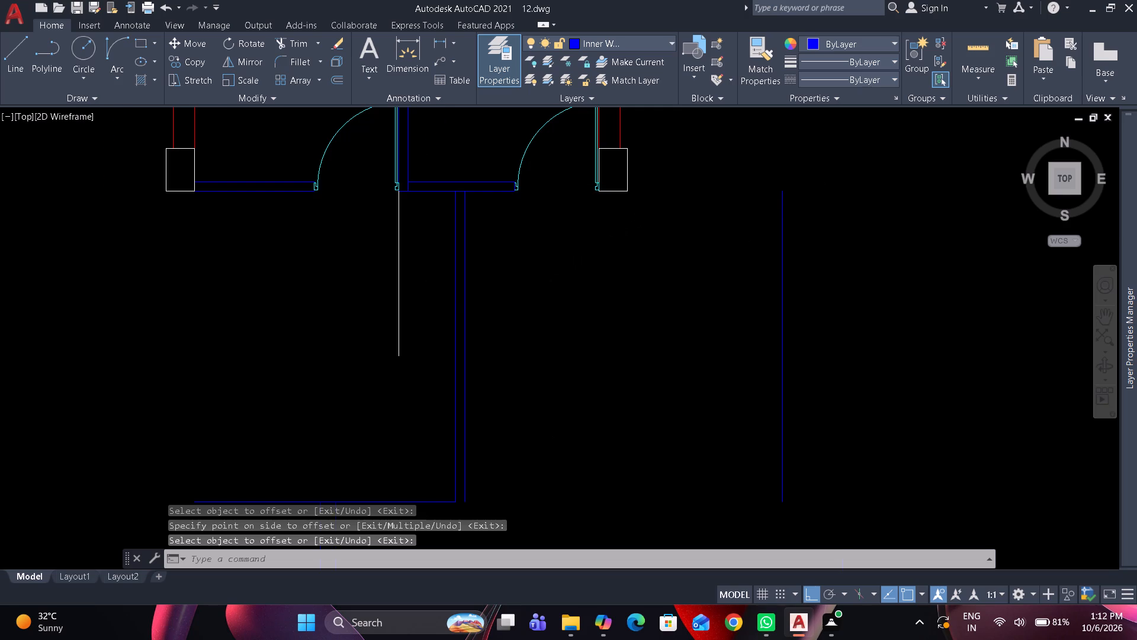
pyautogui.write('l')
pyautogui.press('space')
pyautogui.moveTo(836, 194); pyautogui.dragTo(819, 197)
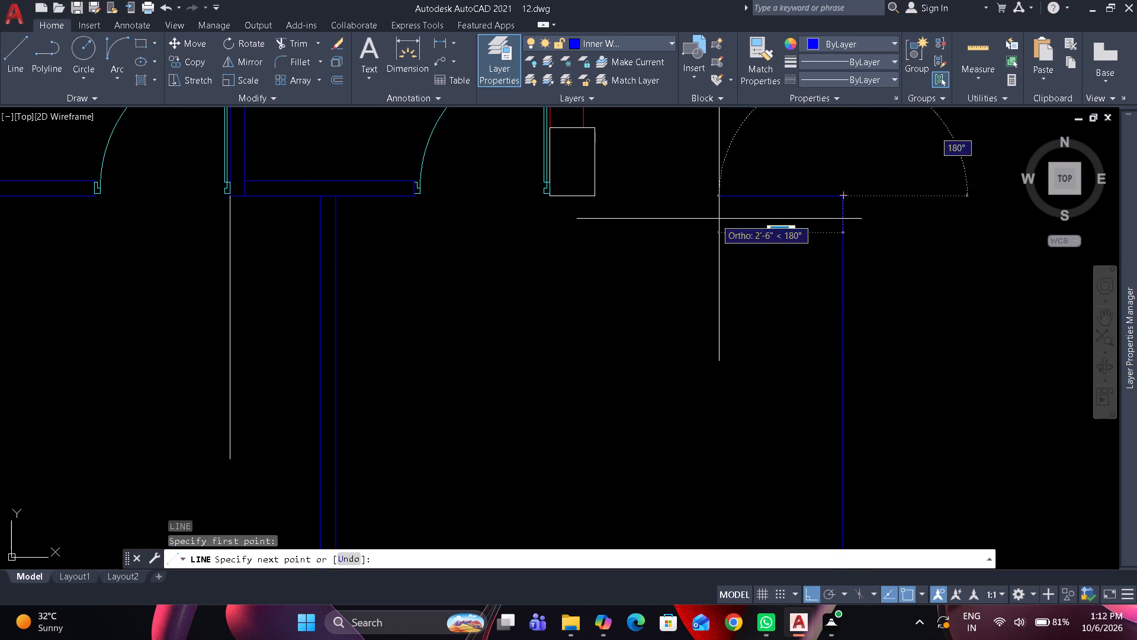
pyautogui.click(596, 197)
pyautogui.press('space')
# Offset the lower right room's top line 4" upward and its right line 4" outward.
pyautogui.scroll(1, 679, 165)
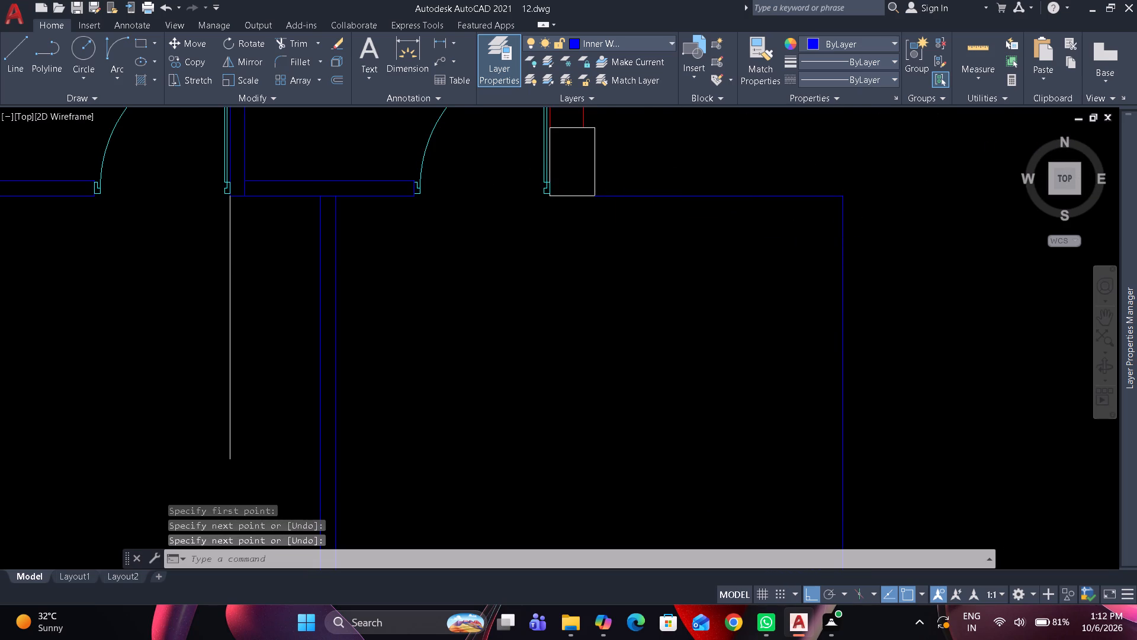
pyautogui.moveTo(661, 193); pyautogui.dragTo(611, 291, button='middle')
pyautogui.scroll(-1, 637, 260)
pyautogui.write('o')
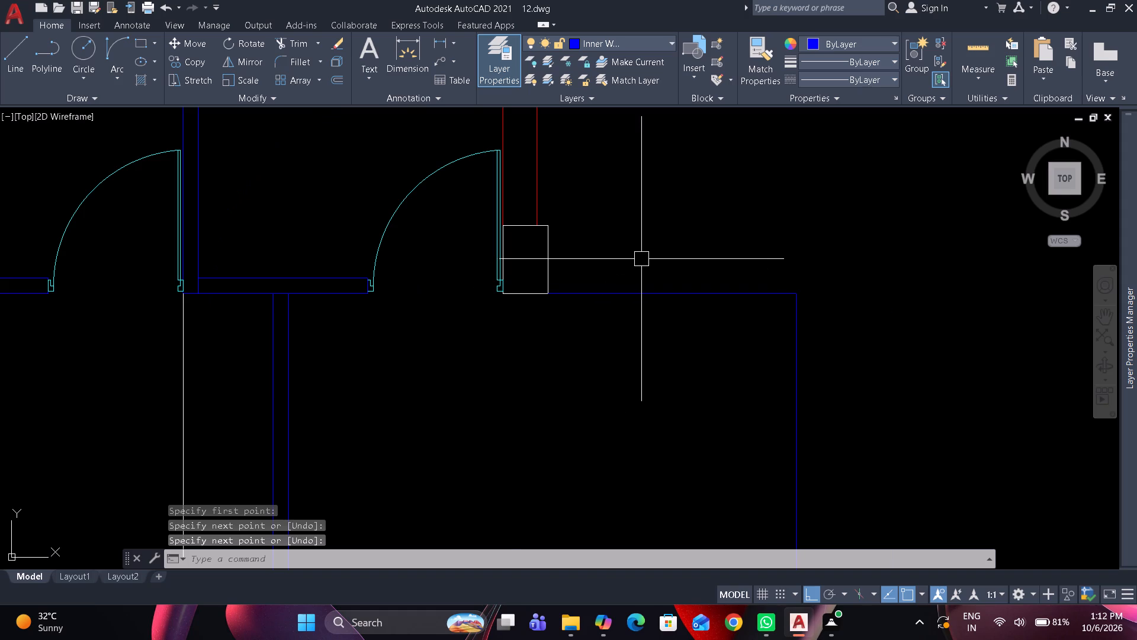
pyautogui.press('space')
pyautogui.write('4"')
pyautogui.press('space')
pyautogui.moveTo(643, 292); pyautogui.dragTo(641, 260)
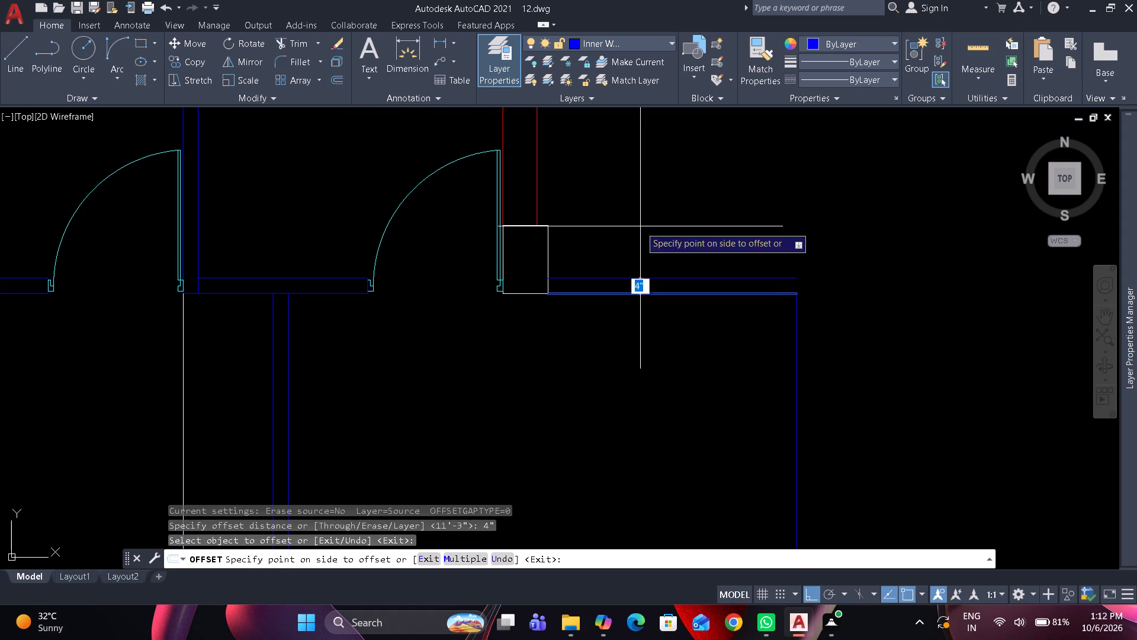
pyautogui.moveTo(640, 226); pyautogui.dragTo(651, 223)
pyautogui.moveTo(797, 325); pyautogui.dragTo(831, 312)
pyautogui.click(855, 301)
pyautogui.press('space')
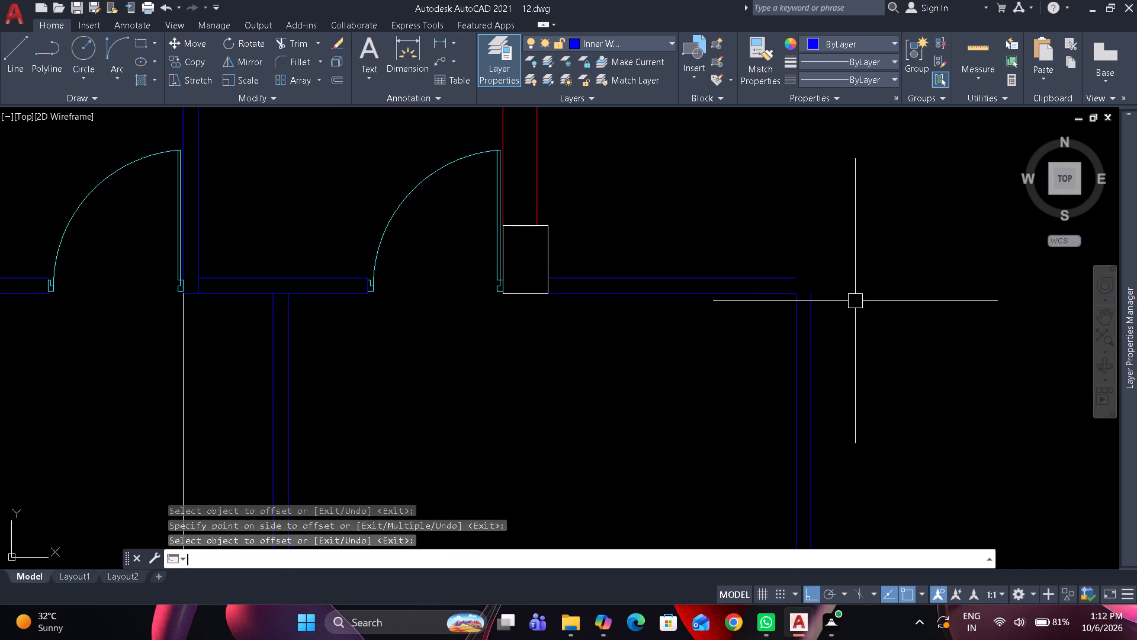
# Fillet the outer top and right wall lines of the lower right room into a square corner.
pyautogui.write('f')
pyautogui.press('space')
pyautogui.click(814, 312)
pyautogui.click(792, 274)
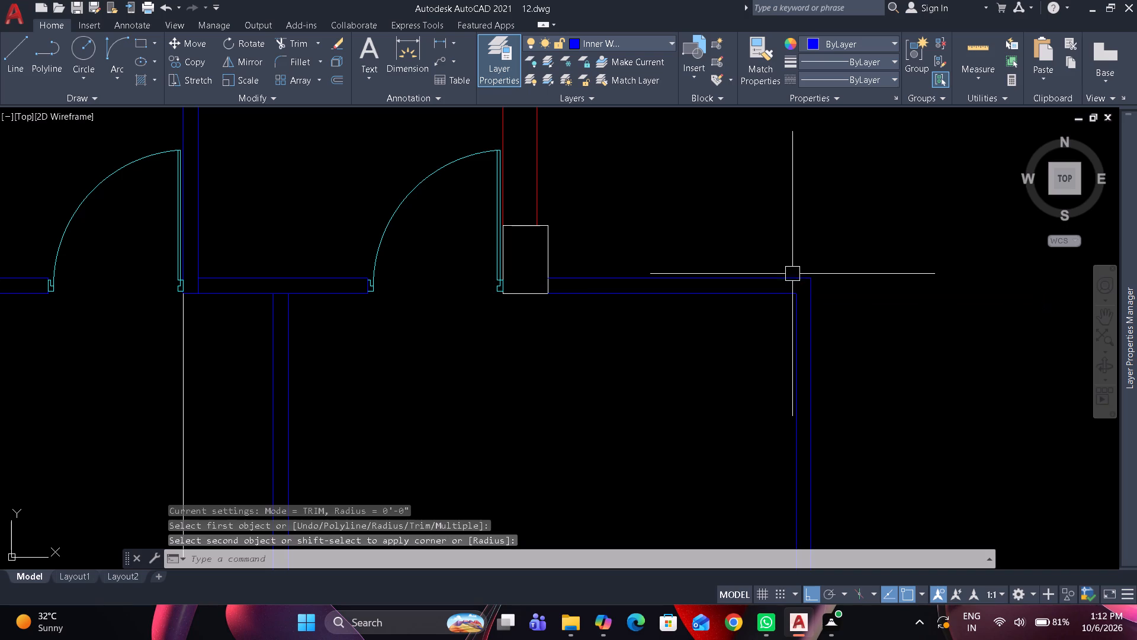
# Offset the lower left area's bottom horizontal line 4" downward.
pyautogui.scroll(-2, 773, 214)
pyautogui.moveTo(762, 209); pyautogui.dragTo(728, 196, button='middle')
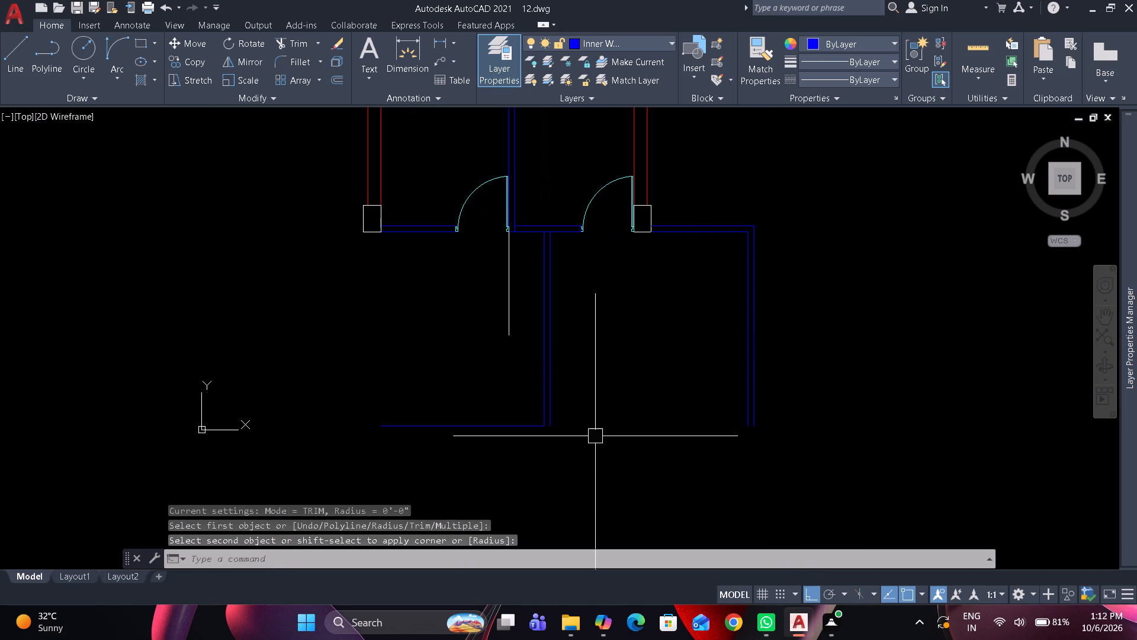
pyautogui.write('o')
pyautogui.press('space')
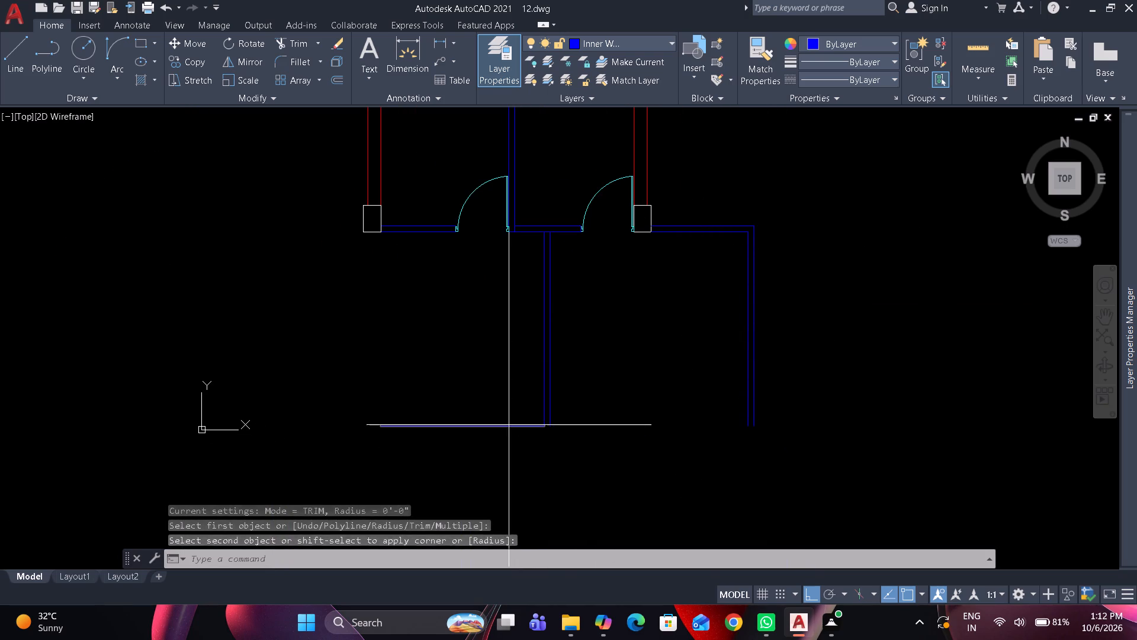
pyautogui.press('space')
pyautogui.moveTo(515, 427); pyautogui.dragTo(515, 441)
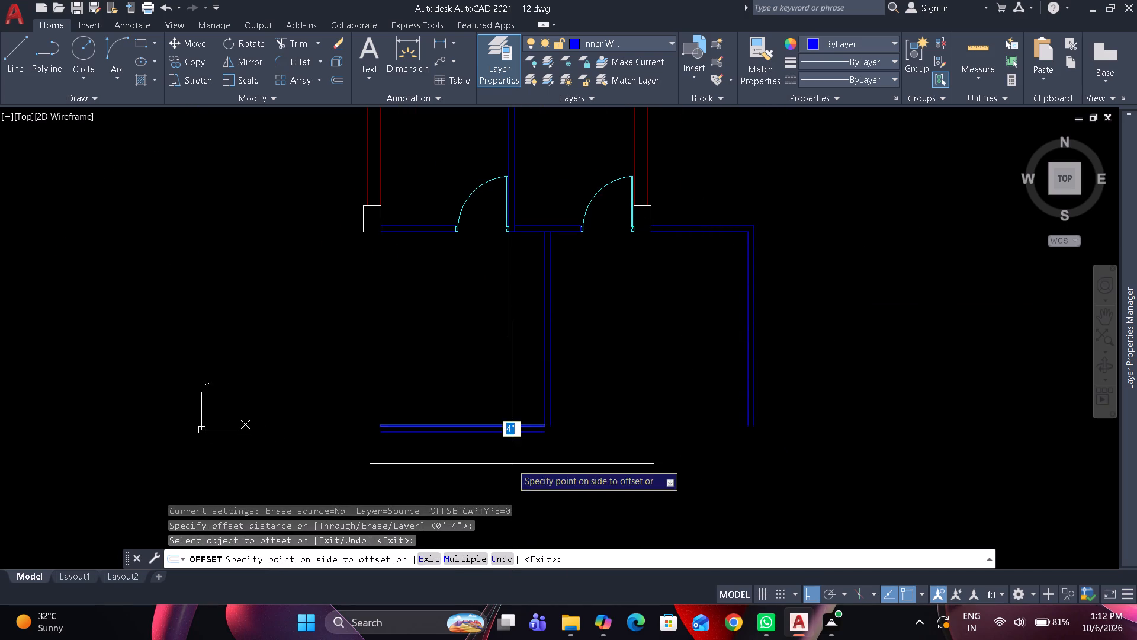
pyautogui.click(512, 464)
pyautogui.press('space')
# Fillet the outer bottom wall line with the lower right room's outer right line into a square corner.
pyautogui.scroll(1, 587, 454)
pyautogui.moveTo(587, 454); pyautogui.dragTo(558, 407, button='middle')
pyautogui.press('f')
pyautogui.press('space')
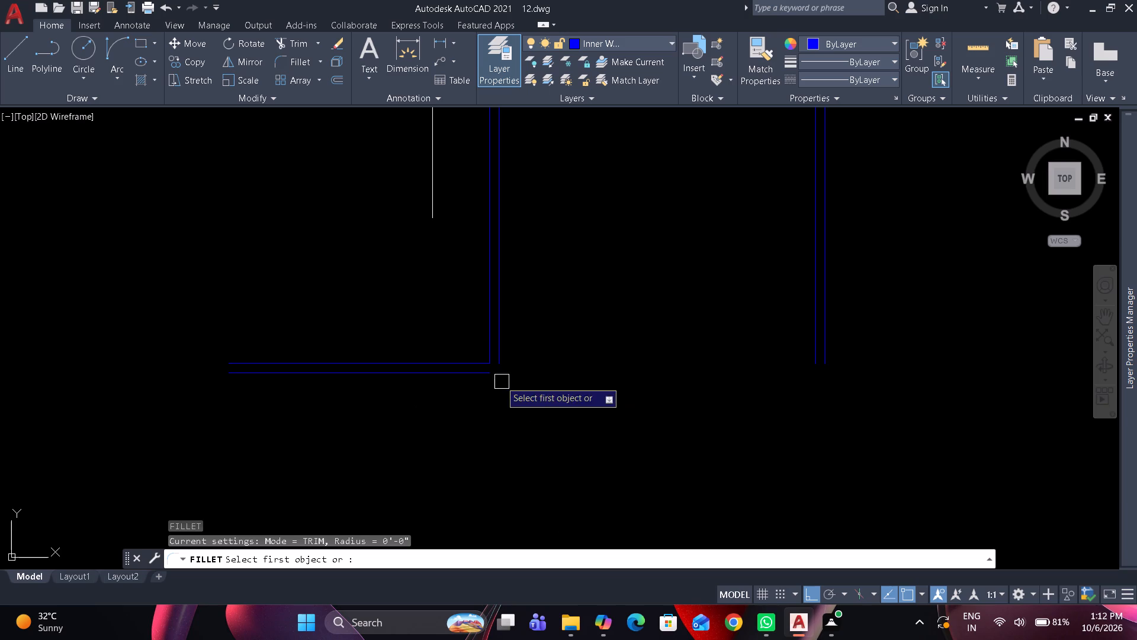
pyautogui.click(484, 375)
pyautogui.click(830, 360)
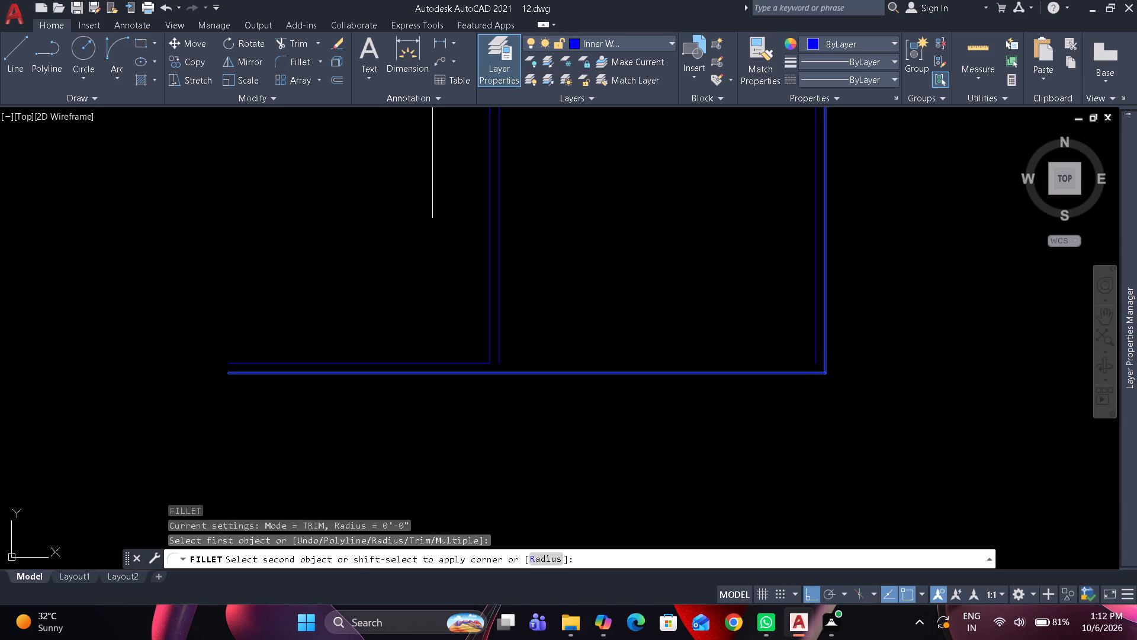
# Draw a line closing the inner bottom edge of the lower right room between its two inner side walls.
pyautogui.press('l')
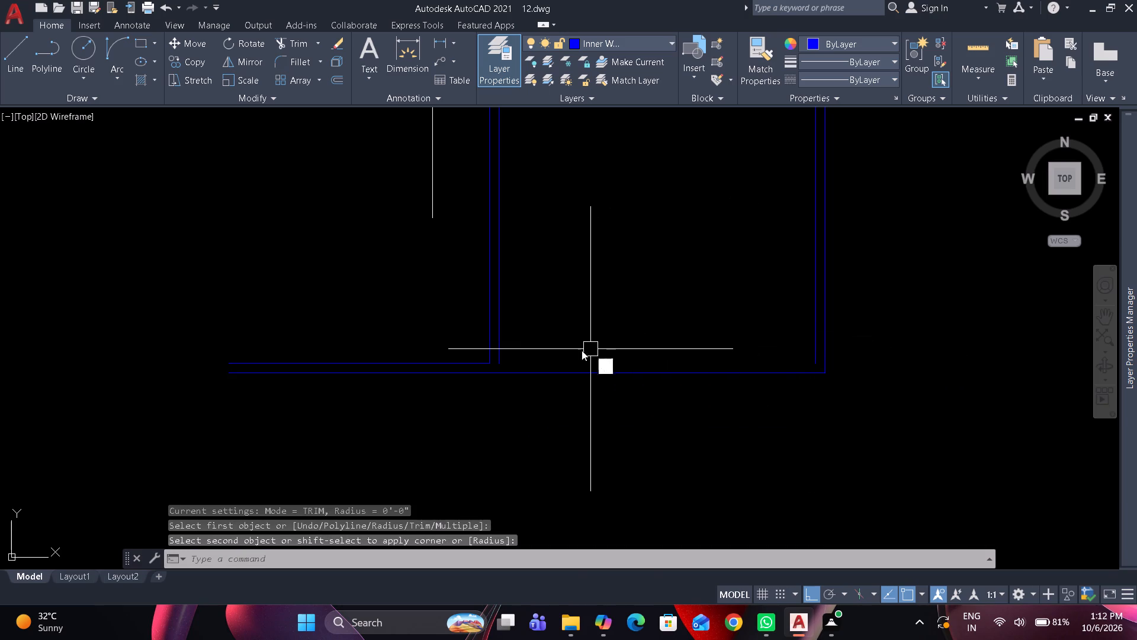
pyautogui.press('space')
pyautogui.moveTo(502, 363); pyautogui.dragTo(526, 355)
pyautogui.scroll(2, 708, 337)
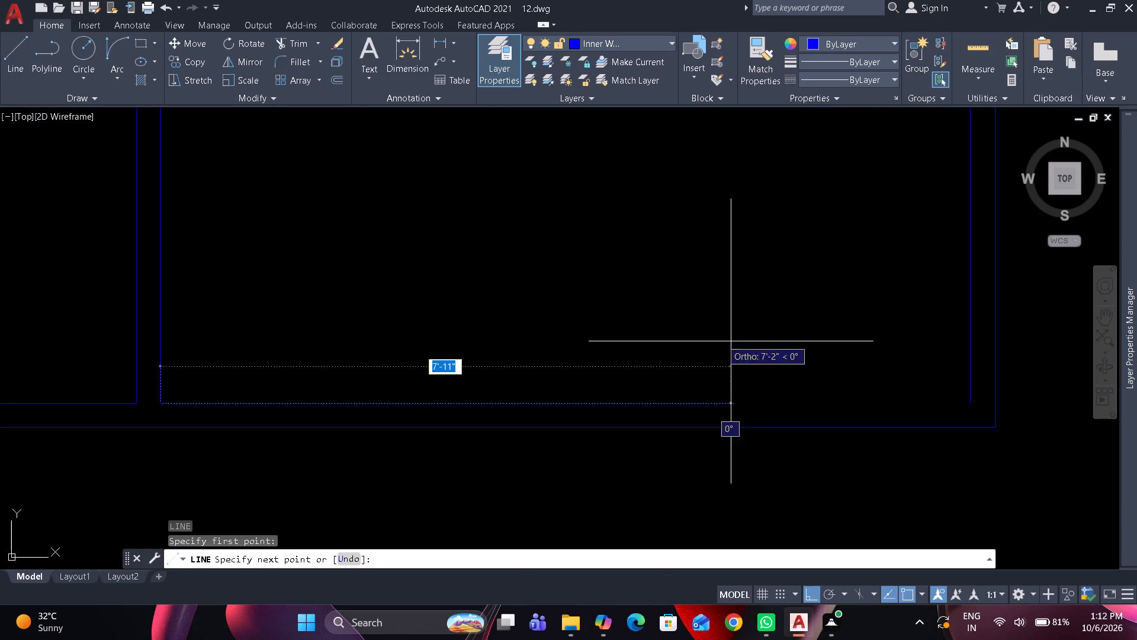
pyautogui.click(965, 409)
pyautogui.press('space')
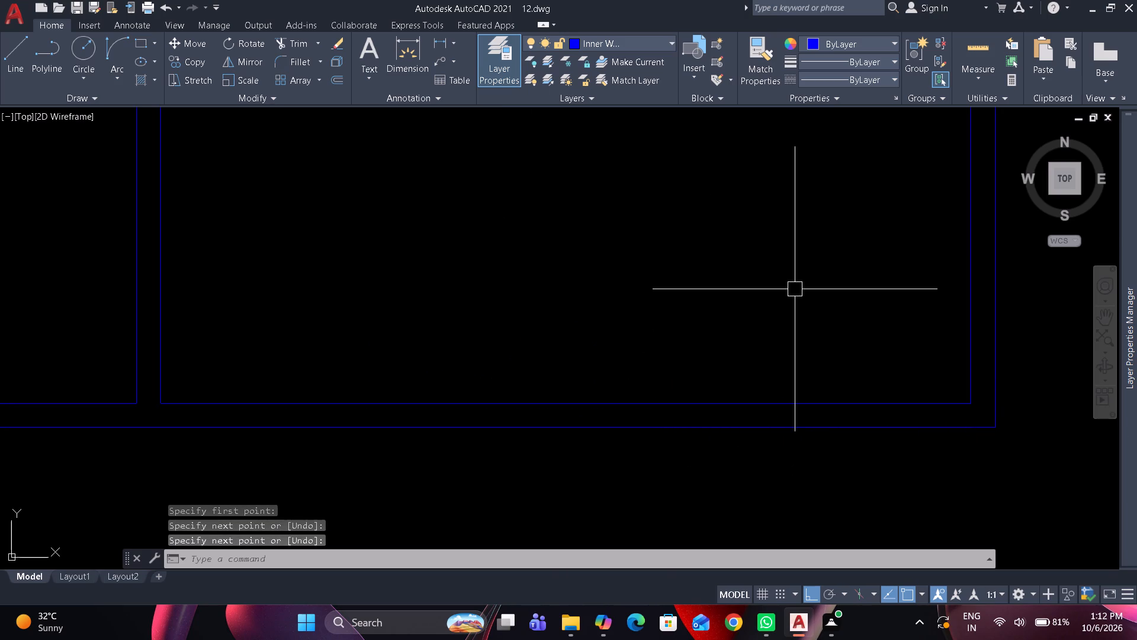
# Offset the left line of the wall between the two lower rooms 15'6" to the left for the lower left room's width.
pyautogui.scroll(-4, 715, 274)
pyautogui.moveTo(602, 276); pyautogui.dragTo(615, 308, button='middle')
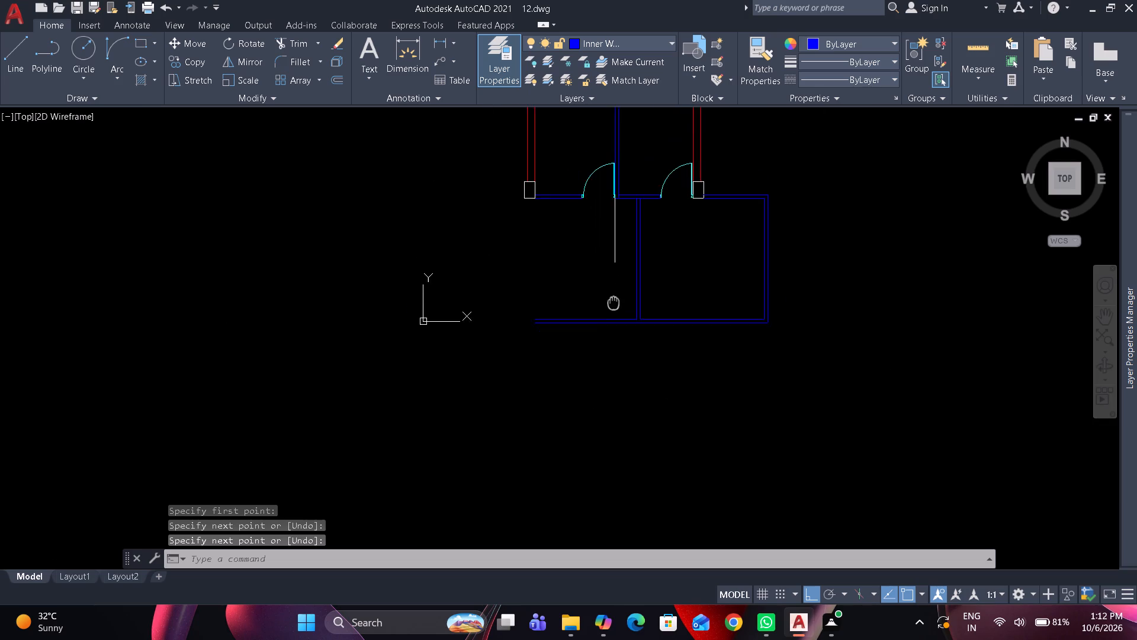
pyautogui.moveTo(615, 308); pyautogui.dragTo(620, 327, button='middle')
pyautogui.scroll(1, 534, 323)
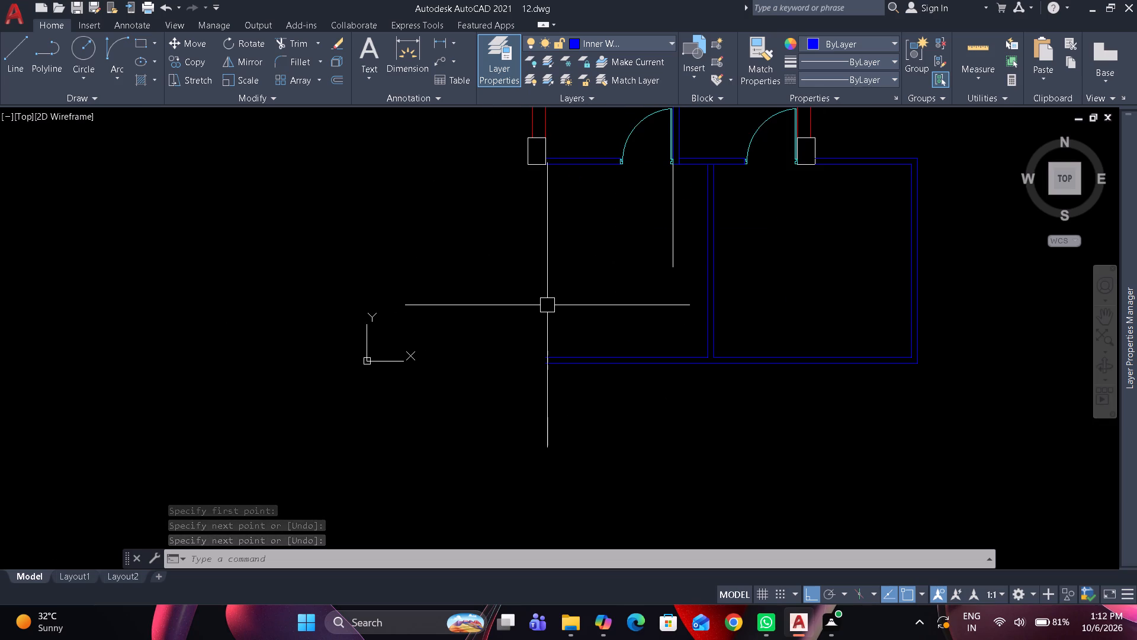
pyautogui.write('o')
pyautogui.press('space')
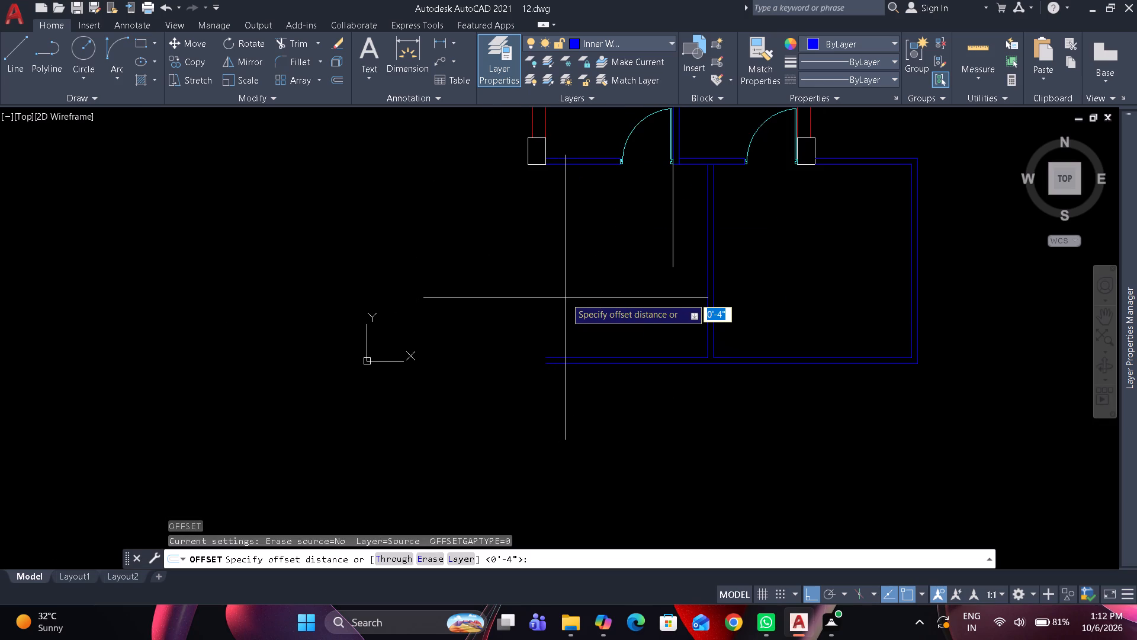
pyautogui.write('15')
pyautogui.press("'")
pyautogui.press('6')
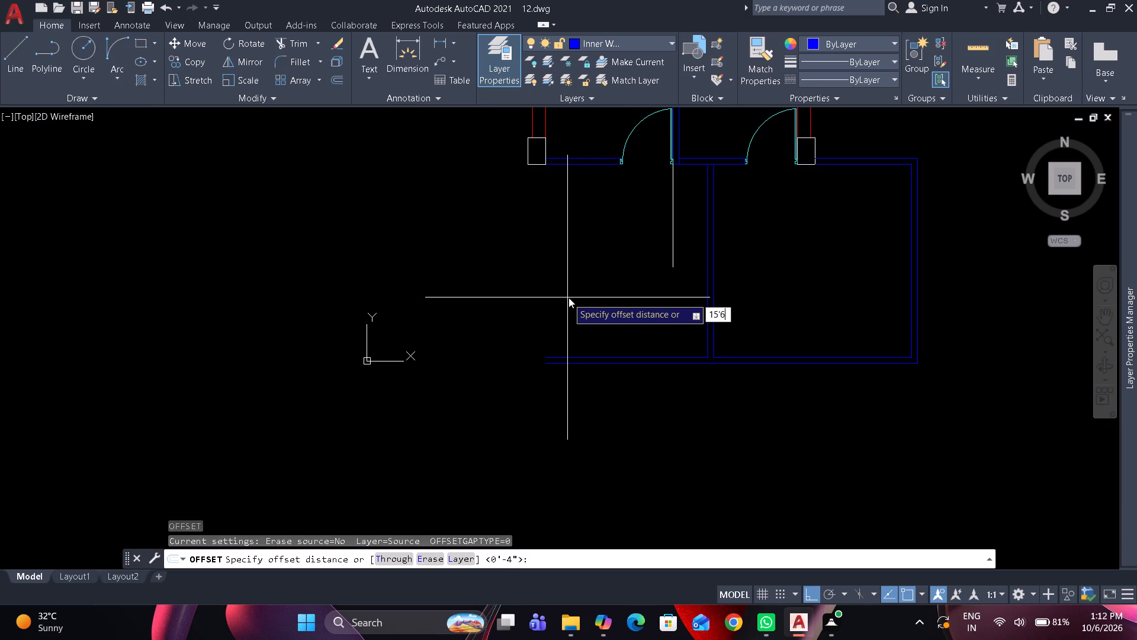
pyautogui.press("'")
pyautogui.press('BackSpace')
pyautogui.hotkey('shift', '"')
pyautogui.press('space')
pyautogui.click(705, 293)
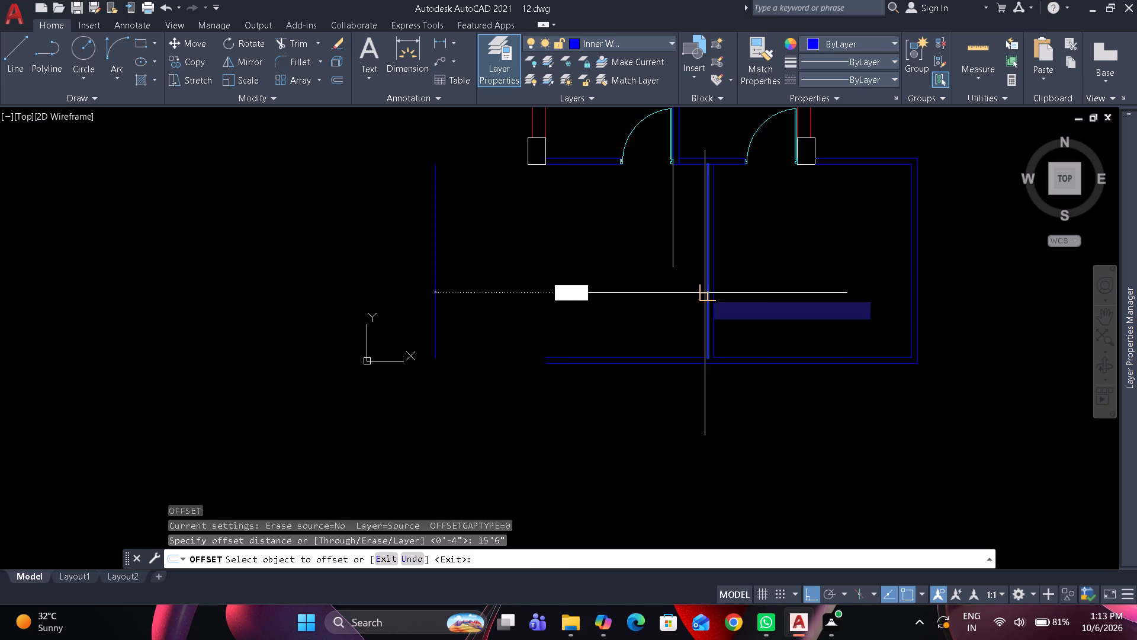
pyautogui.click(658, 296)
pyautogui.press('space')
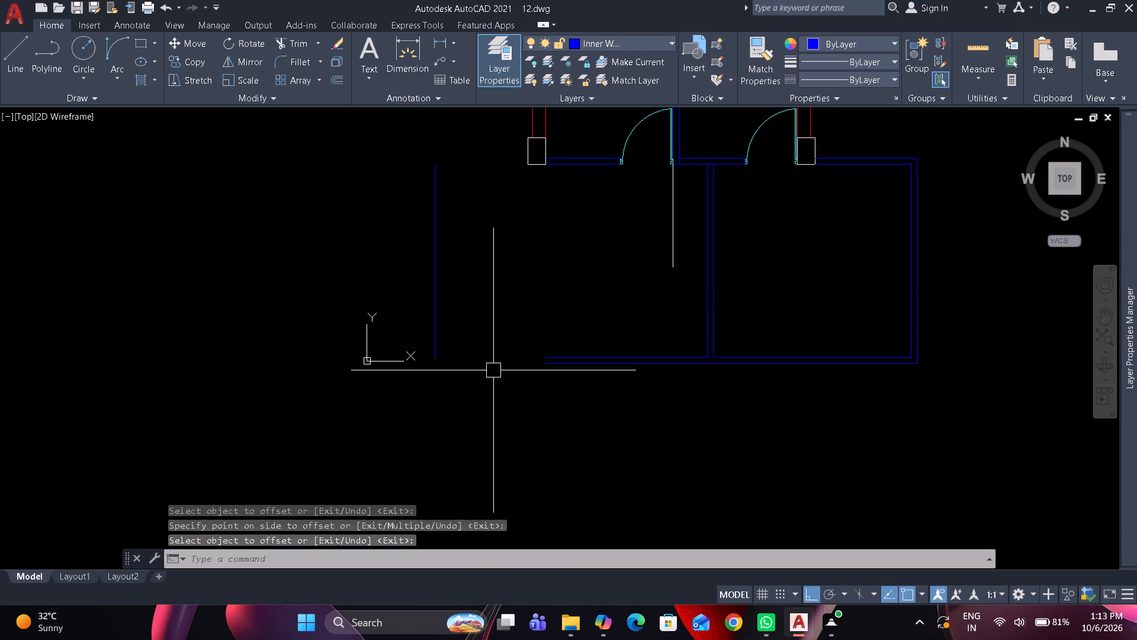
# Offset the lower left room's new left line 4" outward.
pyautogui.write('o')
pyautogui.press('space')
pyautogui.write('4"')
pyautogui.press('space')
pyautogui.moveTo(434, 302); pyautogui.dragTo(417, 302)
pyautogui.click(386, 302)
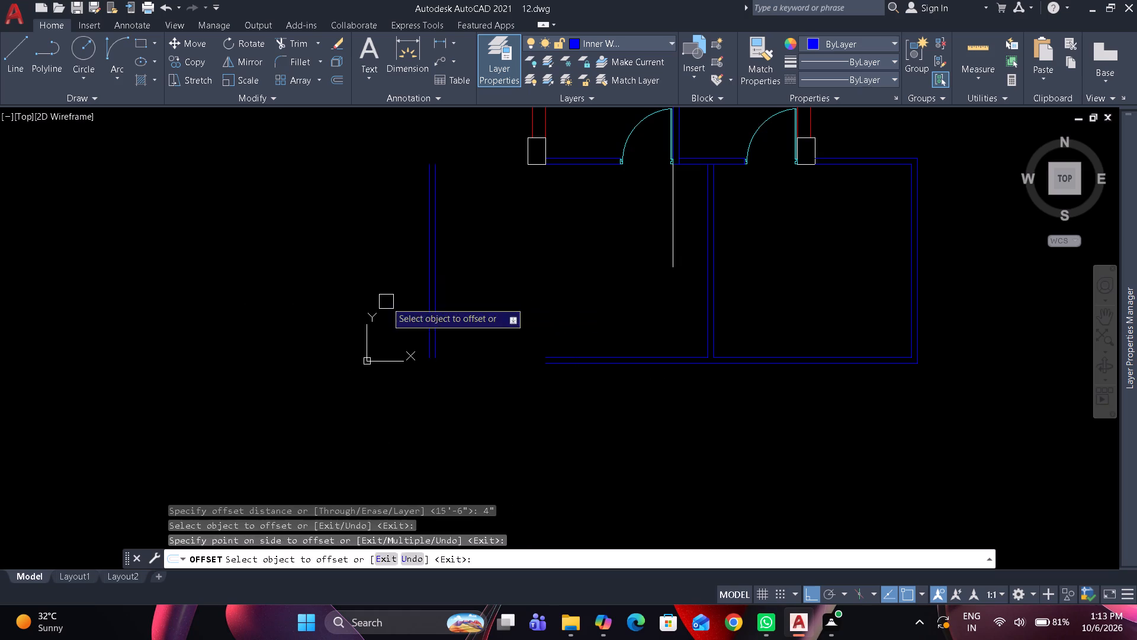
pyautogui.press('space')
# Fillet the lower left room's left and bottom wall lines, outer and inner, into square bottom-left corners.
pyautogui.scroll(1, 438, 362)
pyautogui.press('f')
pyautogui.press('space')
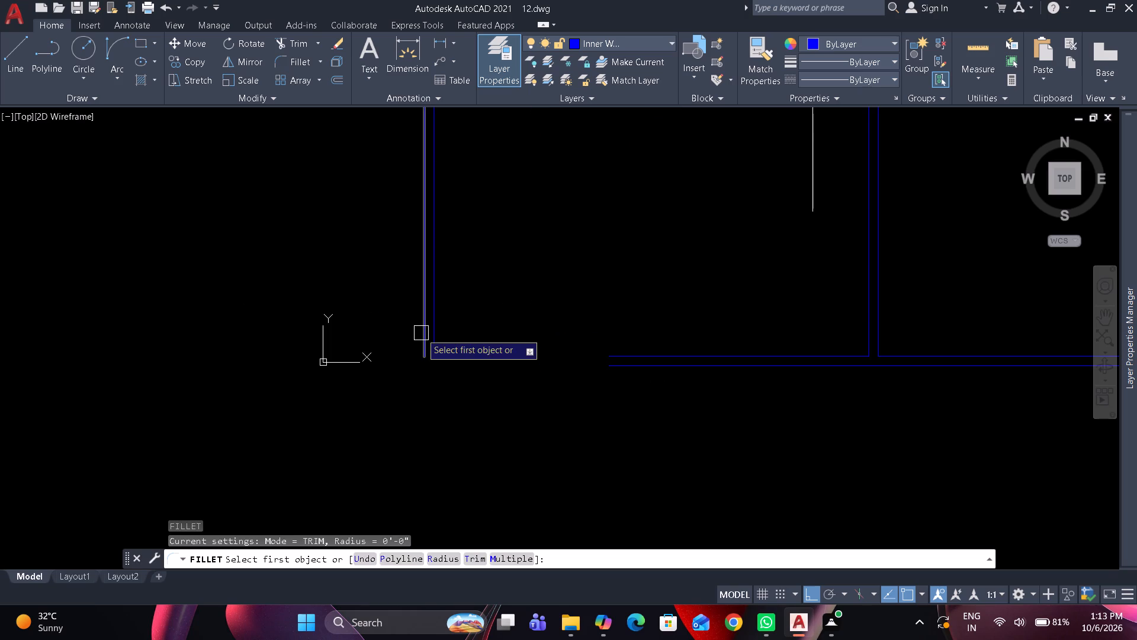
pyautogui.click(421, 333)
pyautogui.moveTo(622, 366); pyautogui.dragTo(594, 377)
pyautogui.press('space')
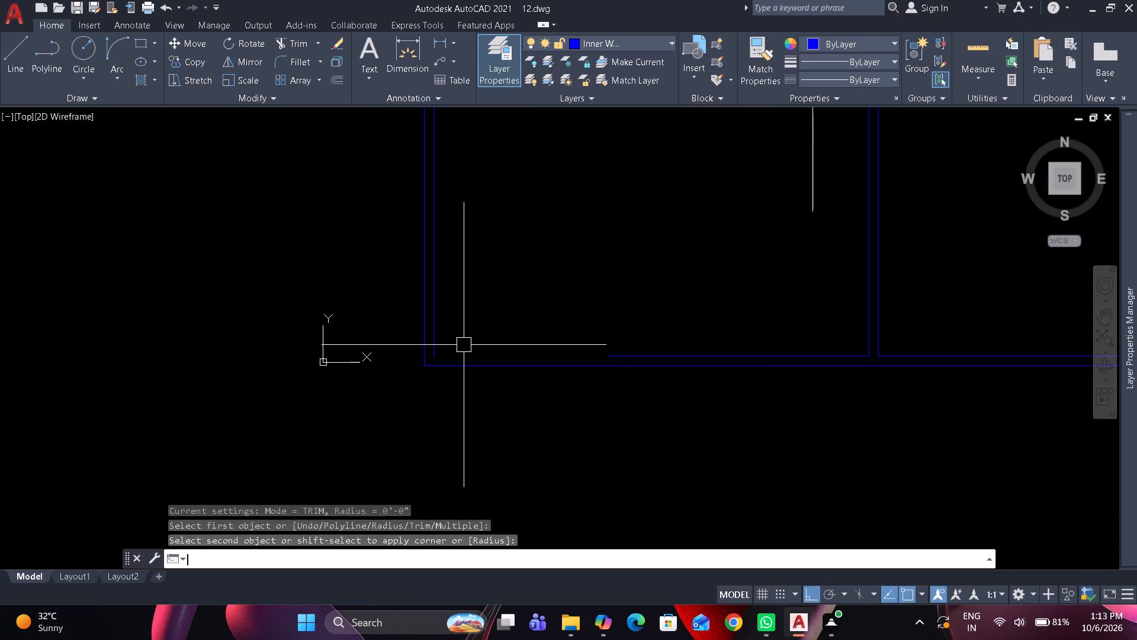
pyautogui.click(439, 331)
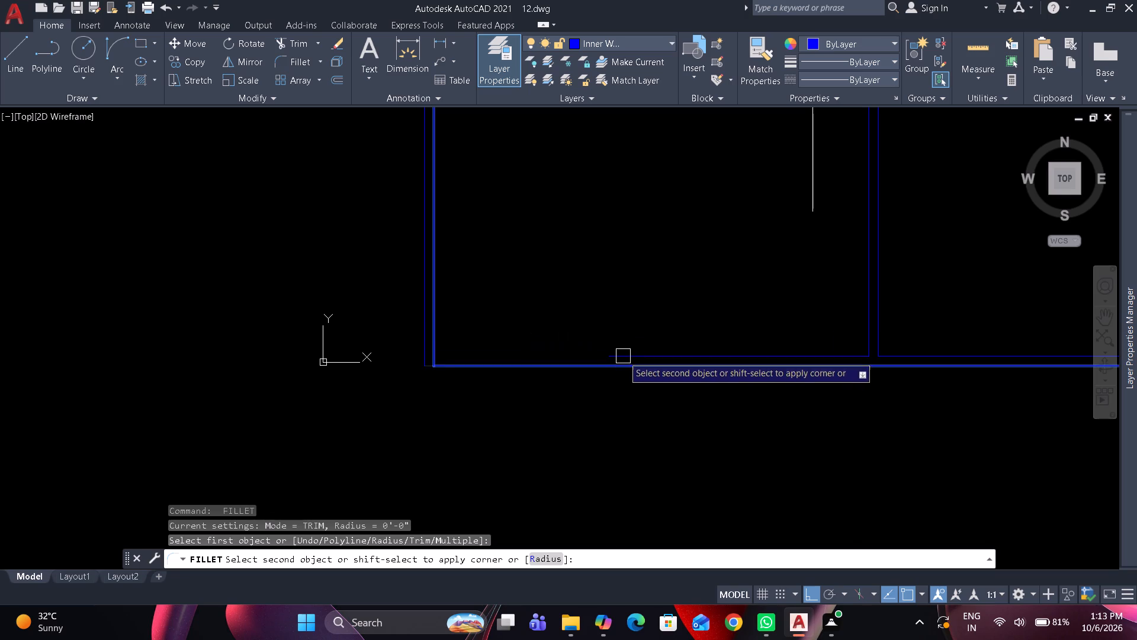
pyautogui.moveTo(622, 354); pyautogui.dragTo(619, 346)
# Fillet the lower left room's left and top wall lines, inner and outer, into square top-left corners.
pyautogui.scroll(-1, 560, 276)
pyautogui.moveTo(555, 284); pyautogui.dragTo(535, 415, button='middle')
pyautogui.scroll(1, 496, 274)
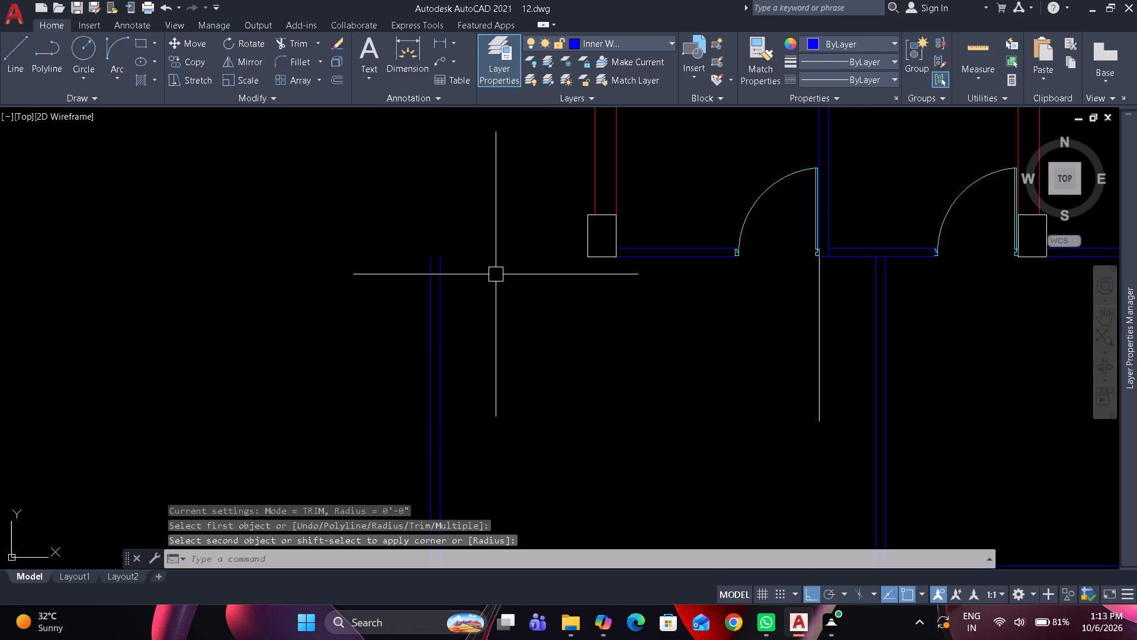
pyautogui.press('space')
pyautogui.moveTo(440, 279); pyautogui.dragTo(455, 279)
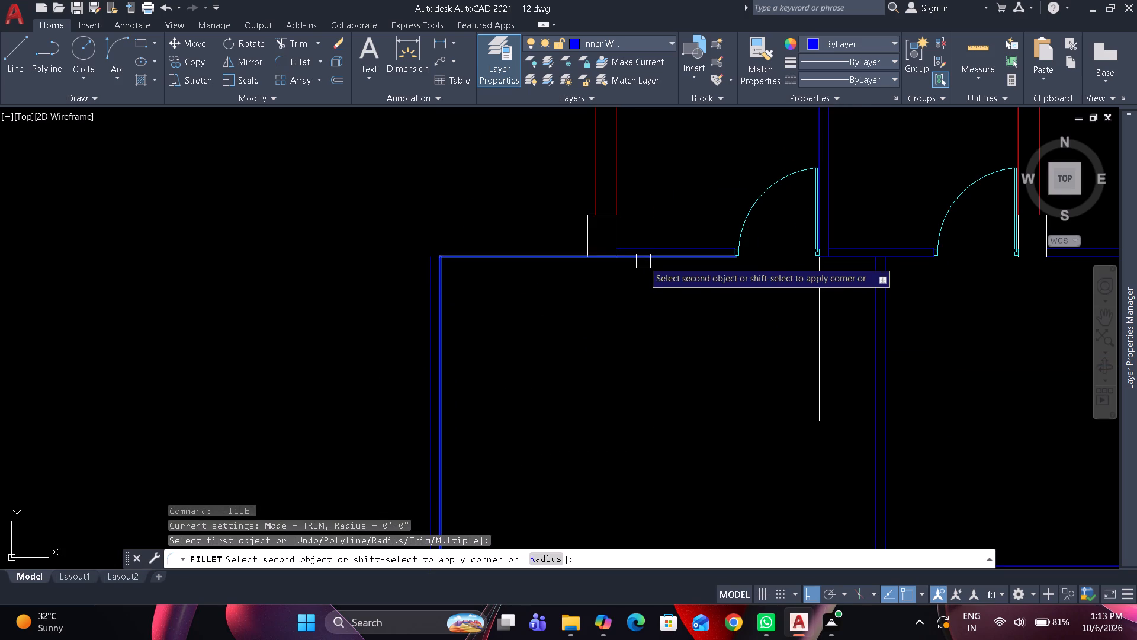
pyautogui.click(643, 261)
pyautogui.press('space')
pyautogui.click(433, 286)
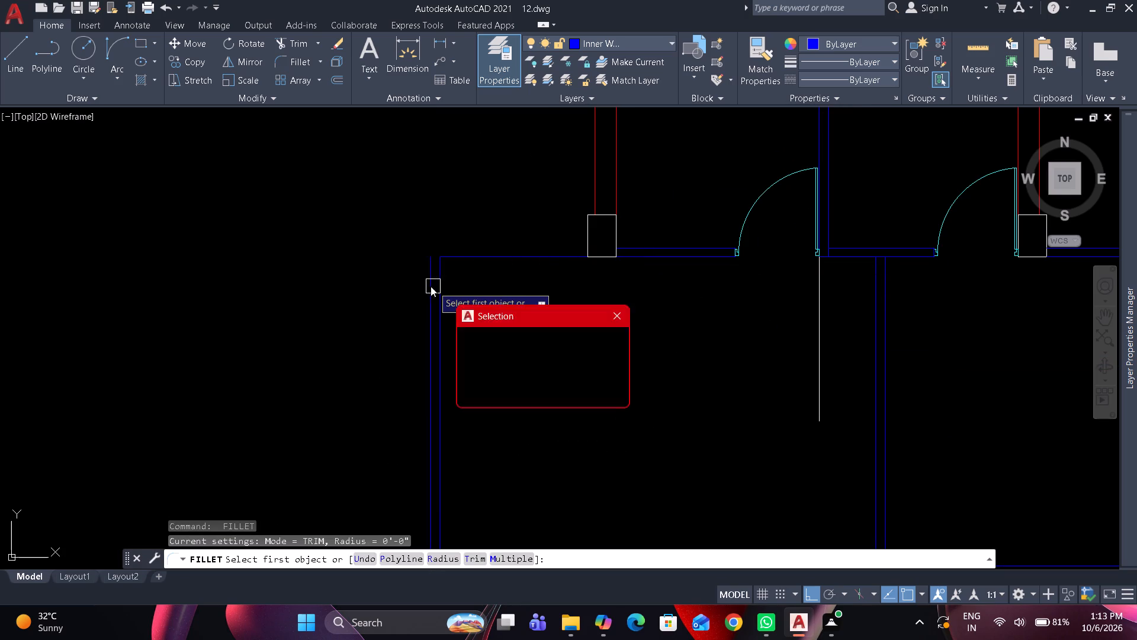
pyautogui.click(644, 244)
# Trim the outer top wall line of the lower left room where it crosses the column.
pyautogui.write('tr')
pyautogui.press('space')
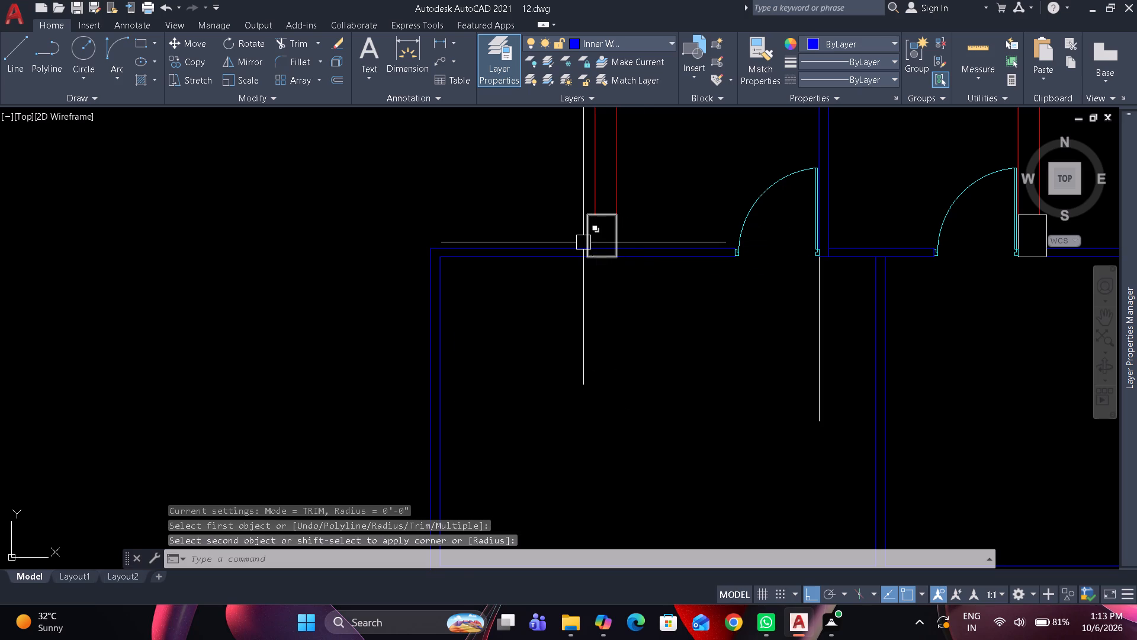
pyautogui.click(605, 244)
pyautogui.press('space')
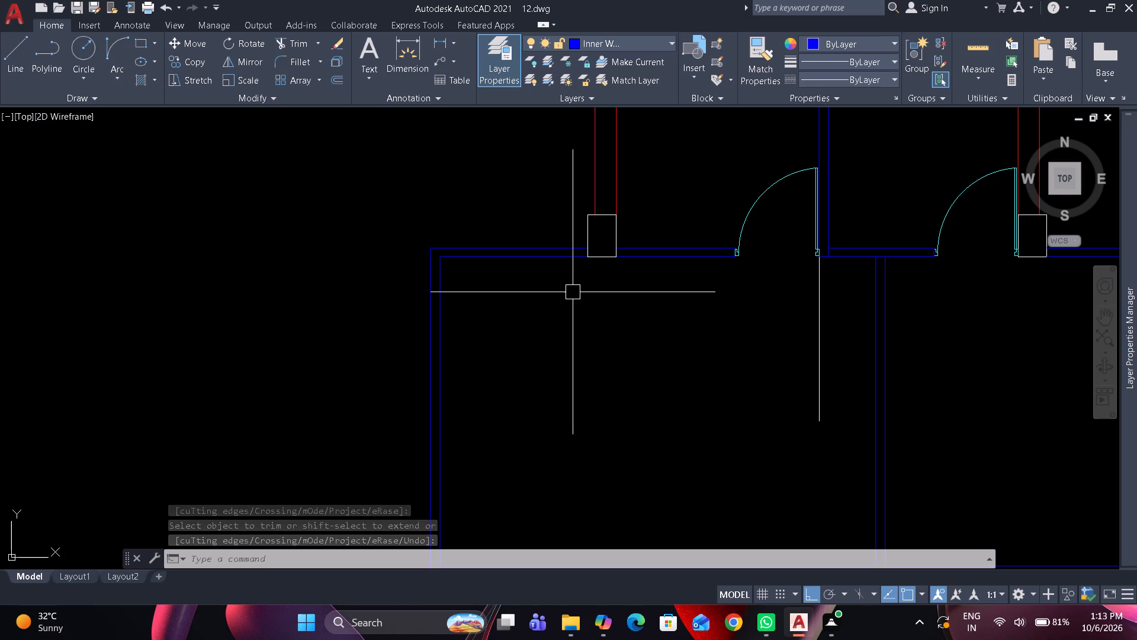
# Offset the lower left room's inner top line 9" upward and its inner left line 9" outward.
pyautogui.scroll(-1, 534, 290)
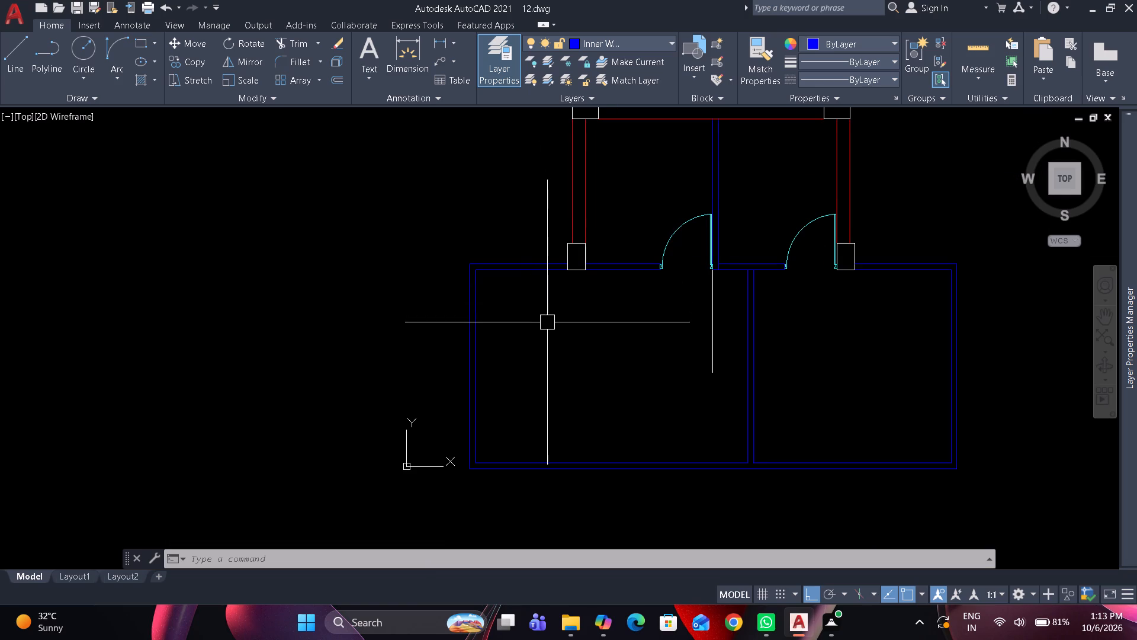
pyautogui.moveTo(548, 329); pyautogui.dragTo(548, 338, button='middle')
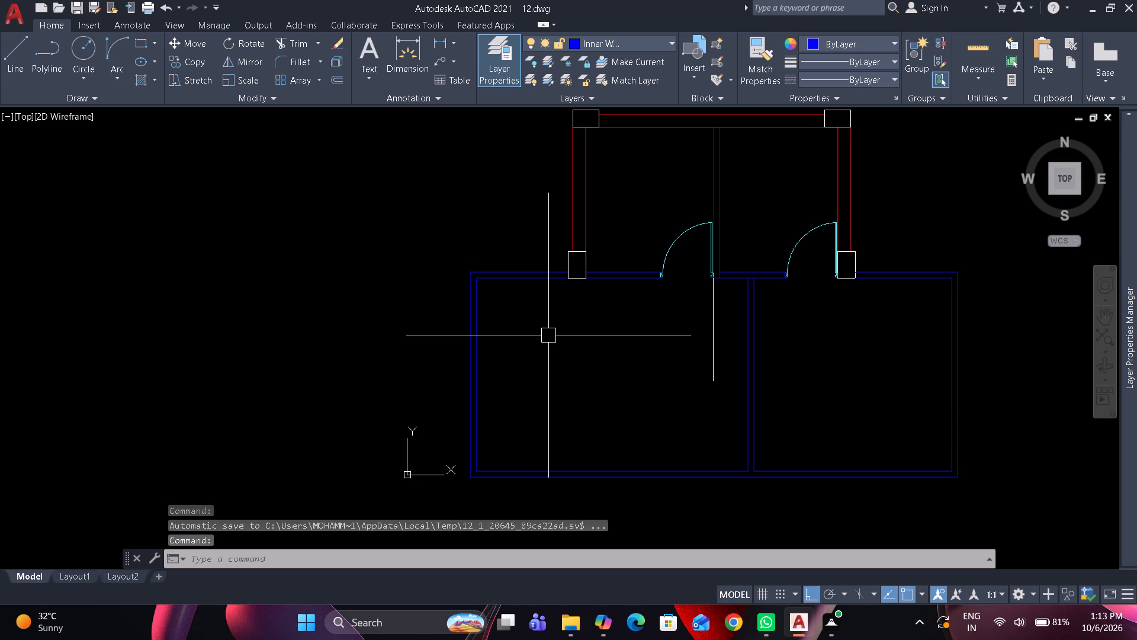
pyautogui.moveTo(548, 335); pyautogui.dragTo(551, 320, button='middle')
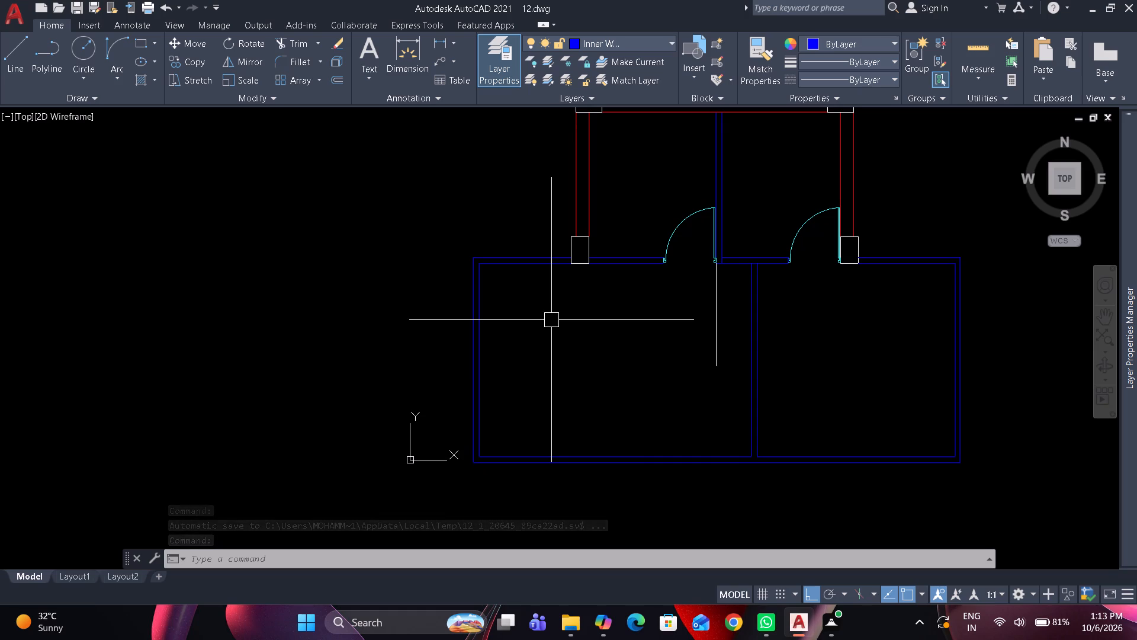
pyautogui.scroll(-1, 557, 332)
pyautogui.moveTo(557, 332); pyautogui.dragTo(491, 347, button='middle')
pyautogui.scroll(1, 484, 304)
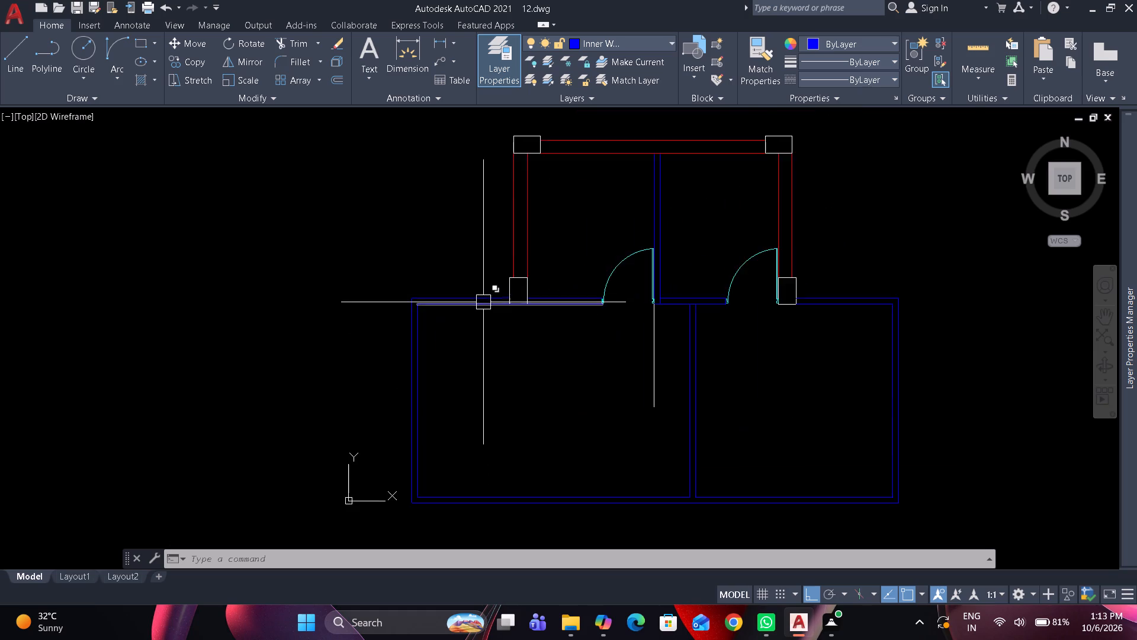
pyautogui.scroll(2, 483, 302)
pyautogui.write('o')
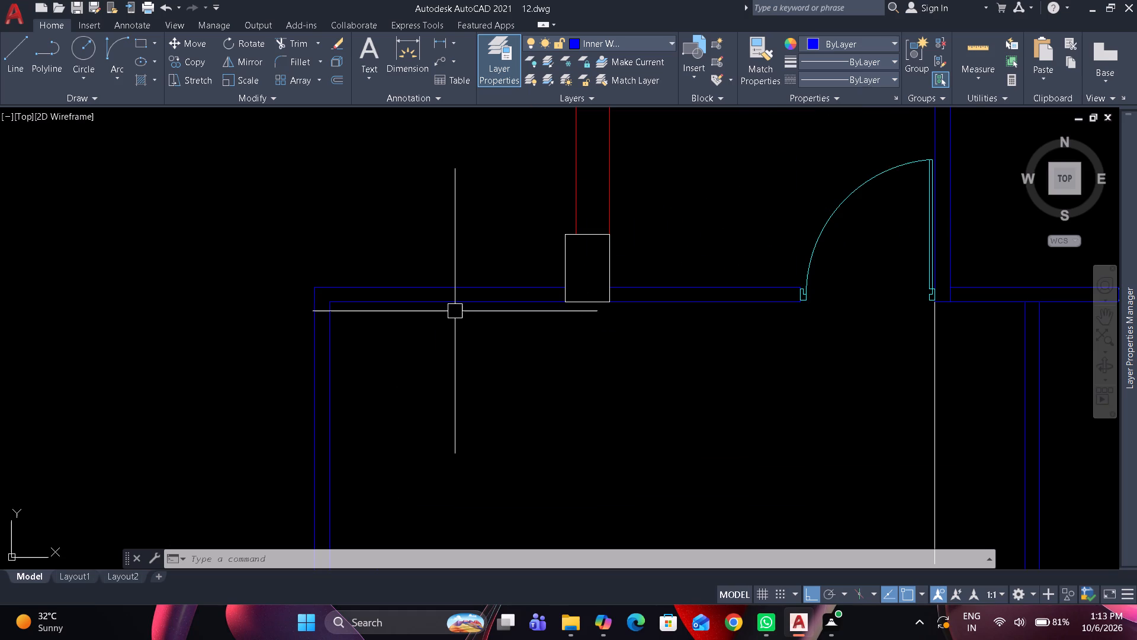
pyautogui.press('space')
pyautogui.write('9"')
pyautogui.press('space')
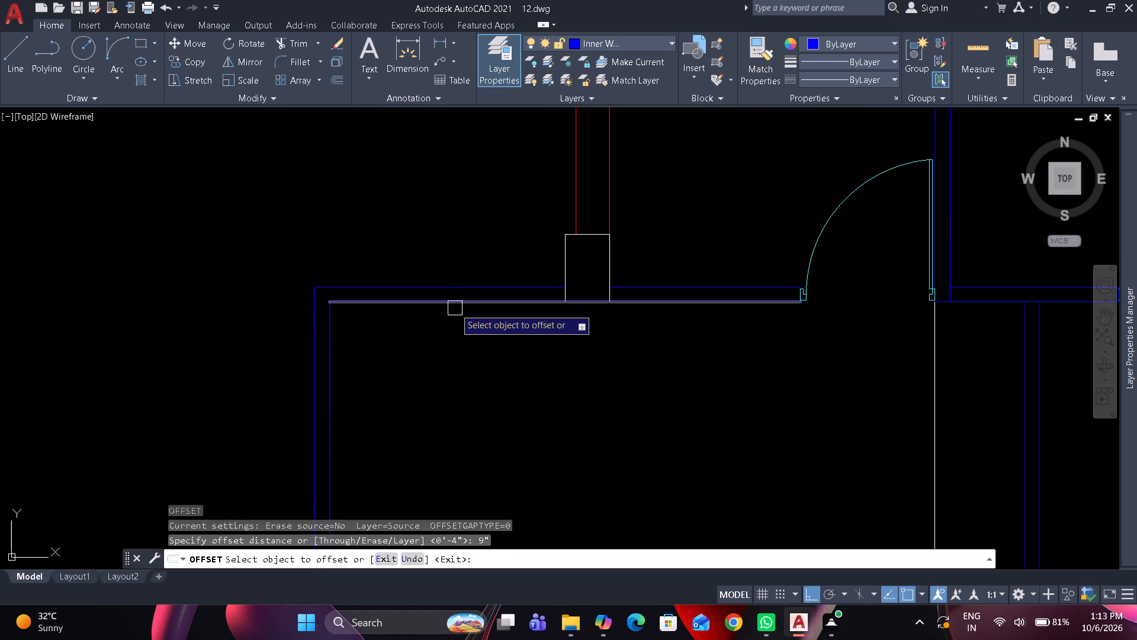
pyautogui.moveTo(455, 308); pyautogui.dragTo(455, 296)
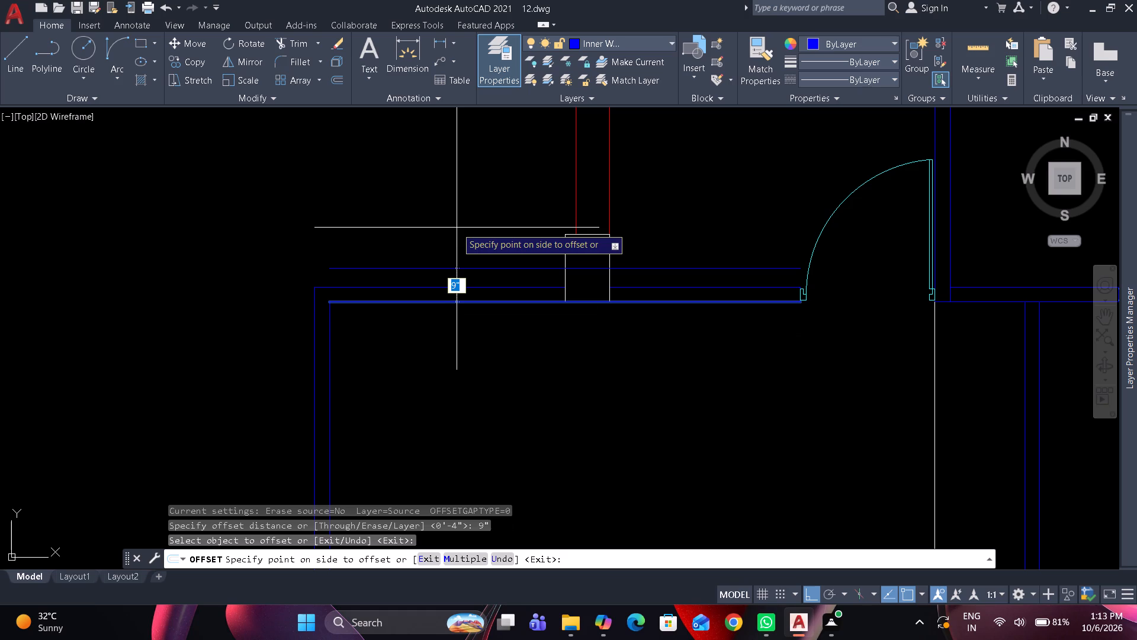
pyautogui.click(457, 228)
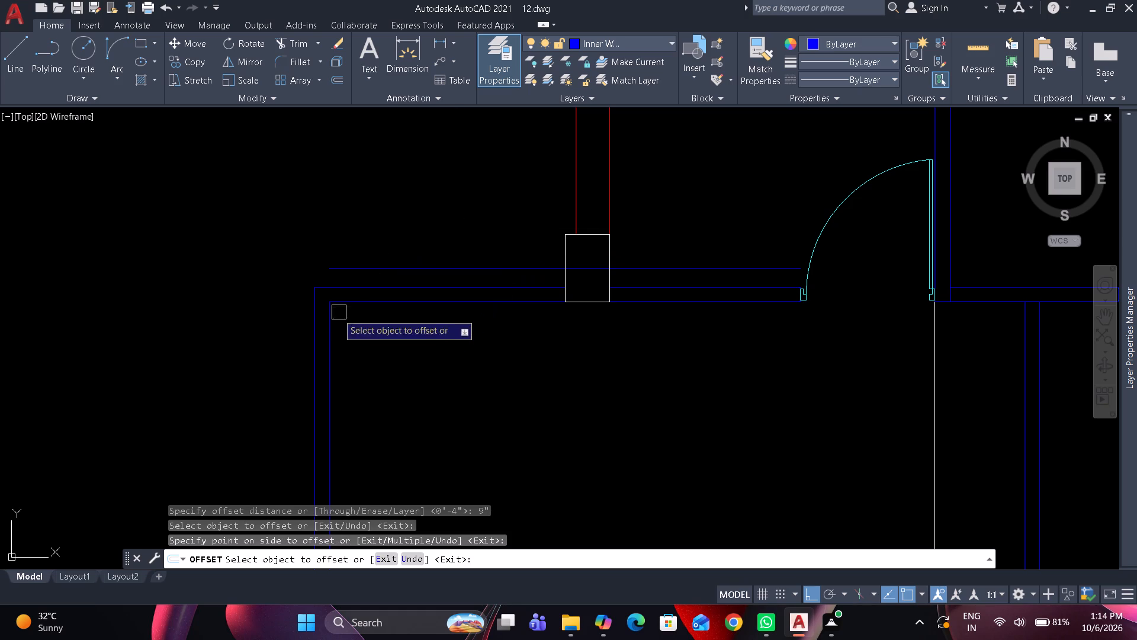
pyautogui.click(328, 327)
pyautogui.click(284, 338)
pyautogui.press('space')
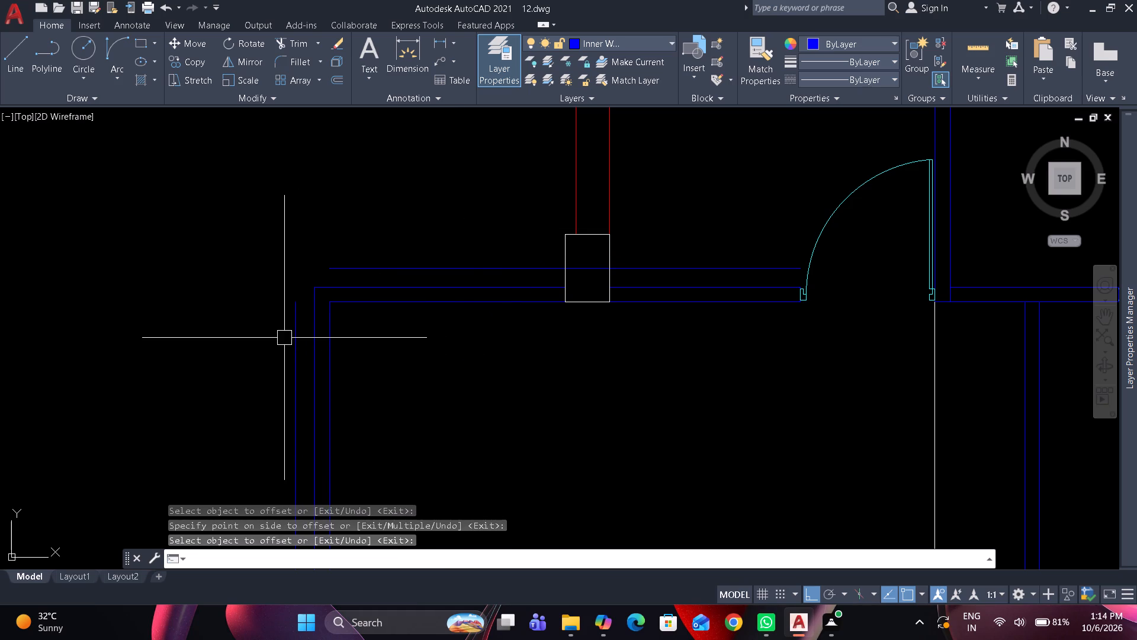
# Erase the 4" outer wall lines on the lower left room's left side and along its top left of the column.
pyautogui.click(314, 309)
pyautogui.click(332, 286)
pyautogui.write('e')
pyautogui.press('space')
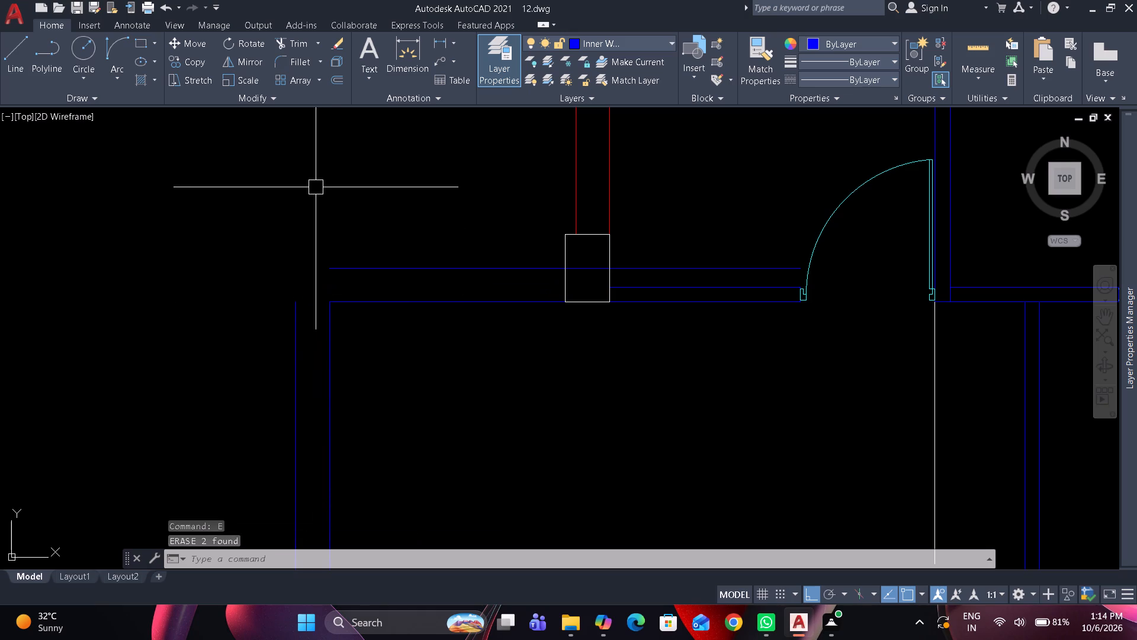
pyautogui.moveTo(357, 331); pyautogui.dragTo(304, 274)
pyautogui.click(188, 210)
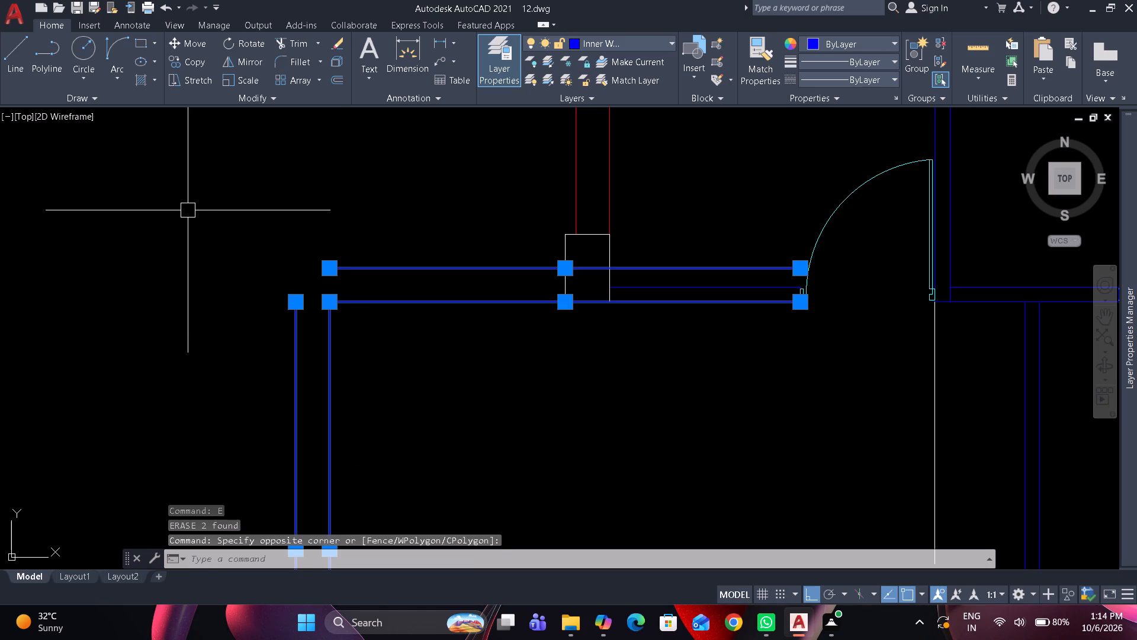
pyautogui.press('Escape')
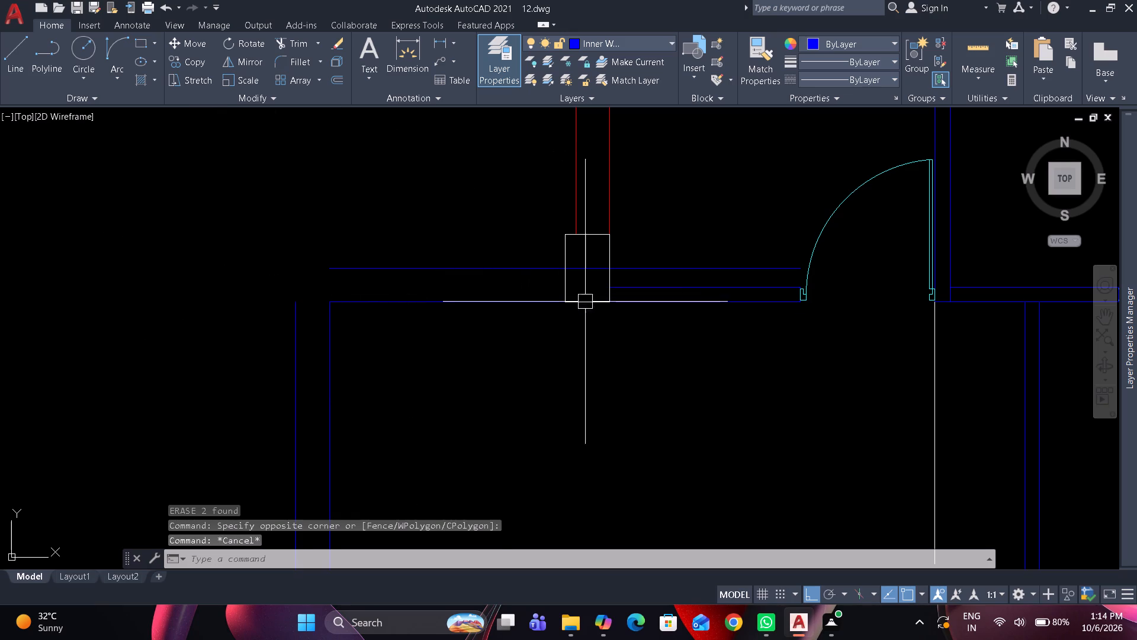
# Shorten the lower left room's inner top line by stretching its right end back to the column's bottom-left corner.
pyautogui.click(629, 306)
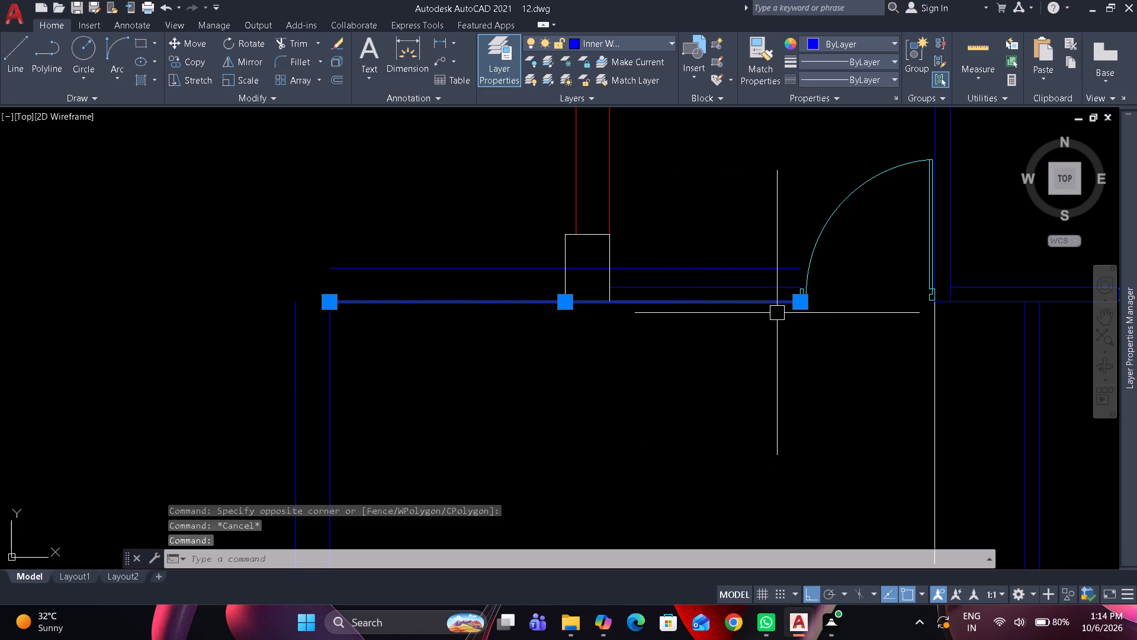
pyautogui.click(794, 302)
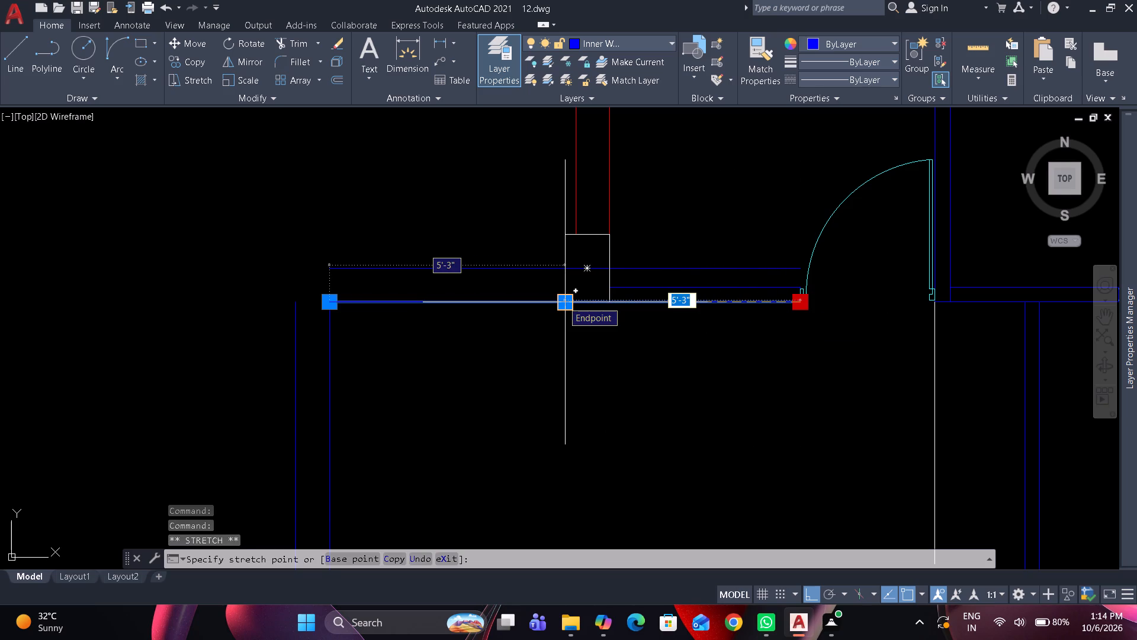
pyautogui.click(563, 301)
pyautogui.press('Escape')
pyautogui.scroll(1, 643, 307)
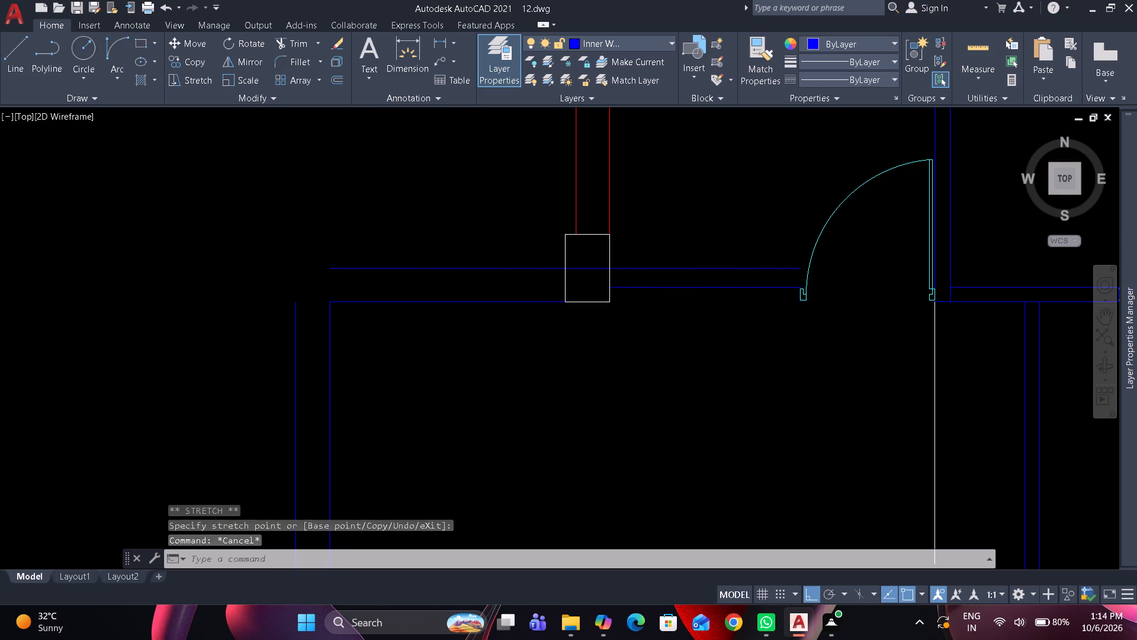
# Offset the lower left room's top wall line between the column and the left door frame 4" downward.
pyautogui.write('o 4"')
pyautogui.press('space')
pyautogui.click(638, 280)
pyautogui.click(641, 318)
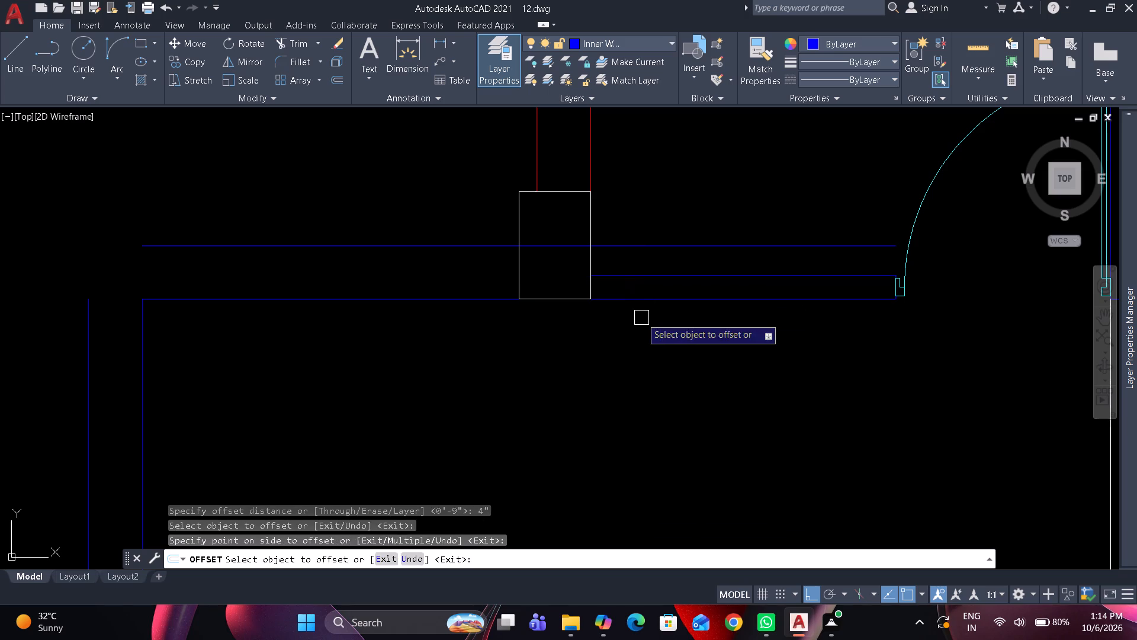
# Trim the 9" offset line inside the left column and remove its leftover between the column and the door.
pyautogui.press('space')
pyautogui.press('t')
pyautogui.press('r')
pyautogui.press('space')
pyautogui.click(554, 241)
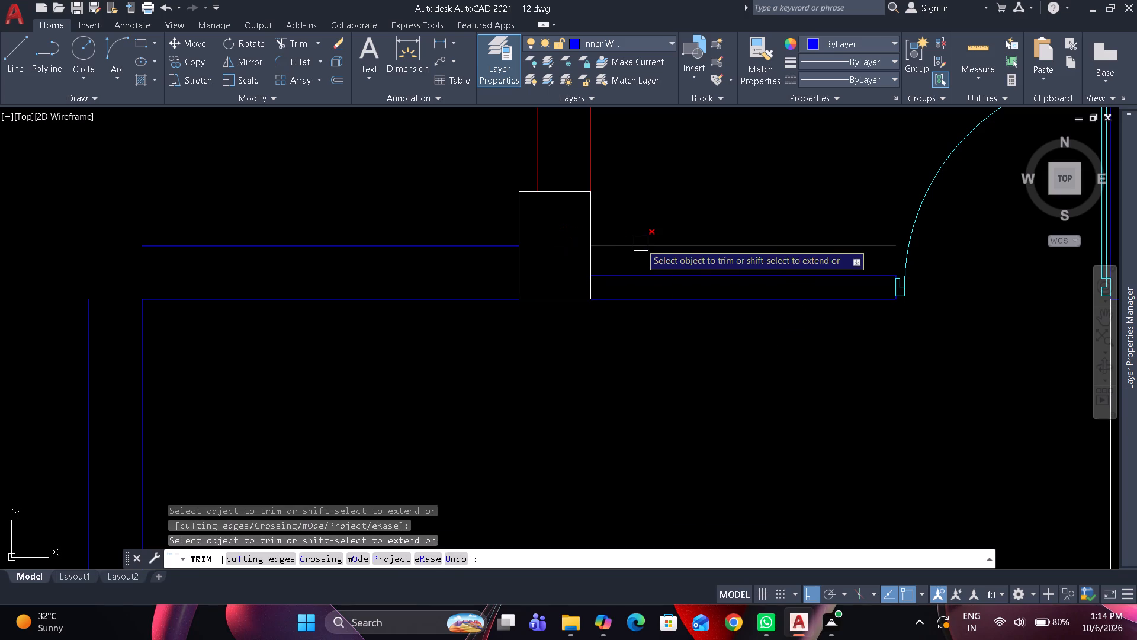
pyautogui.click(641, 244)
pyautogui.press('space')
# Move the lower left room's left wall lines and top wall lines beside the column onto the outer wall layer.
pyautogui.scroll(-4, 253, 232)
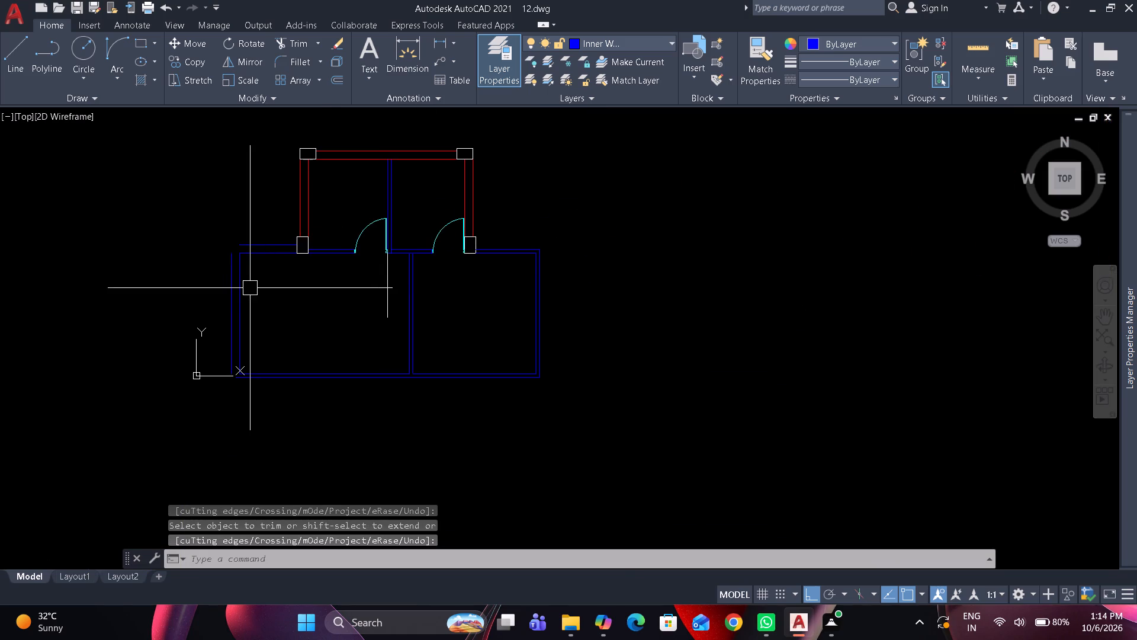
pyautogui.scroll(1, 246, 286)
pyautogui.moveTo(255, 253); pyautogui.dragTo(229, 231)
pyautogui.click(196, 210)
pyautogui.click(646, 40)
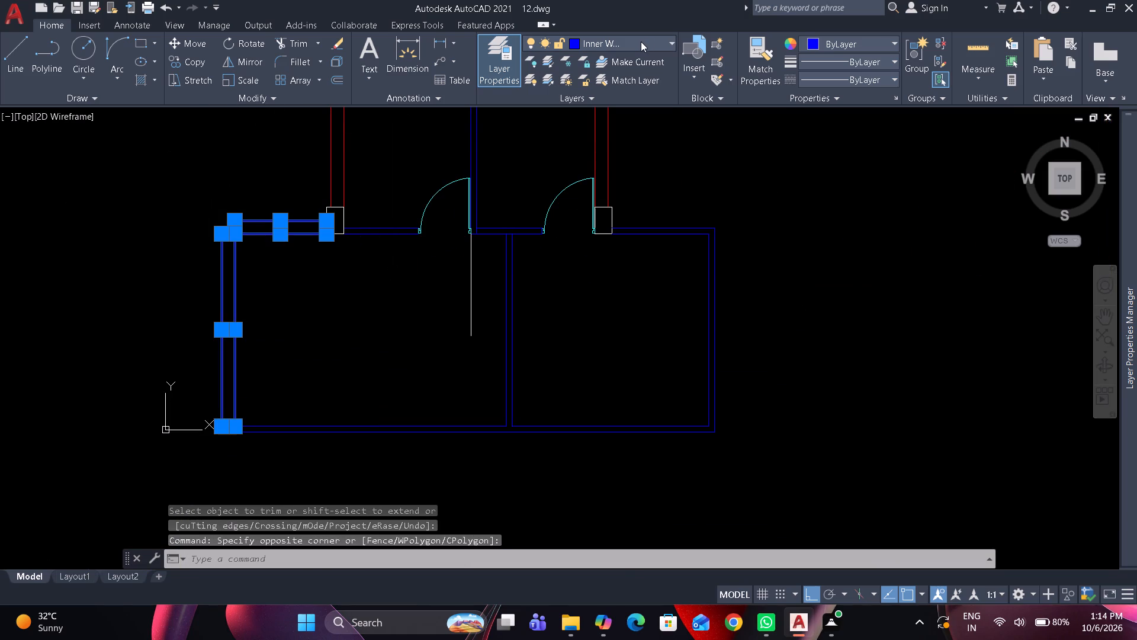
pyautogui.click(608, 130)
pyautogui.press('Escape')
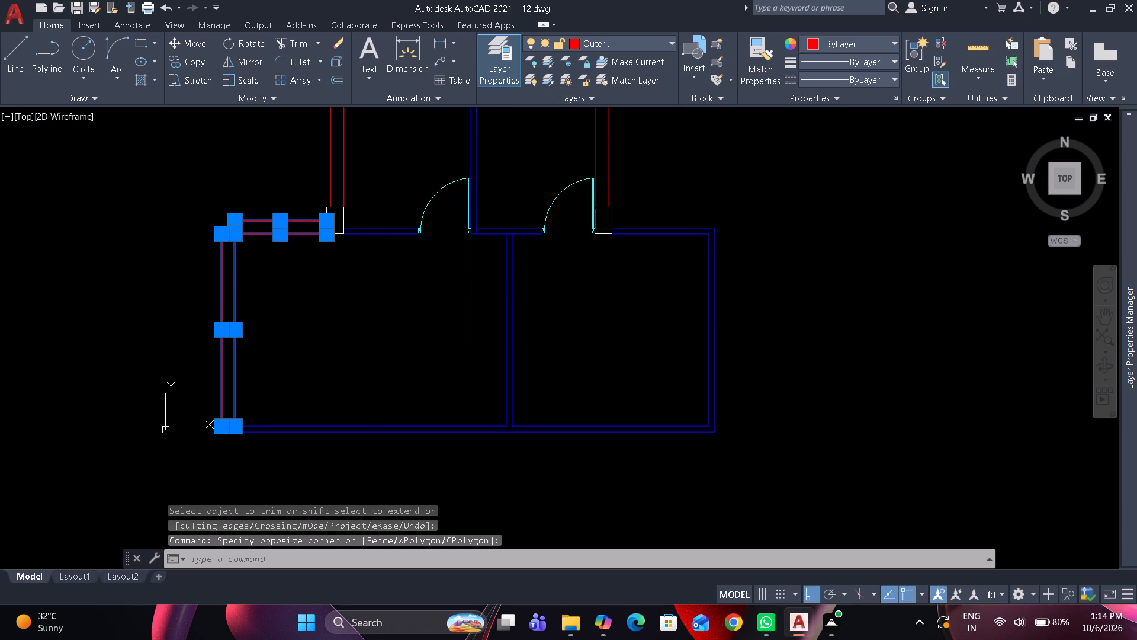
# Offset the lower right room's inner top line 9" upward and its inner right line 9" outward.
pyautogui.scroll(1, 667, 266)
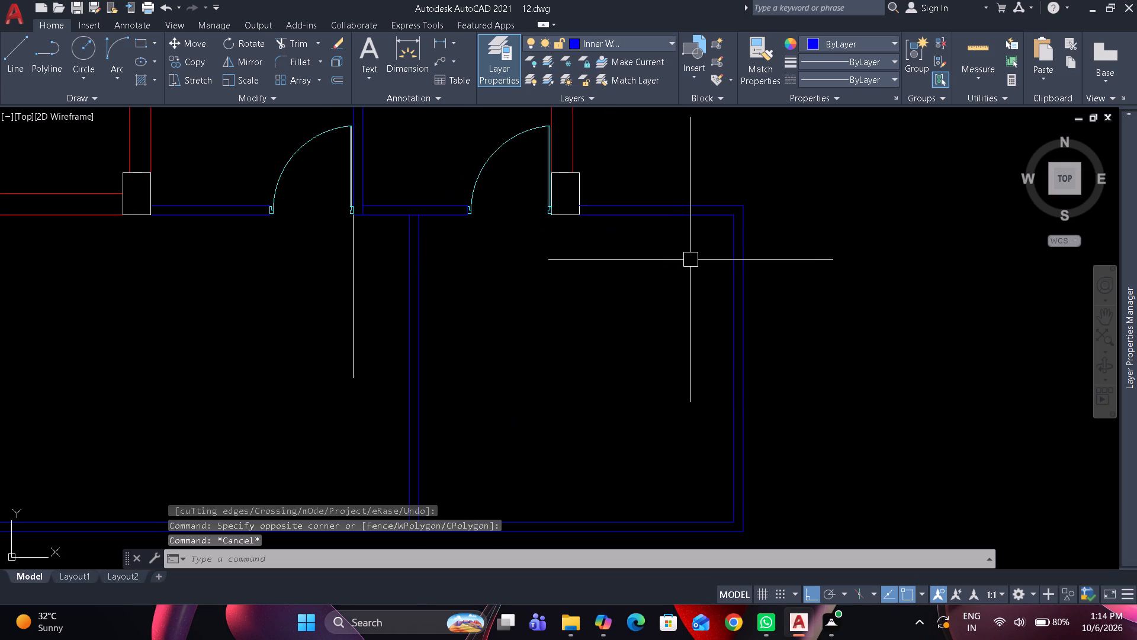
pyautogui.write('o 9"')
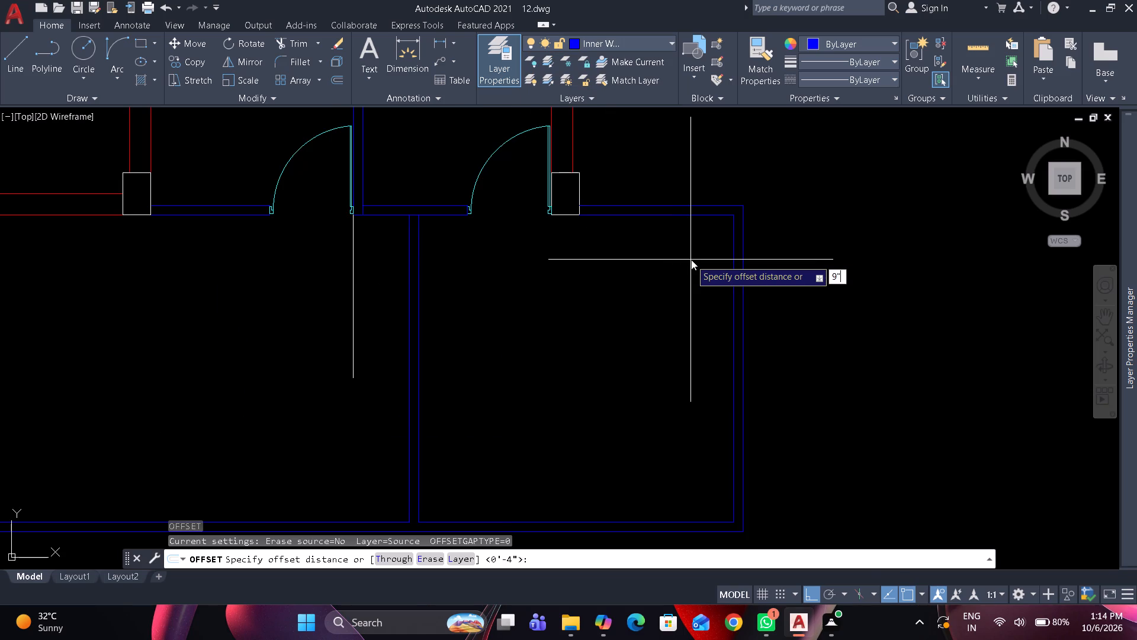
pyautogui.press('space')
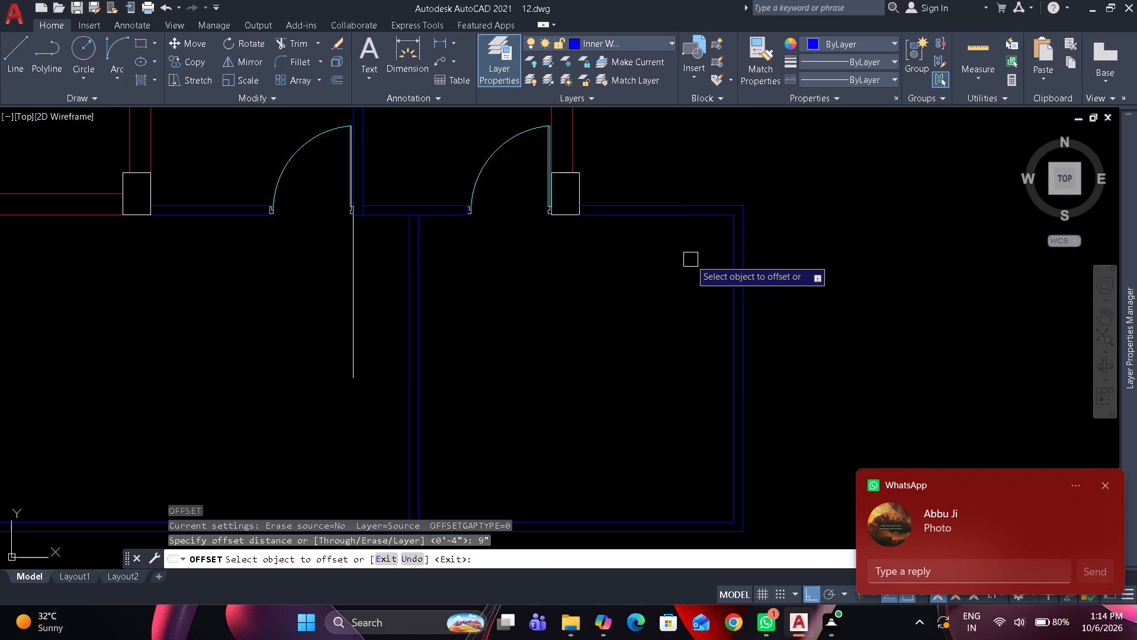
pyautogui.click(1103, 485)
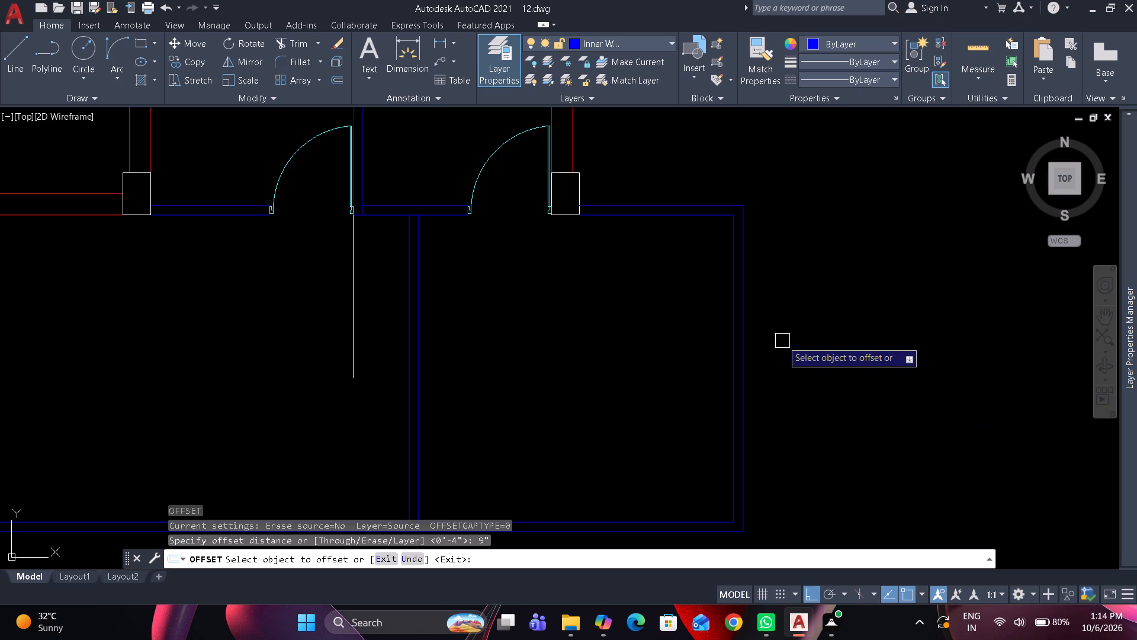
pyautogui.moveTo(585, 281); pyautogui.dragTo(667, 360, button='middle')
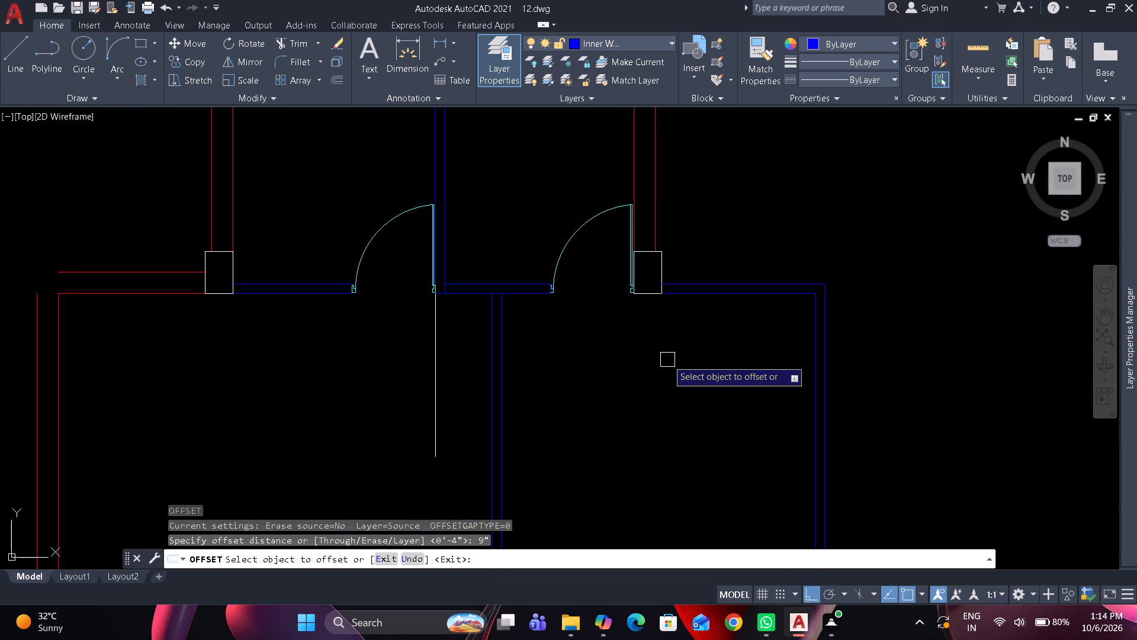
pyautogui.click(706, 294)
pyautogui.click(703, 251)
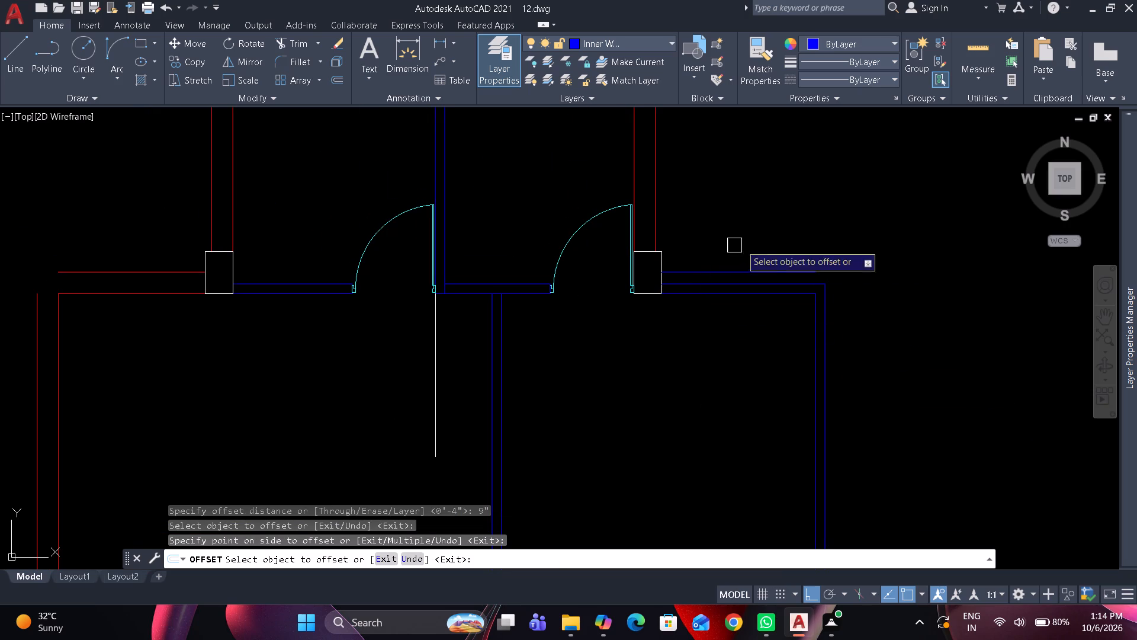
pyautogui.moveTo(814, 318); pyautogui.dragTo(824, 313)
pyautogui.click(899, 287)
pyautogui.press('space')
# Erase the 4" outer wall lines along the lower right room's top and right side.
pyautogui.scroll(2, 810, 302)
pyautogui.moveTo(879, 254); pyautogui.dragTo(866, 260)
pyautogui.click(826, 260)
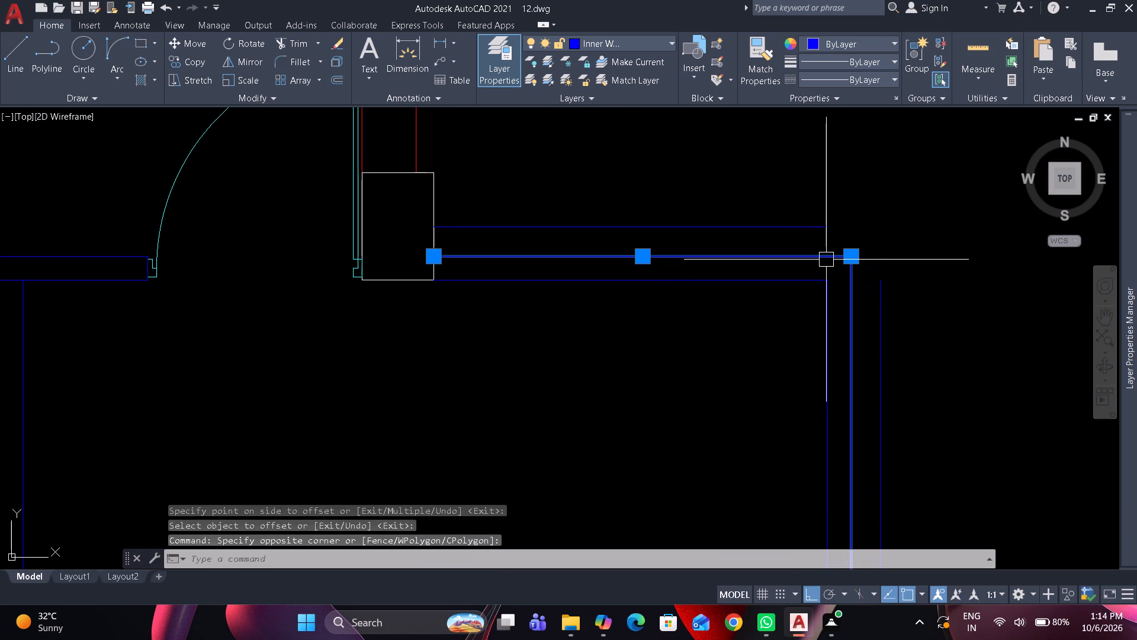
pyautogui.press('e')
pyautogui.press('space')
# Fillet the lower right room's 9" outer top and right lines into a sharp corner.
pyautogui.write('f')
pyautogui.press('space')
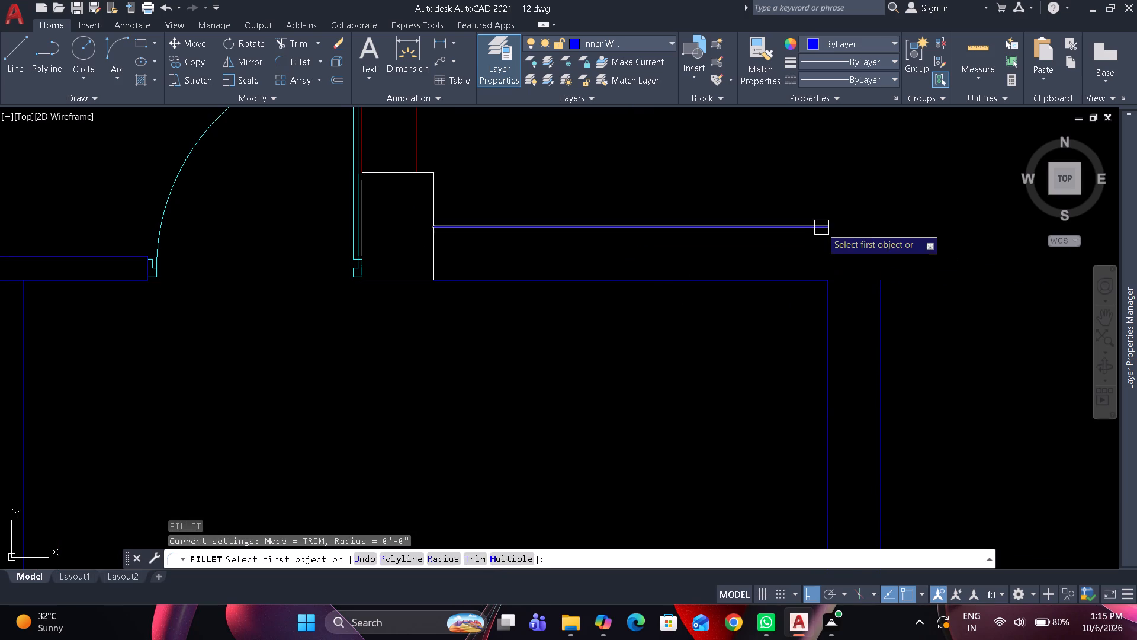
pyautogui.click(821, 228)
pyautogui.click(878, 293)
# Move the lower right room's top and right wall lines onto the outer wall layer.
pyautogui.moveTo(911, 312); pyautogui.dragTo(843, 249)
pyautogui.click(737, 165)
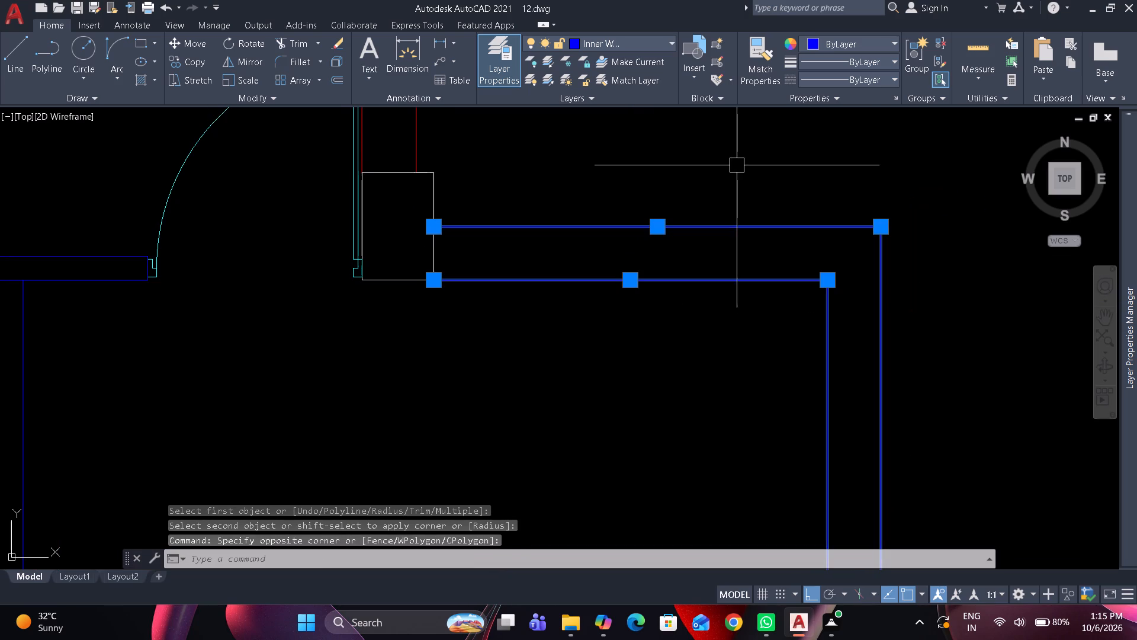
pyautogui.click(620, 47)
pyautogui.click(605, 130)
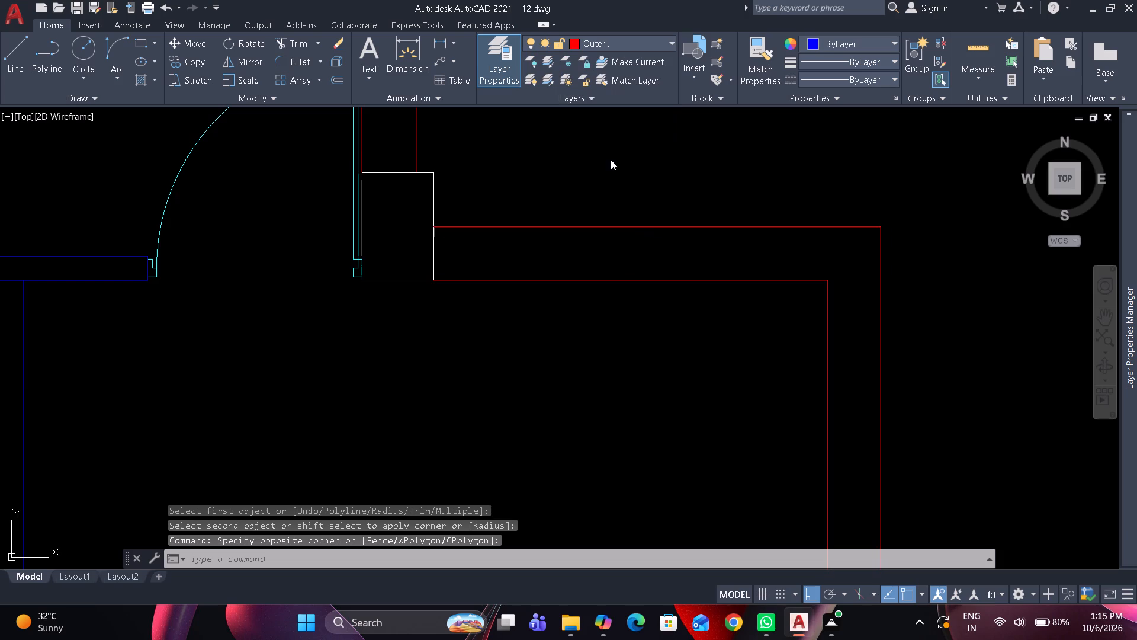
pyautogui.scroll(-4, 634, 172)
pyautogui.press('Escape')
# Erase the white vertical guide line below the left door in the lower left room.
pyautogui.scroll(1, 382, 279)
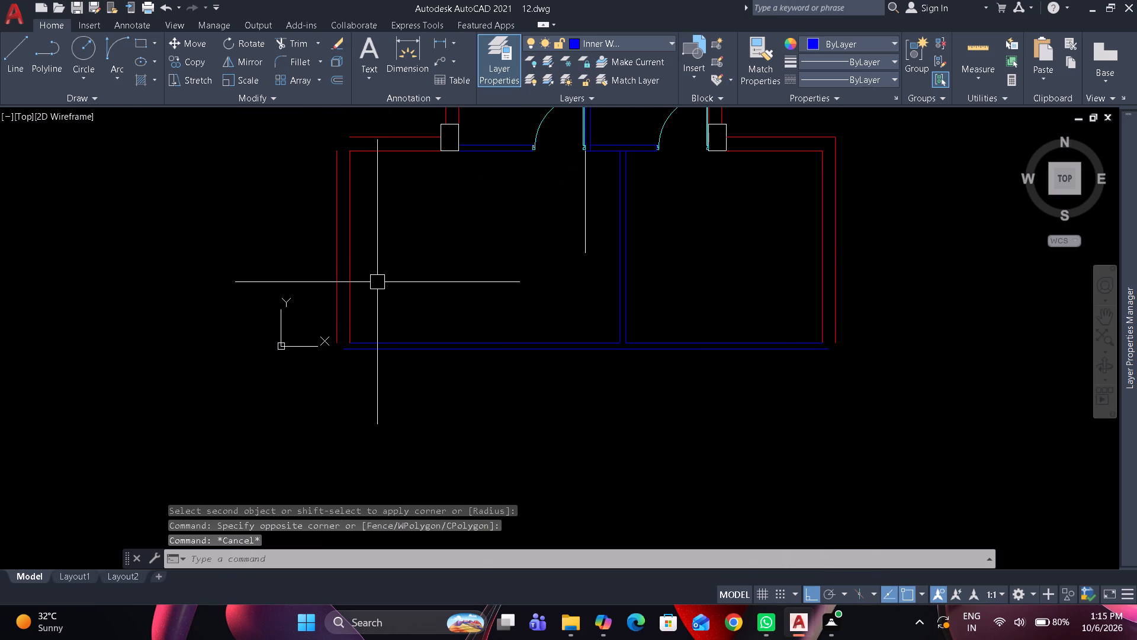
pyautogui.scroll(1, 376, 311)
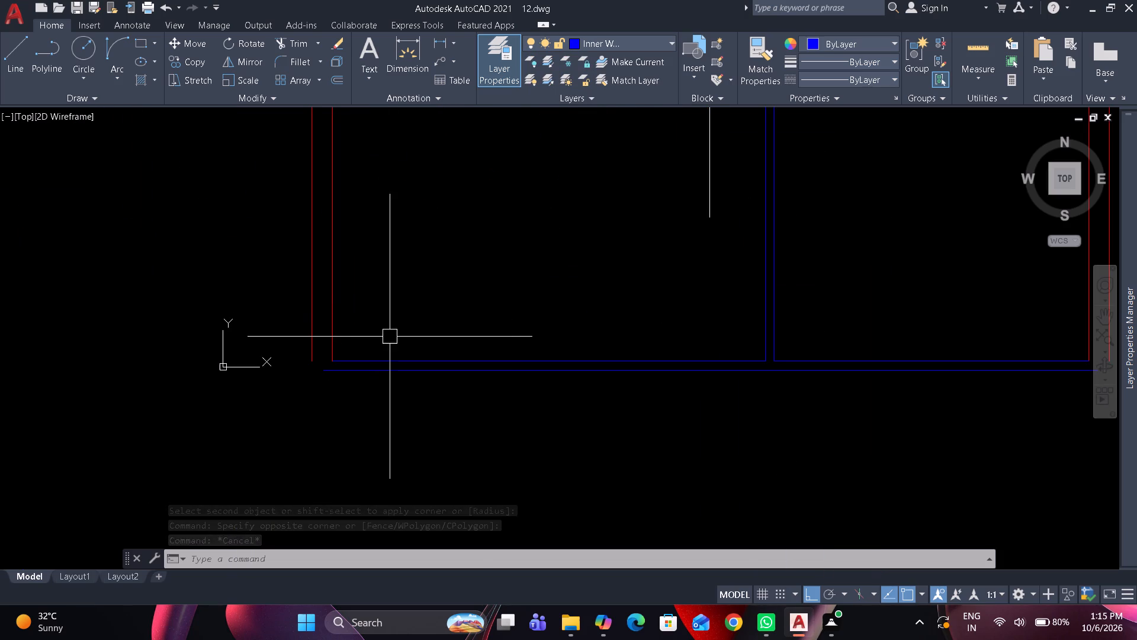
pyautogui.scroll(-1, 409, 319)
pyautogui.moveTo(598, 210); pyautogui.dragTo(587, 210)
pyautogui.write('e')
pyautogui.press('space')
# Fillet the lower left room's outer left and outer top lines into a sharp corner.
pyautogui.moveTo(494, 273); pyautogui.dragTo(474, 418, button='middle')
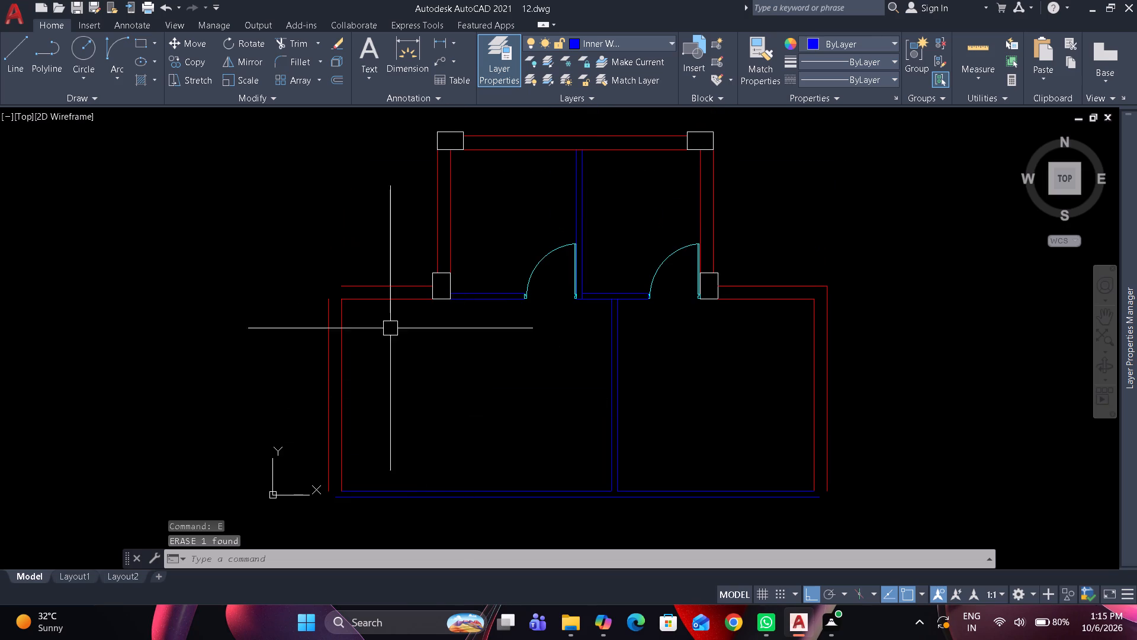
pyautogui.press('f')
pyautogui.press('space')
pyautogui.click(331, 297)
pyautogui.click(351, 284)
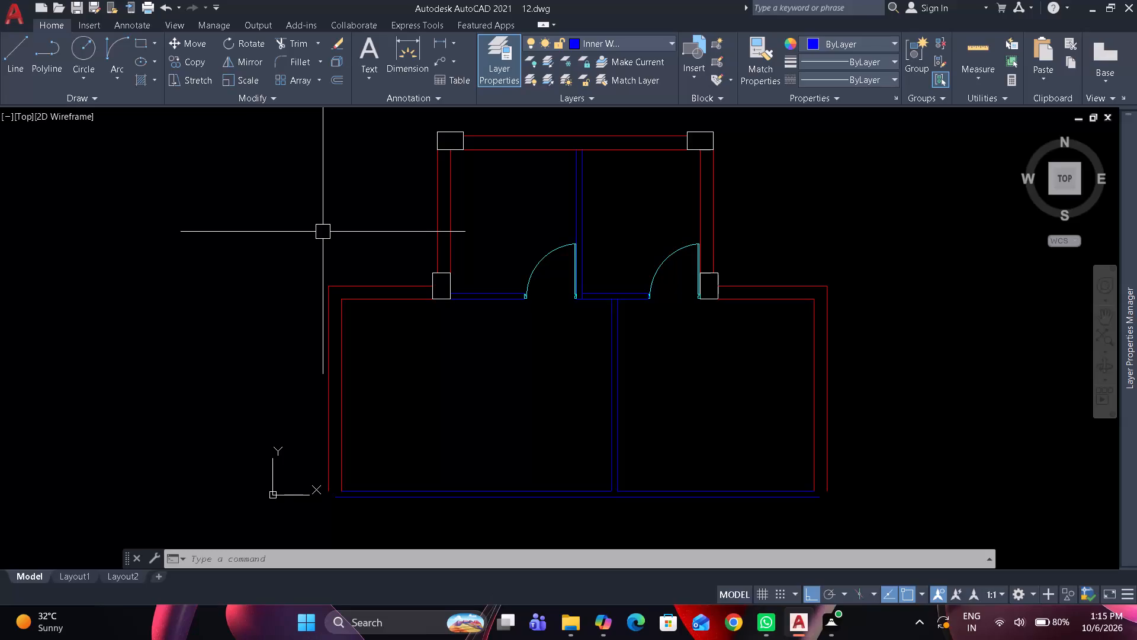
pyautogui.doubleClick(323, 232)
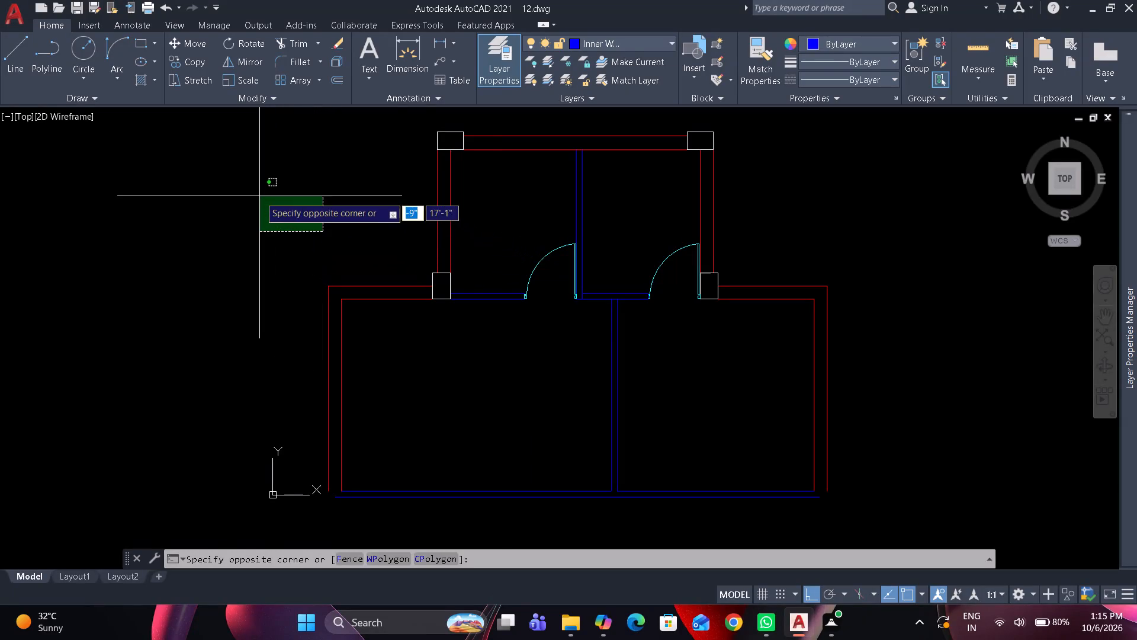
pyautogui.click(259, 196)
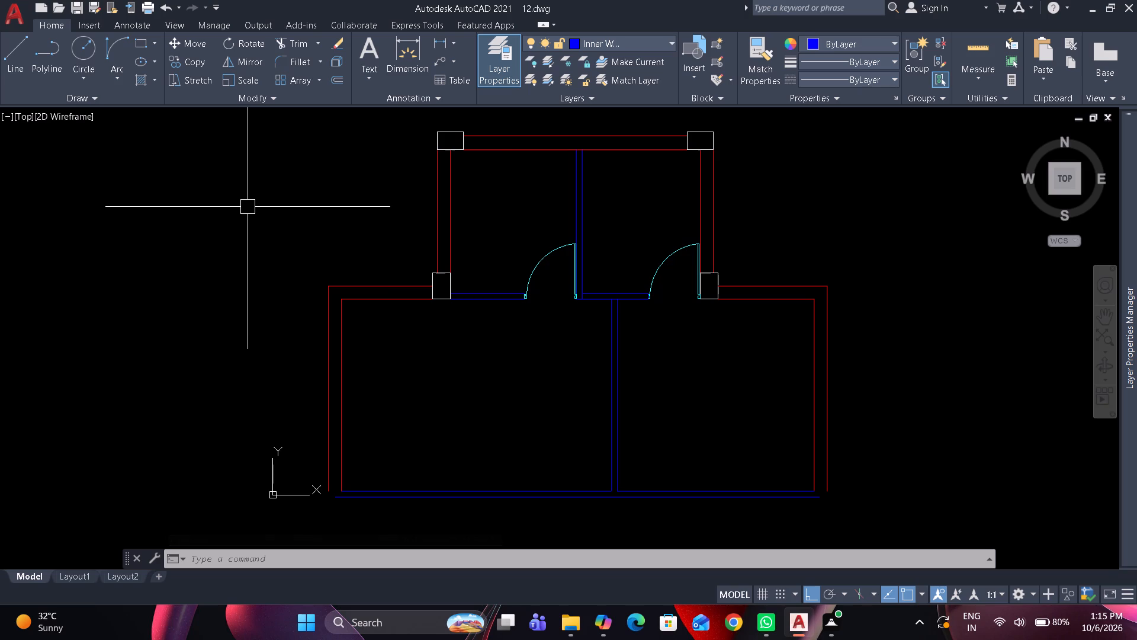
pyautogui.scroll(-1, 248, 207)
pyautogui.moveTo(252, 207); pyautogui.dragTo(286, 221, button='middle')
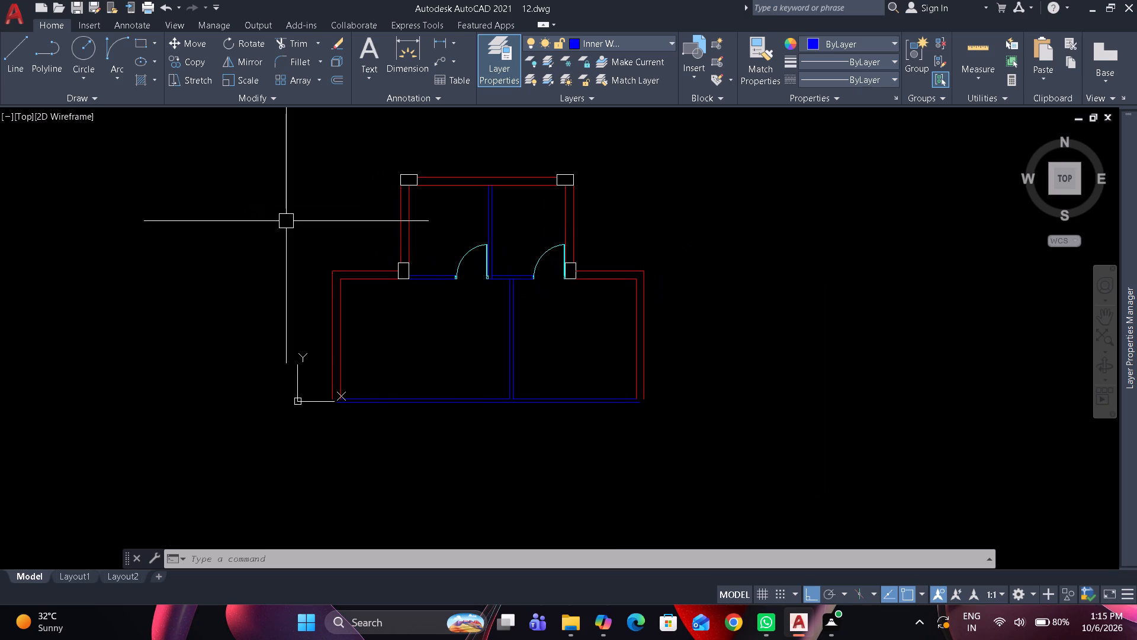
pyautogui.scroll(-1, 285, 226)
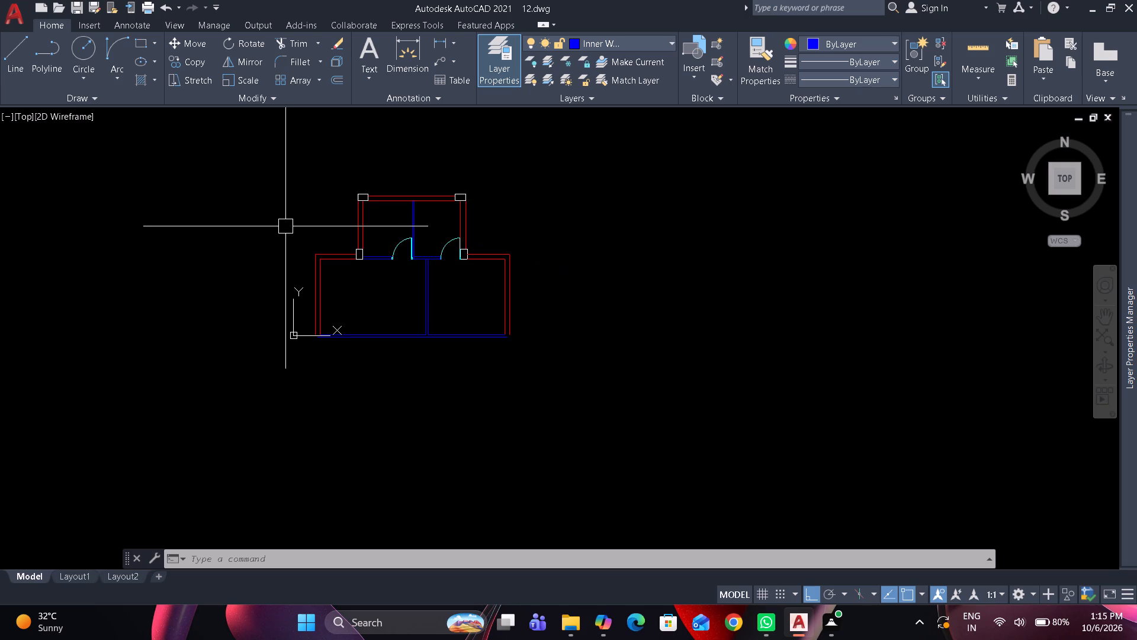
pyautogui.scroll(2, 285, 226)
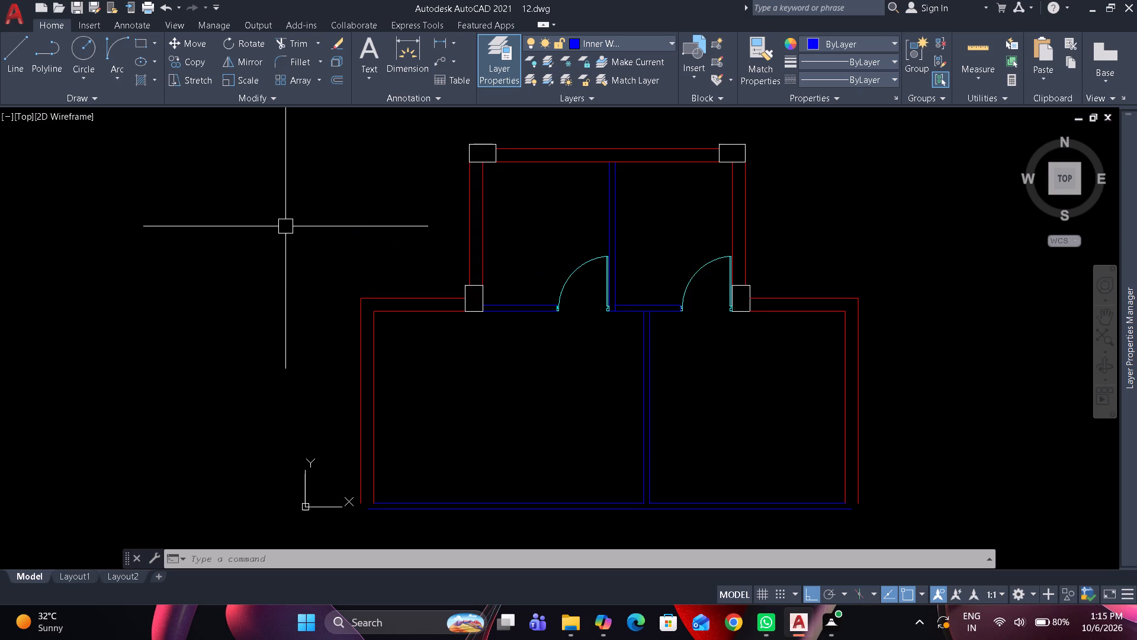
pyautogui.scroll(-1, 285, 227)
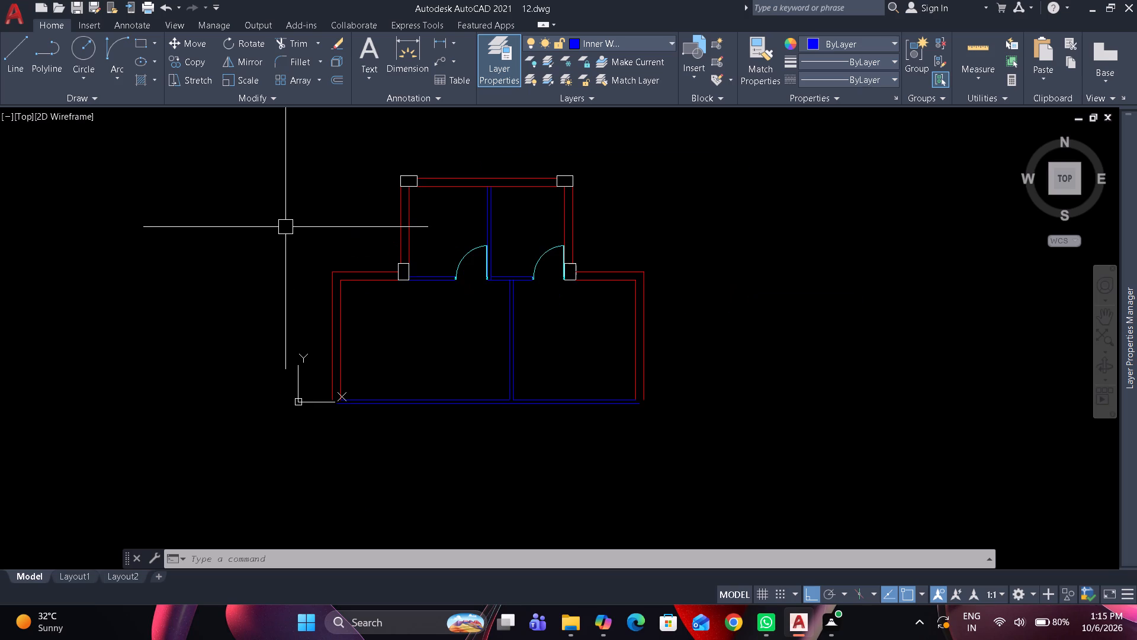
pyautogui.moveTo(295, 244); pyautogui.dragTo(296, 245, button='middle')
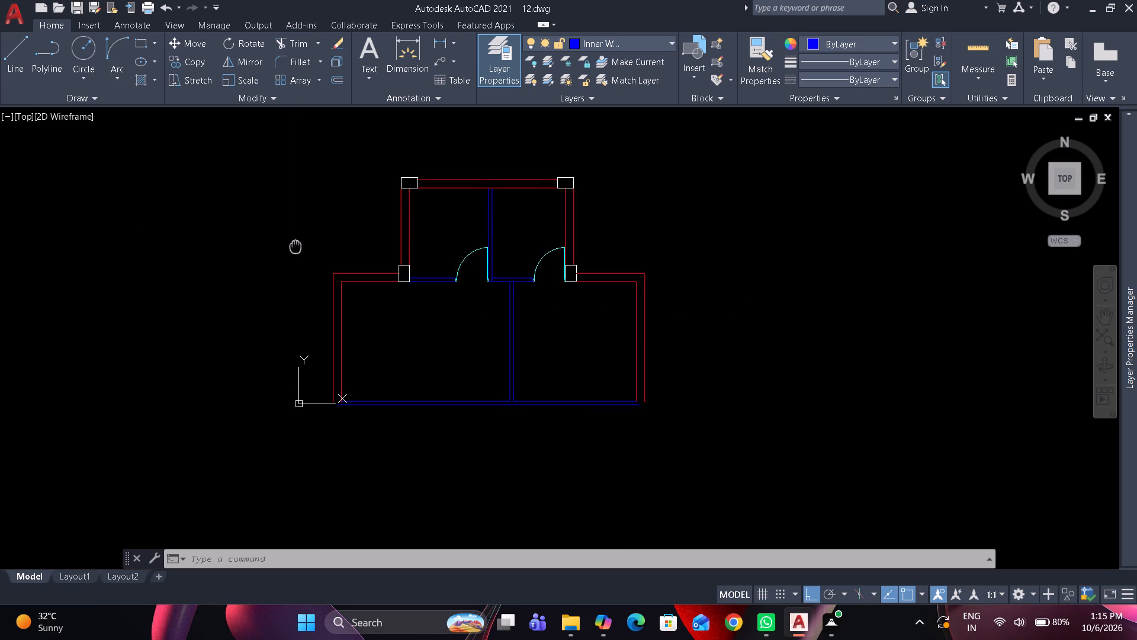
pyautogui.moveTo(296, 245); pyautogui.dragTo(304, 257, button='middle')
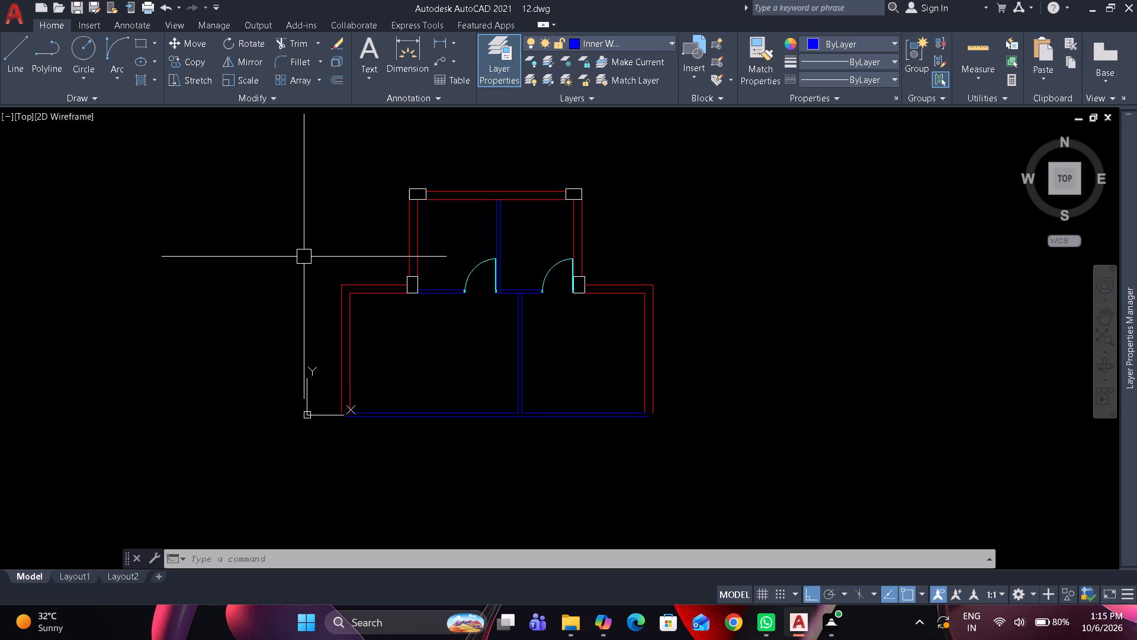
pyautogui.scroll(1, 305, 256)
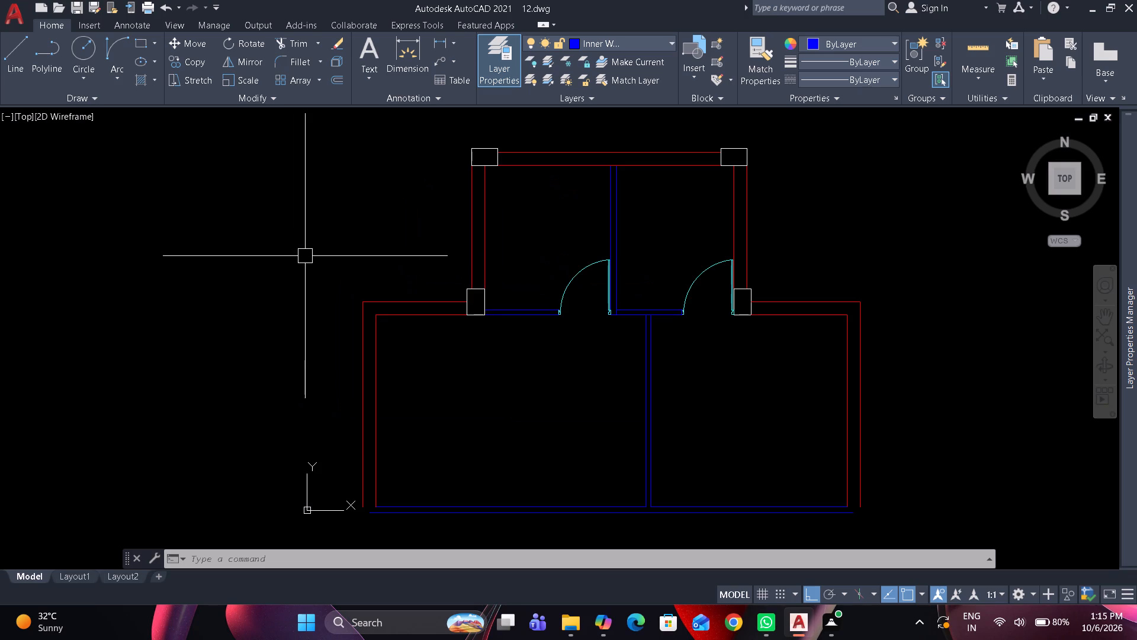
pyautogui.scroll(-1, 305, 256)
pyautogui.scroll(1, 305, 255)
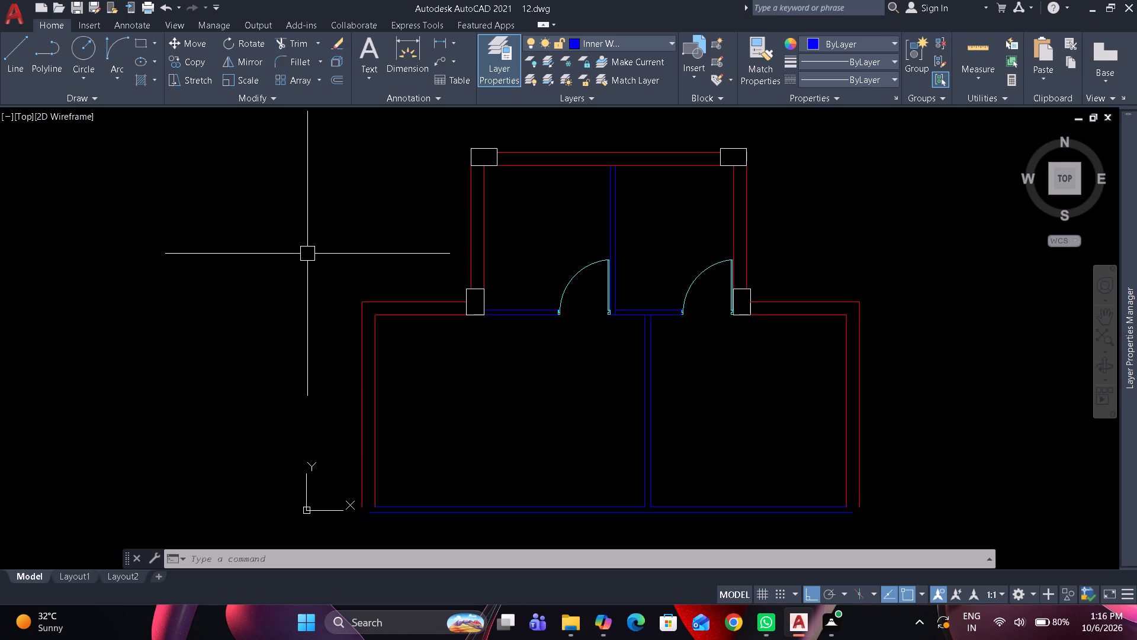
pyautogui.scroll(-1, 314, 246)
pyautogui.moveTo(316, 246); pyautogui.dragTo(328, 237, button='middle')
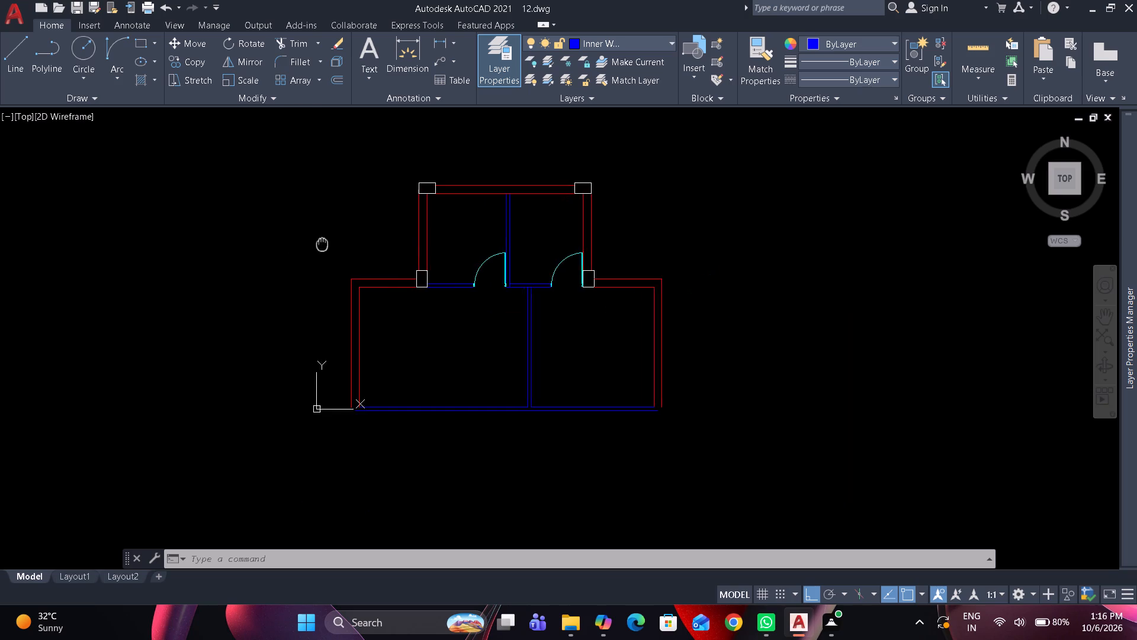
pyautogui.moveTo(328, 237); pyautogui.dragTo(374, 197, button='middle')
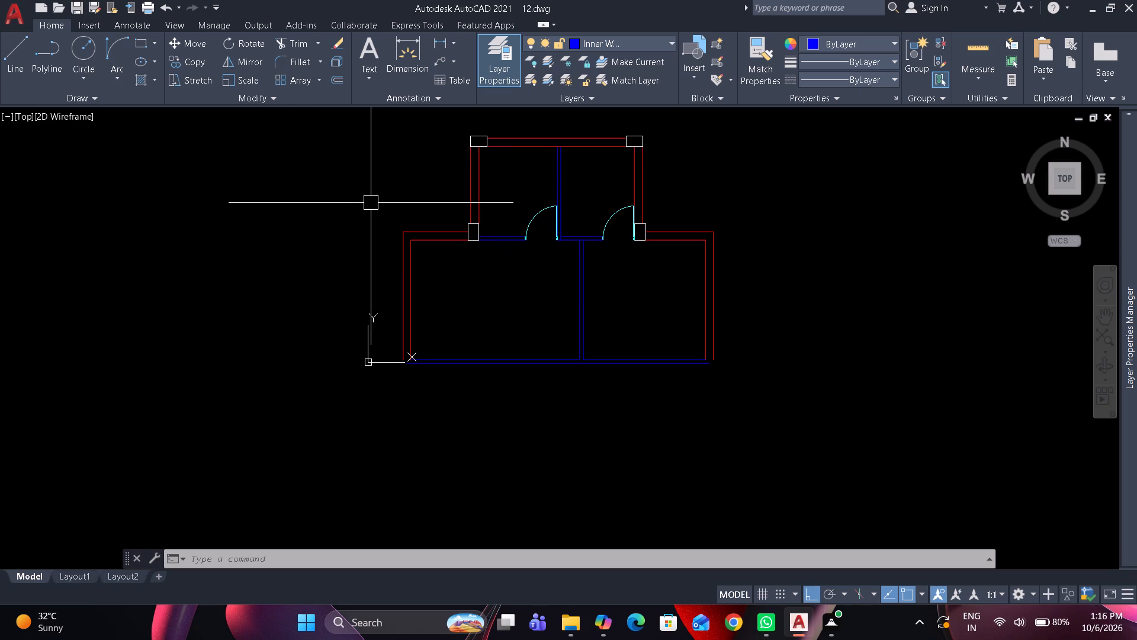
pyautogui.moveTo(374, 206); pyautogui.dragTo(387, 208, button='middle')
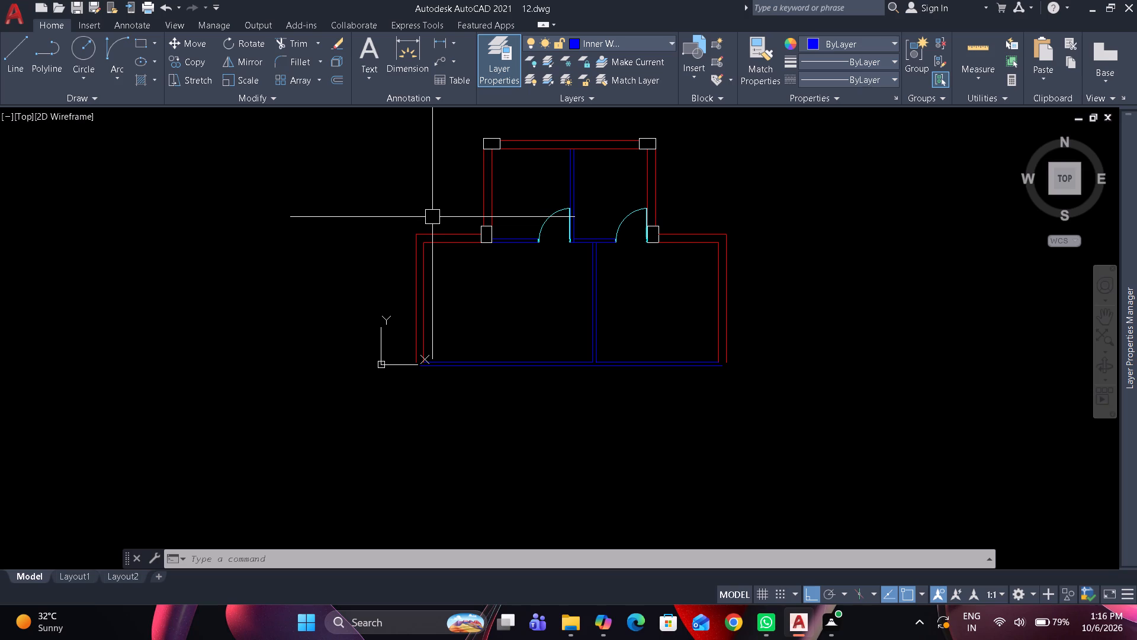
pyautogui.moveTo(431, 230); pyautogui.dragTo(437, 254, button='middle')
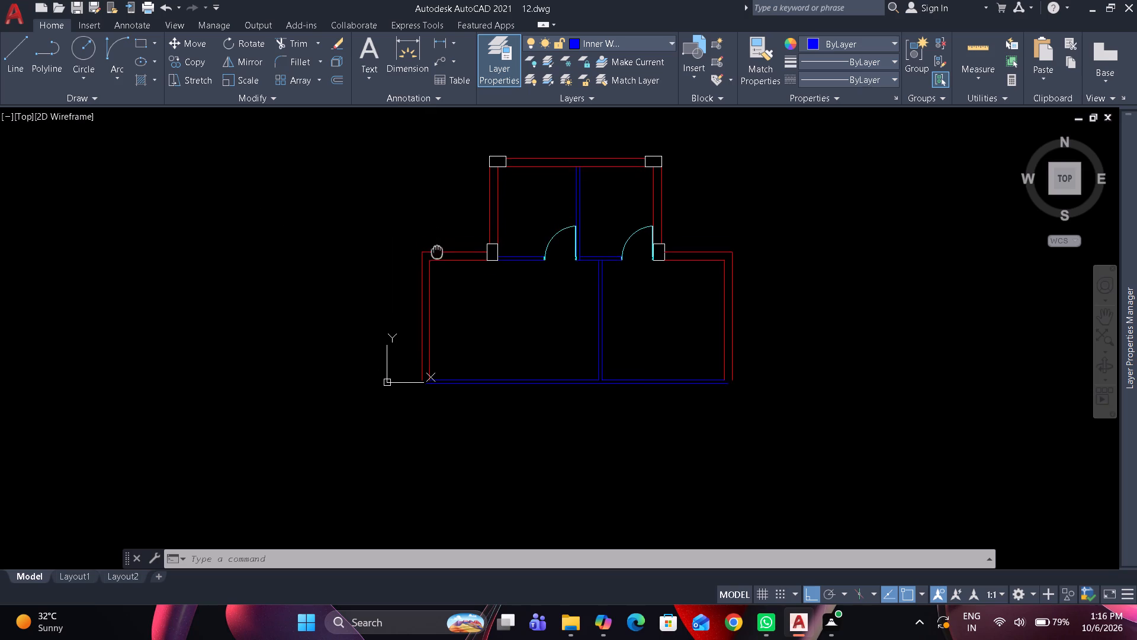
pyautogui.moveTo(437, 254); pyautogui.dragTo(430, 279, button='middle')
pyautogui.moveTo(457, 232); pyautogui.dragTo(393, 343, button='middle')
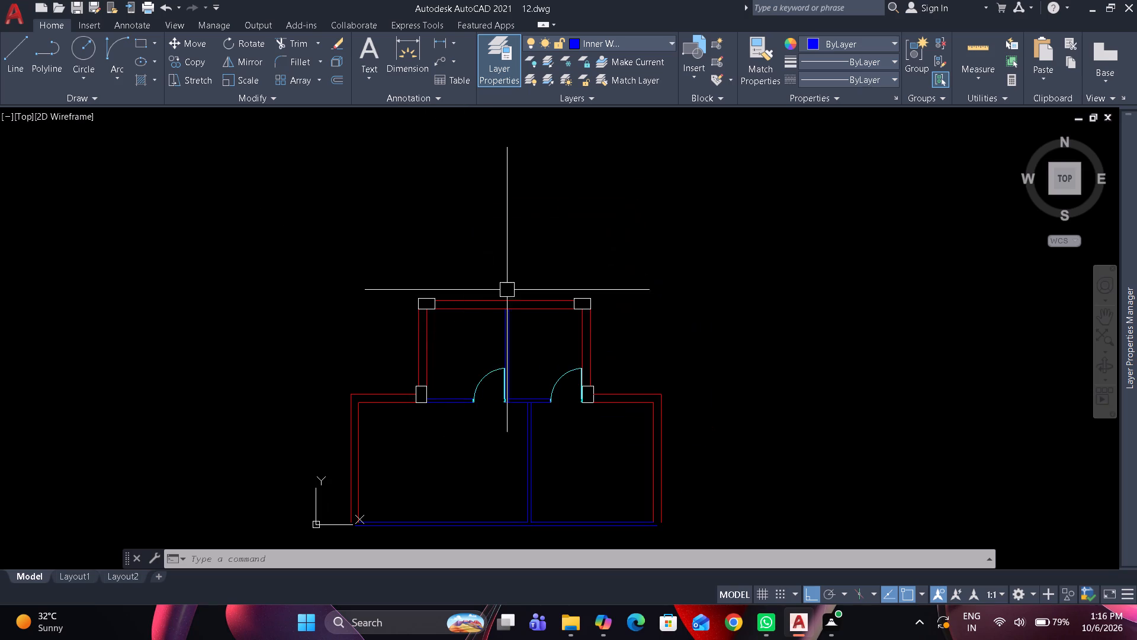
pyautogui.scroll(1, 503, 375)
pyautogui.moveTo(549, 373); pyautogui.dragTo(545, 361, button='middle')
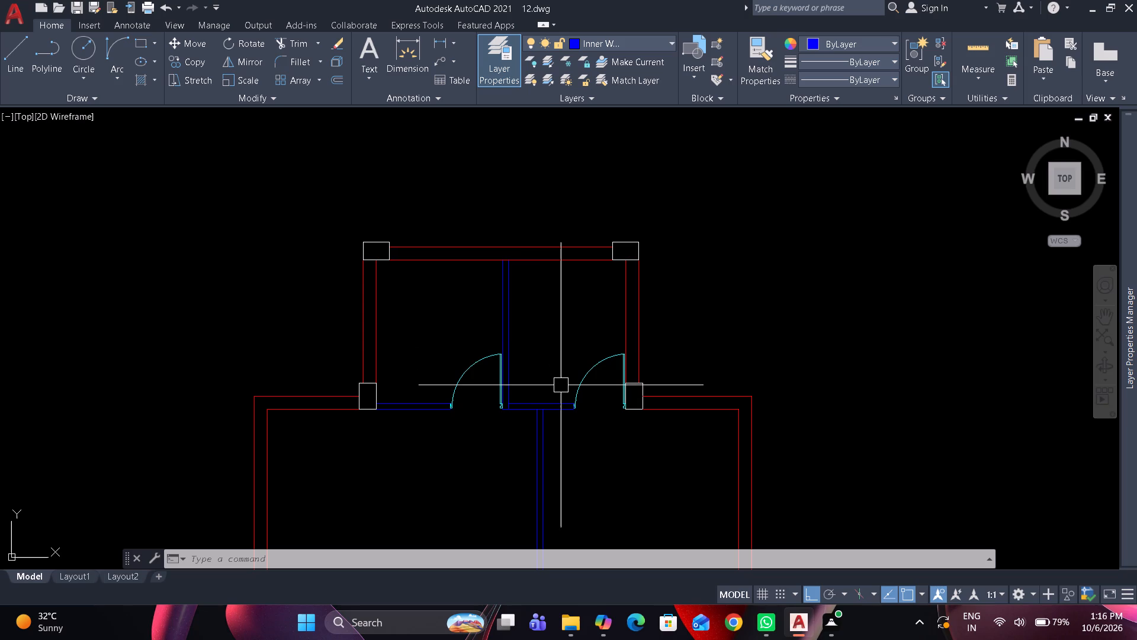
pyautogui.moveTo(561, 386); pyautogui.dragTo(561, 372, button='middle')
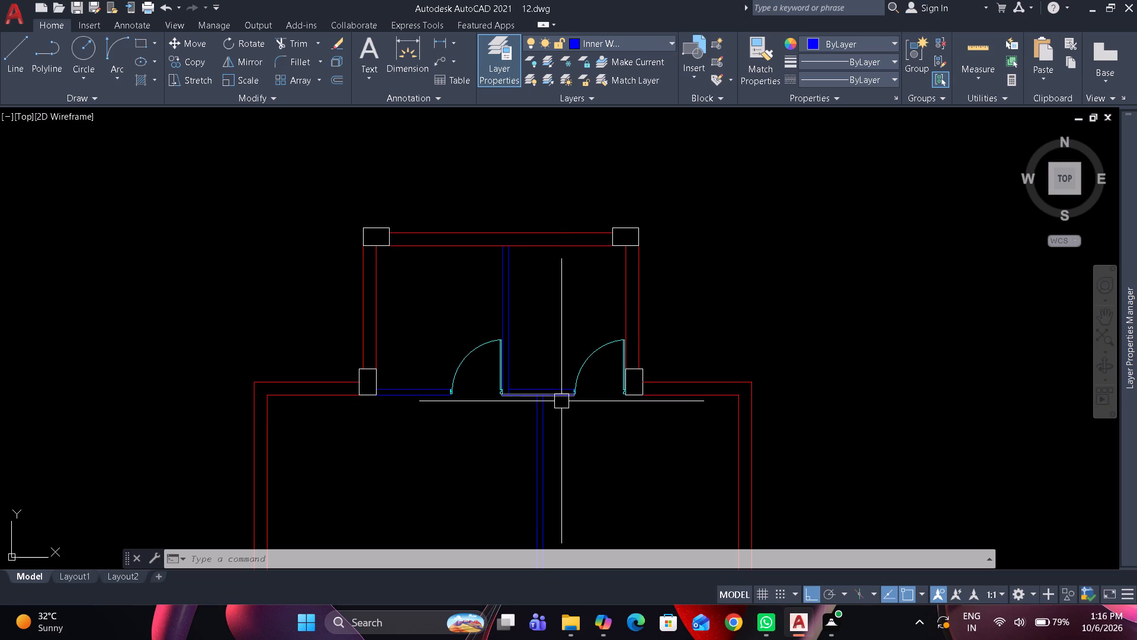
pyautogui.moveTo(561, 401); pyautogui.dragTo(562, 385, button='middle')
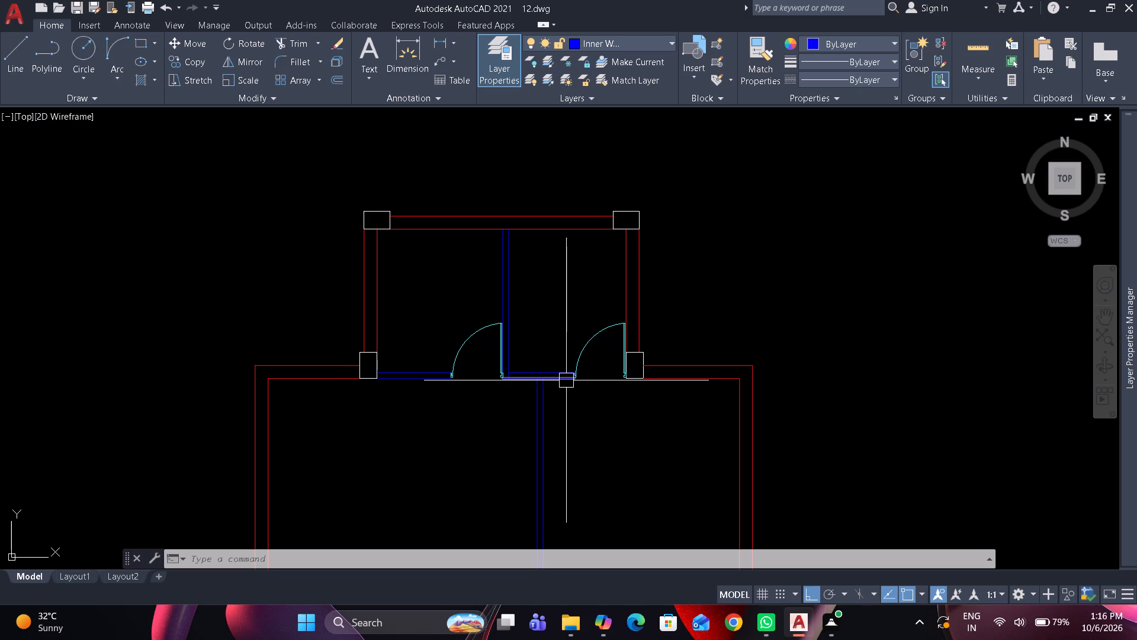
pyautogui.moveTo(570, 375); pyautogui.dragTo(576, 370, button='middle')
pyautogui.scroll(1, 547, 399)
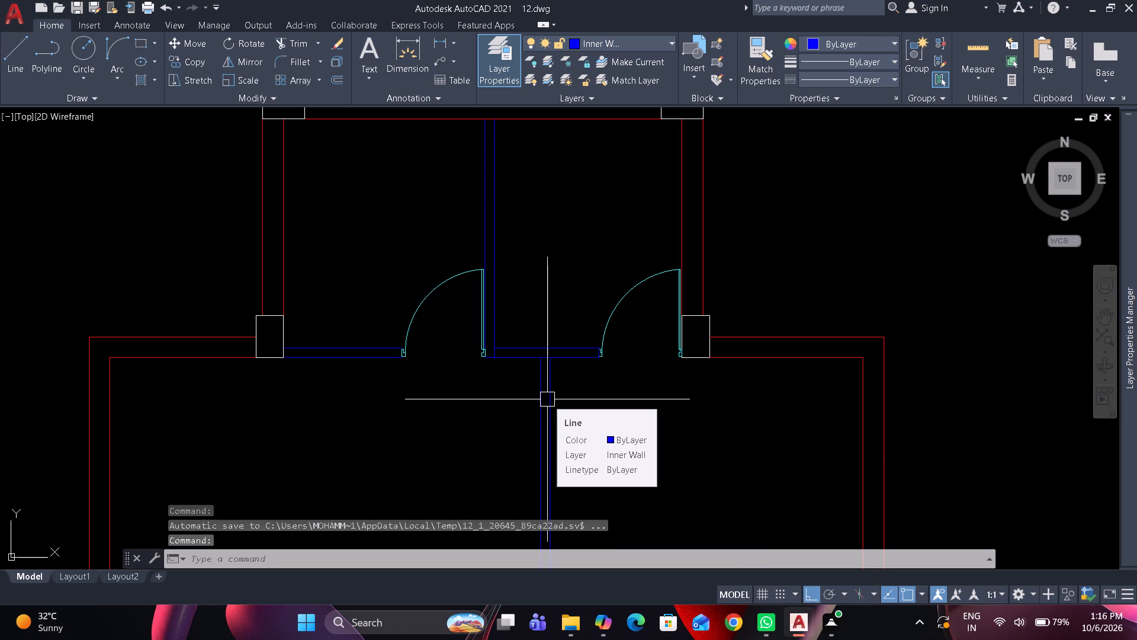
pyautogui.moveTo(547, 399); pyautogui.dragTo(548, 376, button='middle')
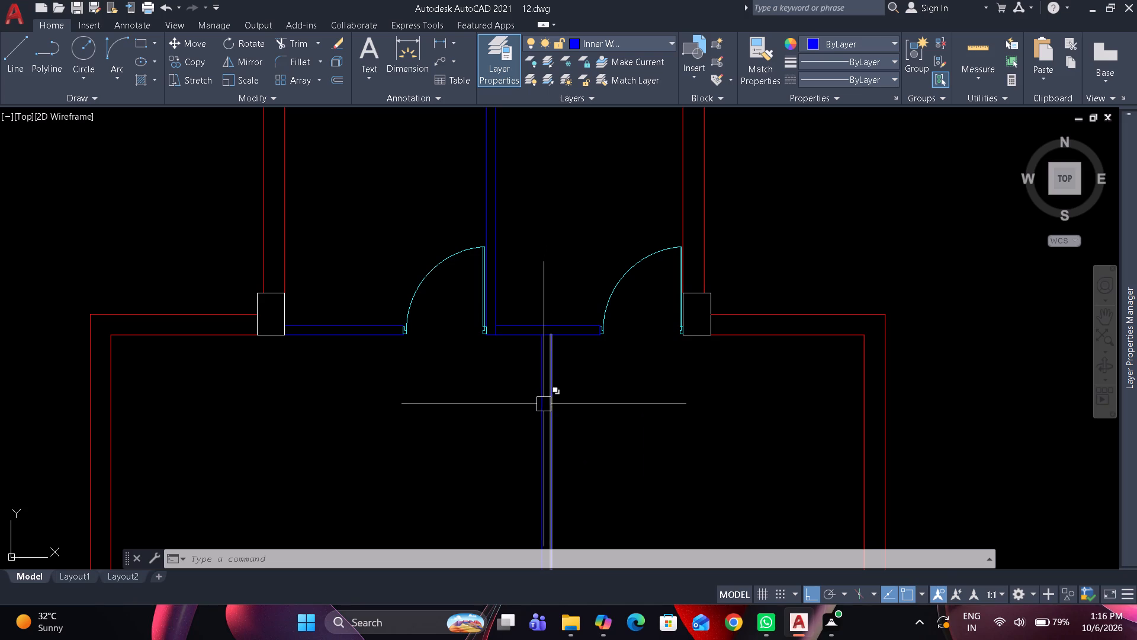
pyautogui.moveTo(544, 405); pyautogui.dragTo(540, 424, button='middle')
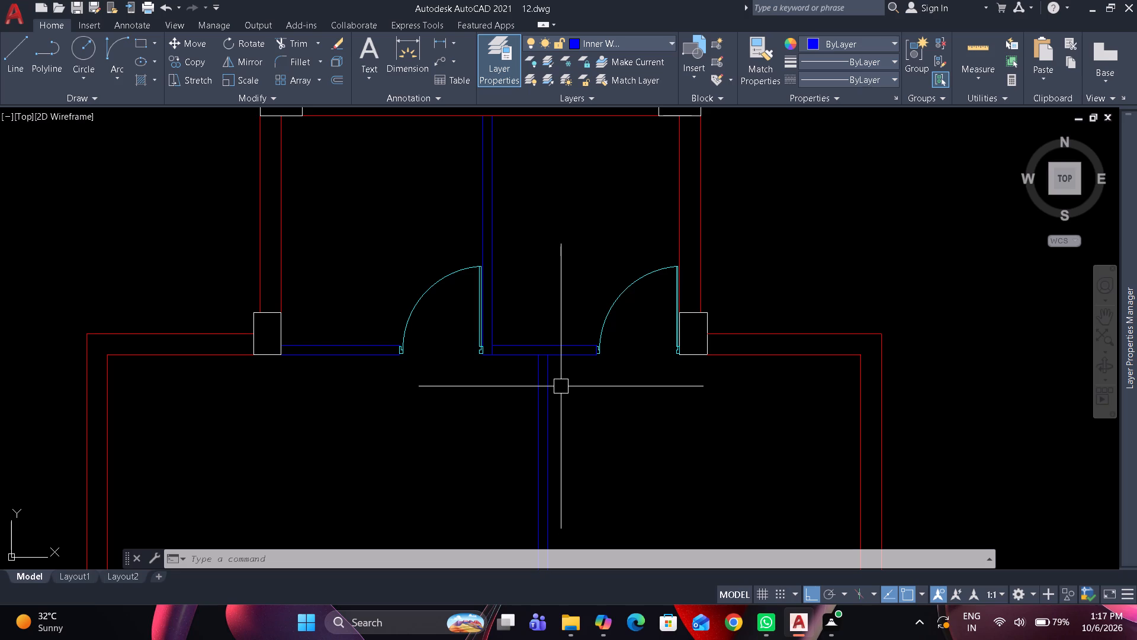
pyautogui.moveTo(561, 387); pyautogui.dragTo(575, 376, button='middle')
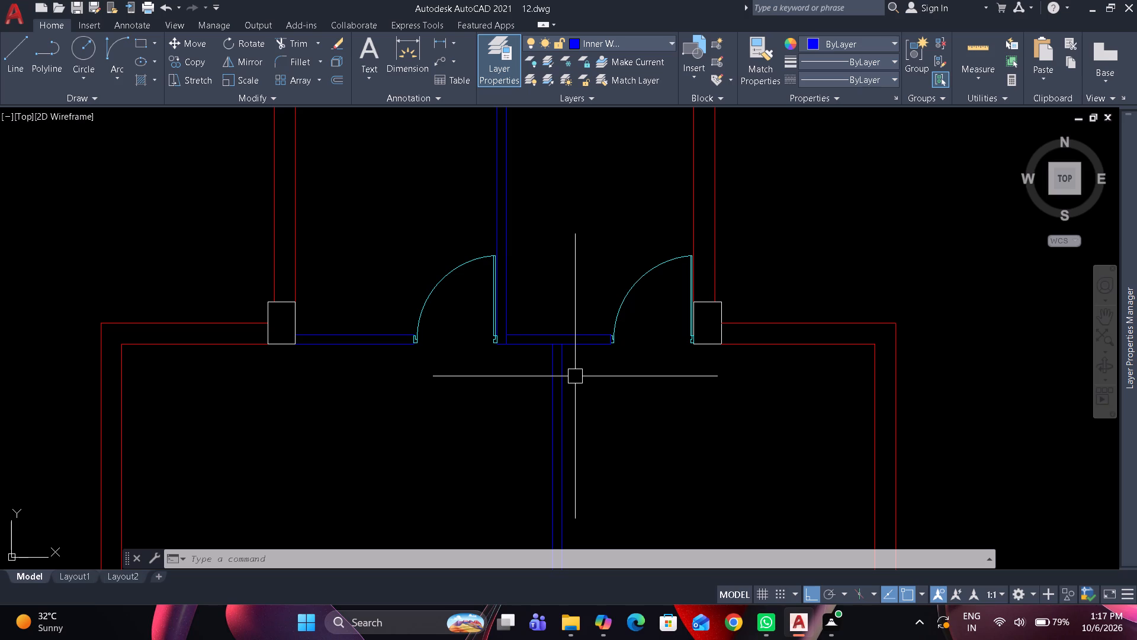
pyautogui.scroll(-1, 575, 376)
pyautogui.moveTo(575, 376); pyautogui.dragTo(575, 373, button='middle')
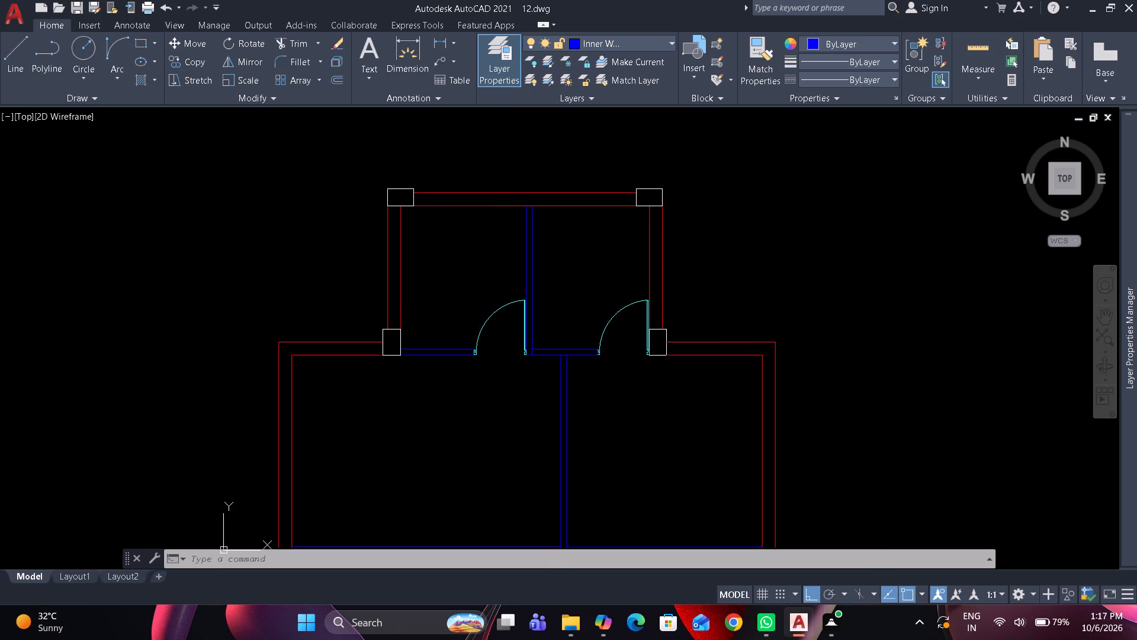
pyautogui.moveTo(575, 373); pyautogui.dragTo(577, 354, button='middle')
# Trim the inner wall lines crossing the two partition junctions between the doors so both wall junctions are open.
pyautogui.scroll(2, 573, 348)
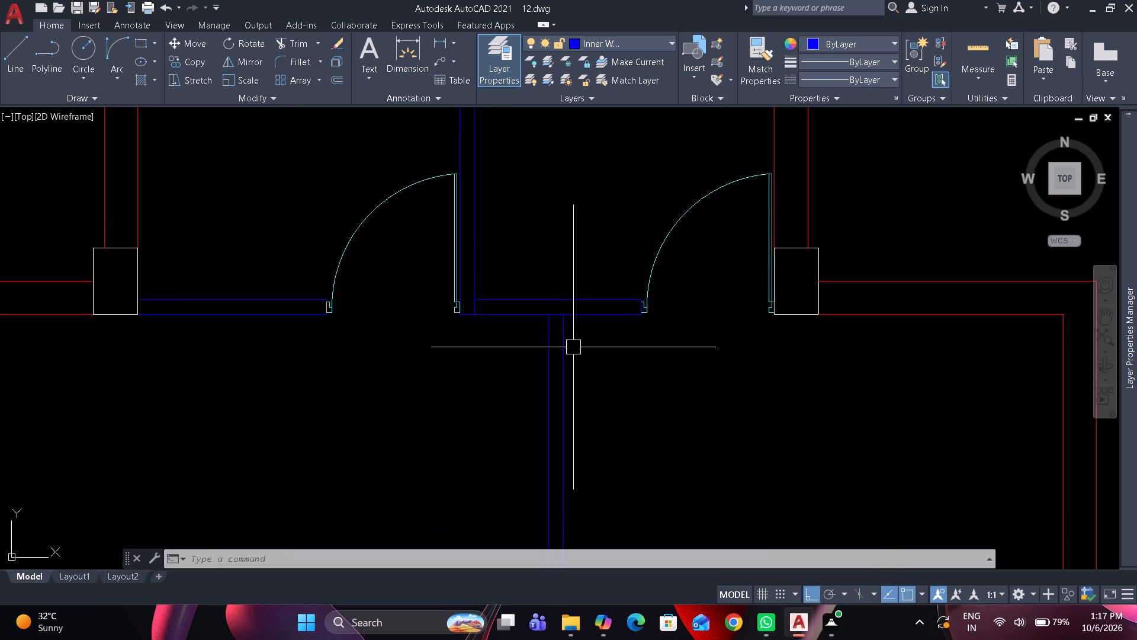
pyautogui.scroll(1, 573, 347)
pyautogui.write('tr')
pyautogui.press('space')
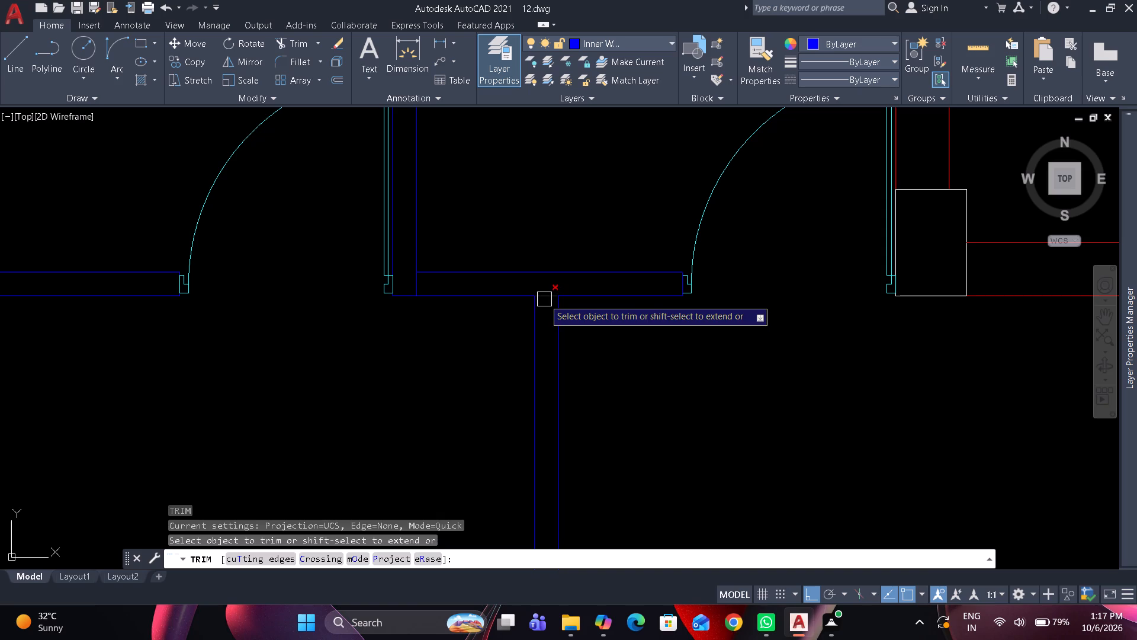
pyautogui.click(544, 299)
pyautogui.click(423, 281)
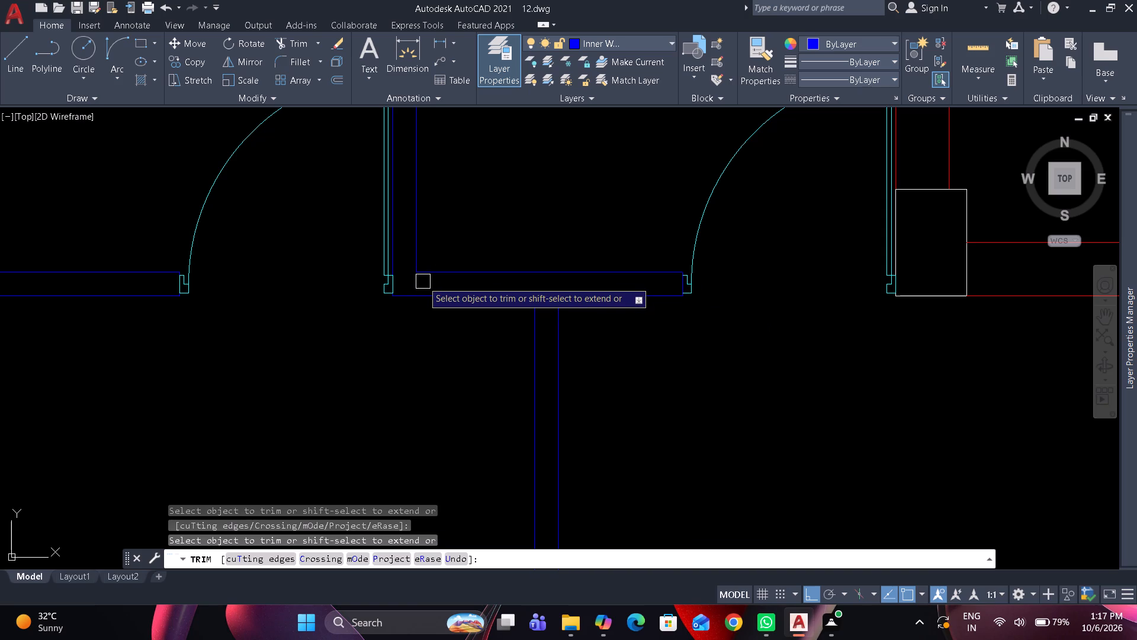
pyautogui.scroll(-2, 512, 205)
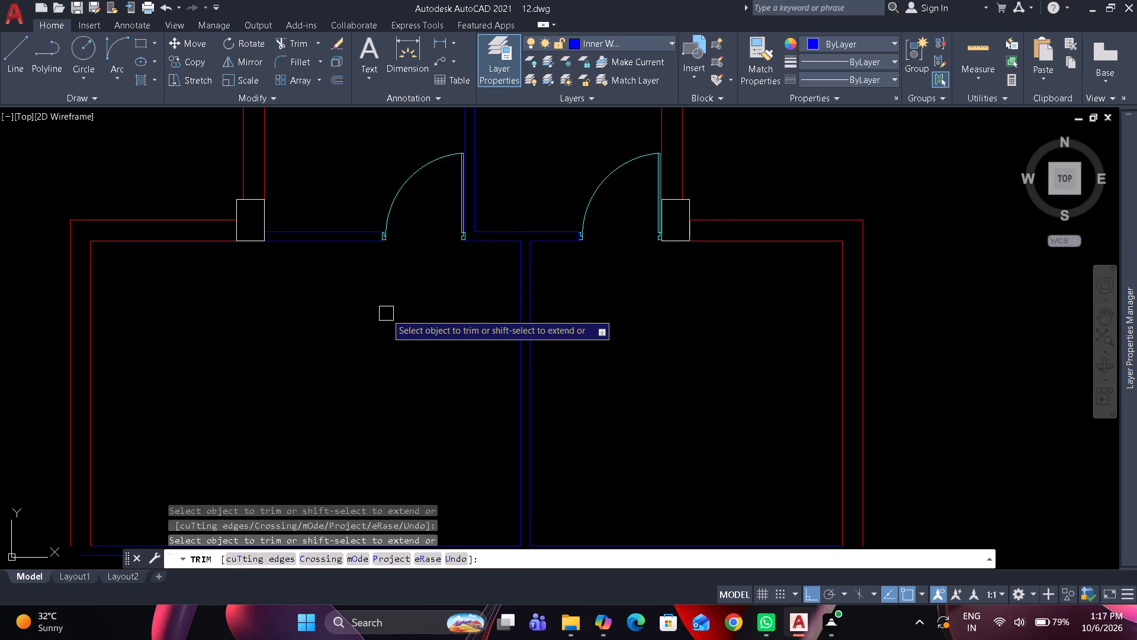
pyautogui.scroll(-1, 386, 313)
pyautogui.moveTo(419, 305); pyautogui.dragTo(426, 299, button='middle')
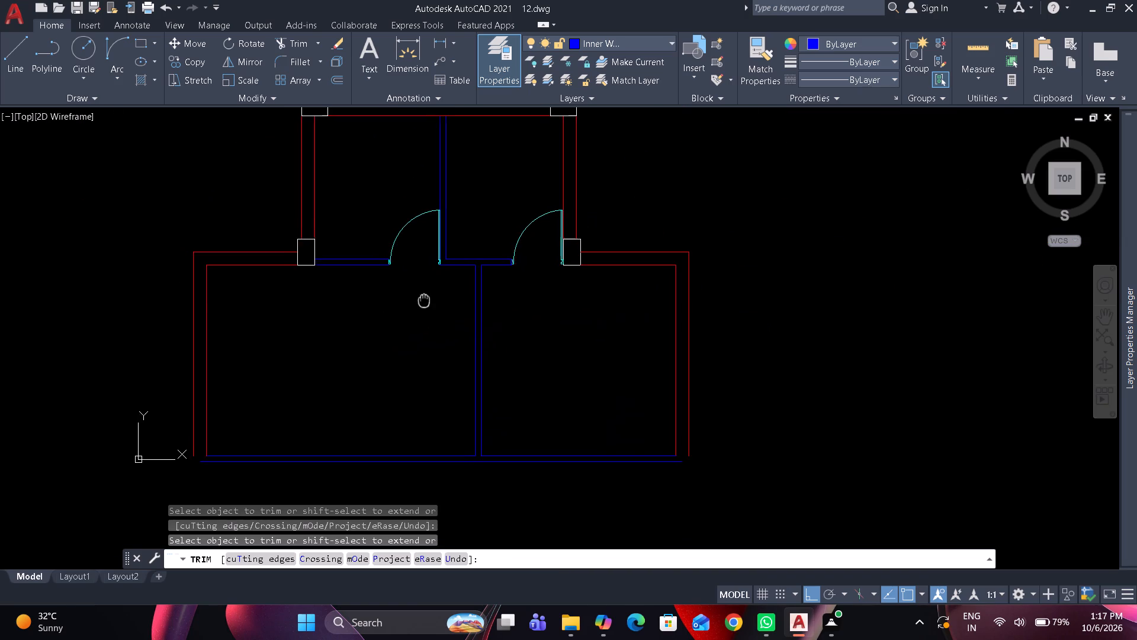
pyautogui.moveTo(426, 299); pyautogui.dragTo(430, 296, button='middle')
pyautogui.press('space')
# Offset the lower line of the lower rooms' bottom wall 5' downward.
pyautogui.moveTo(383, 332); pyautogui.dragTo(432, 294, button='middle')
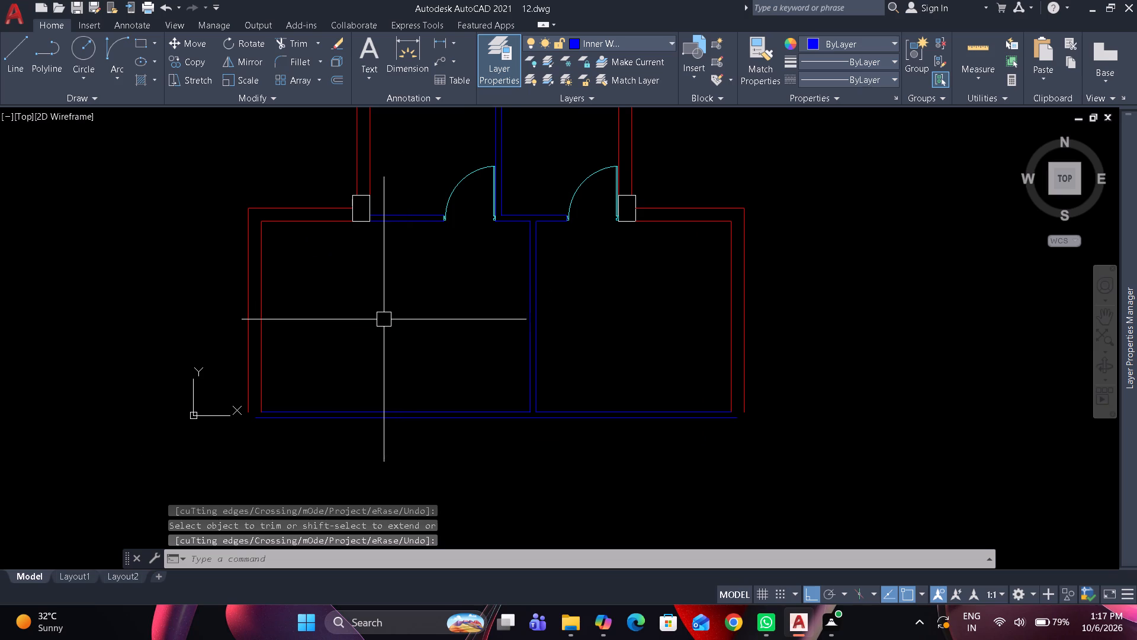
pyautogui.moveTo(343, 407); pyautogui.dragTo(384, 371, button='middle')
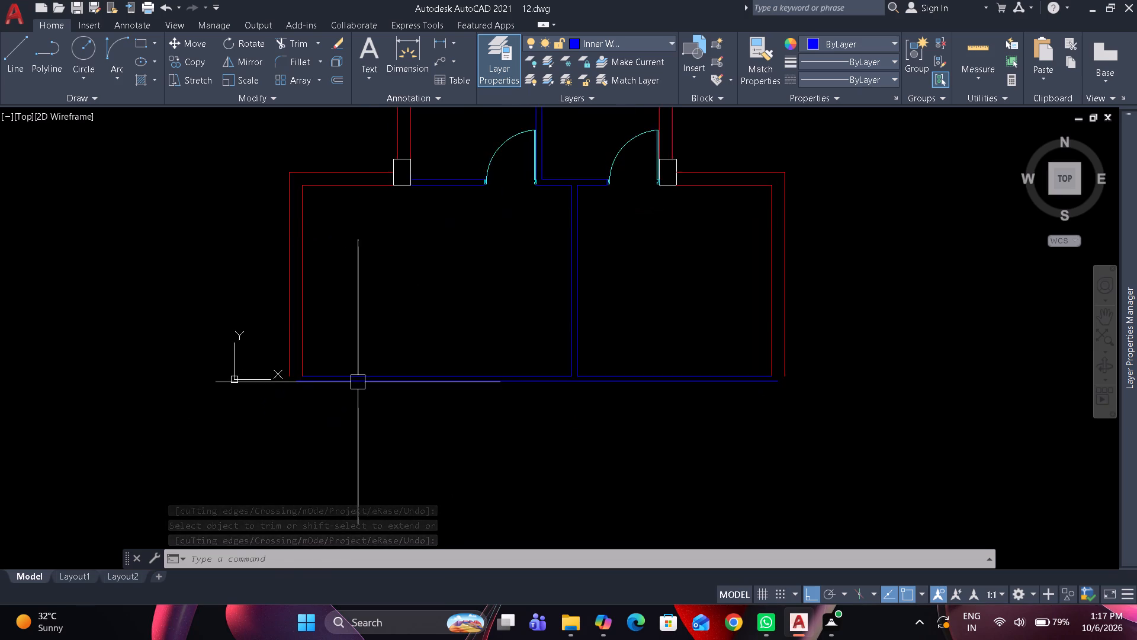
pyautogui.scroll(2, 358, 382)
pyautogui.write('o')
pyautogui.press('space')
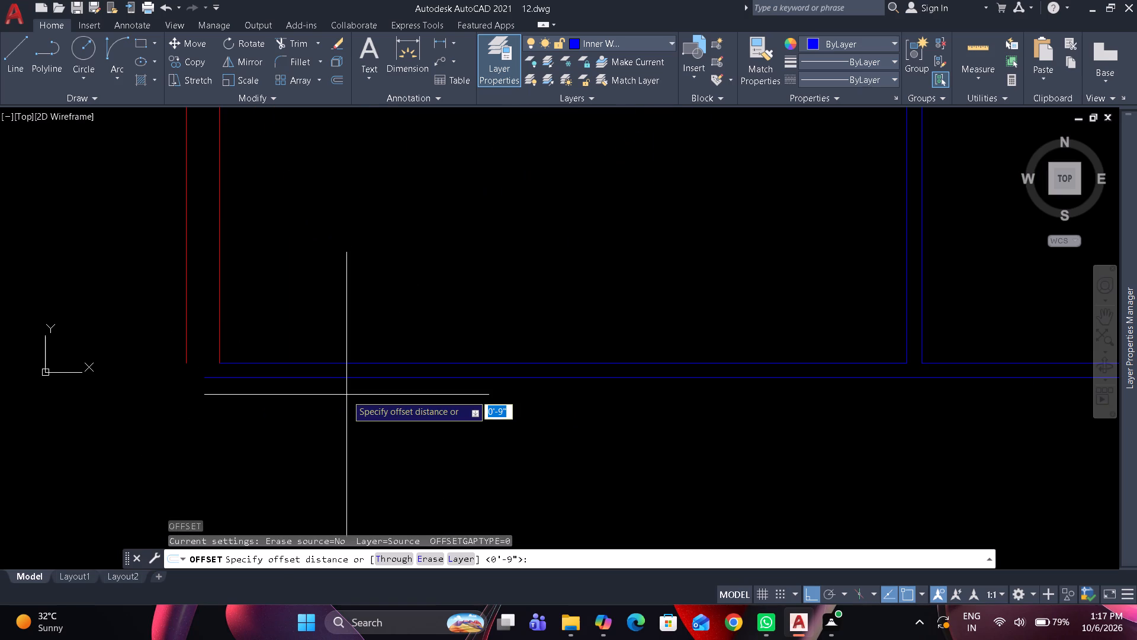
pyautogui.write("5'")
pyautogui.press('space')
pyautogui.click(345, 382)
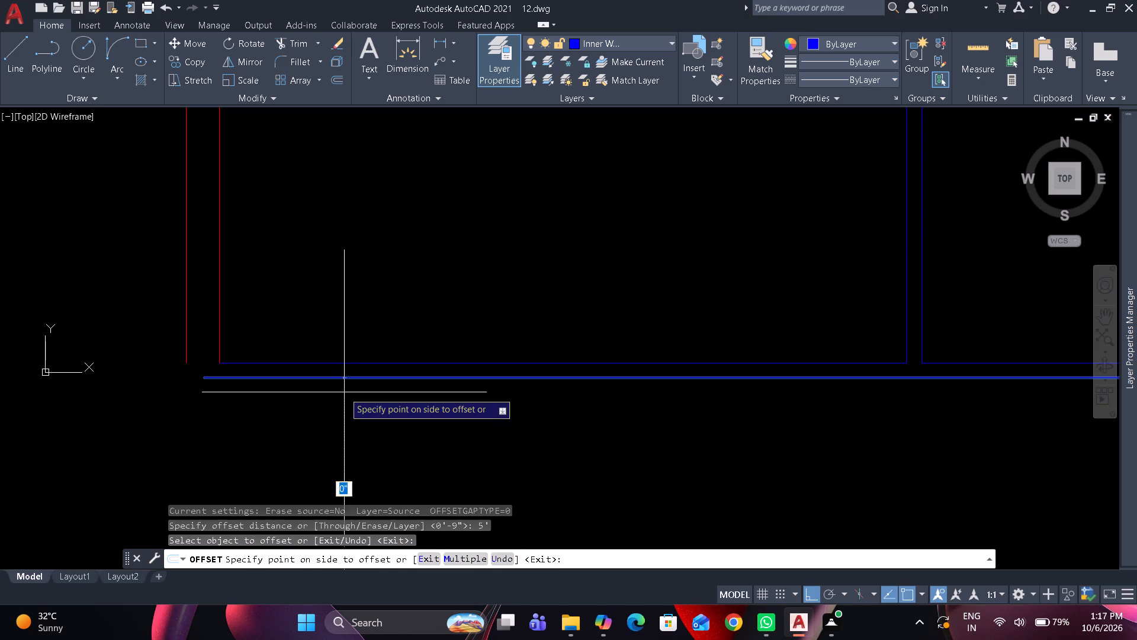
pyautogui.scroll(-3, 344, 401)
pyautogui.click(351, 421)
pyautogui.press('space')
# Extend the inner line of the lower left room's outer left wall down to the new offset line.
pyautogui.moveTo(346, 433); pyautogui.dragTo(368, 398, button='middle')
pyautogui.scroll(2, 367, 396)
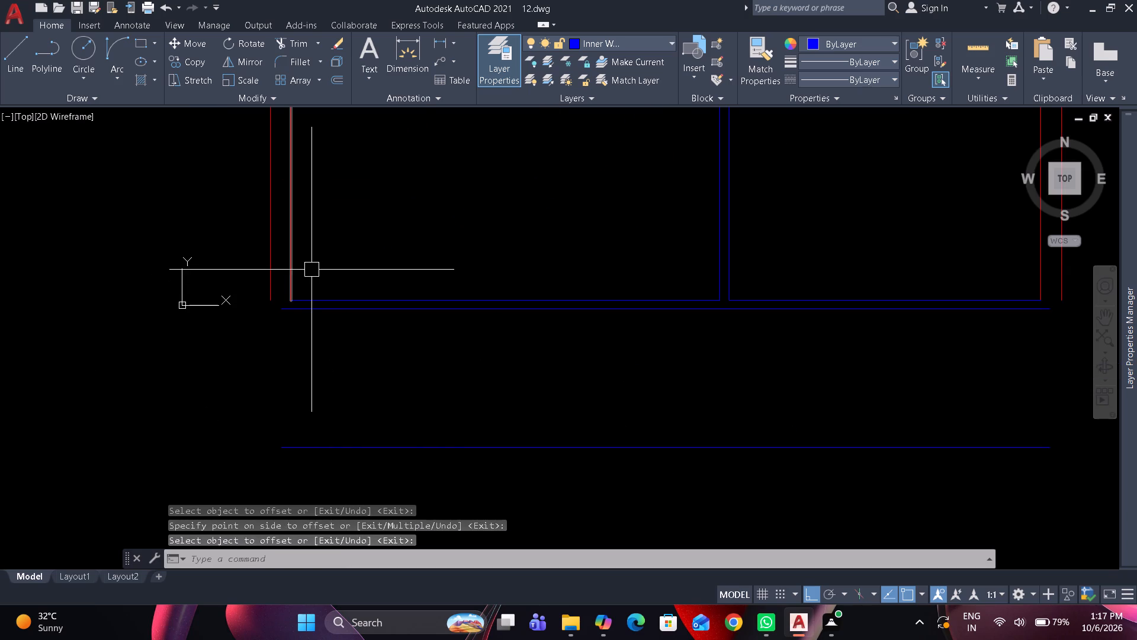
pyautogui.write('ex')
pyautogui.press('space')
pyautogui.click(294, 264)
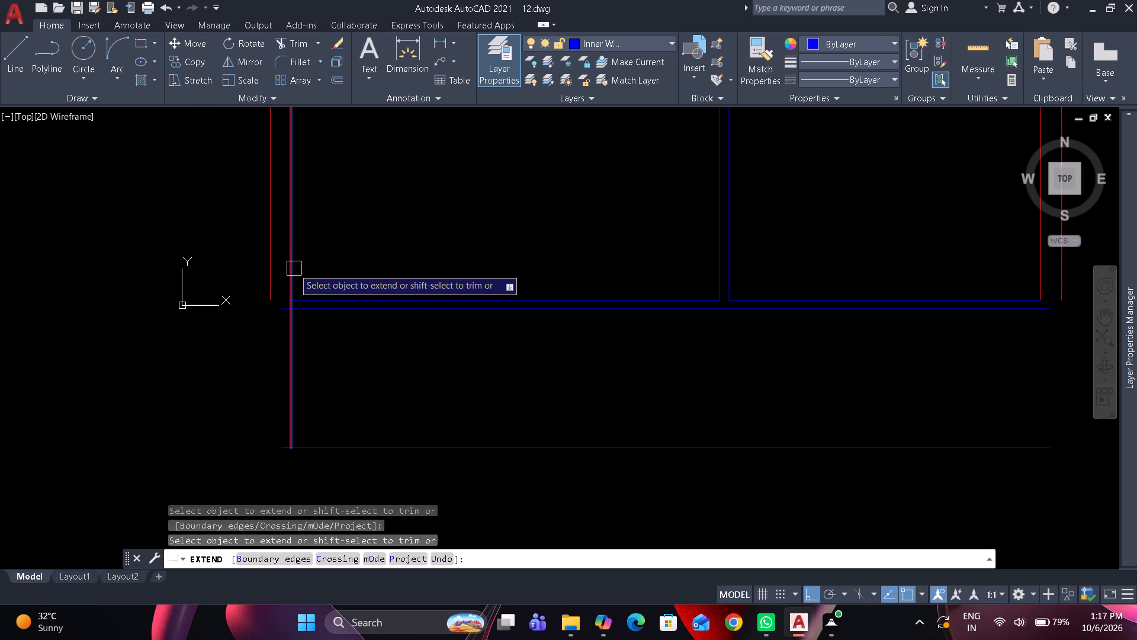
pyautogui.click(294, 273)
pyautogui.press('space')
# Trim the left ends of the two horizontal wall lines that overhang the extended left wall line.
pyautogui.write('t')
pyautogui.press('r')
pyautogui.press('space')
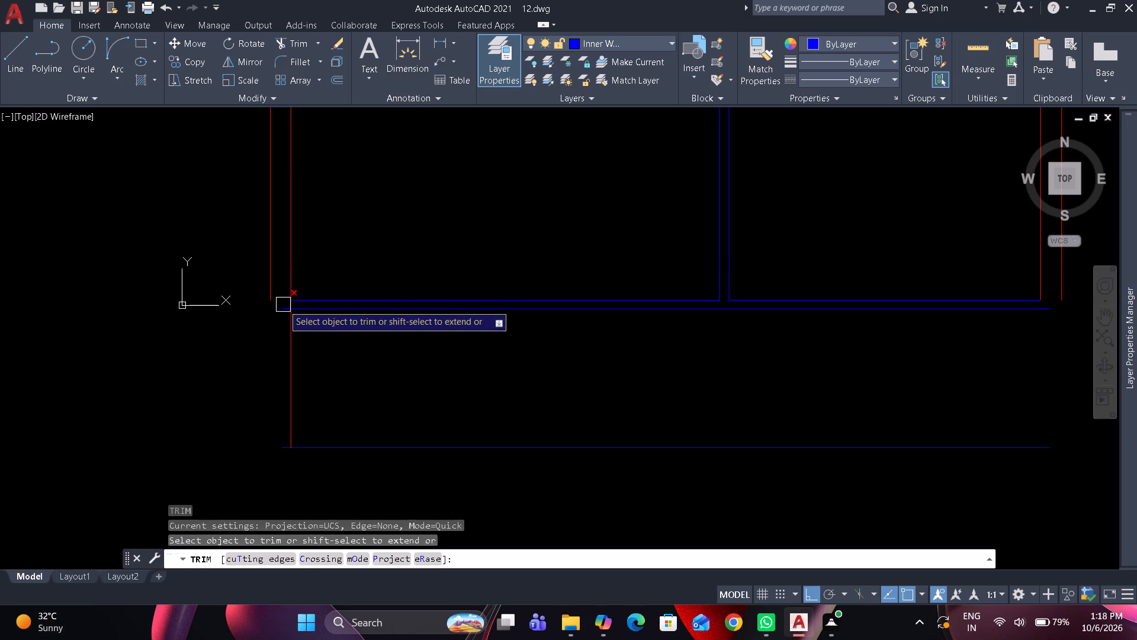
pyautogui.moveTo(280, 313); pyautogui.dragTo(275, 319)
pyautogui.press('space')
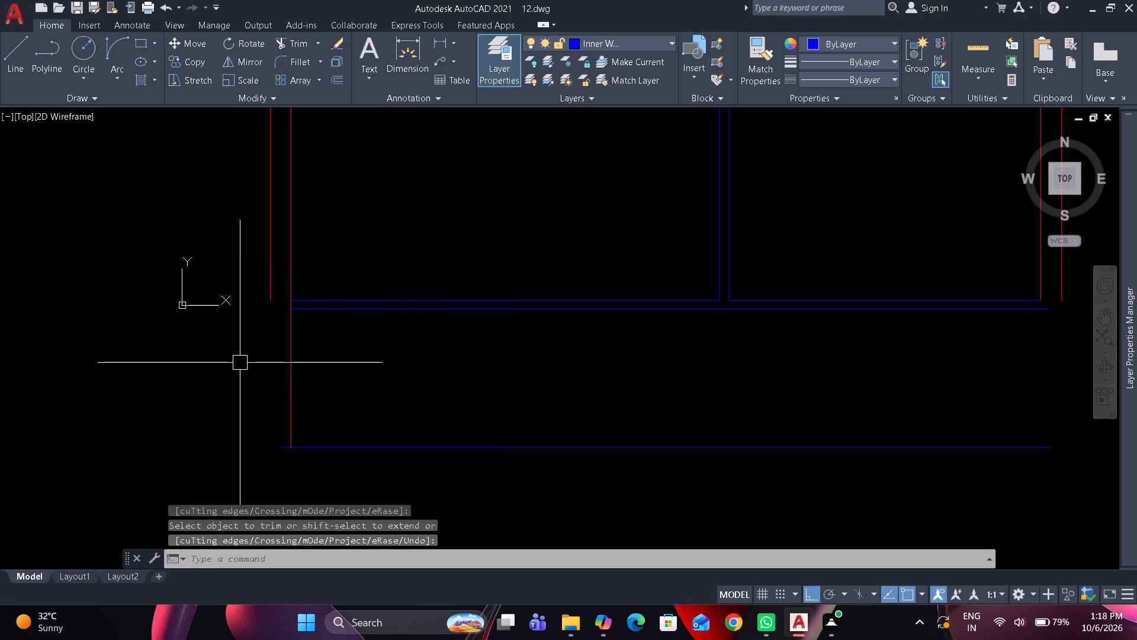
pyautogui.press('space')
pyautogui.click(277, 450)
pyautogui.press('space')
# Offset the extended left wall line 5'6" to the right.
pyautogui.press('o')
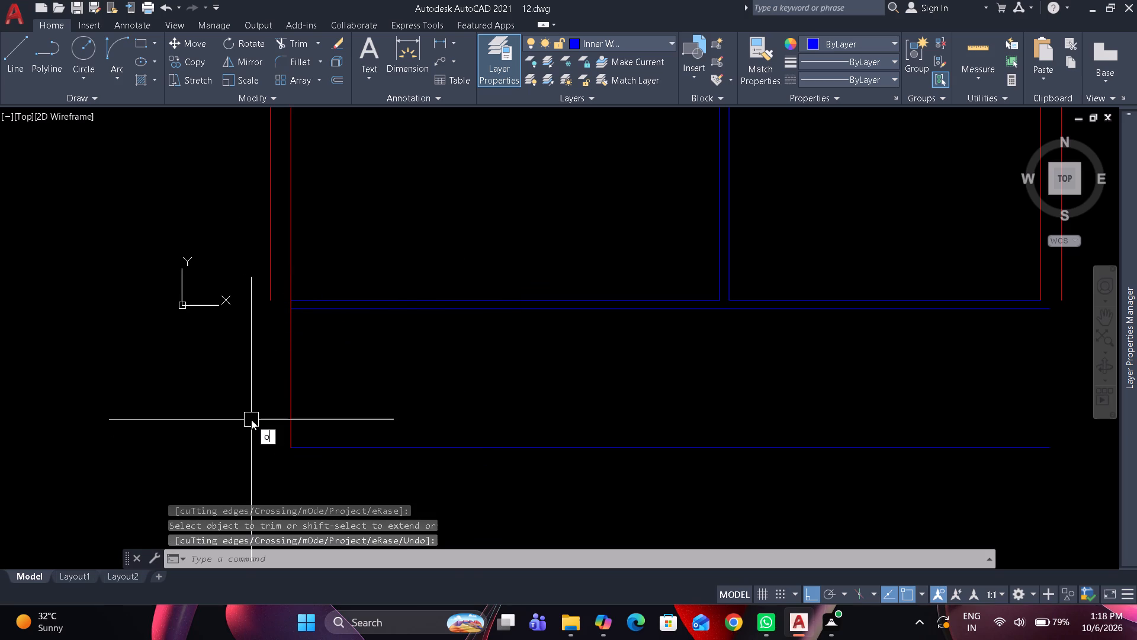
pyautogui.press('space')
pyautogui.write('5')
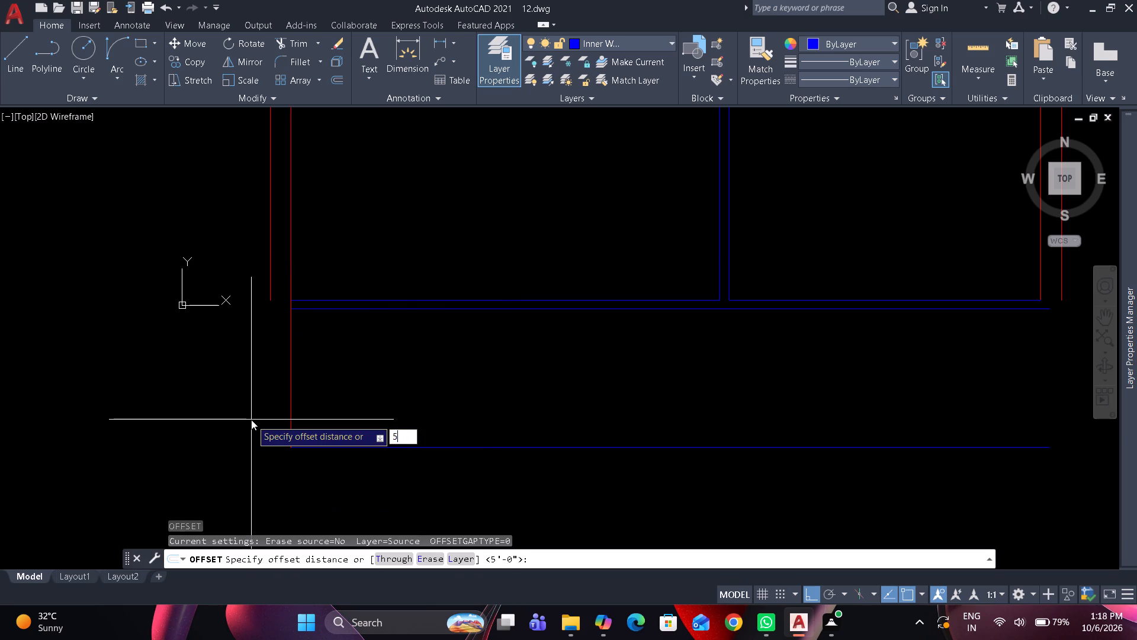
pyautogui.write('\'6"')
pyautogui.press('space')
pyautogui.moveTo(287, 391); pyautogui.dragTo(297, 389)
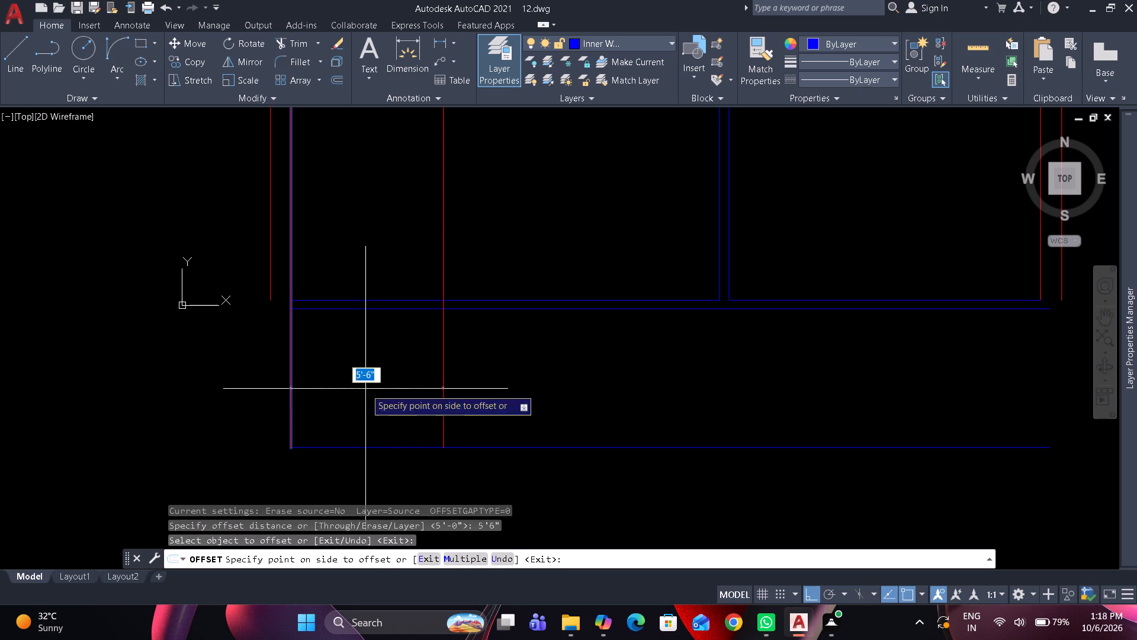
pyautogui.click(538, 386)
pyautogui.press('space')
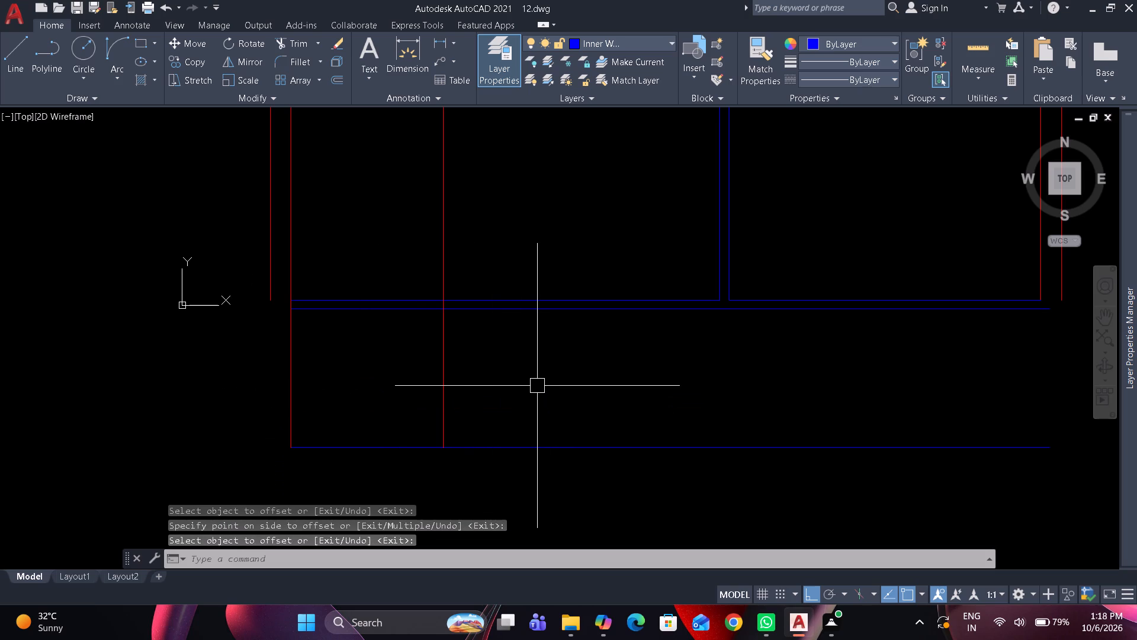
# Move the new offset vertical line onto the Inner Wall layer.
pyautogui.moveTo(482, 387); pyautogui.dragTo(400, 387)
pyautogui.moveTo(364, 387); pyautogui.dragTo(370, 385)
pyautogui.click(638, 41)
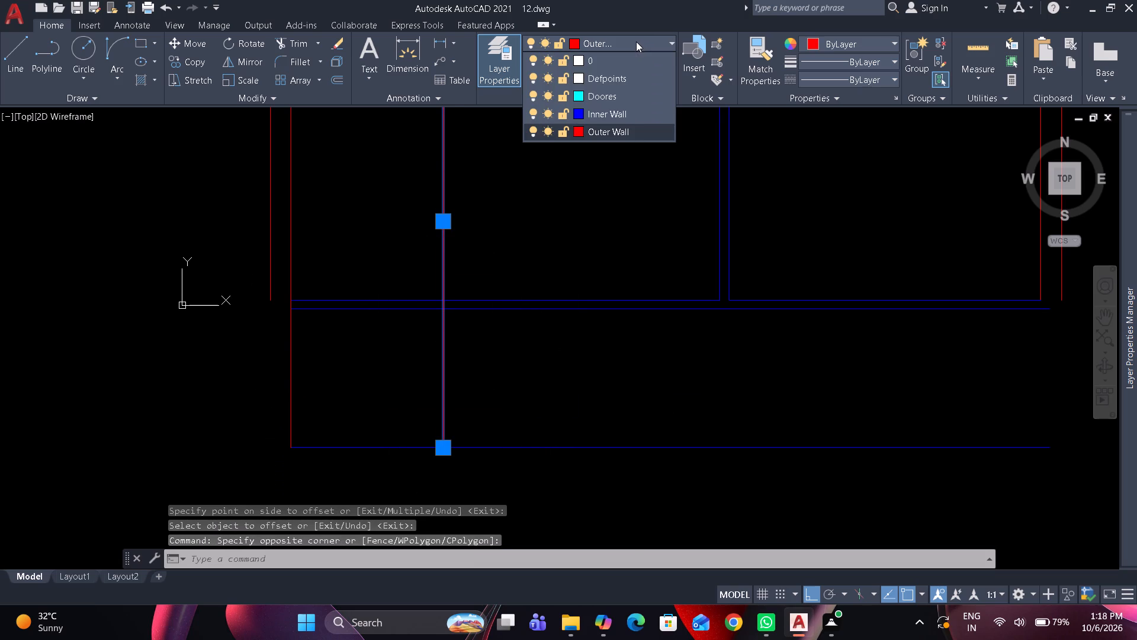
pyautogui.click(608, 115)
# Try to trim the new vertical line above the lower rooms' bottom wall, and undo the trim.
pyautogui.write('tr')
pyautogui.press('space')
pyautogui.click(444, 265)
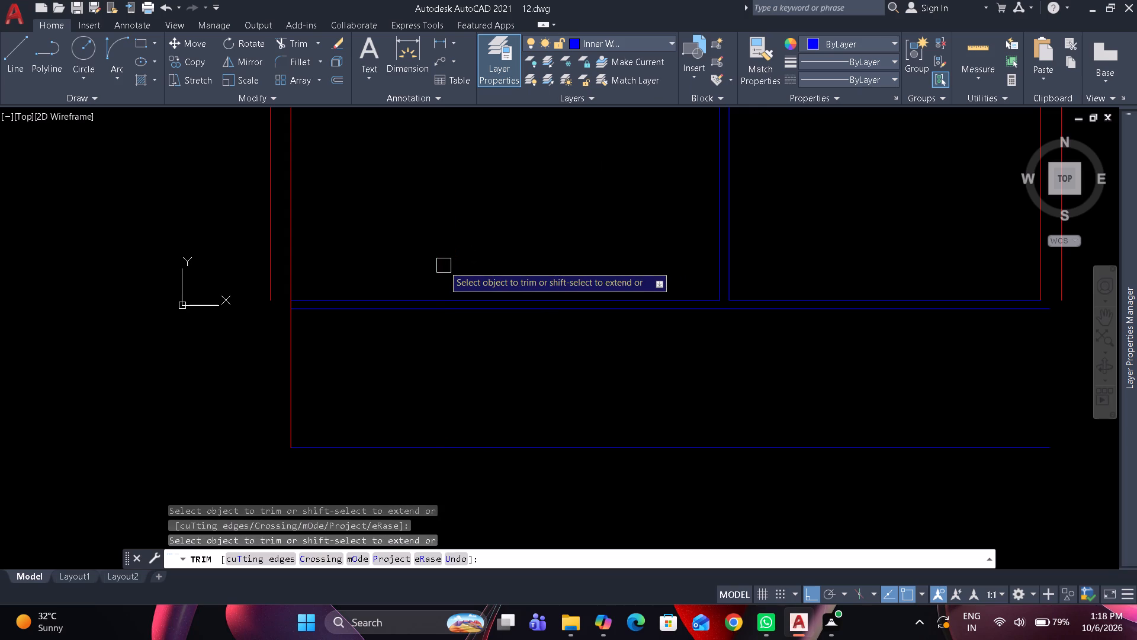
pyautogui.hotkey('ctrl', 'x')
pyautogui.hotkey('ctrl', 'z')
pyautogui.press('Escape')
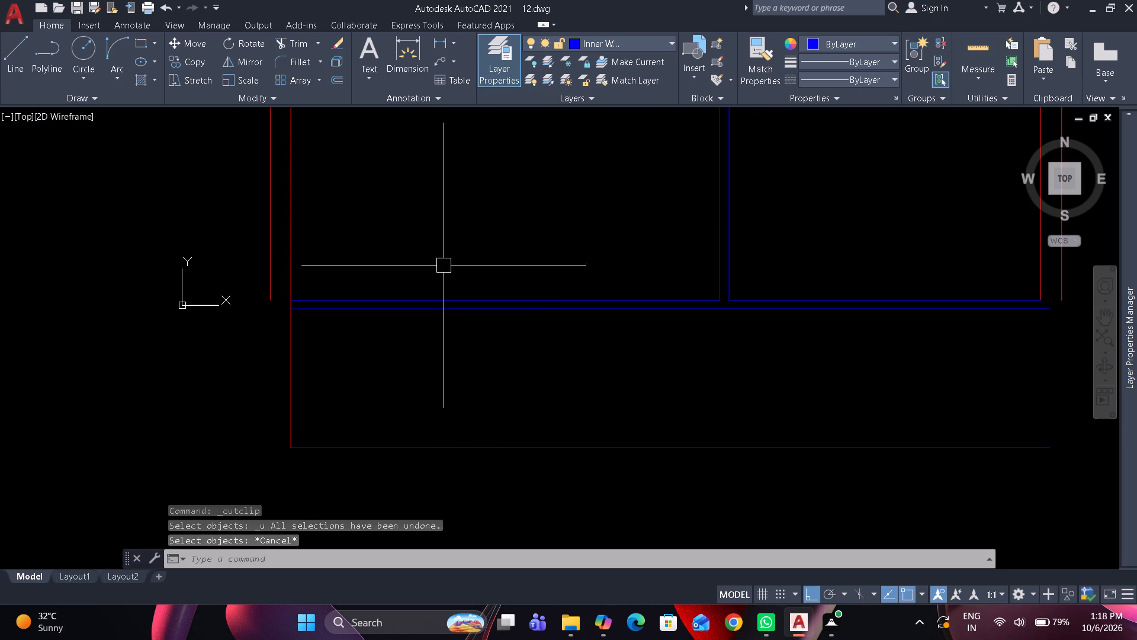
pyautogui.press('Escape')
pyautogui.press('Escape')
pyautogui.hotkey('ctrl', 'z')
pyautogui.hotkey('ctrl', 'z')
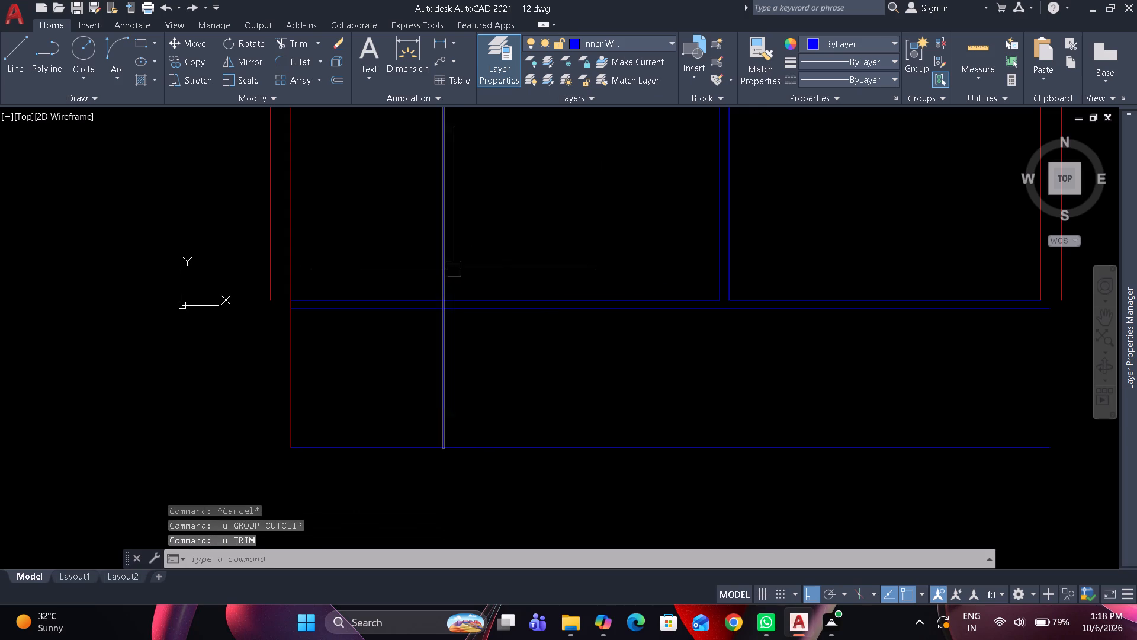
# Trim the new vertical line above and inside the lower rooms' bottom wall, leaving only the part below it.
pyautogui.write('tr')
pyautogui.press('space')
pyautogui.click(449, 275)
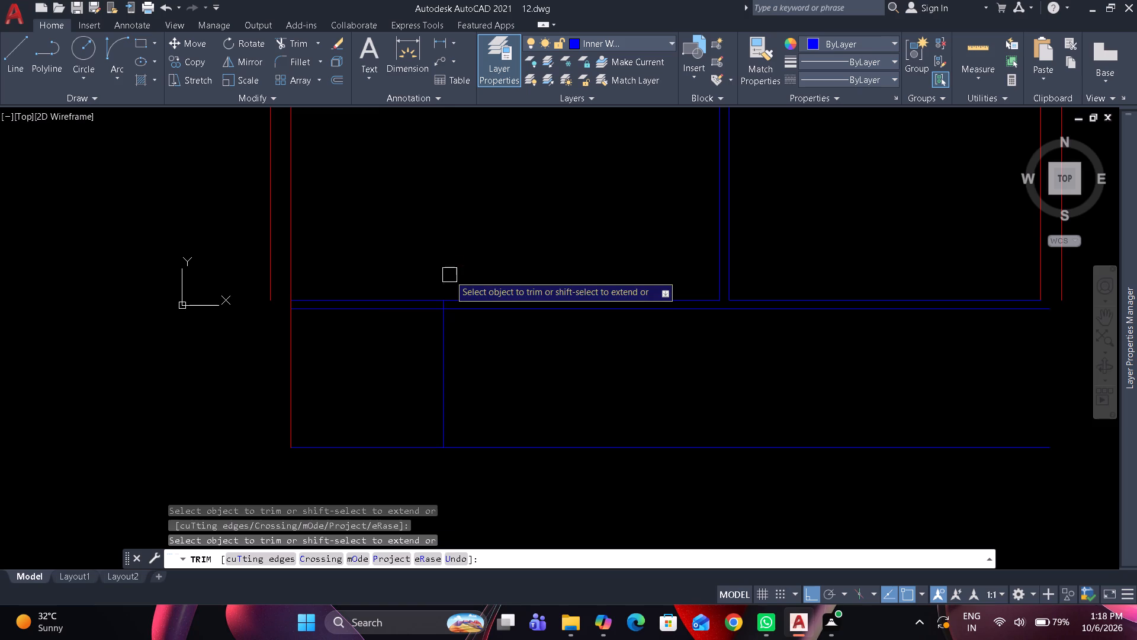
pyautogui.scroll(3, 445, 290)
pyautogui.click(432, 344)
pyautogui.press('space')
# Offset the bottom horizontal line 4" downward and the new vertical line 4" to the right.
pyautogui.scroll(-3, 473, 237)
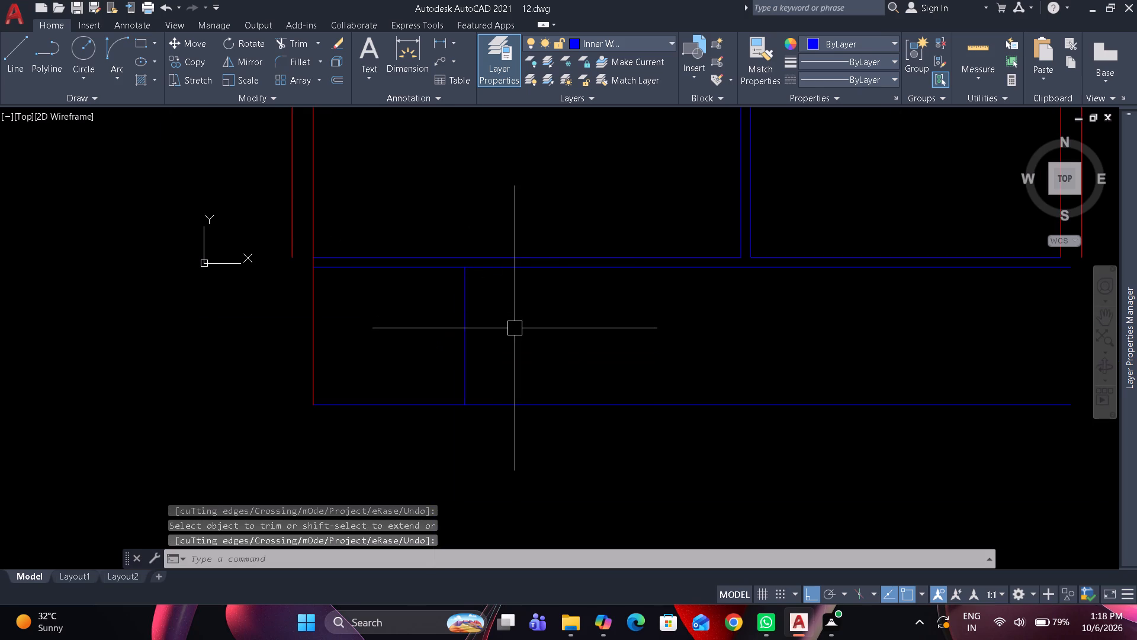
pyautogui.write('o 4"')
pyautogui.press('space')
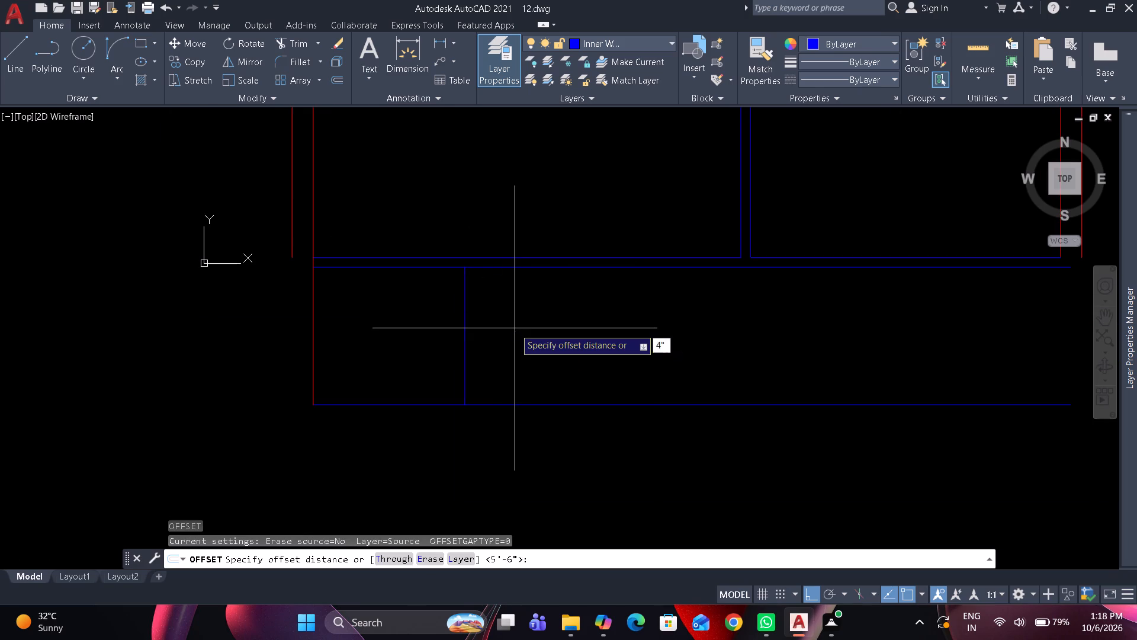
pyautogui.moveTo(508, 405); pyautogui.dragTo(505, 418)
pyautogui.moveTo(500, 441); pyautogui.dragTo(497, 428)
pyautogui.moveTo(467, 357); pyautogui.dragTo(499, 355)
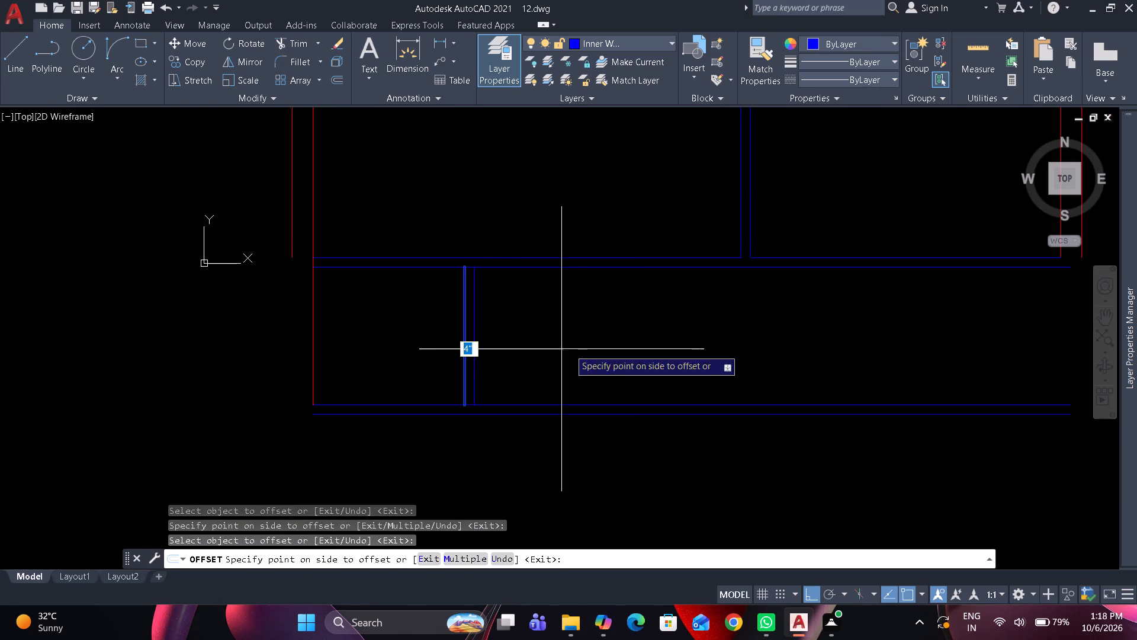
pyautogui.click(577, 349)
pyautogui.press('space')
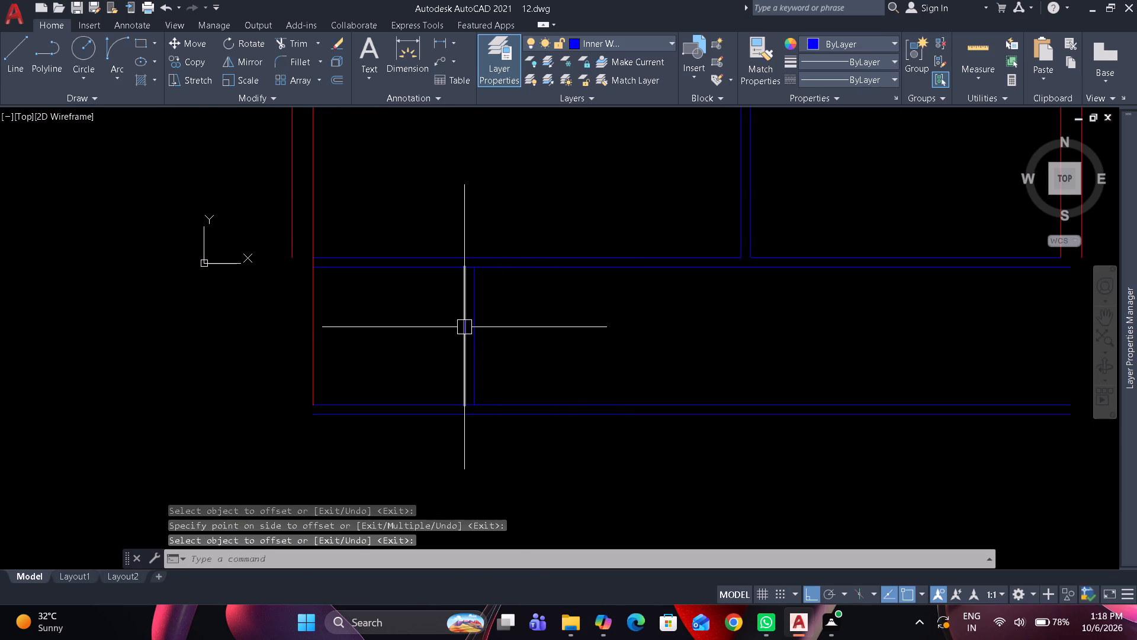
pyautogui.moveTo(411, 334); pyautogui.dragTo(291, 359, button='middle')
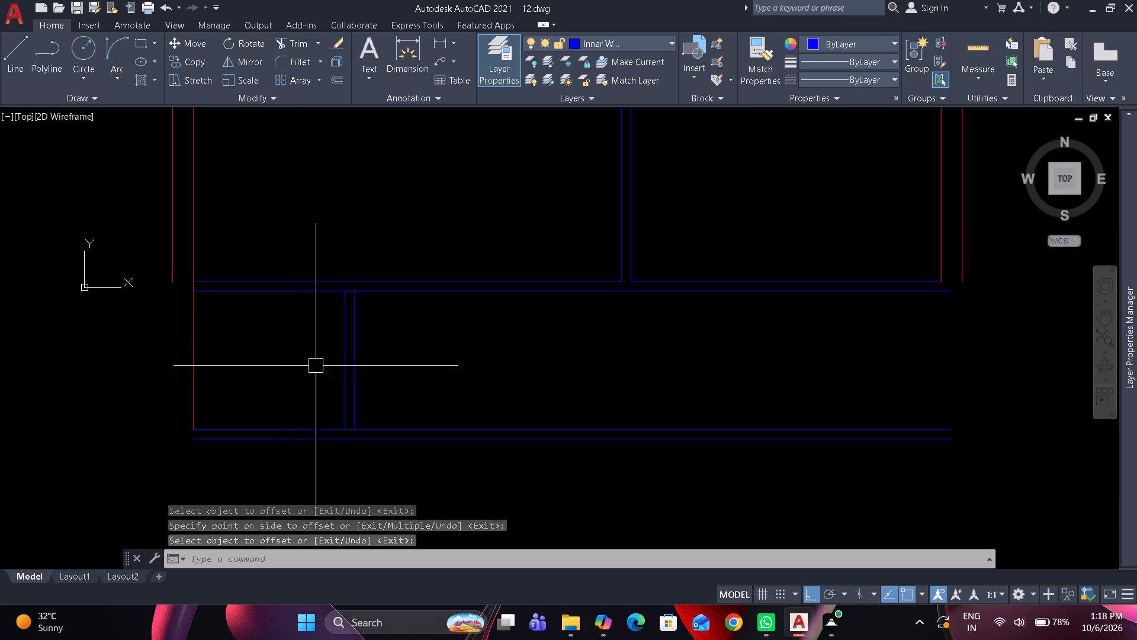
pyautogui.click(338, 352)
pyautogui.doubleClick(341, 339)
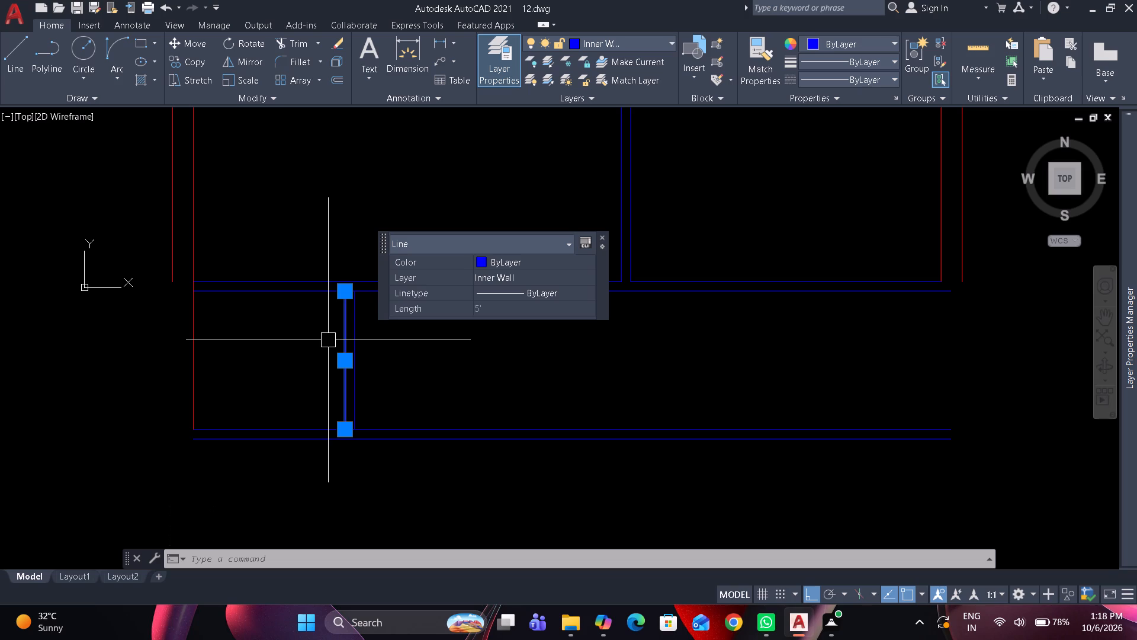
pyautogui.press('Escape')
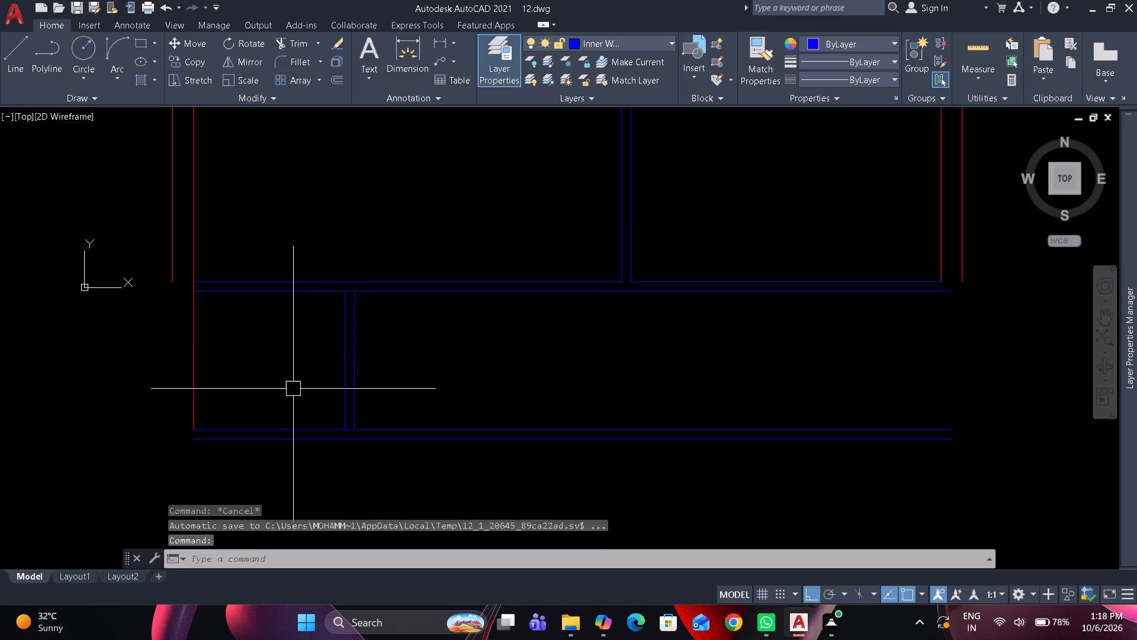
# Erase the lower of the two horizontal lines at the bottom of the small room.
pyautogui.click(253, 442)
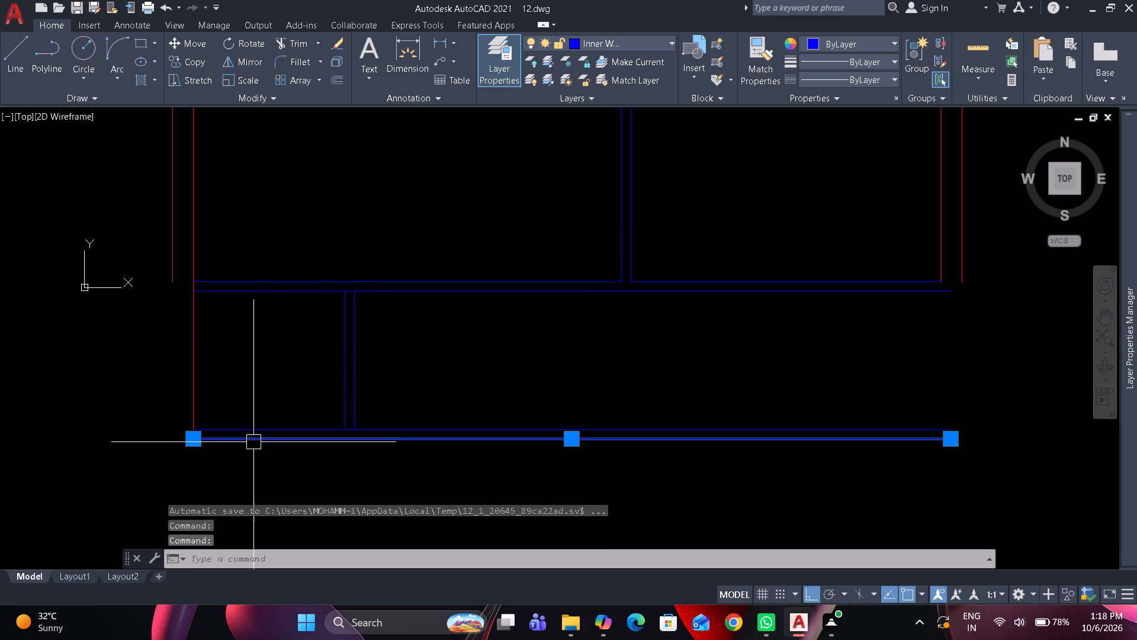
pyautogui.press('e')
pyautogui.press('space')
# Offset the small room's bottom horizontal line 9" downward.
pyautogui.write('o')
pyautogui.press('space')
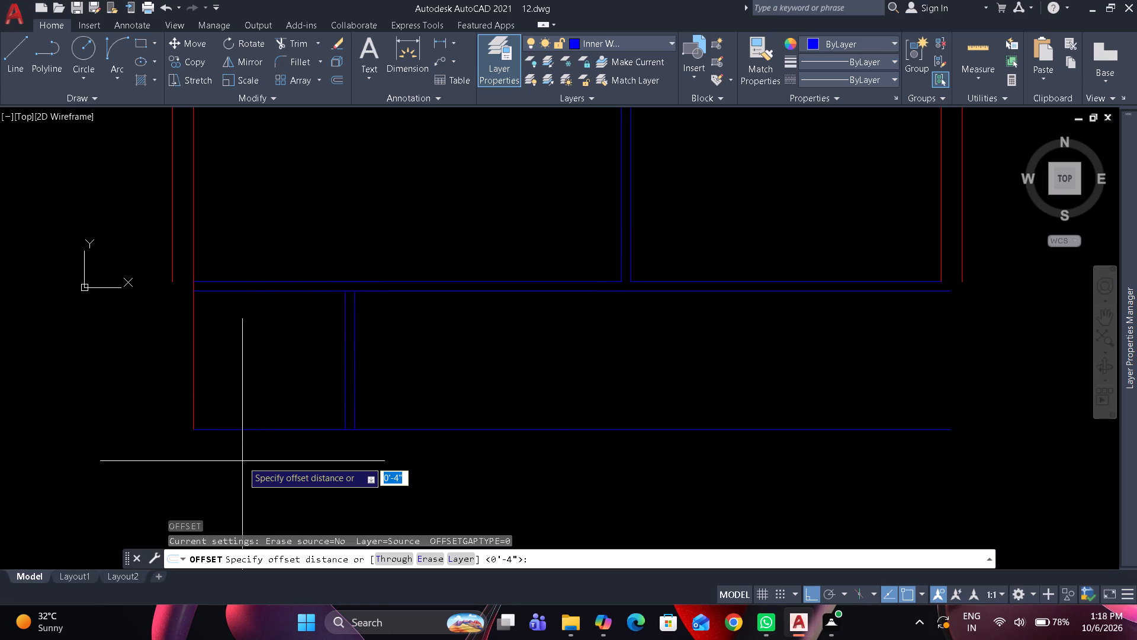
pyautogui.write('9"')
pyautogui.press('space')
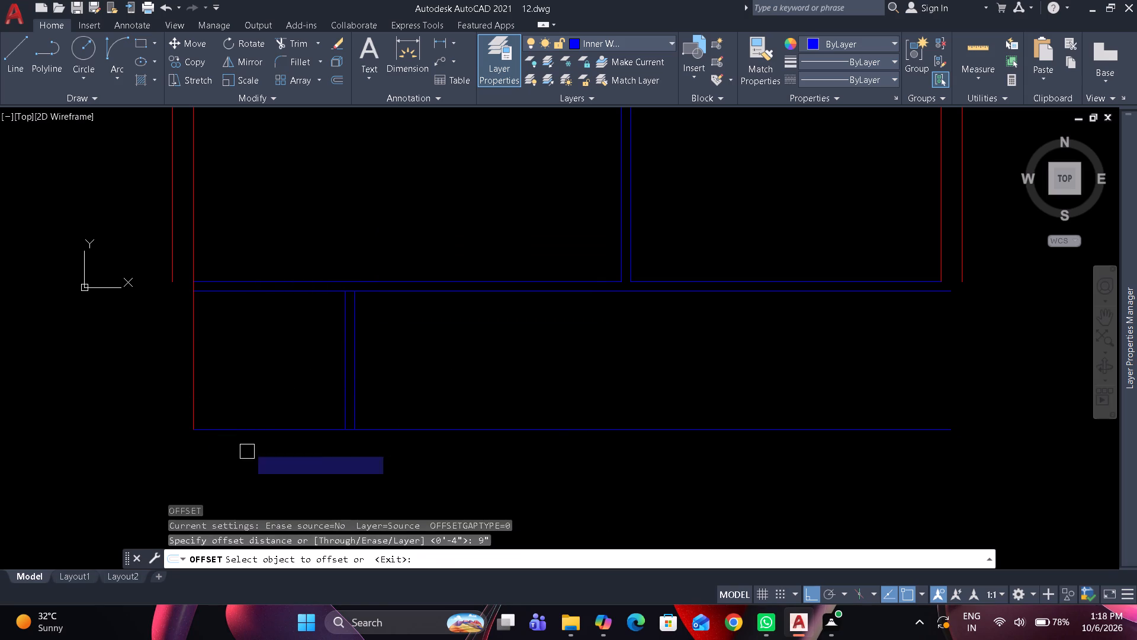
pyautogui.moveTo(252, 430); pyautogui.dragTo(253, 441)
pyautogui.click(251, 468)
pyautogui.press('space')
# Move both bottom horizontal lines of the 9" wall onto the Outer Wall layer.
pyautogui.moveTo(254, 465); pyautogui.dragTo(243, 441)
pyautogui.click(226, 408)
pyautogui.click(626, 38)
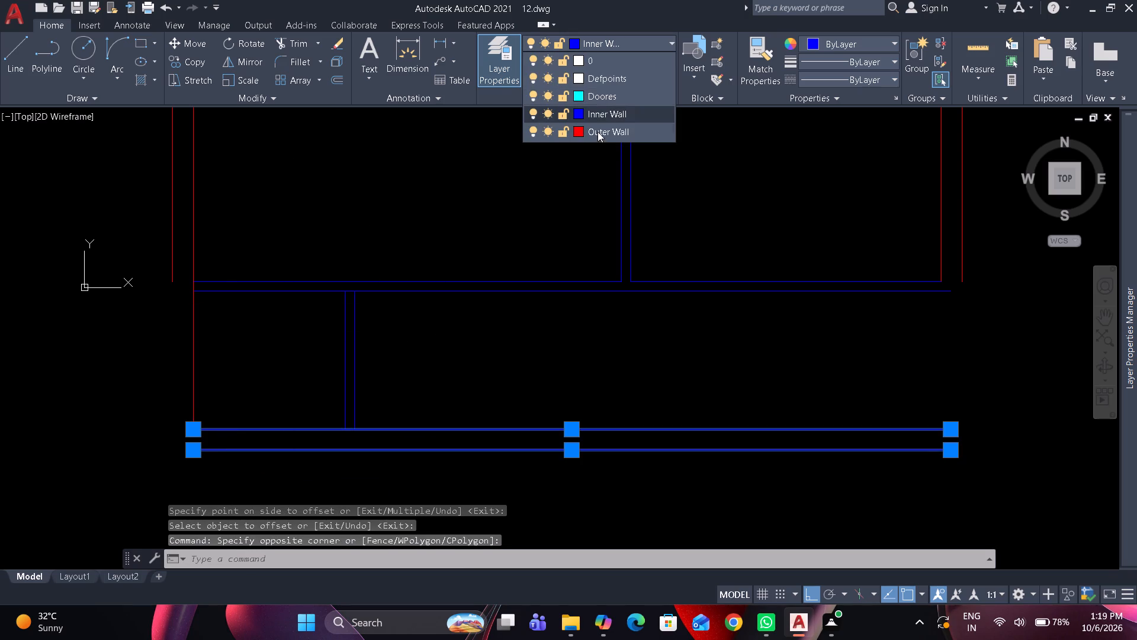
pyautogui.click(598, 133)
pyautogui.press('Escape')
pyautogui.press('Escape')
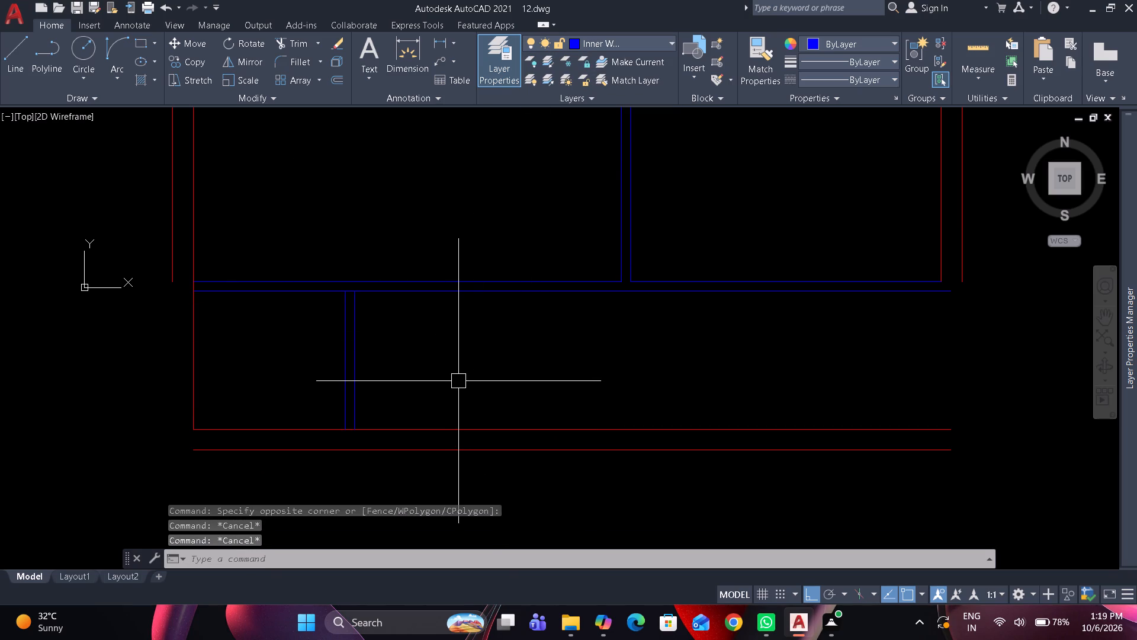
pyautogui.press('Escape')
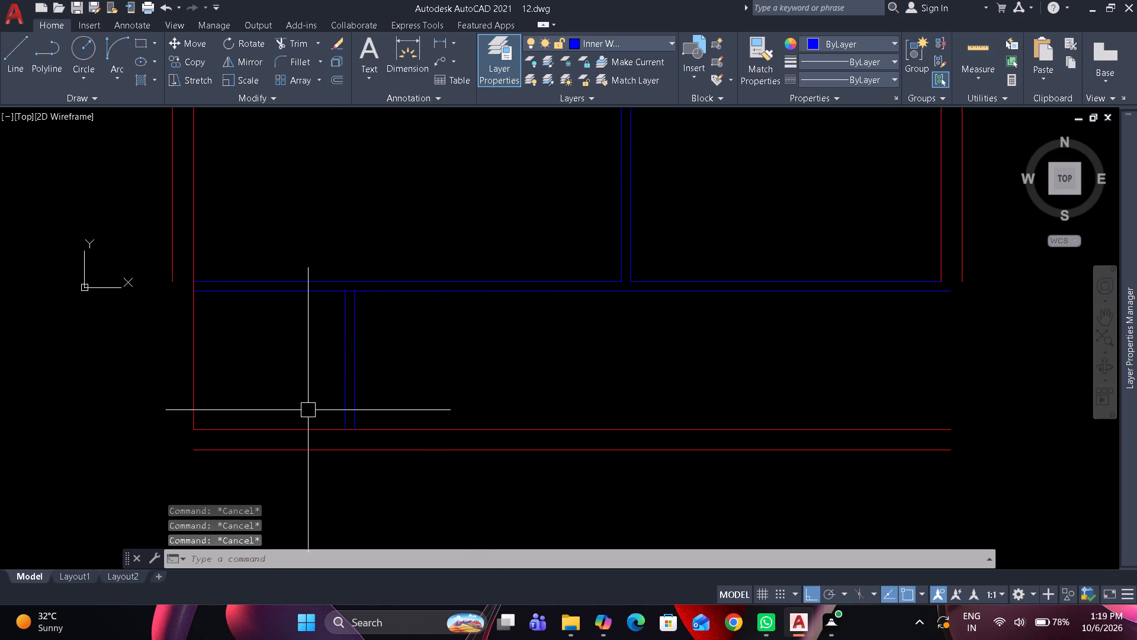
# Offset the left line of the small room's right-hand partition 2' to the left.
pyautogui.scroll(1, 297, 425)
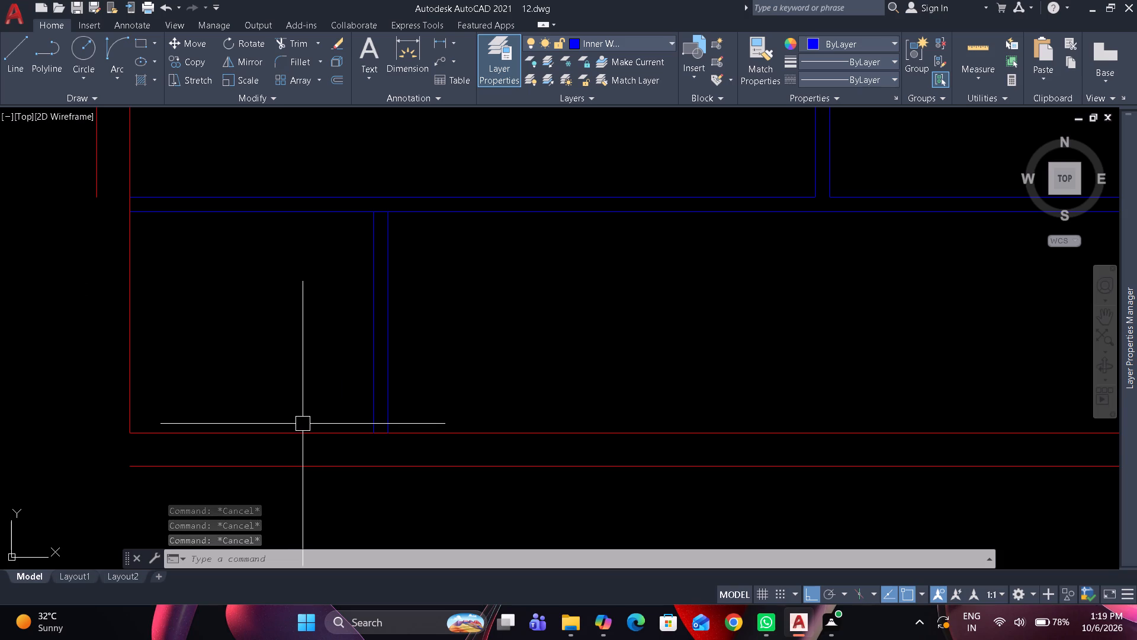
pyautogui.write('o')
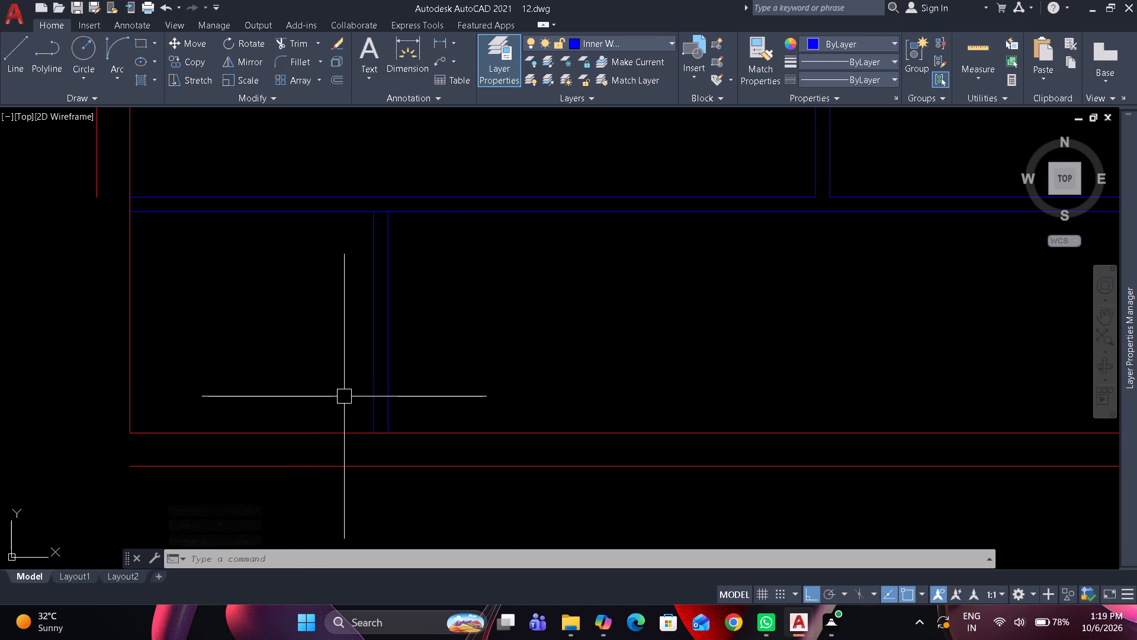
pyautogui.press('space')
pyautogui.write("2'")
pyautogui.press('space')
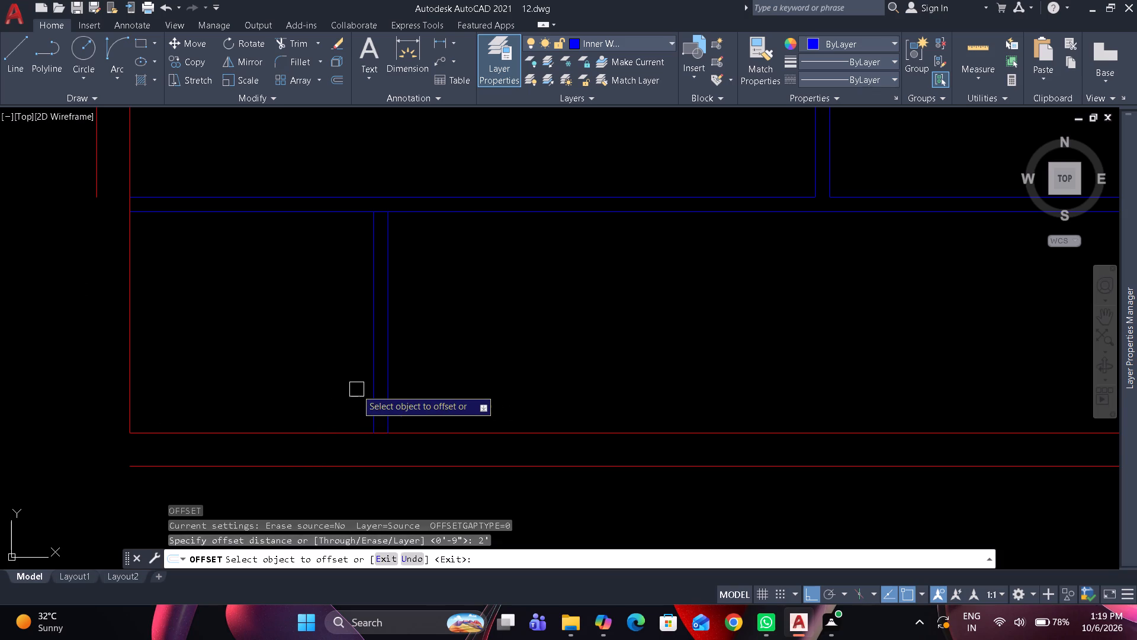
pyautogui.moveTo(373, 376); pyautogui.dragTo(355, 380)
pyautogui.click(337, 384)
pyautogui.press('space')
# Extend the 2' offset line to the lowest wall line and trim its part inside the room, leaving a jamb across the wall.
pyautogui.write('ex')
pyautogui.press('space')
pyautogui.click(285, 410)
pyautogui.press('space')
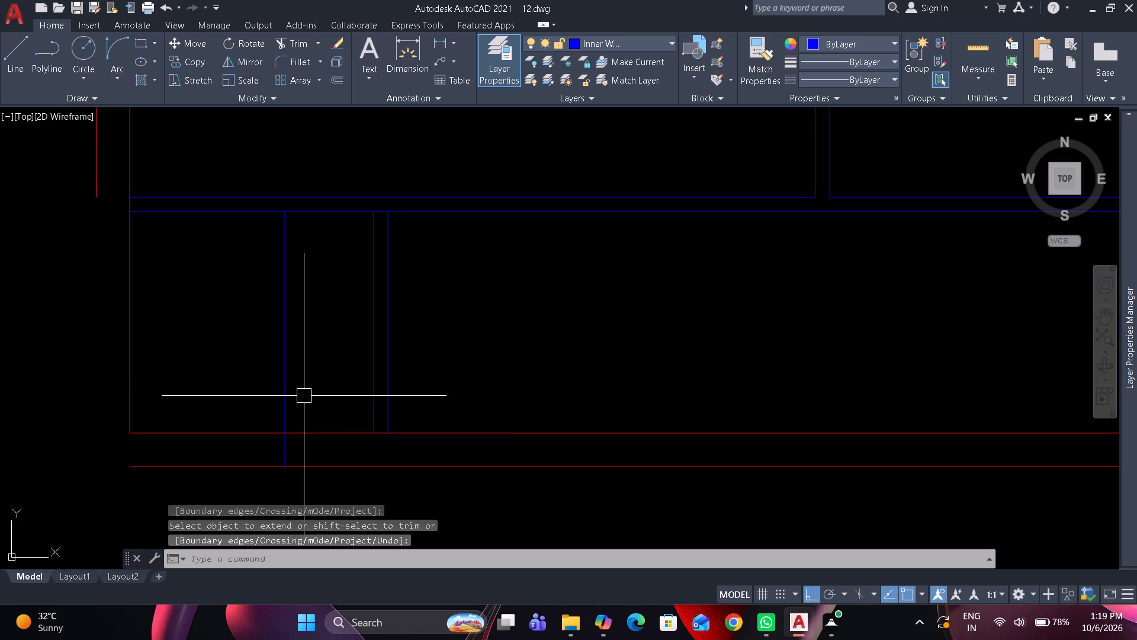
pyautogui.write('tr')
pyautogui.press('space')
pyautogui.click(285, 395)
pyautogui.press('space')
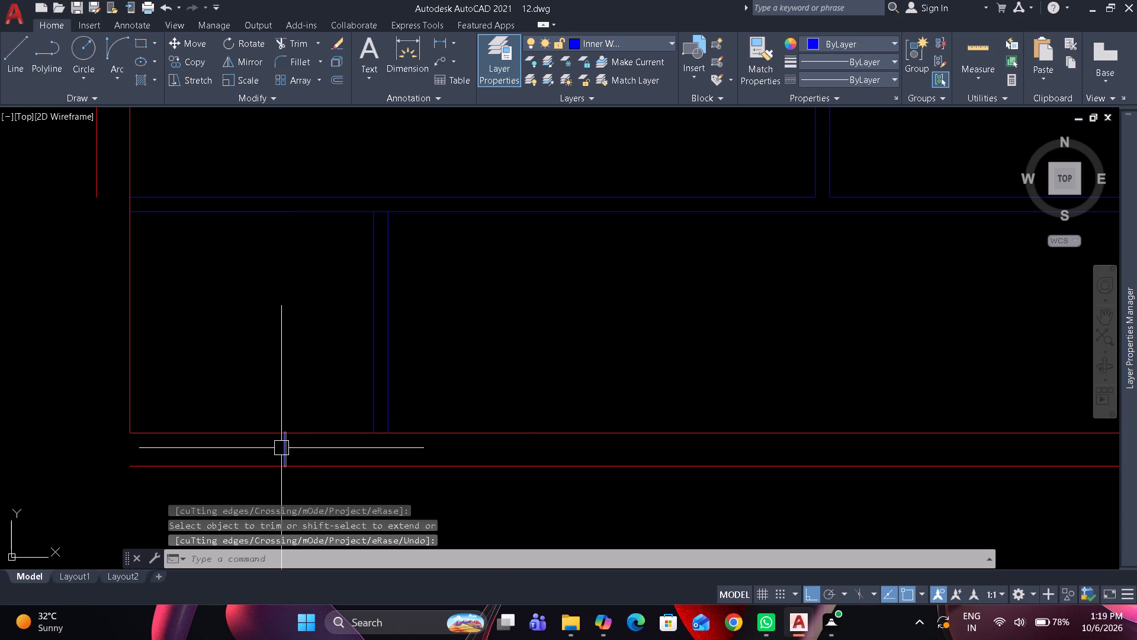
# Move the short jamb line across the bottom wall onto the Outer Wall layer.
pyautogui.click(281, 449)
pyautogui.click(603, 40)
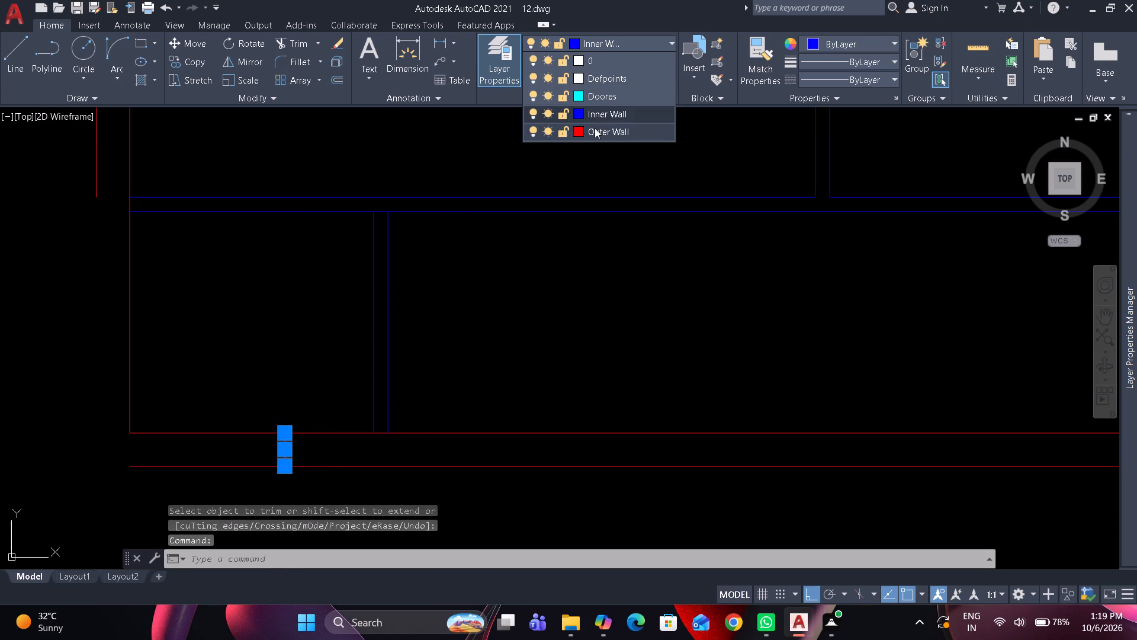
pyautogui.click(595, 128)
pyautogui.press('Escape')
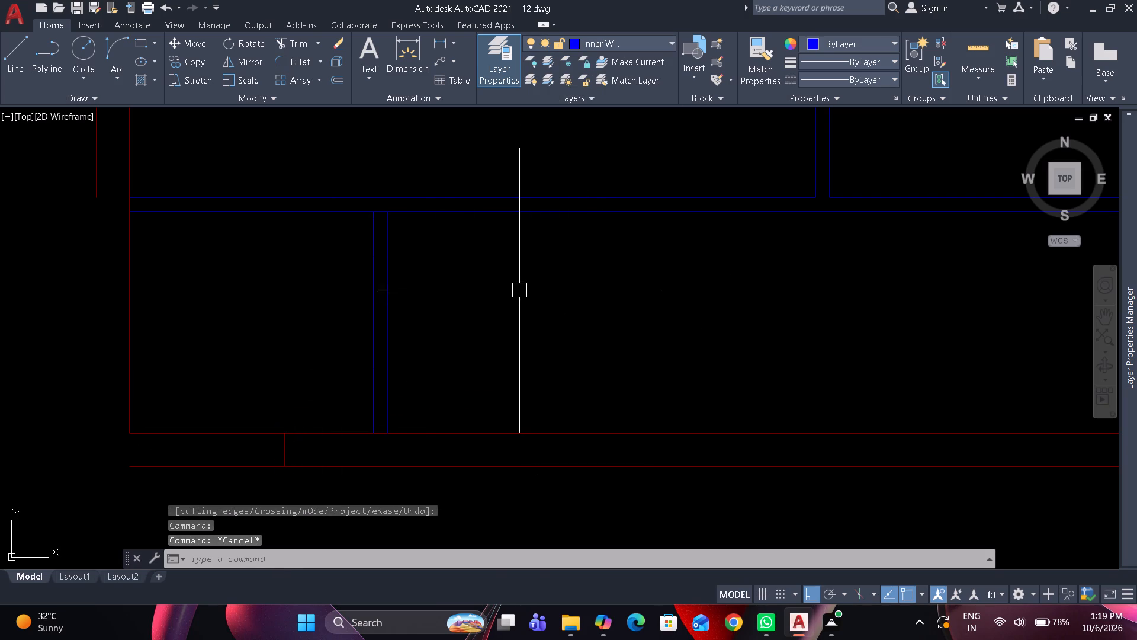
# Extend the partition's left line down to the lowest line of the bottom wall.
pyautogui.write('ex')
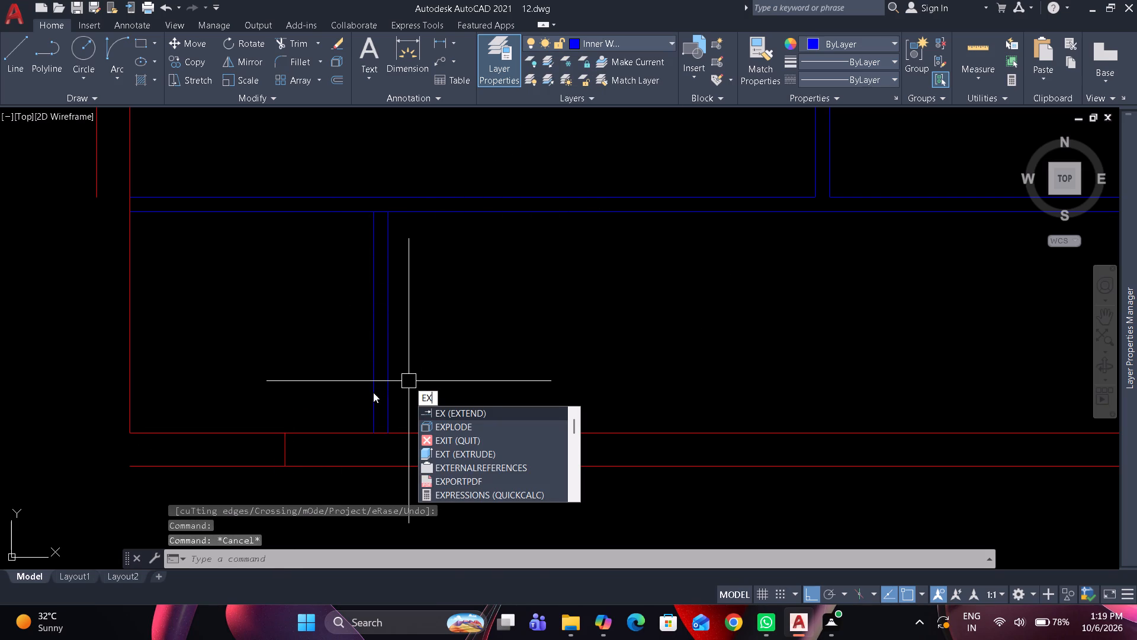
pyautogui.press('space')
pyautogui.click(371, 395)
pyautogui.press('space')
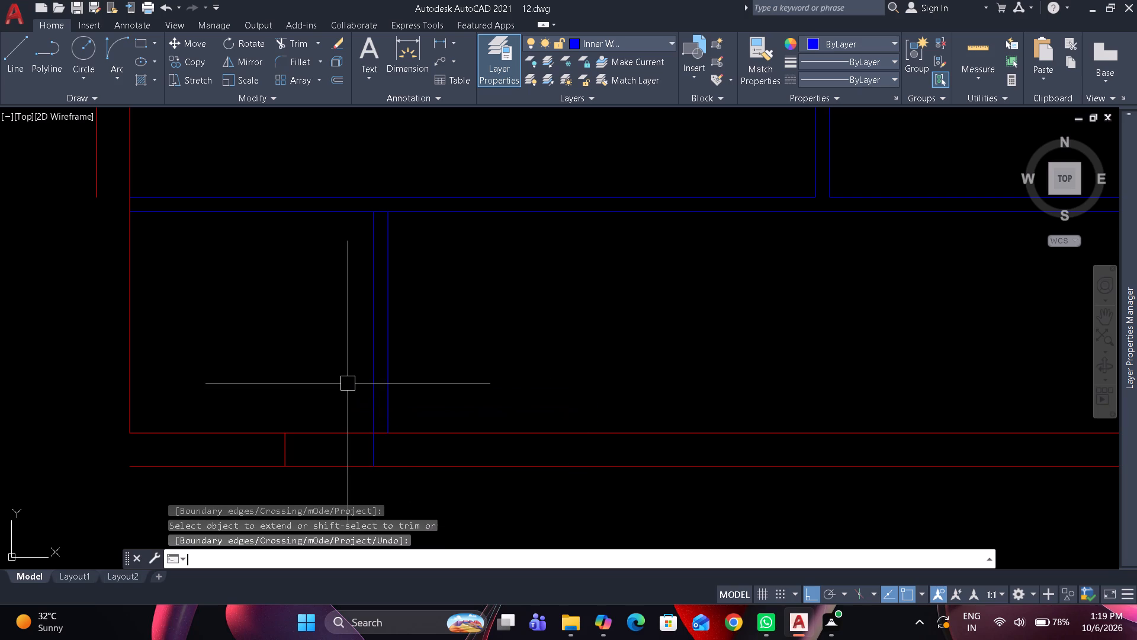
# Offset the bottom wall's upper horizontal line 4" downward.
pyautogui.write('o')
pyautogui.press('space')
pyautogui.write('4"')
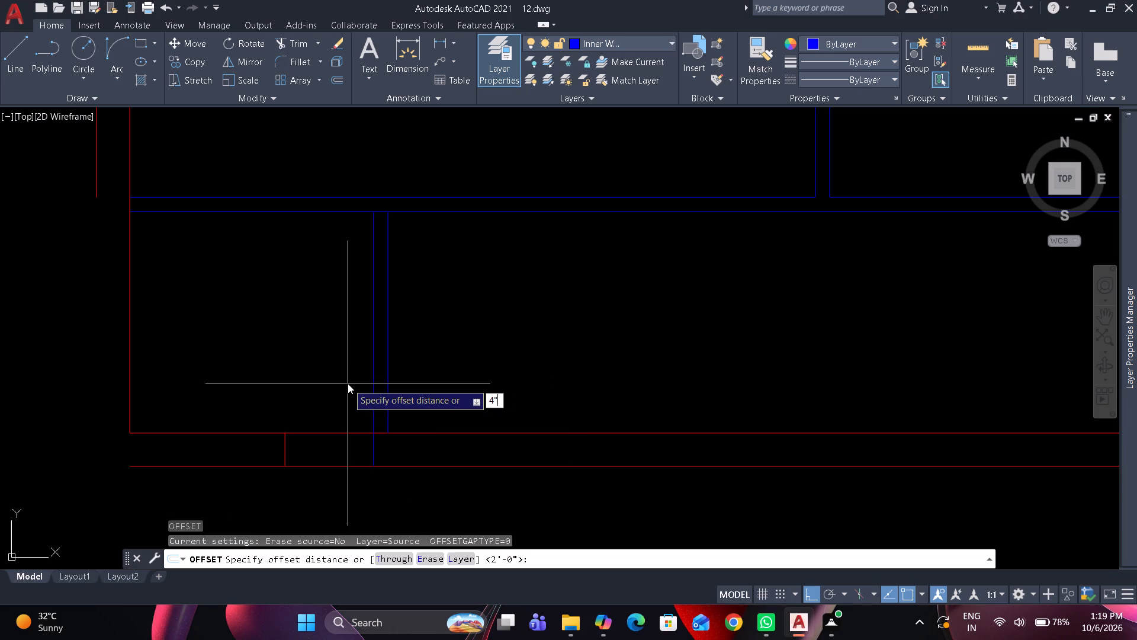
pyautogui.press('space')
pyautogui.click(447, 437)
pyautogui.click(445, 454)
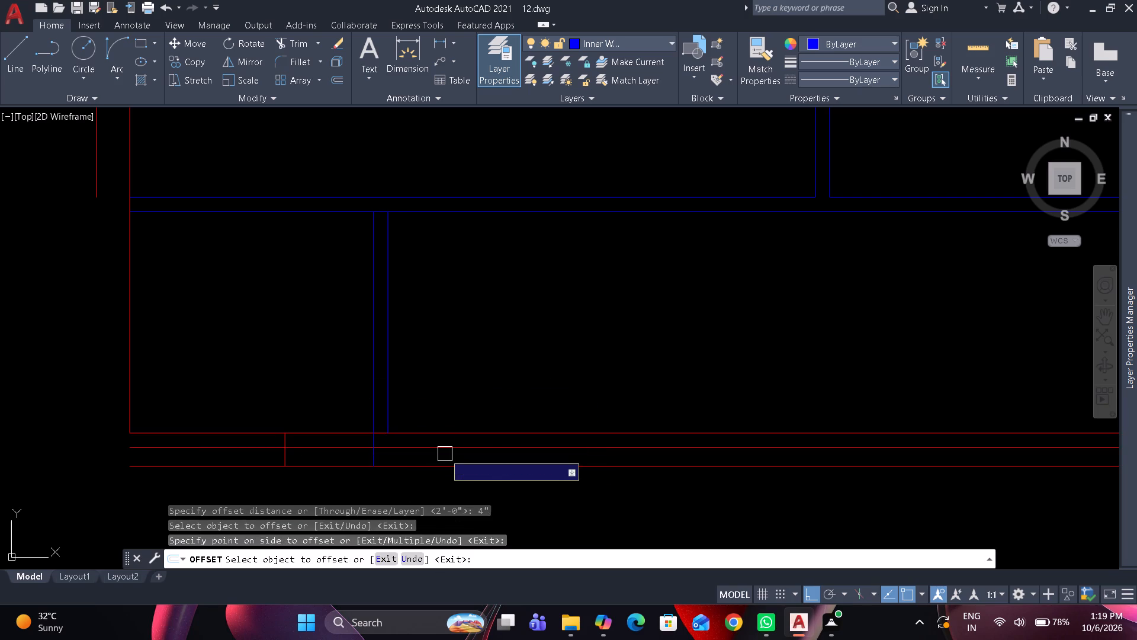
pyautogui.press('space')
# Move the 4" offset horizontal line onto the Inner Wall layer.
pyautogui.moveTo(423, 444); pyautogui.dragTo(429, 437)
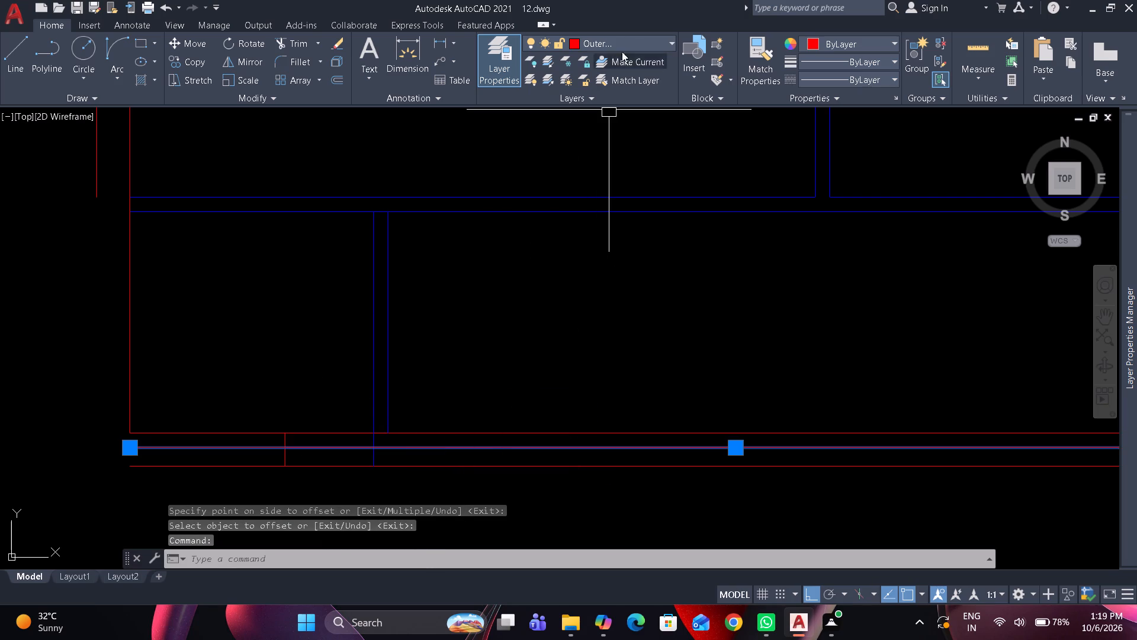
pyautogui.click(624, 40)
pyautogui.click(597, 122)
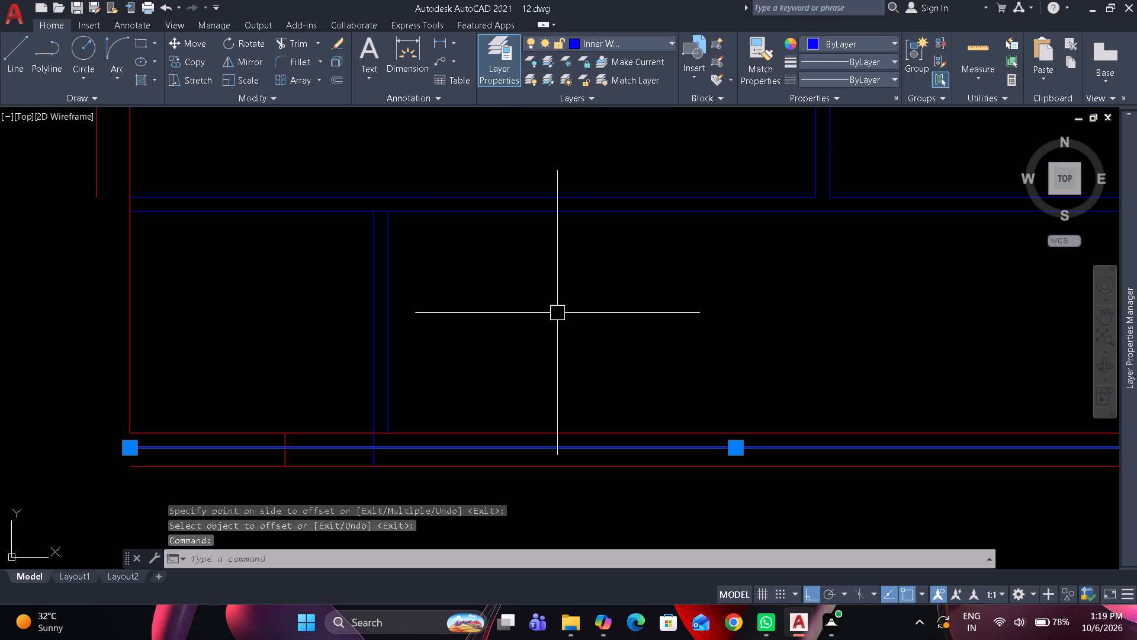
pyautogui.moveTo(527, 435); pyautogui.dragTo(527, 425)
pyautogui.press('Escape')
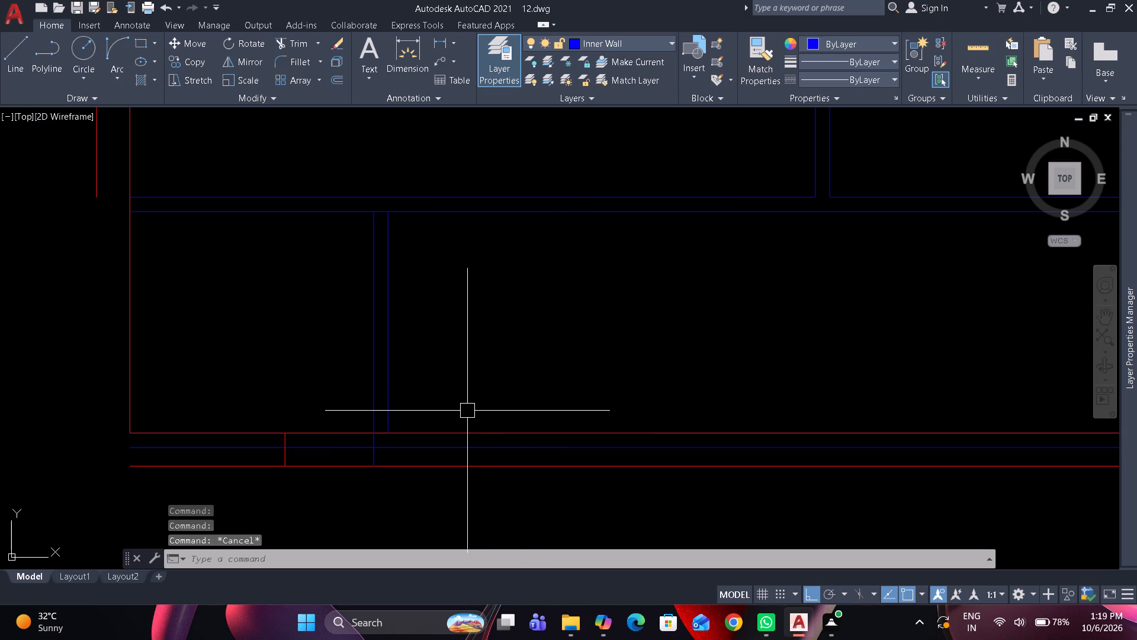
# Trim the three bottom wall lines between the short jamb and the partition's left line to open a 2' gap.
pyautogui.write('tr')
pyautogui.press('space')
pyautogui.click(336, 413)
pyautogui.click(330, 495)
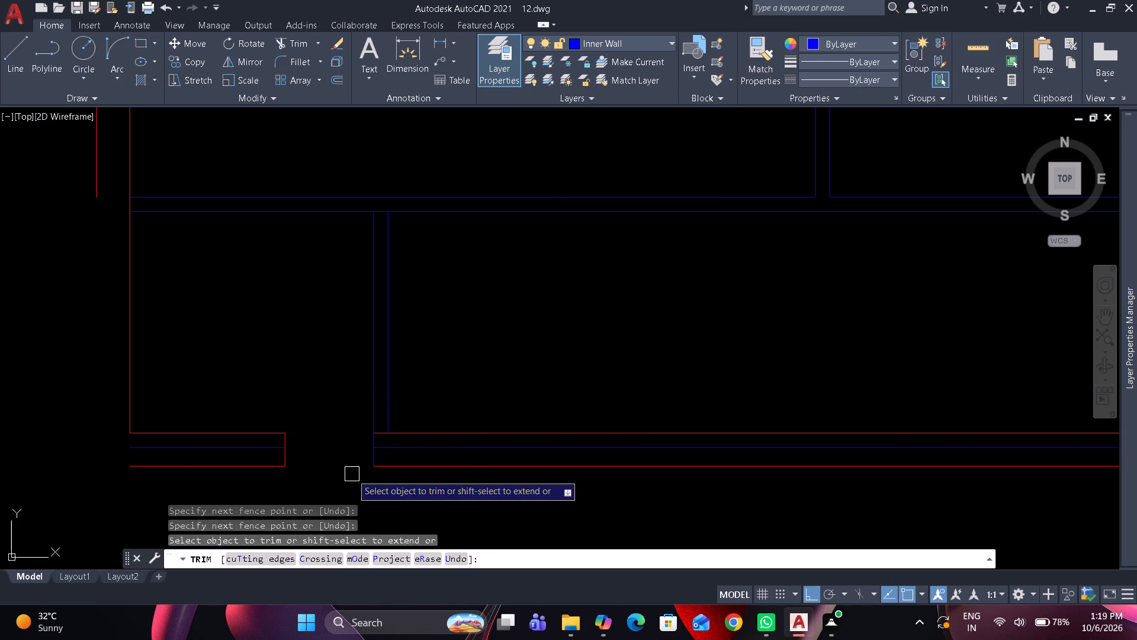
pyautogui.press('space')
# Erase the lowest wall line right of the opening and trim the vertical stub left below the 4" wall.
pyautogui.click(484, 466)
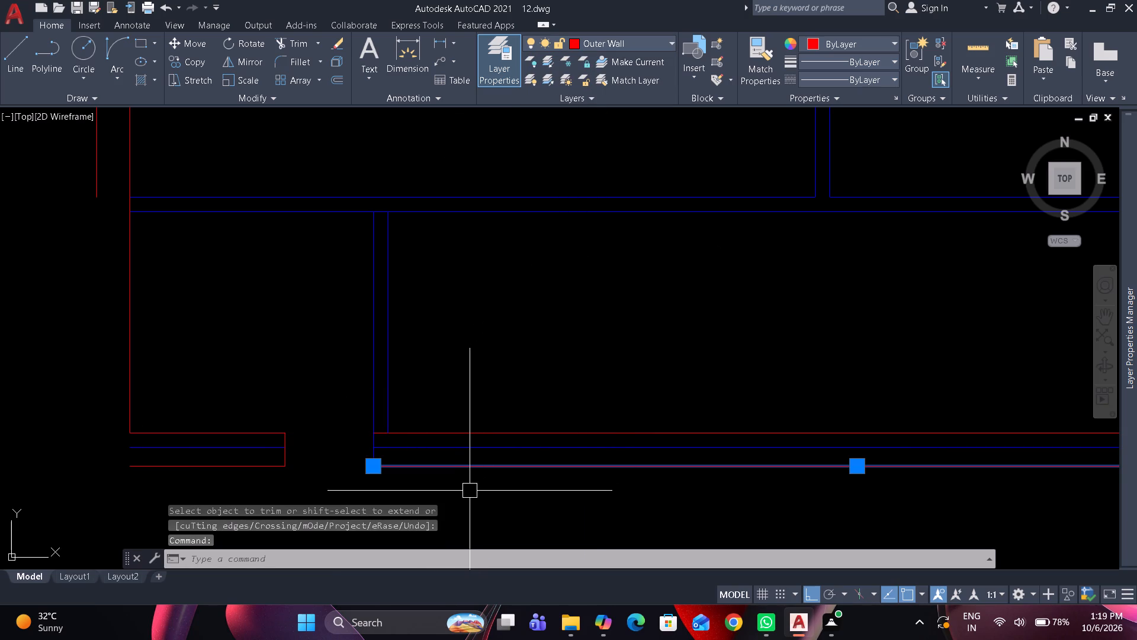
pyautogui.press('e')
pyautogui.press('space')
pyautogui.press('t')
pyautogui.press('r')
pyautogui.press('space')
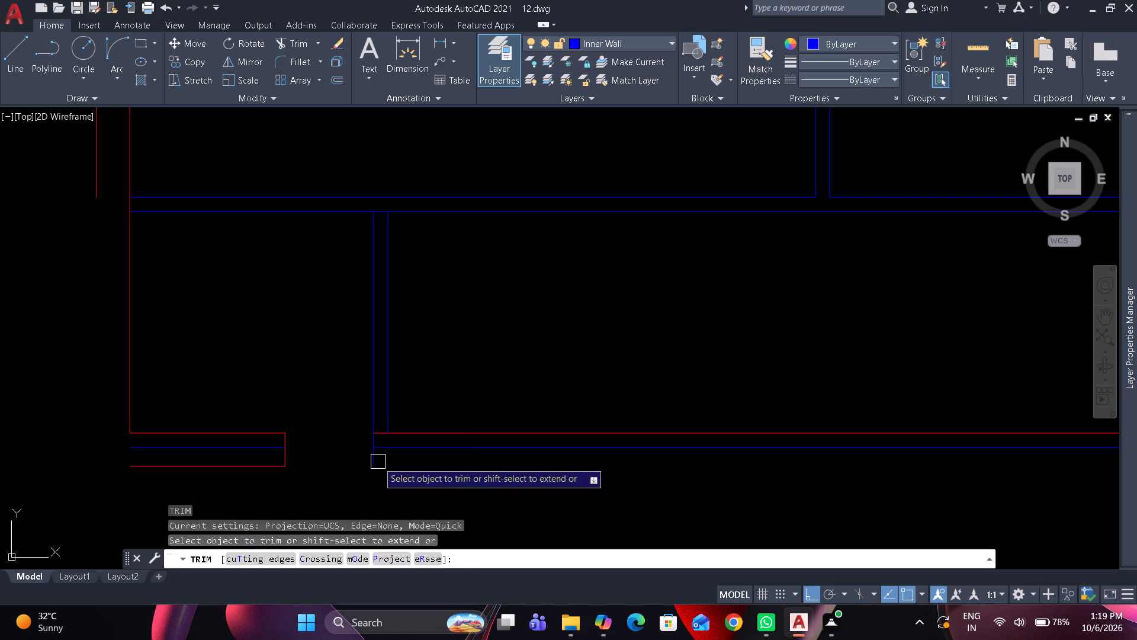
pyautogui.click(375, 462)
pyautogui.press('space')
# Move the upper line of the bottom wall right of the opening onto the Inner Wall layer.
pyautogui.moveTo(437, 430); pyautogui.dragTo(444, 412)
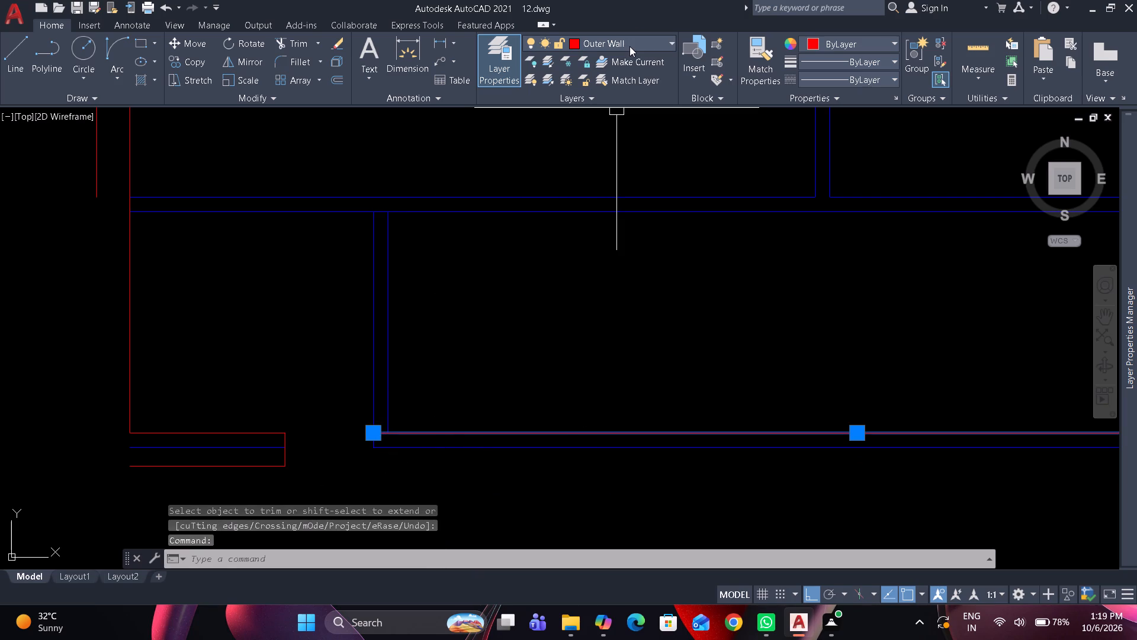
pyautogui.click(629, 46)
pyautogui.click(612, 109)
pyautogui.press('Escape')
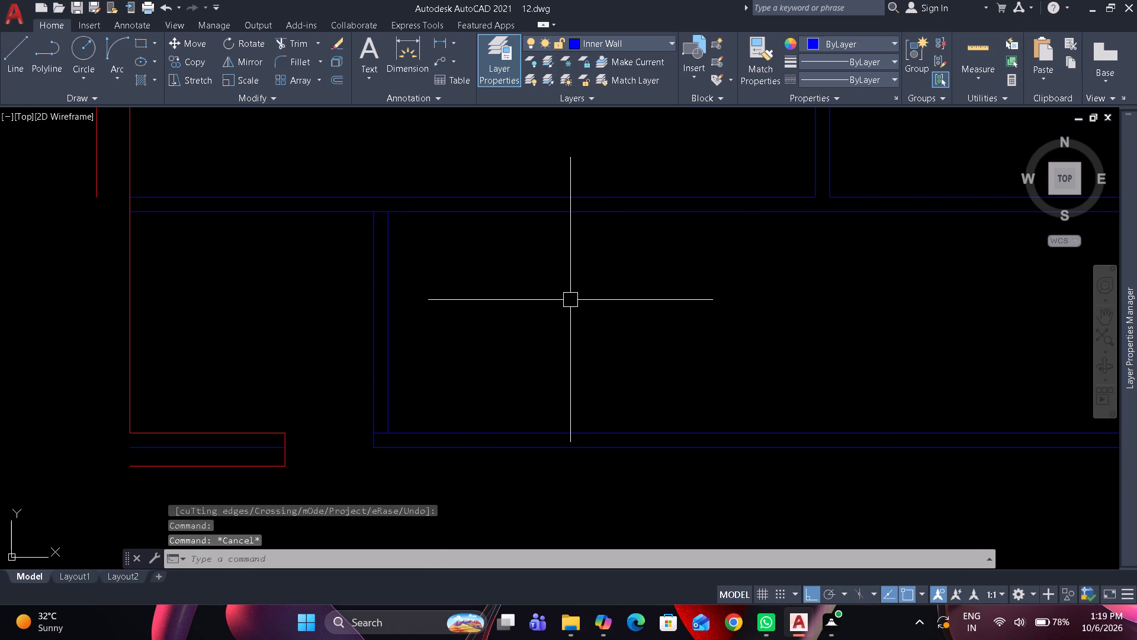
pyautogui.press('Escape')
pyautogui.press('Escape')
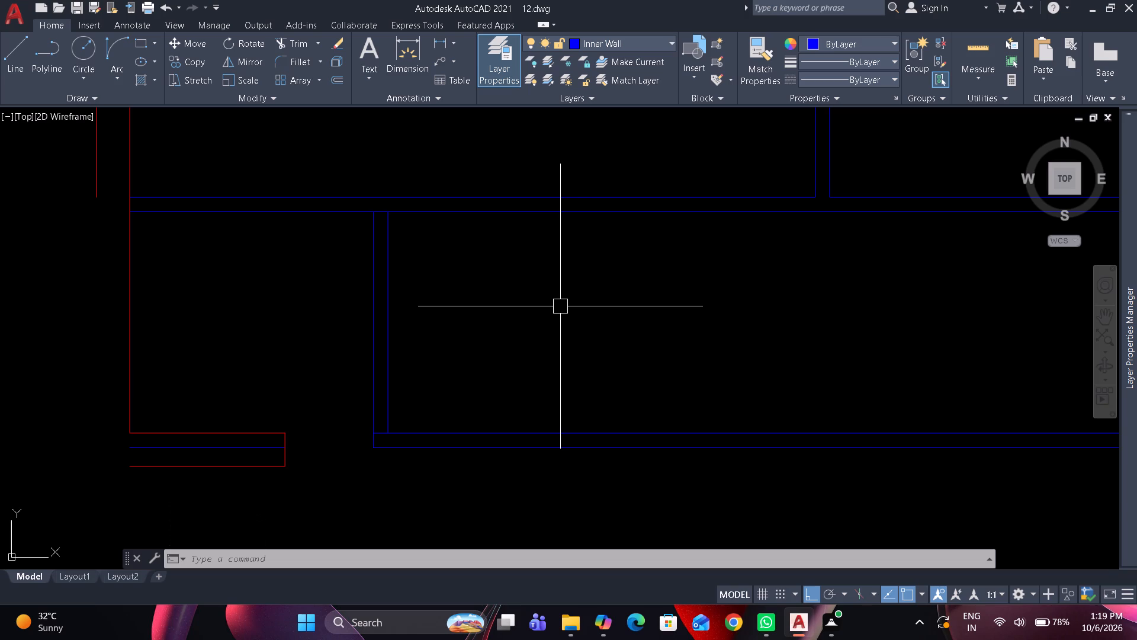
# Erase the Inner Wall line running inside the short 9" wall piece left of the opening.
pyautogui.scroll(-1, 561, 306)
pyautogui.moveTo(561, 306); pyautogui.dragTo(521, 320, button='middle')
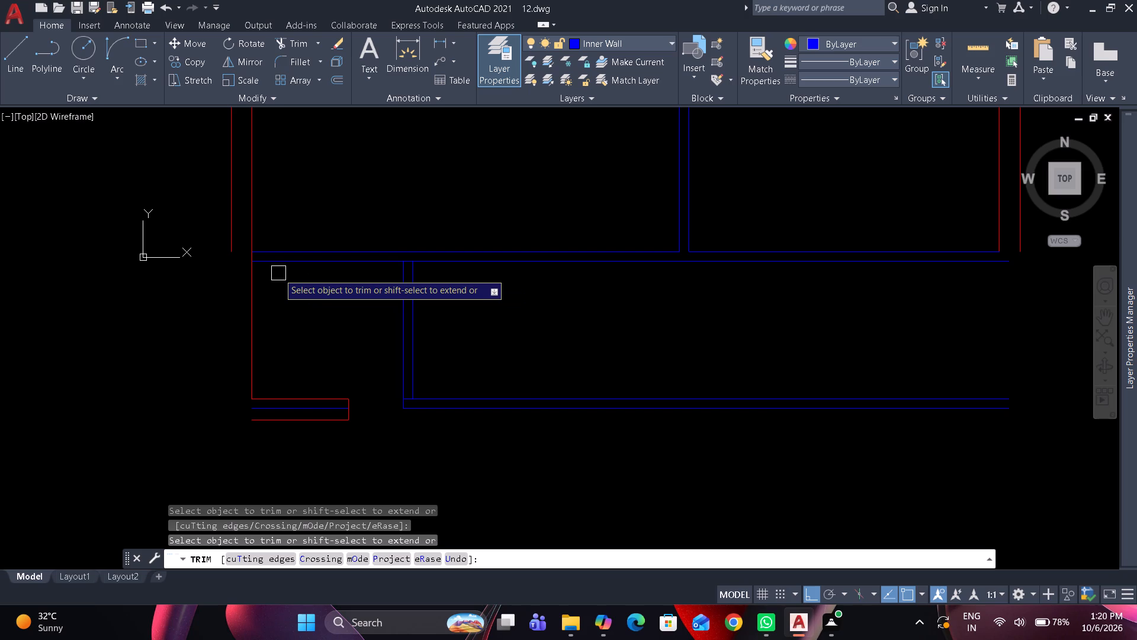
pyautogui.press('Escape')
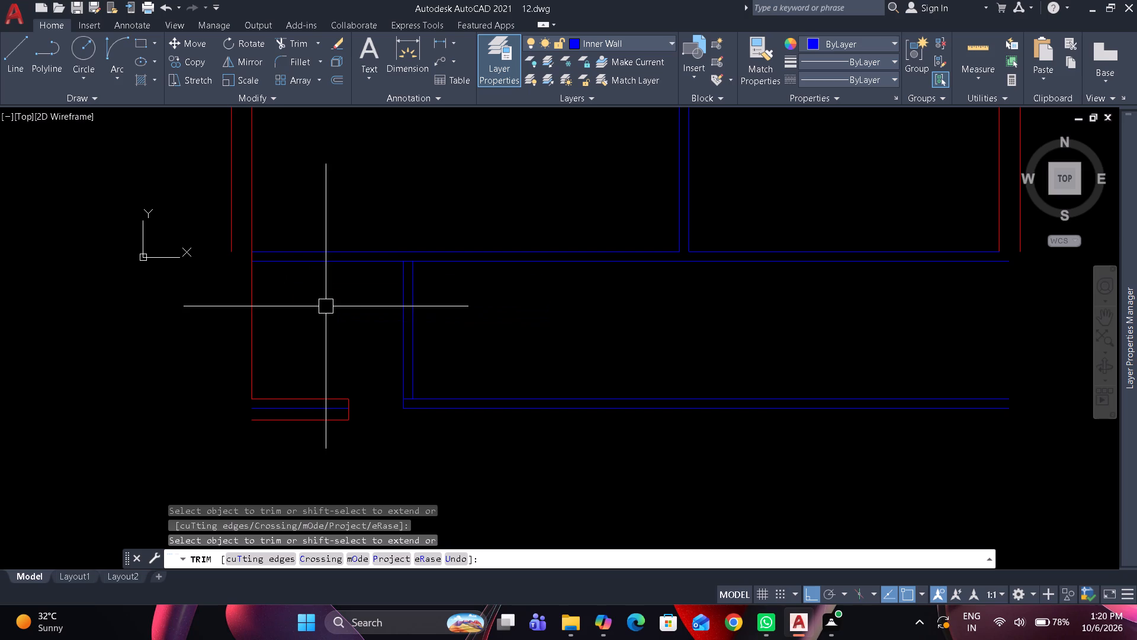
pyautogui.press('Escape')
pyautogui.scroll(-1, 326, 307)
pyautogui.moveTo(326, 307); pyautogui.dragTo(384, 292, button='middle')
pyautogui.scroll(2, 357, 360)
pyautogui.click(354, 348)
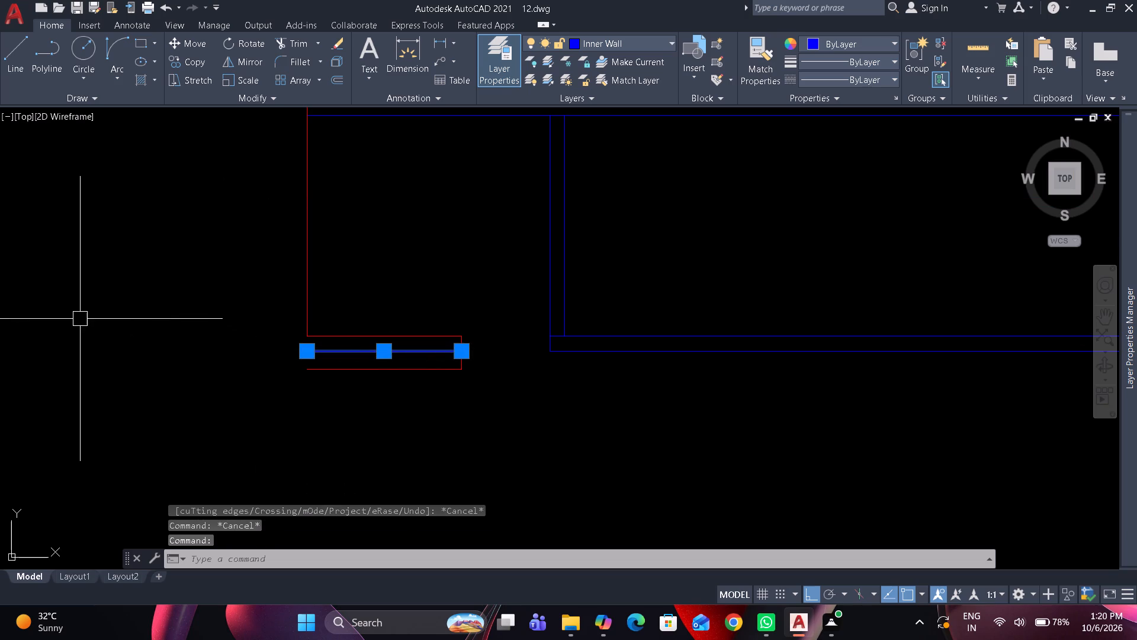
pyautogui.press('Delete')
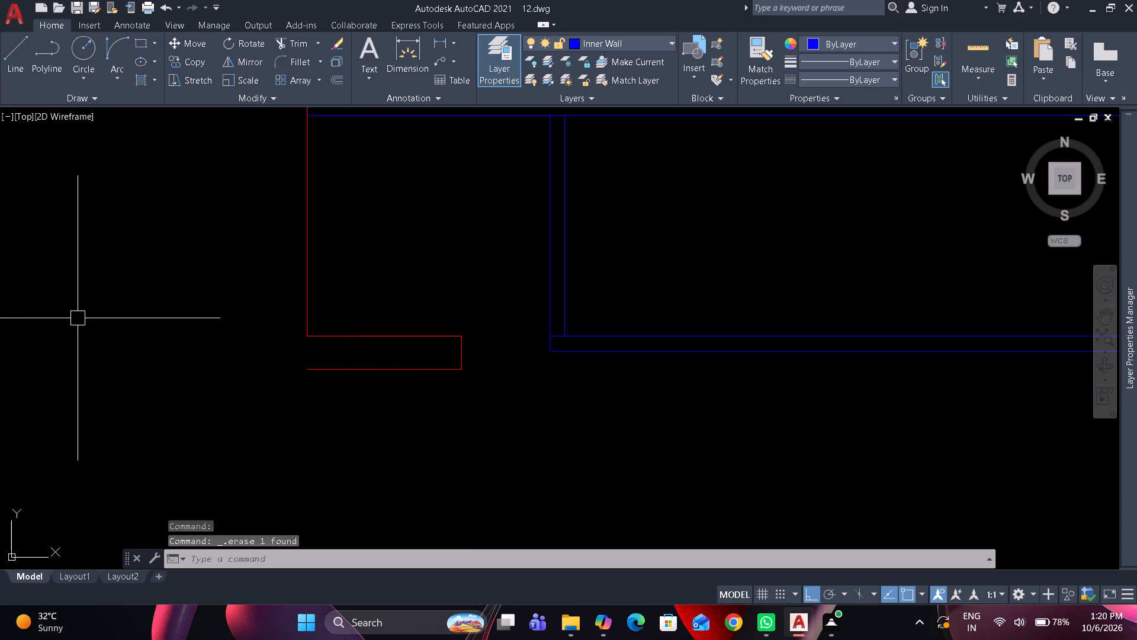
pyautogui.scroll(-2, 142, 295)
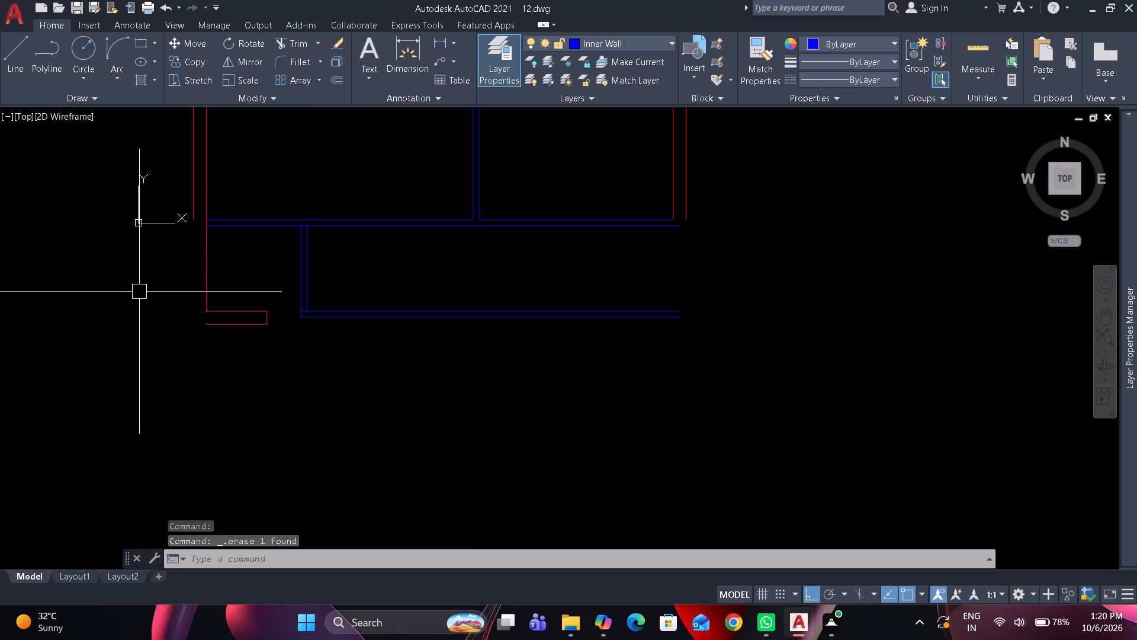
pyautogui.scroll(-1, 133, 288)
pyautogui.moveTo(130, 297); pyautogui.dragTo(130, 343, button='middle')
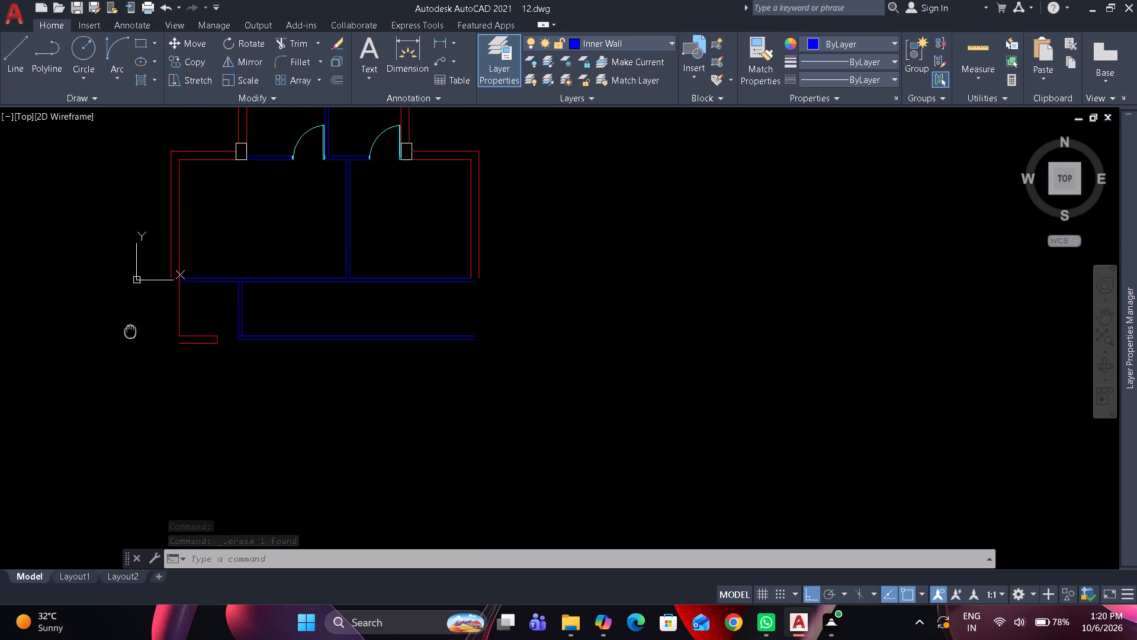
# Fillet the outer left wall line with the lower line of the short 9" wall piece at radius 0 to close the corner.
pyautogui.moveTo(130, 343); pyautogui.dragTo(130, 390, button='middle')
pyautogui.scroll(1, 141, 383)
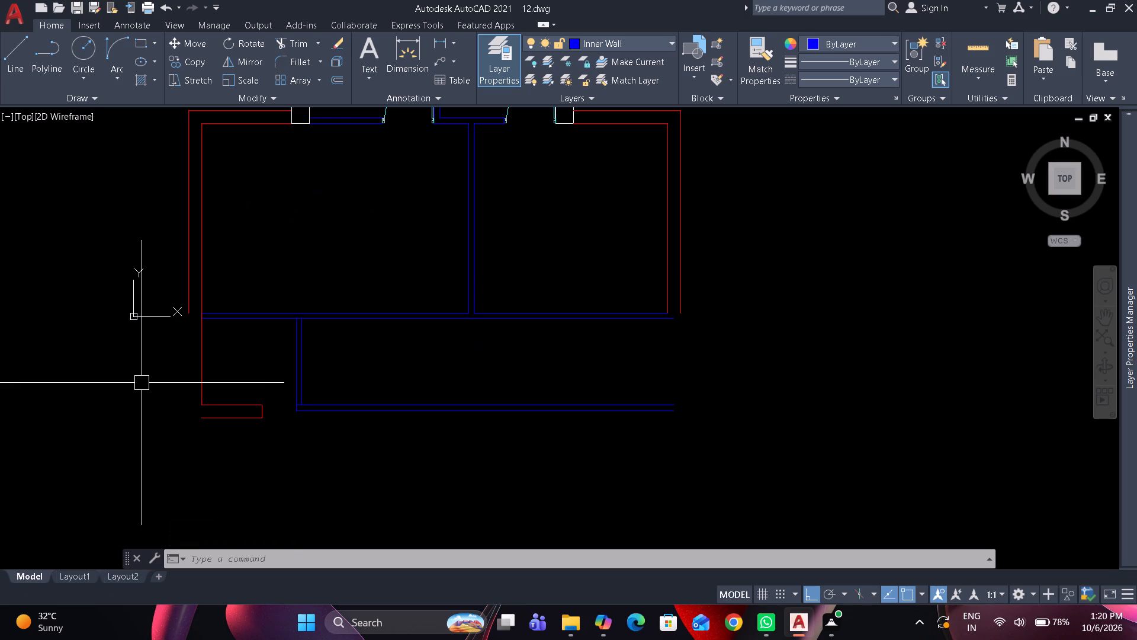
pyautogui.write('f')
pyautogui.press('space')
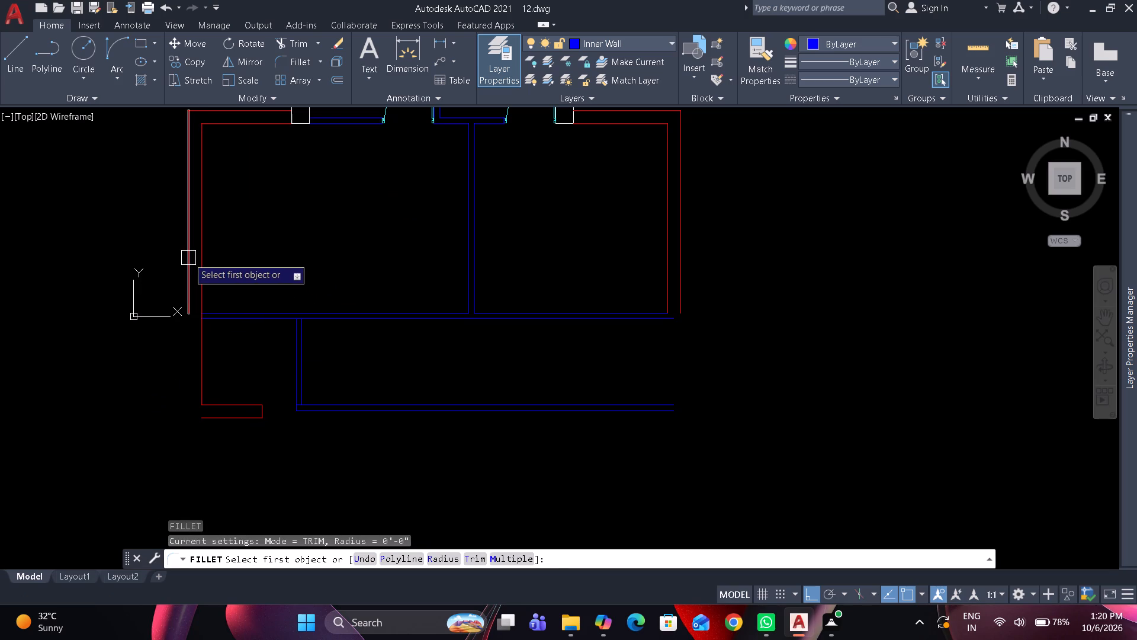
pyautogui.click(184, 258)
pyautogui.click(208, 423)
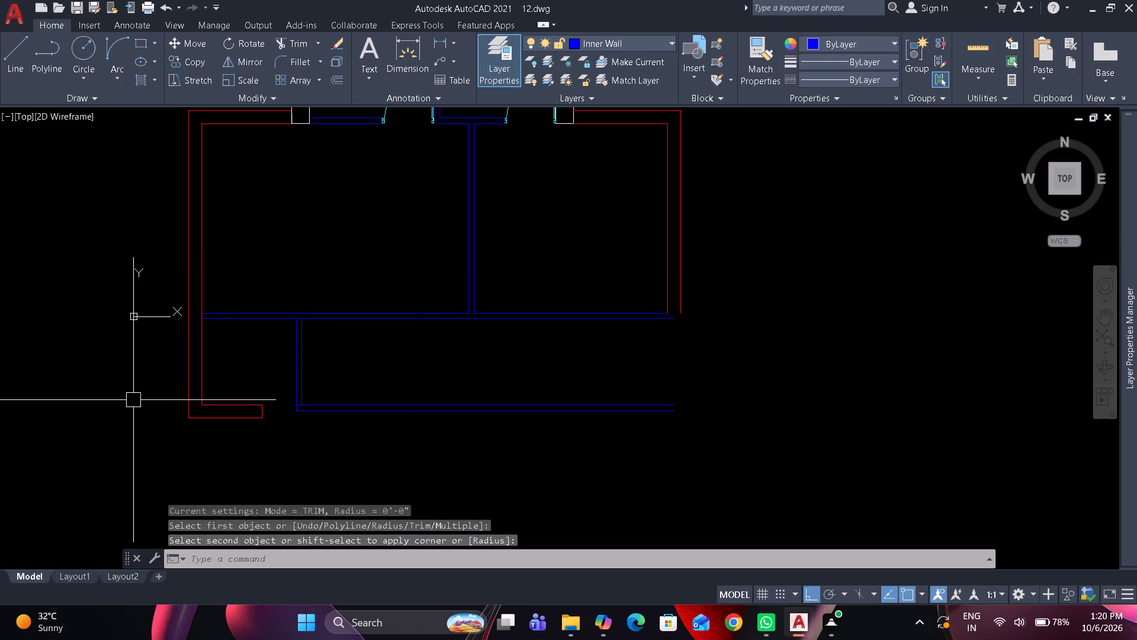
# Relocate the UCS origin horizontally into the empty area outside the plan's left wall.
pyautogui.scroll(-2, 143, 421)
pyautogui.moveTo(207, 450); pyautogui.dragTo(207, 438, button='middle')
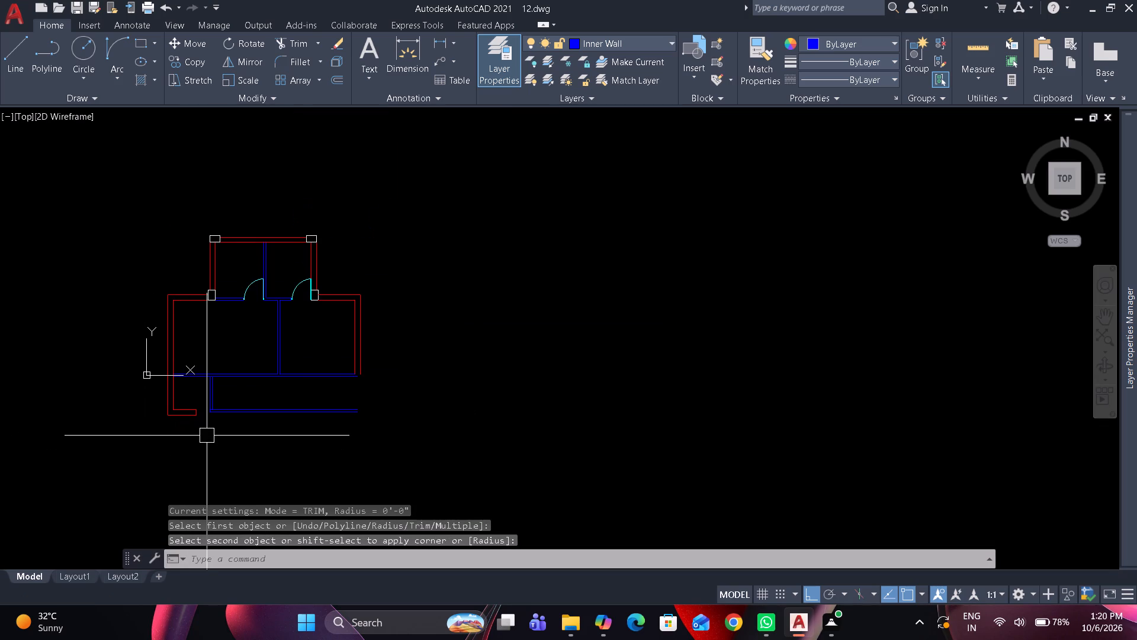
pyautogui.moveTo(204, 432); pyautogui.dragTo(199, 417, button='middle')
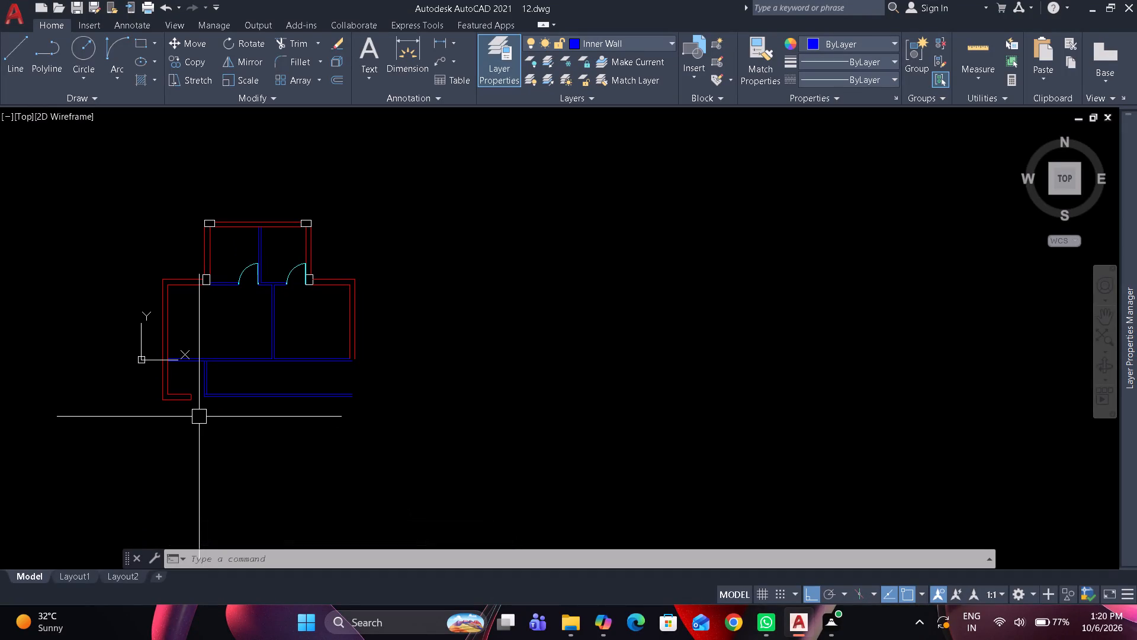
pyautogui.scroll(2, 204, 427)
pyautogui.scroll(-1, 204, 427)
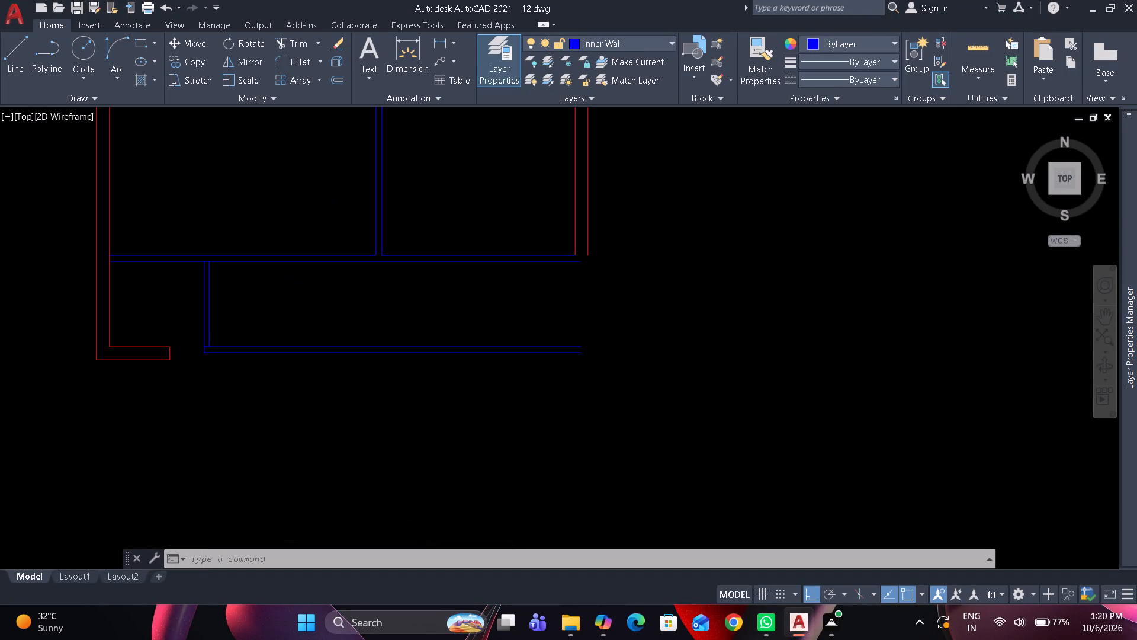
pyautogui.moveTo(204, 427); pyautogui.dragTo(370, 424, button='middle')
pyautogui.click(262, 323)
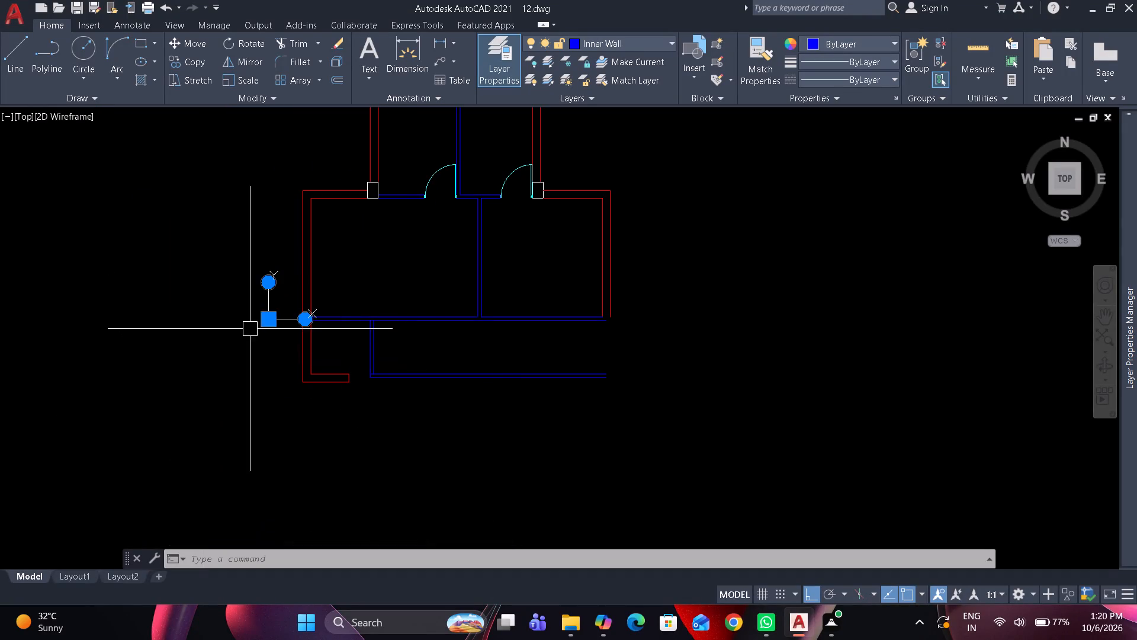
pyautogui.click(269, 318)
pyautogui.click(189, 356)
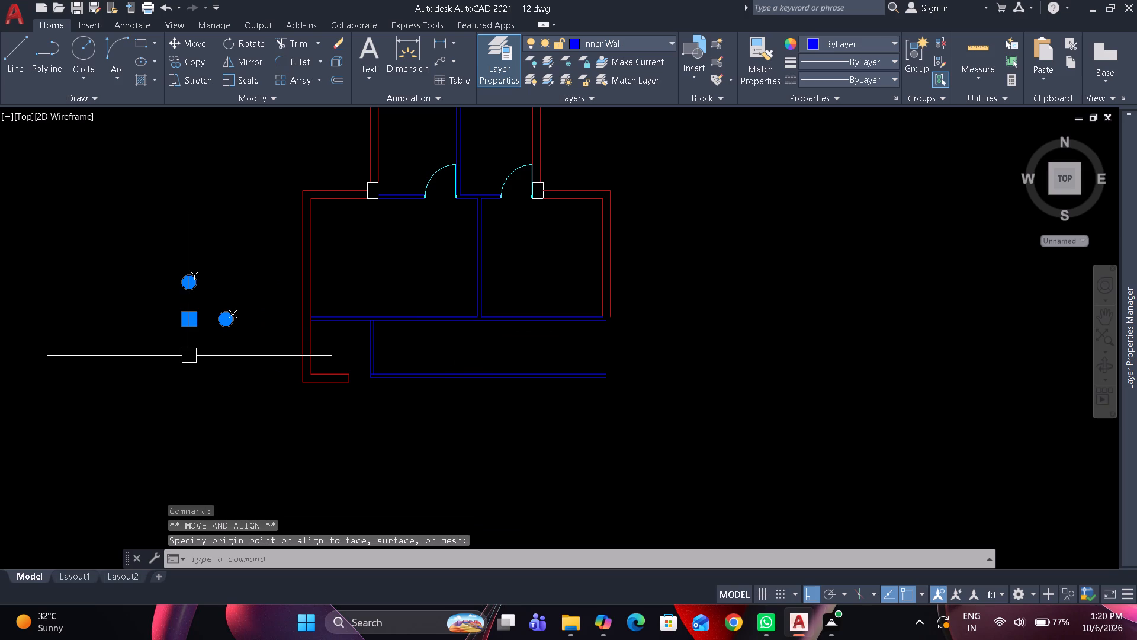
pyautogui.press('Escape')
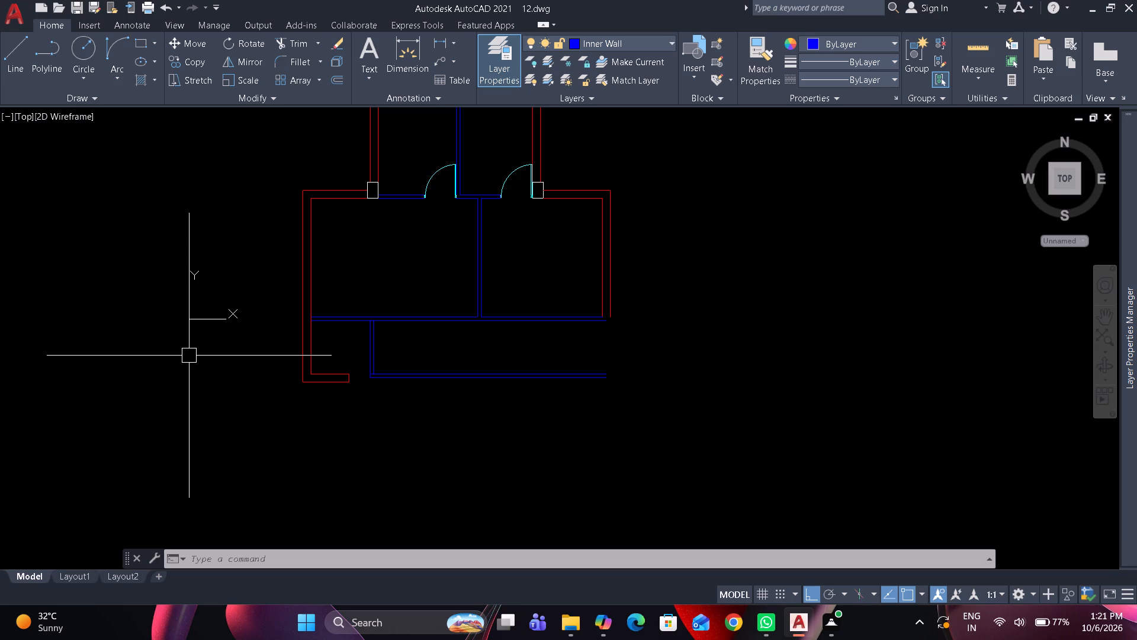
pyautogui.click(220, 368)
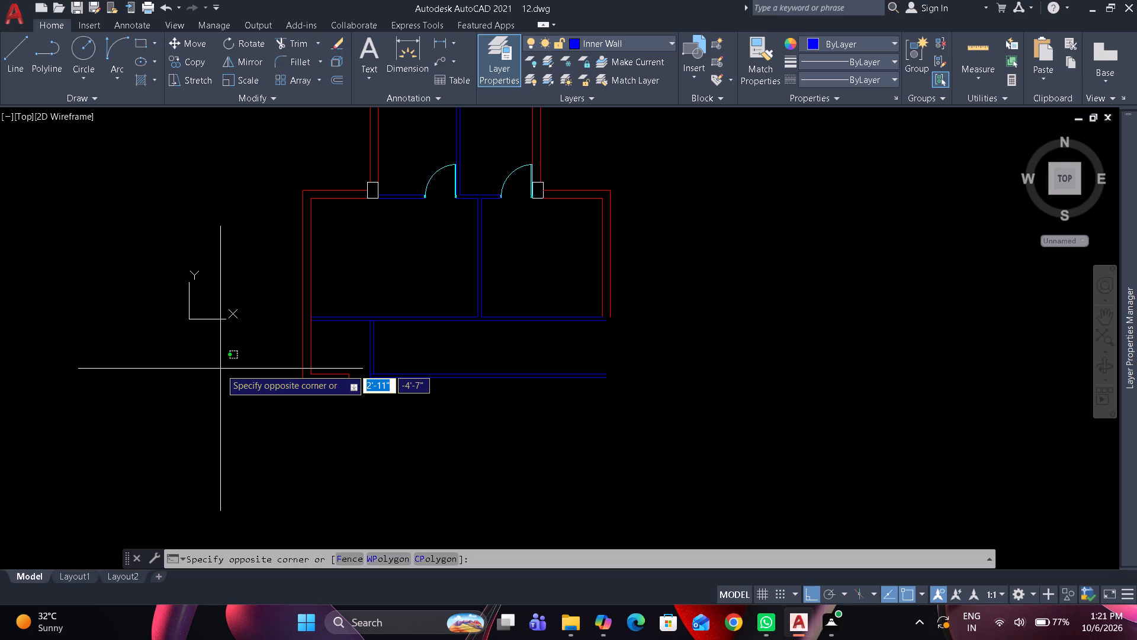
pyautogui.click(220, 369)
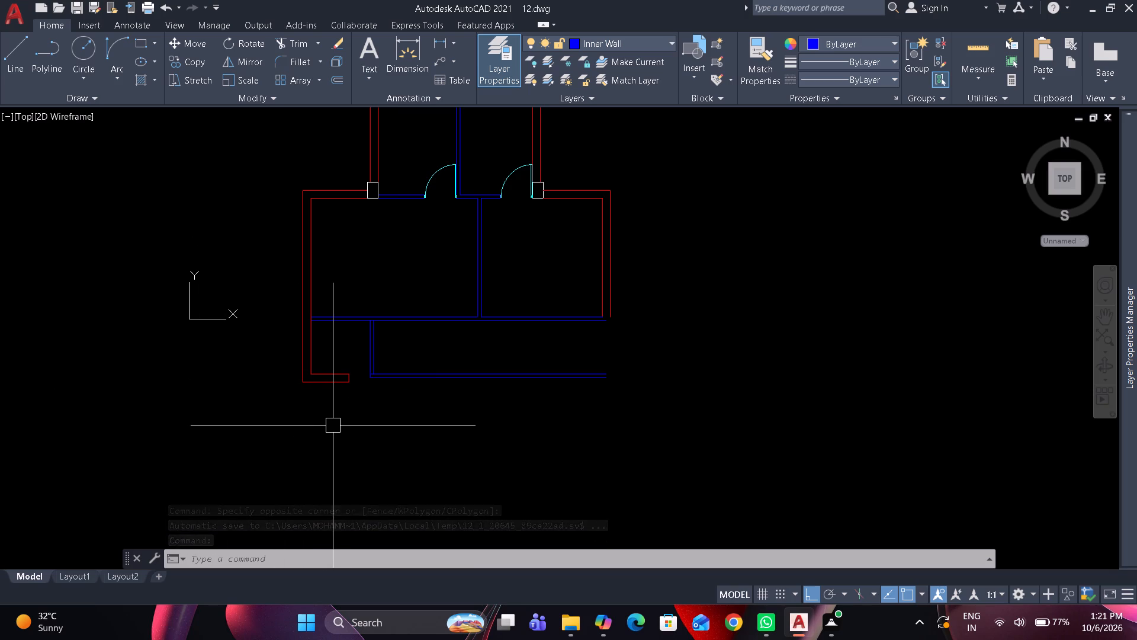
# Offset the right line of the small room's 4" partition 5' to the right.
pyautogui.scroll(1, 386, 357)
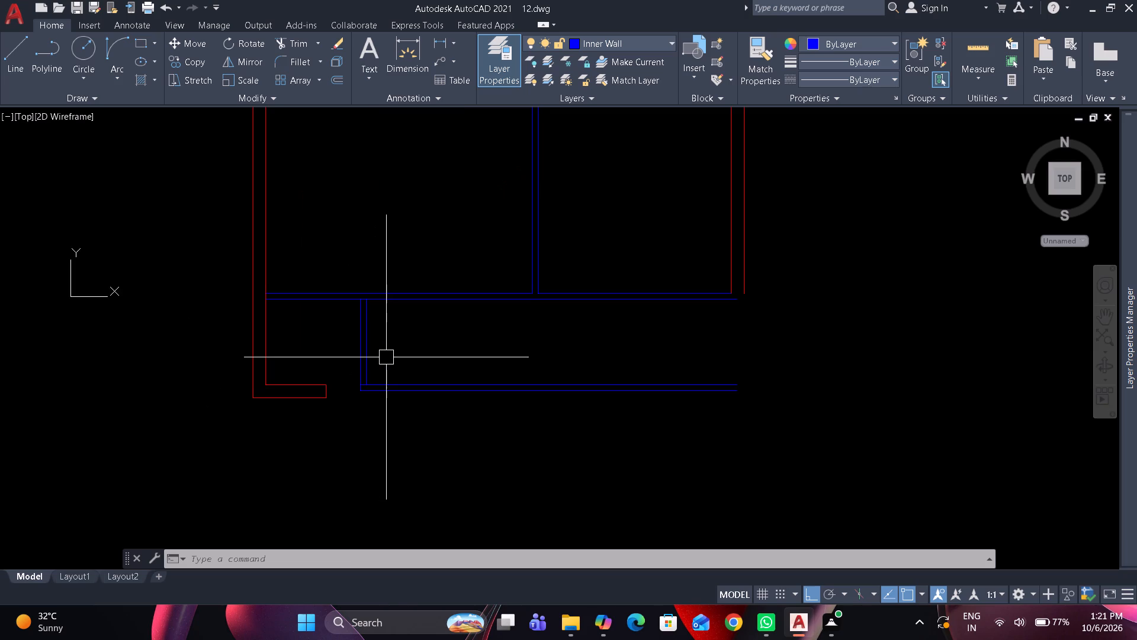
pyautogui.scroll(1, 386, 357)
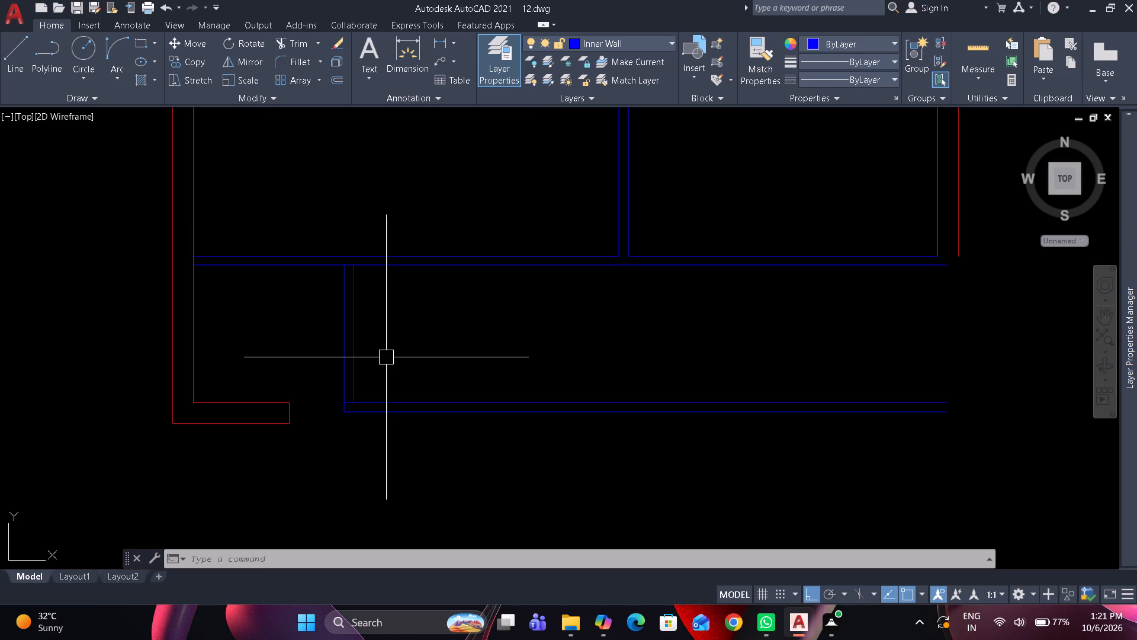
pyautogui.write("o 5'")
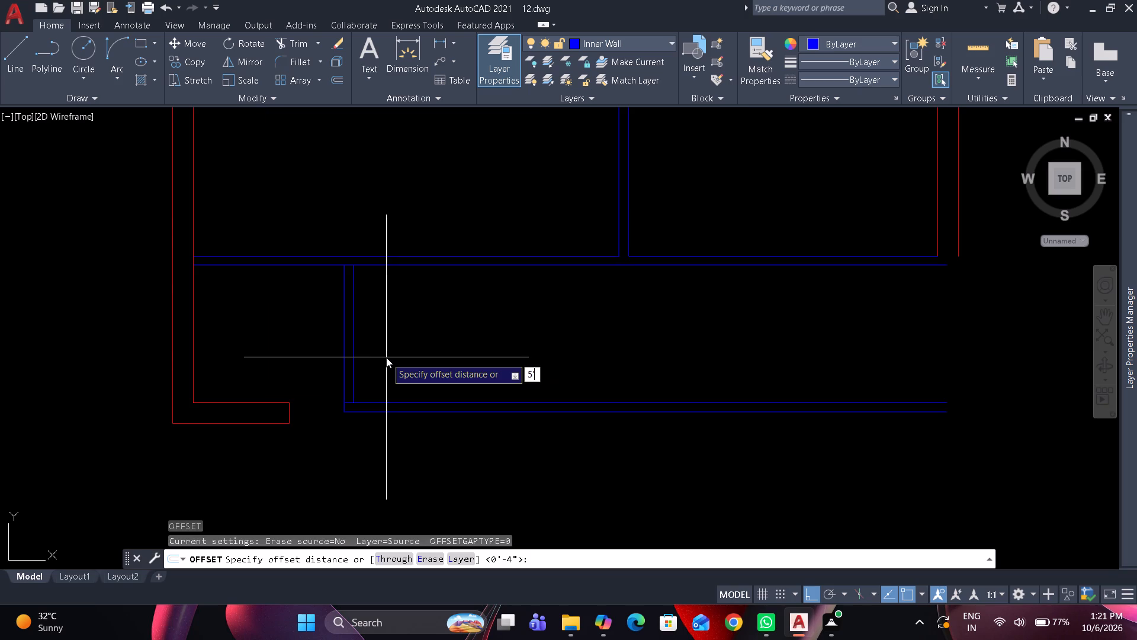
pyautogui.press('space')
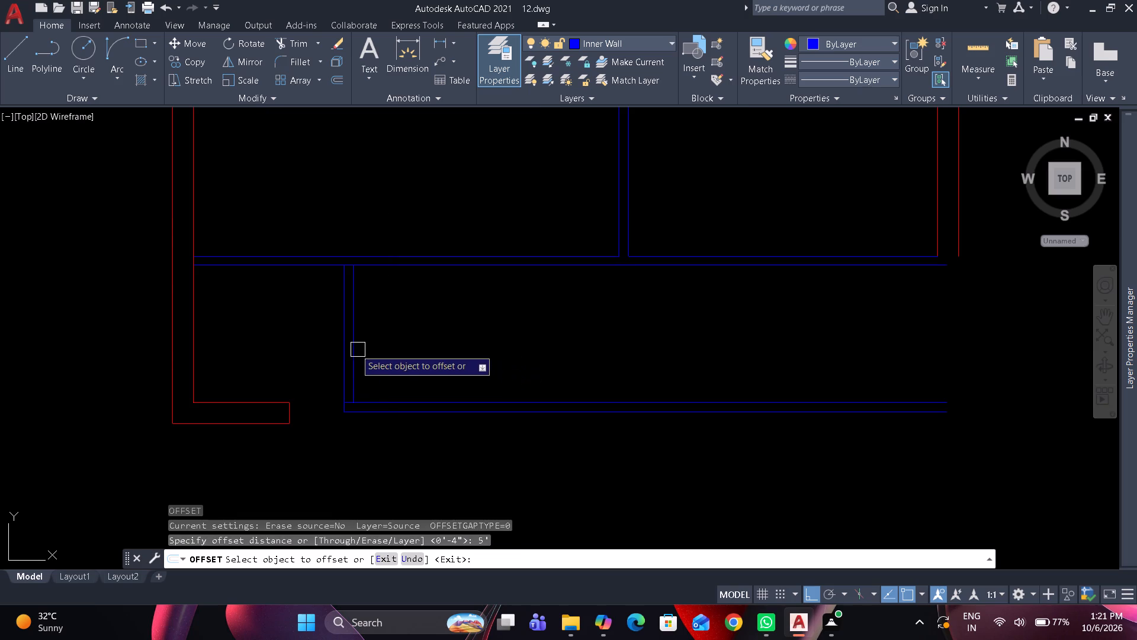
pyautogui.moveTo(354, 345); pyautogui.dragTo(365, 344)
pyautogui.click(424, 343)
pyautogui.press('space')
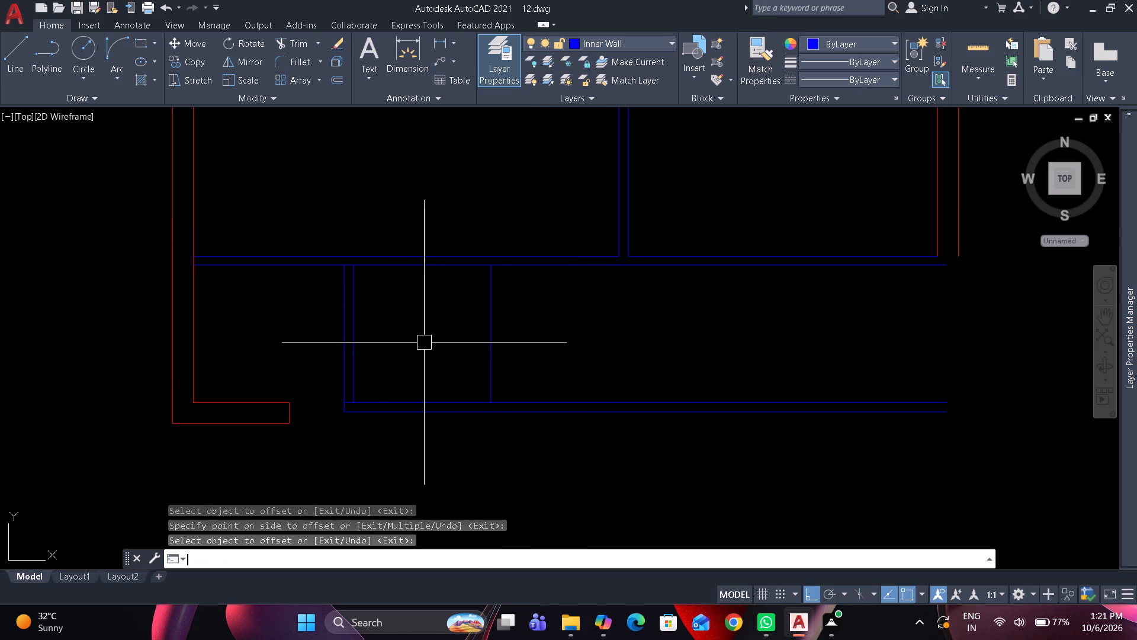
# Offset the lower line of the horizontal 4" wall 5'6" downward as a guide for the bottom wall.
pyautogui.press('space')
pyautogui.write('5\'6"')
pyautogui.press('space')
pyautogui.click(462, 270)
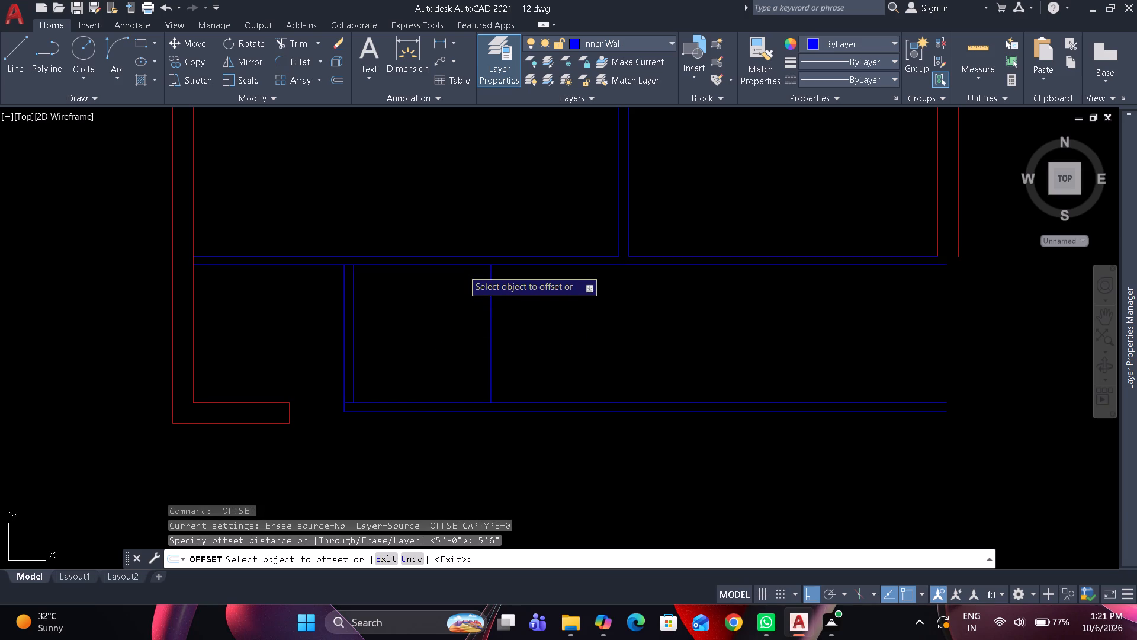
pyautogui.click(444, 448)
pyautogui.press('space')
# Move both lines of the bottom 4" wall 6" down so its upper line lies on the 5'6" offset line.
pyautogui.scroll(4, 442, 447)
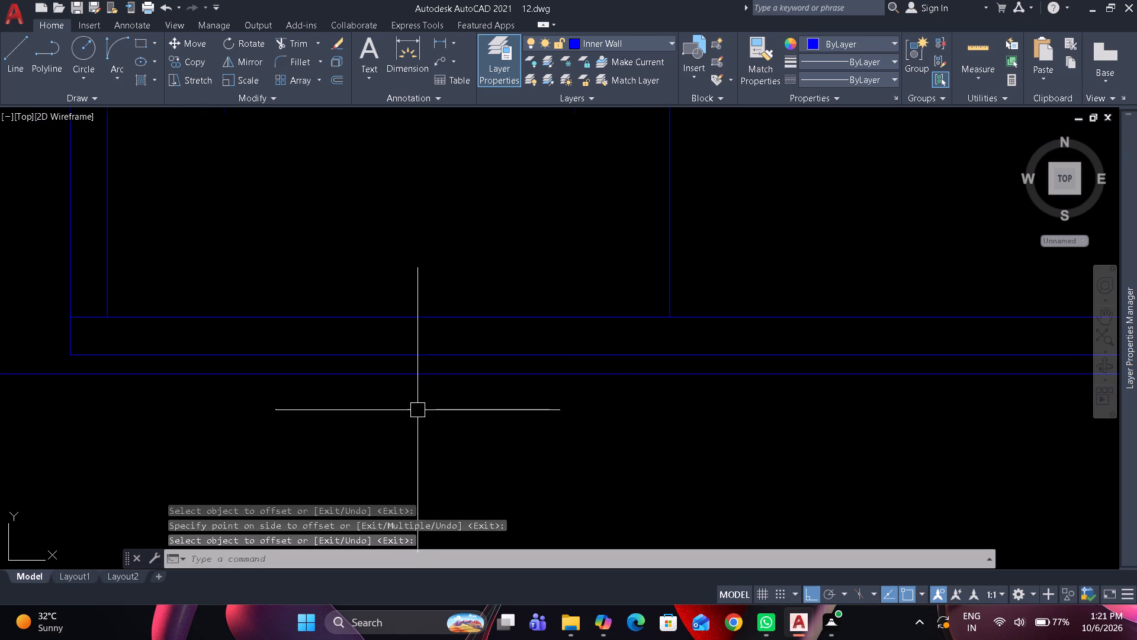
pyautogui.moveTo(383, 357); pyautogui.dragTo(381, 350)
pyautogui.click(374, 322)
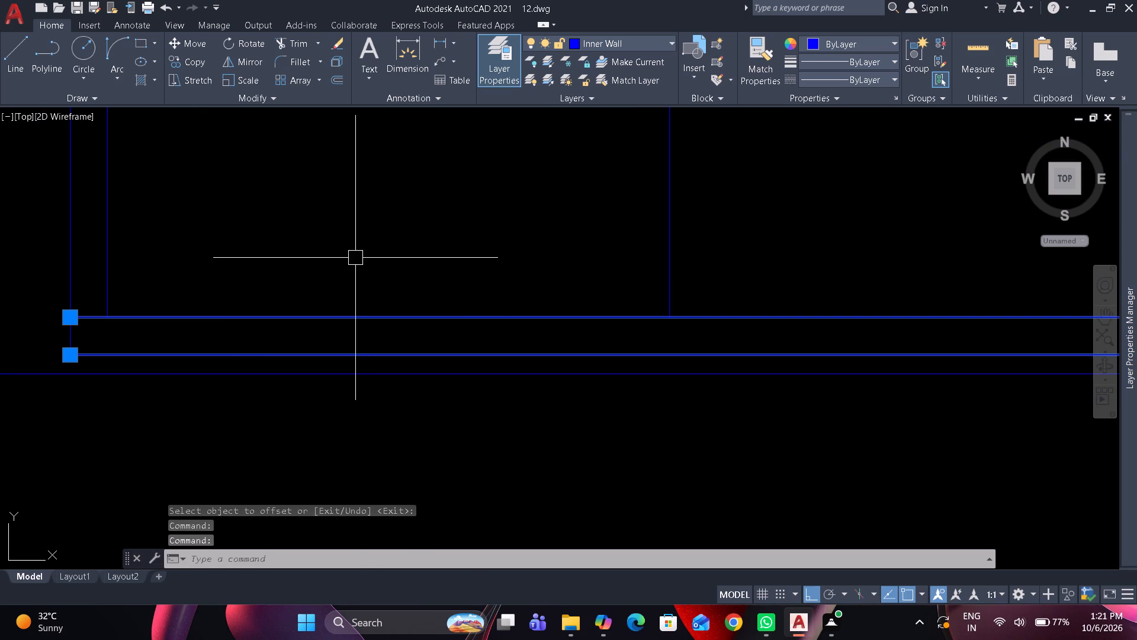
pyautogui.press('m')
pyautogui.press('space')
pyautogui.click(339, 318)
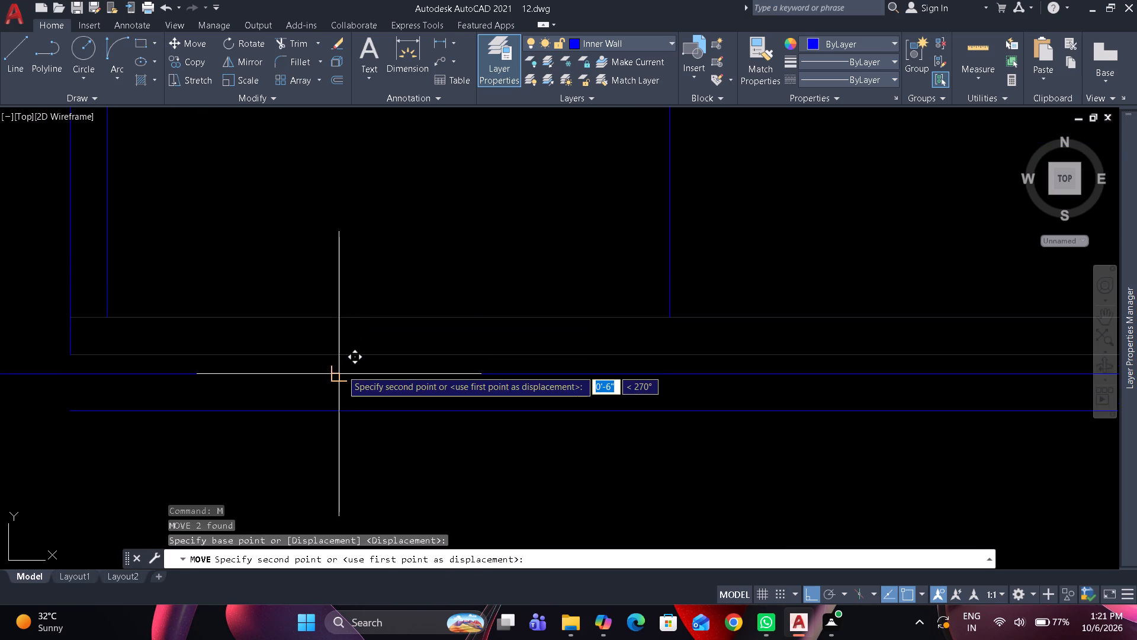
pyautogui.click(342, 370)
# Erase the 5'6" offset guide line overlapping the bottom wall's upper line.
pyautogui.click(15, 375)
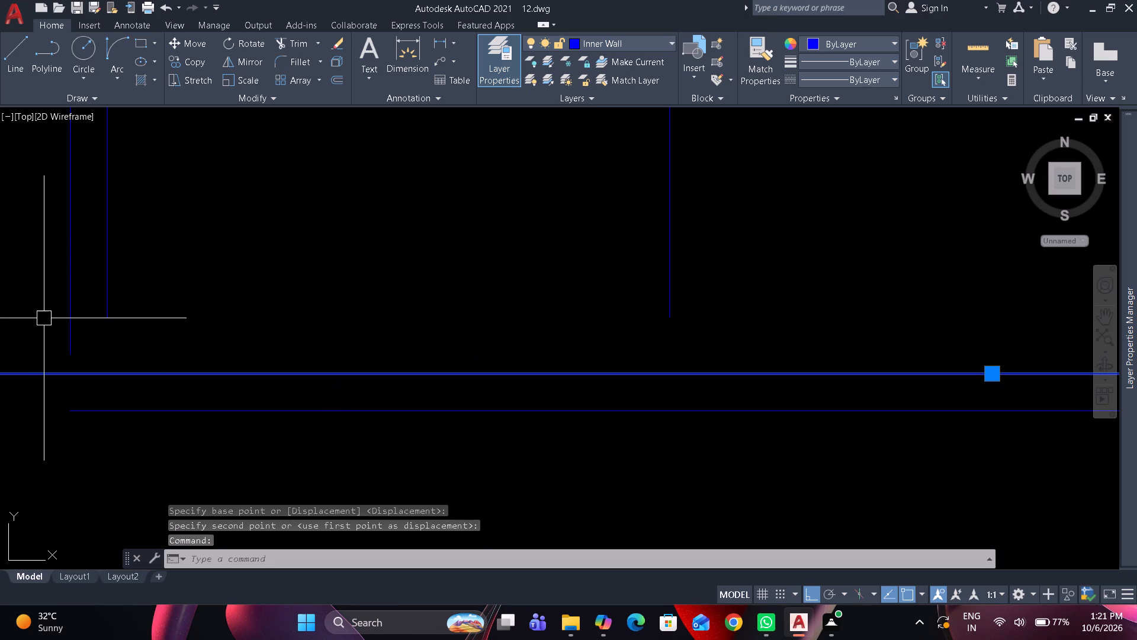
pyautogui.write('e')
pyautogui.press('space')
# Extend both lines of the left partition to the moved bottom wall and trim the upper wall line's overlap at the corner.
pyautogui.scroll(-1, 65, 312)
pyautogui.write('ex')
pyautogui.press('space')
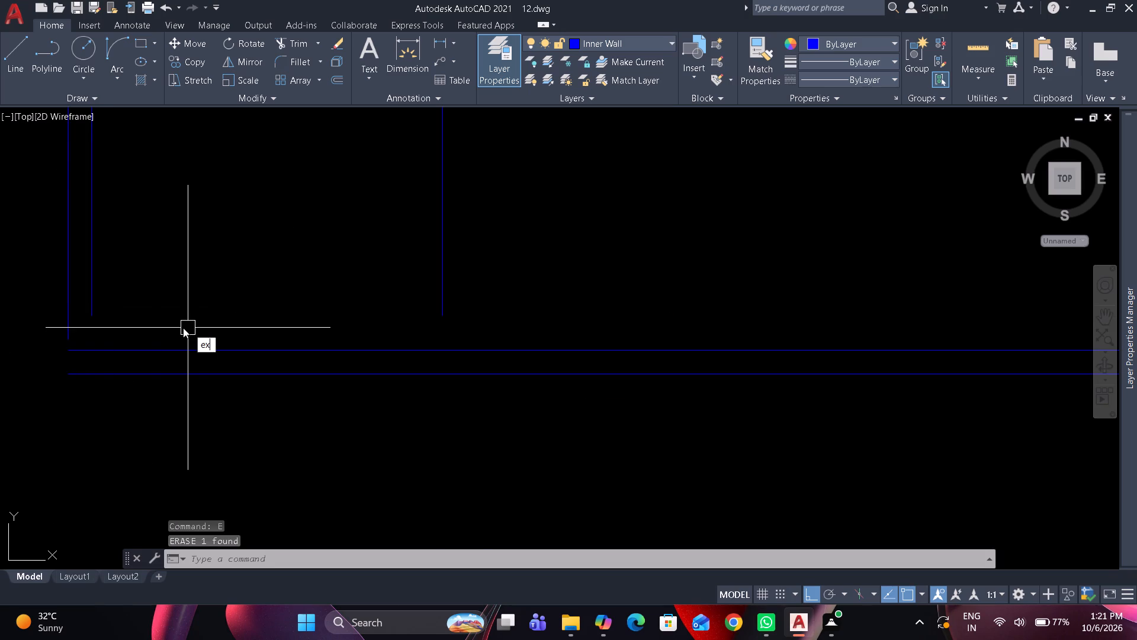
pyautogui.moveTo(36, 293); pyautogui.dragTo(73, 289)
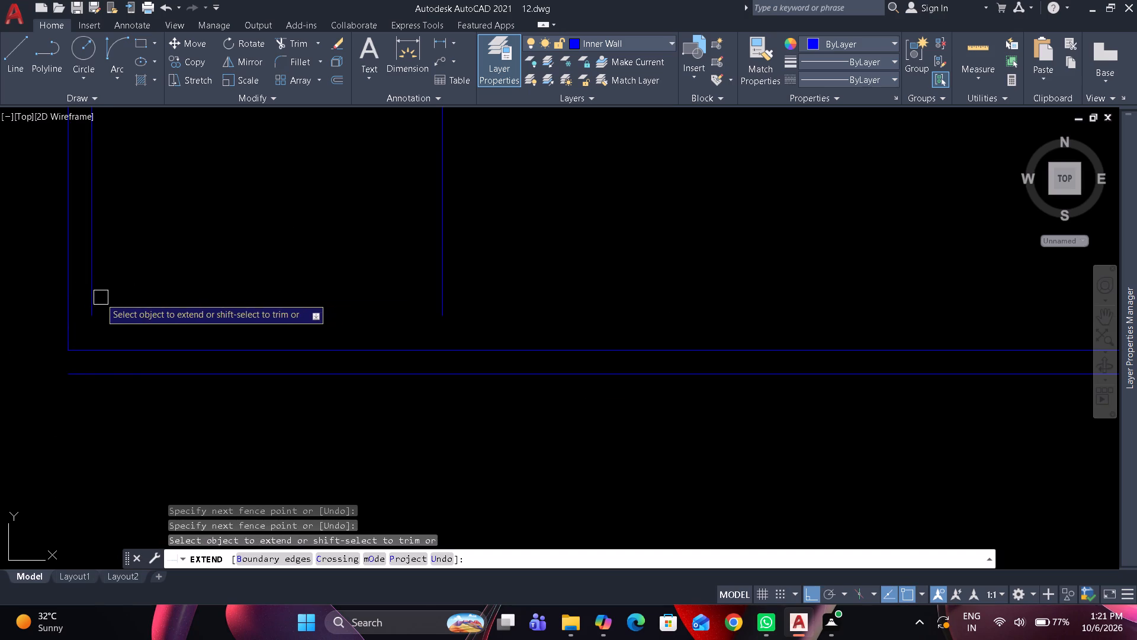
pyautogui.click(94, 299)
pyautogui.click(72, 303)
pyautogui.press('space')
pyautogui.write('tr')
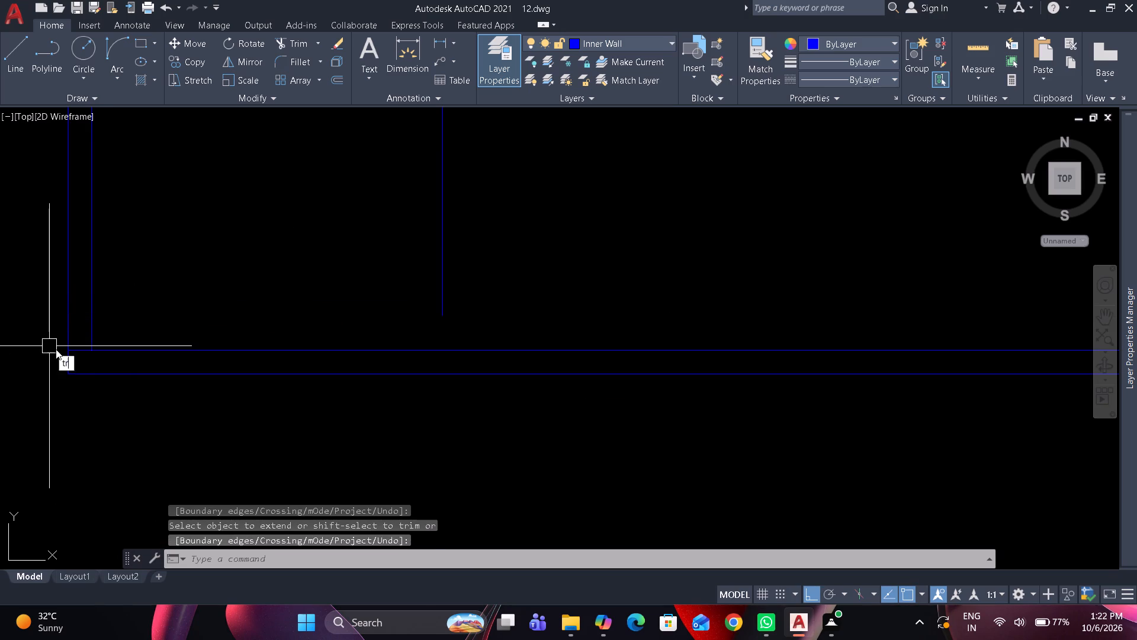
pyautogui.press('space')
pyautogui.click(81, 357)
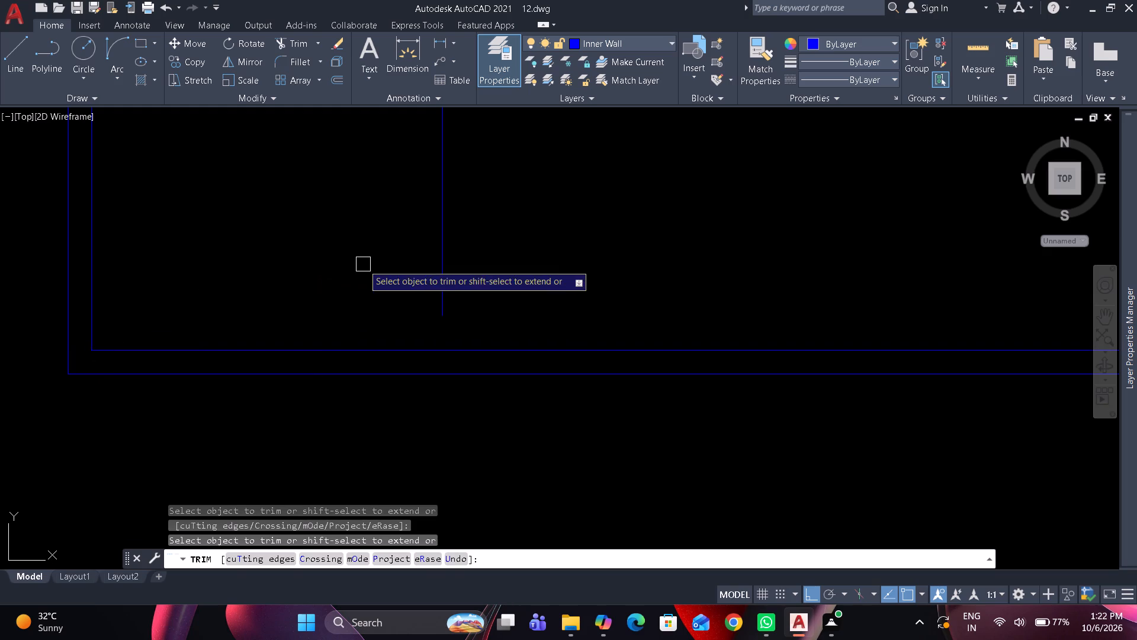
pyautogui.press('space')
# Extend the vertical line 5' right of the partition down to the bottom wall's upper line.
pyautogui.write('ex')
pyautogui.press('space')
pyautogui.click(441, 299)
pyautogui.press('space')
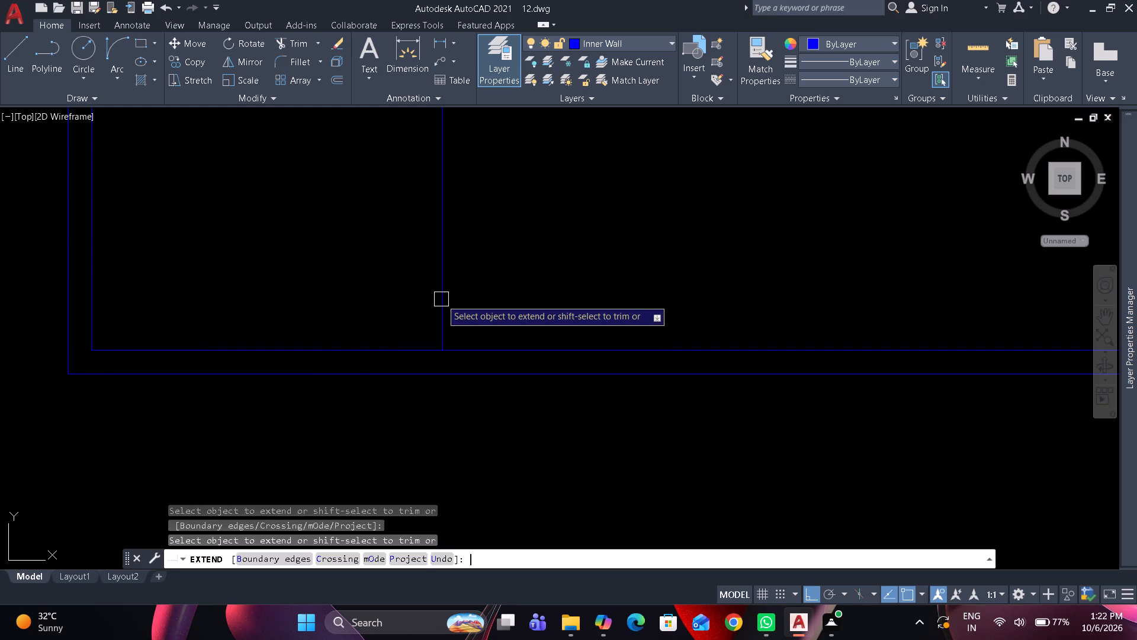
pyautogui.doubleClick(440, 291)
pyautogui.press('Escape')
pyautogui.scroll(-3, 386, 266)
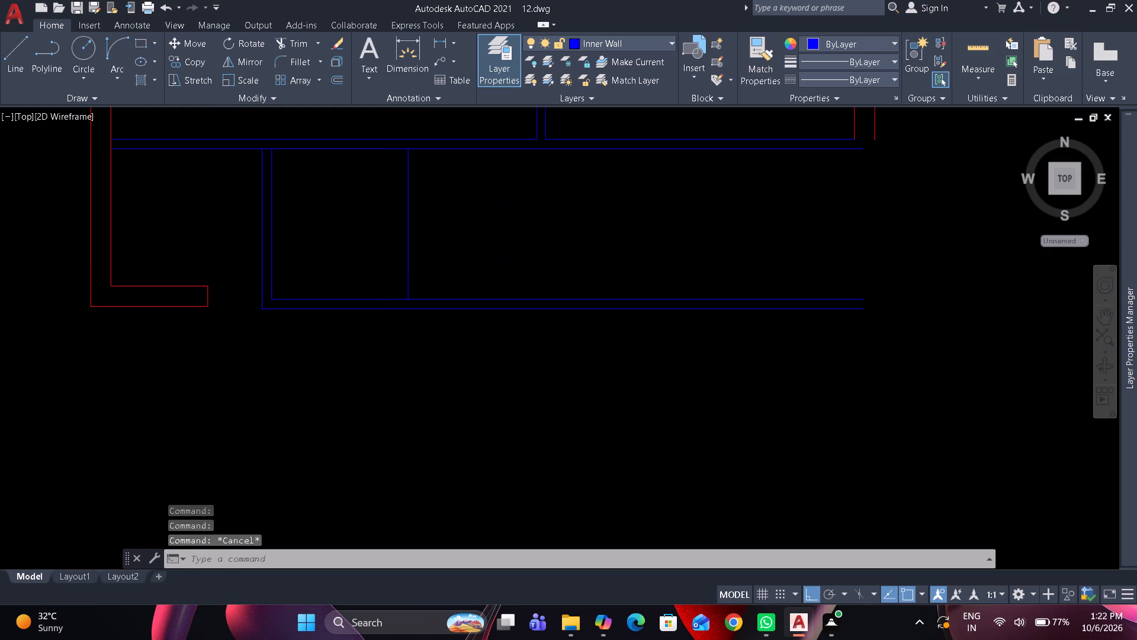
# Offset the newly extended vertical line 4" to the right to form the second partition wall.
pyautogui.moveTo(385, 266); pyautogui.dragTo(423, 385, button='middle')
pyautogui.scroll(1, 417, 380)
pyautogui.write('o')
pyautogui.press('space')
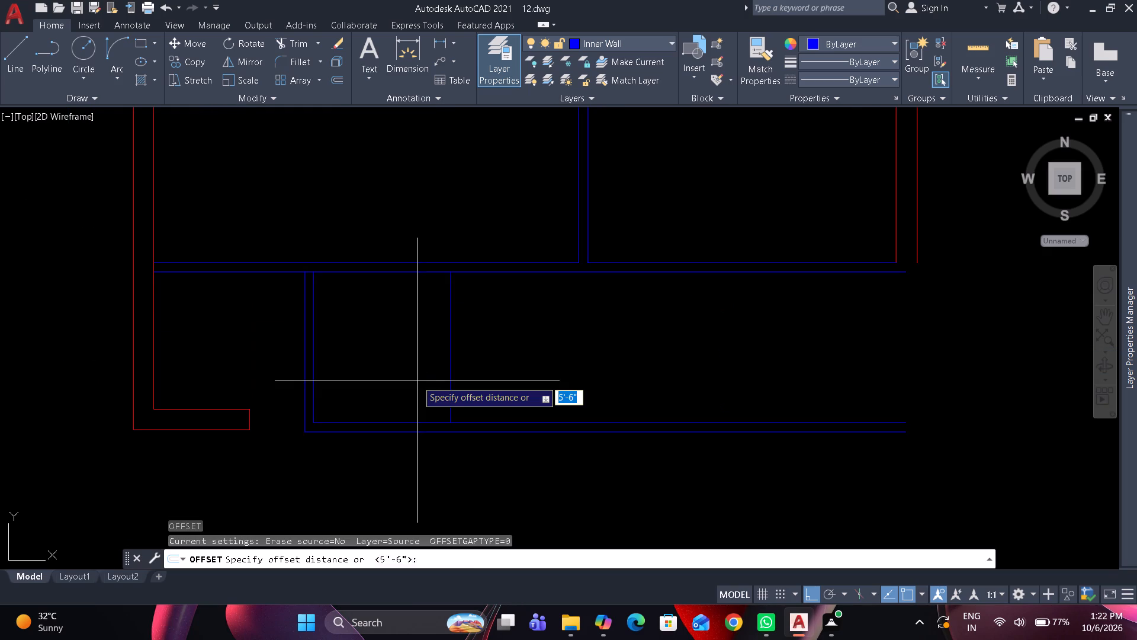
pyautogui.write('4"')
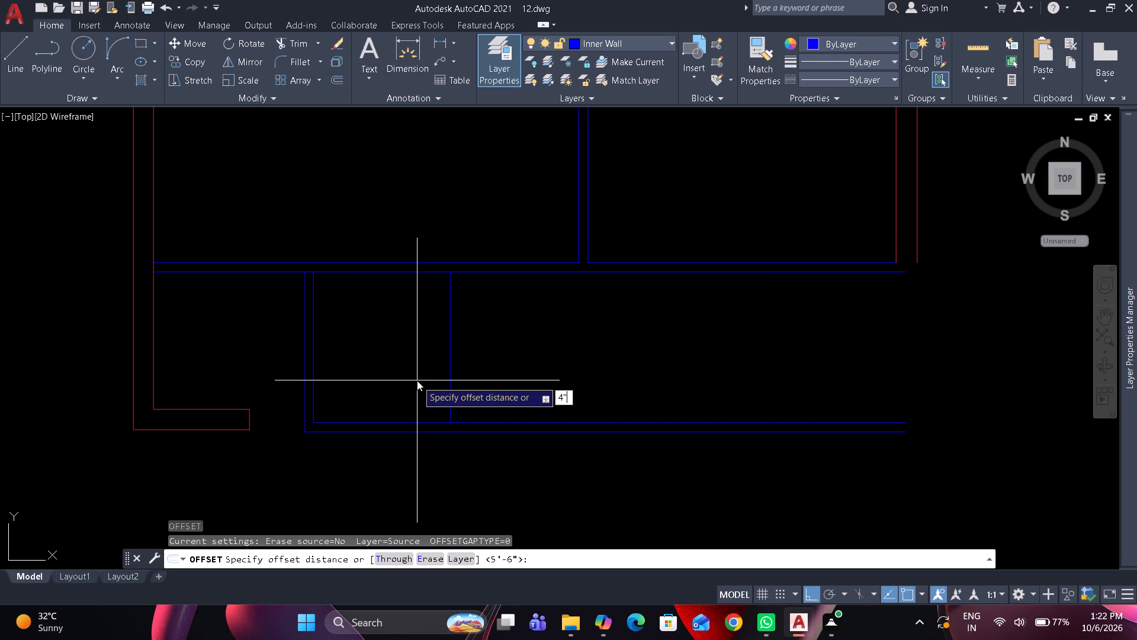
pyautogui.press('space')
pyautogui.moveTo(448, 377); pyautogui.dragTo(491, 372)
pyautogui.click(561, 367)
pyautogui.press('space')
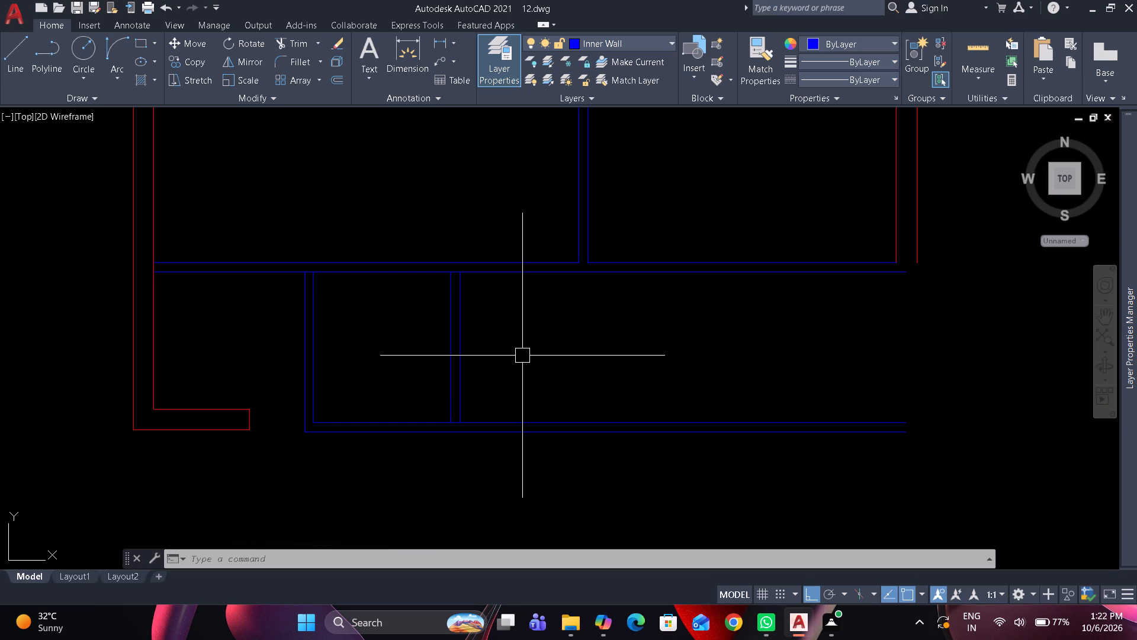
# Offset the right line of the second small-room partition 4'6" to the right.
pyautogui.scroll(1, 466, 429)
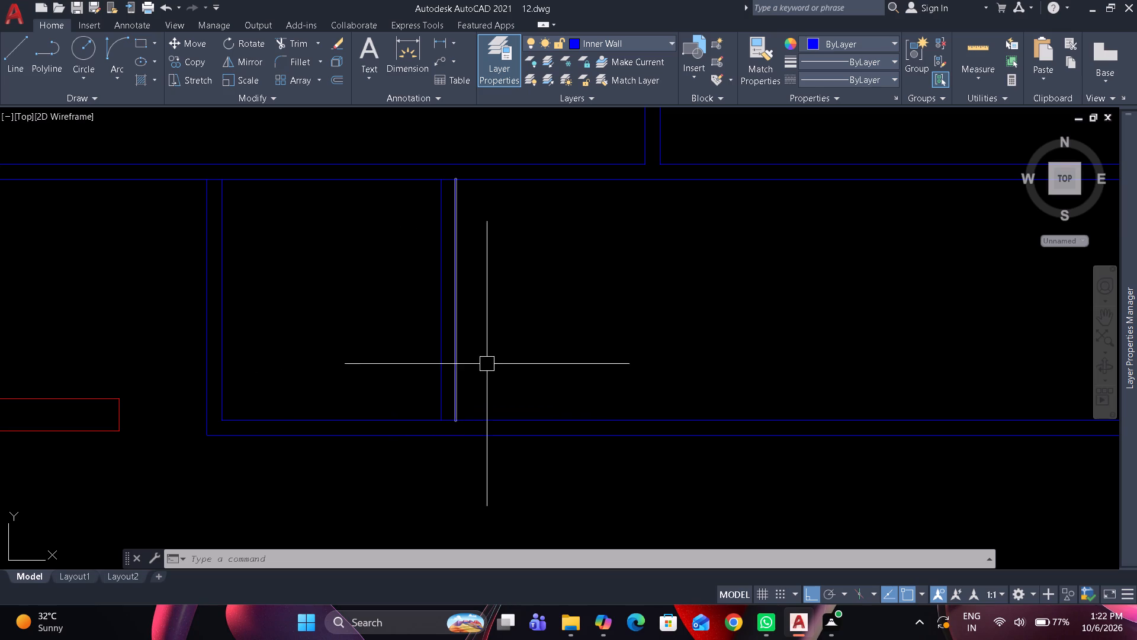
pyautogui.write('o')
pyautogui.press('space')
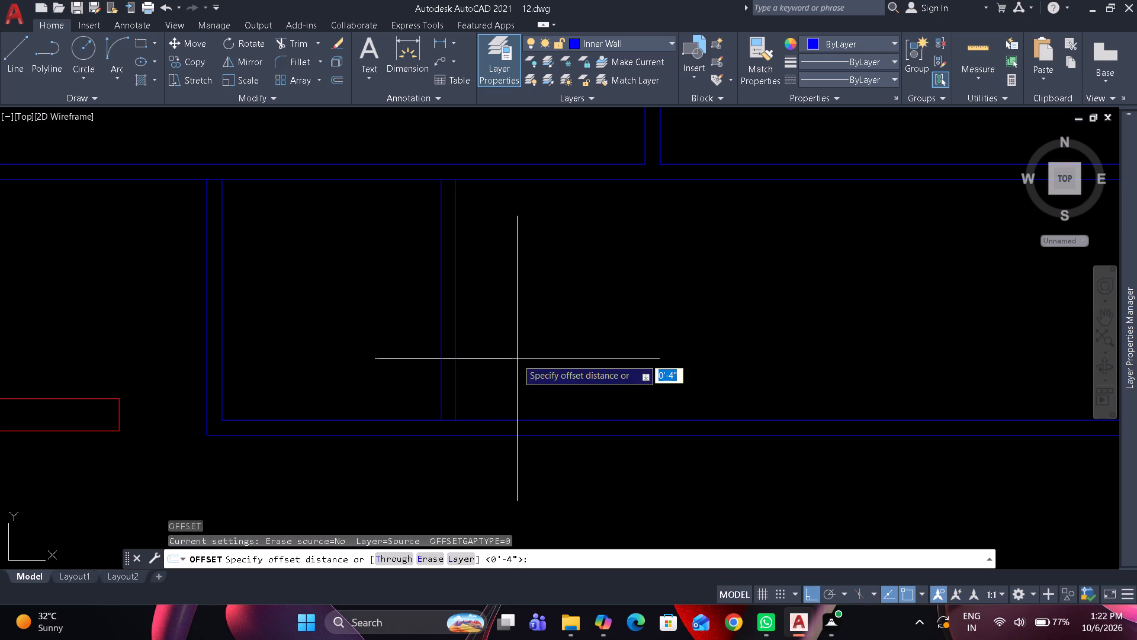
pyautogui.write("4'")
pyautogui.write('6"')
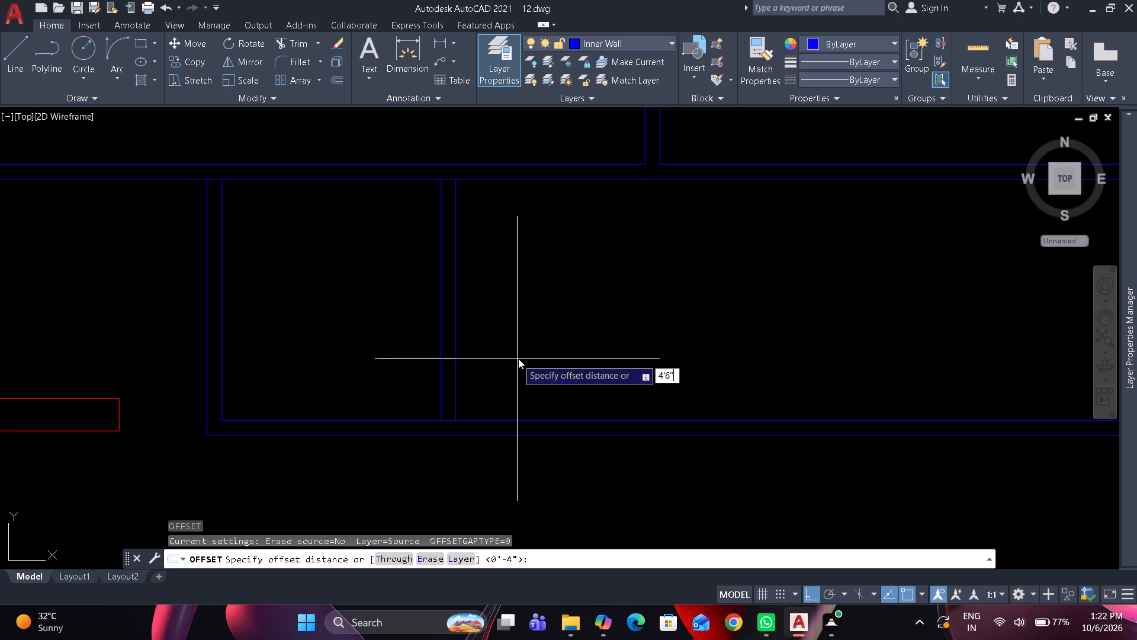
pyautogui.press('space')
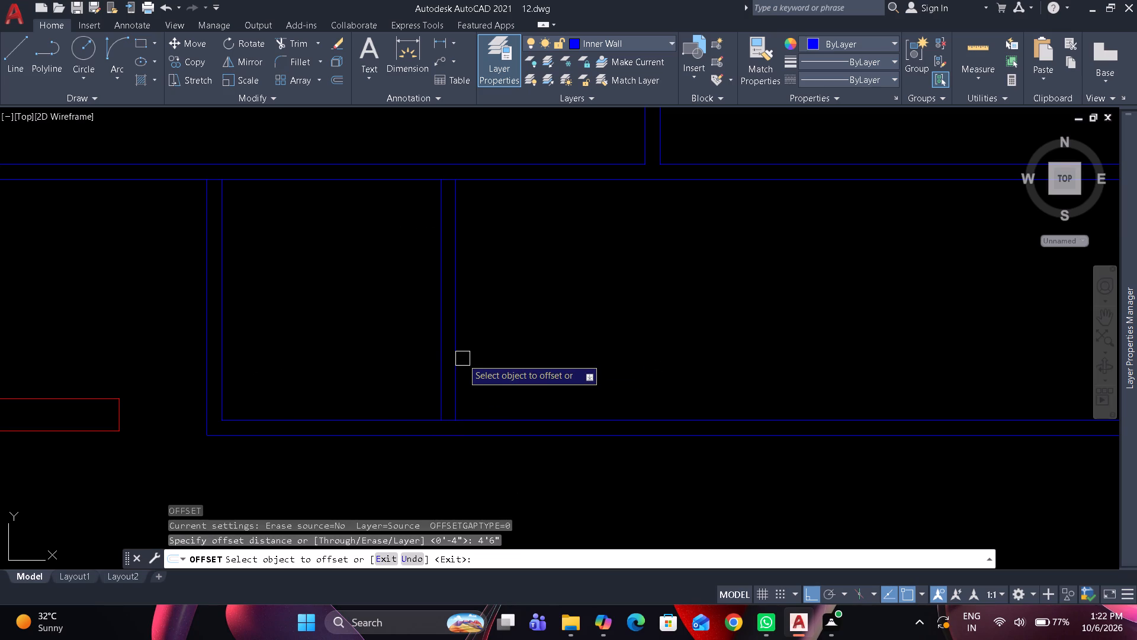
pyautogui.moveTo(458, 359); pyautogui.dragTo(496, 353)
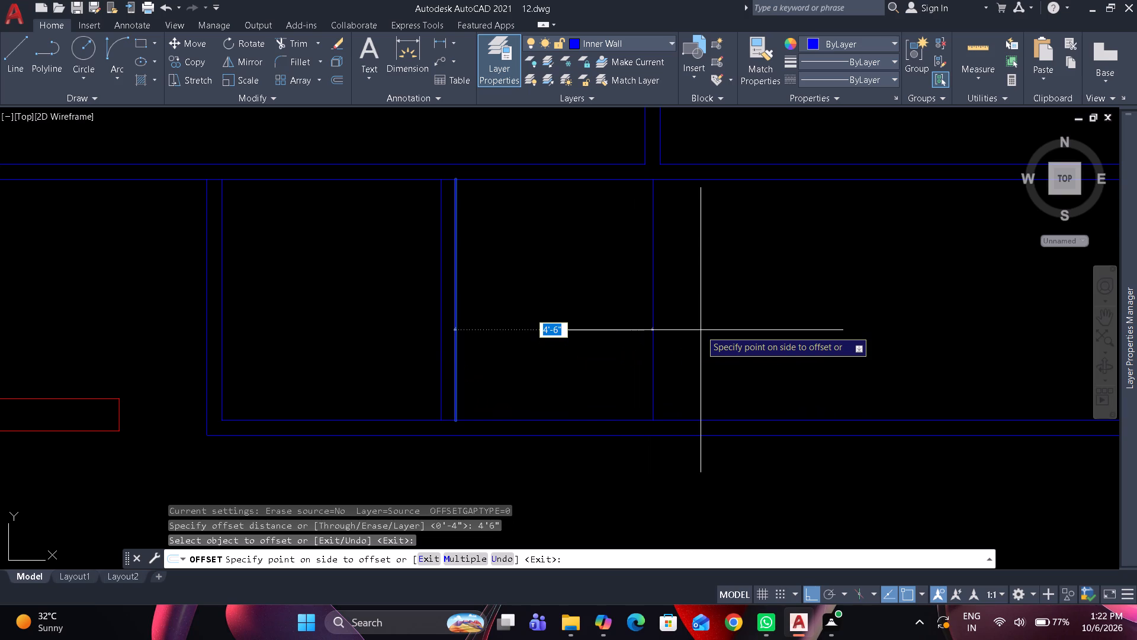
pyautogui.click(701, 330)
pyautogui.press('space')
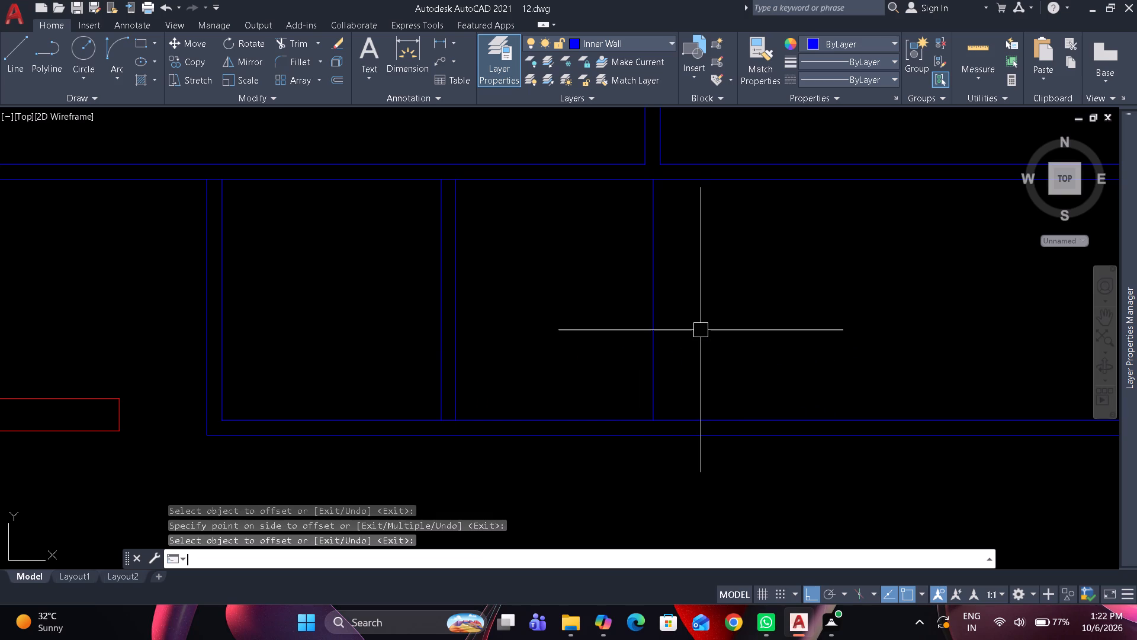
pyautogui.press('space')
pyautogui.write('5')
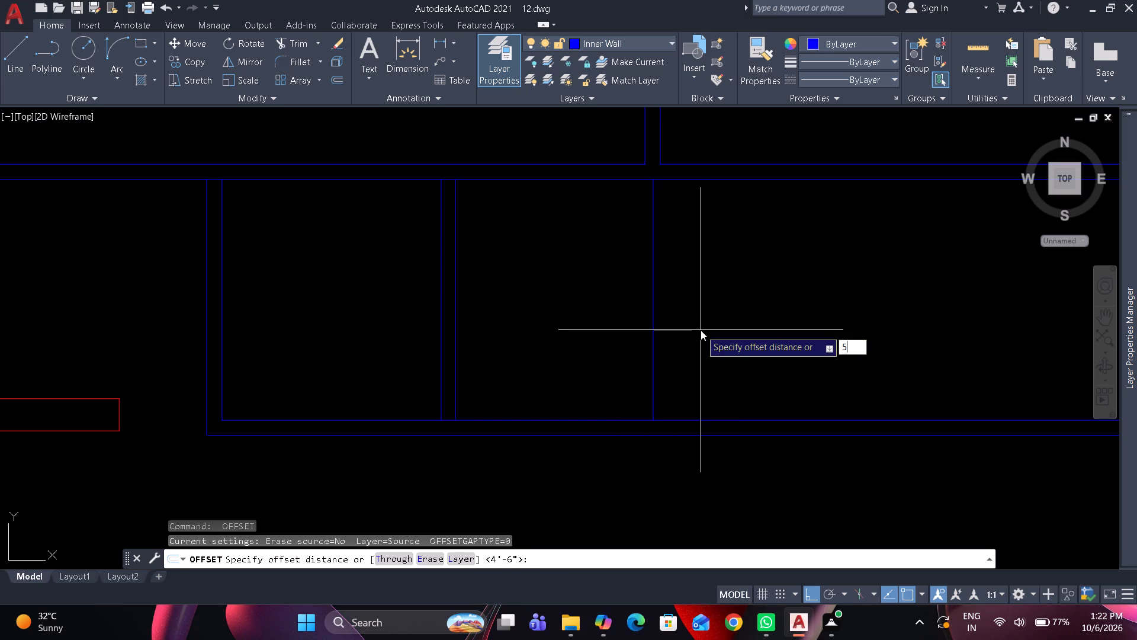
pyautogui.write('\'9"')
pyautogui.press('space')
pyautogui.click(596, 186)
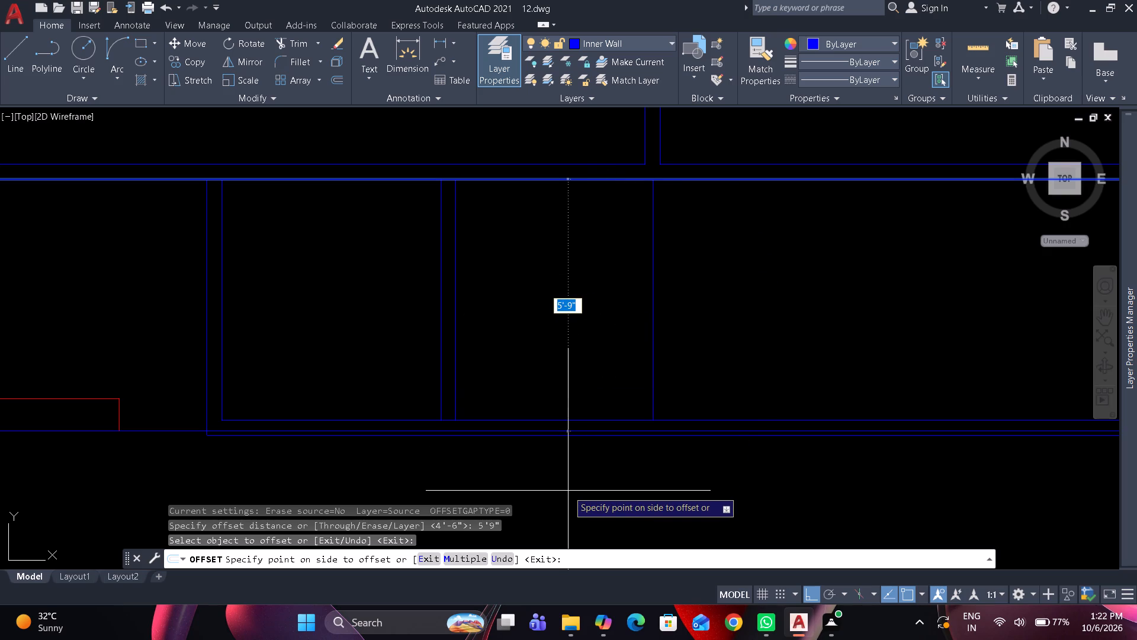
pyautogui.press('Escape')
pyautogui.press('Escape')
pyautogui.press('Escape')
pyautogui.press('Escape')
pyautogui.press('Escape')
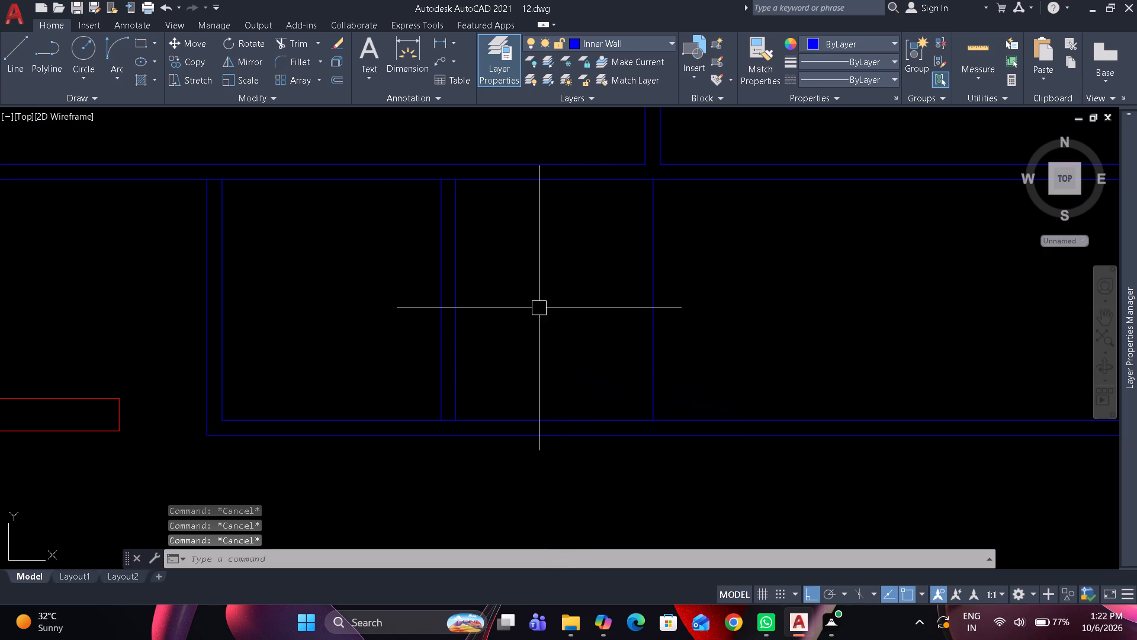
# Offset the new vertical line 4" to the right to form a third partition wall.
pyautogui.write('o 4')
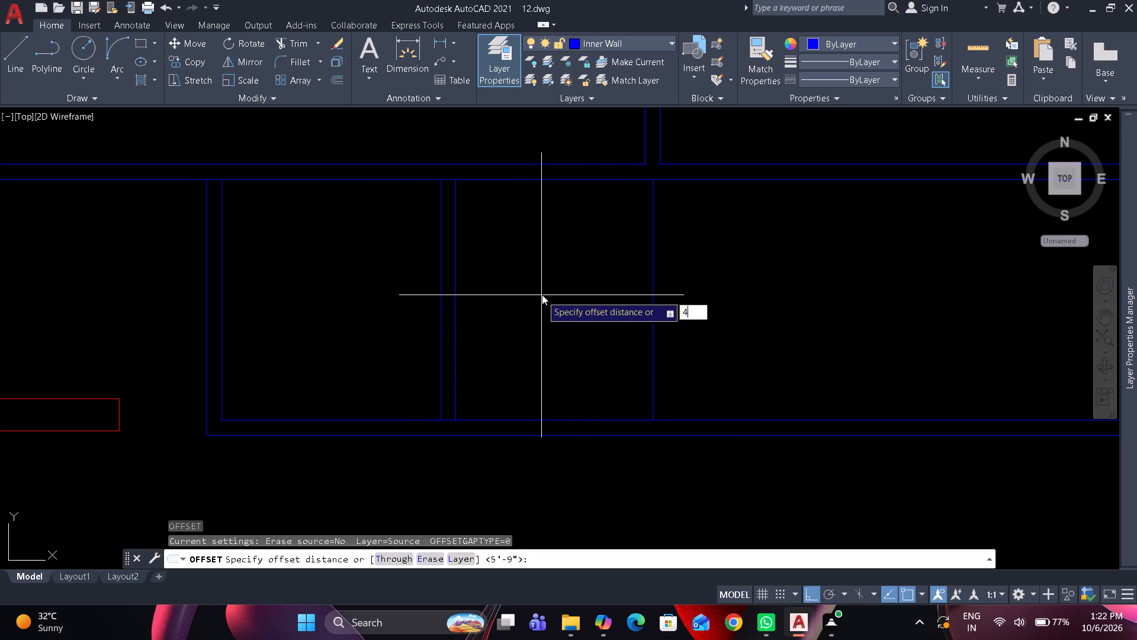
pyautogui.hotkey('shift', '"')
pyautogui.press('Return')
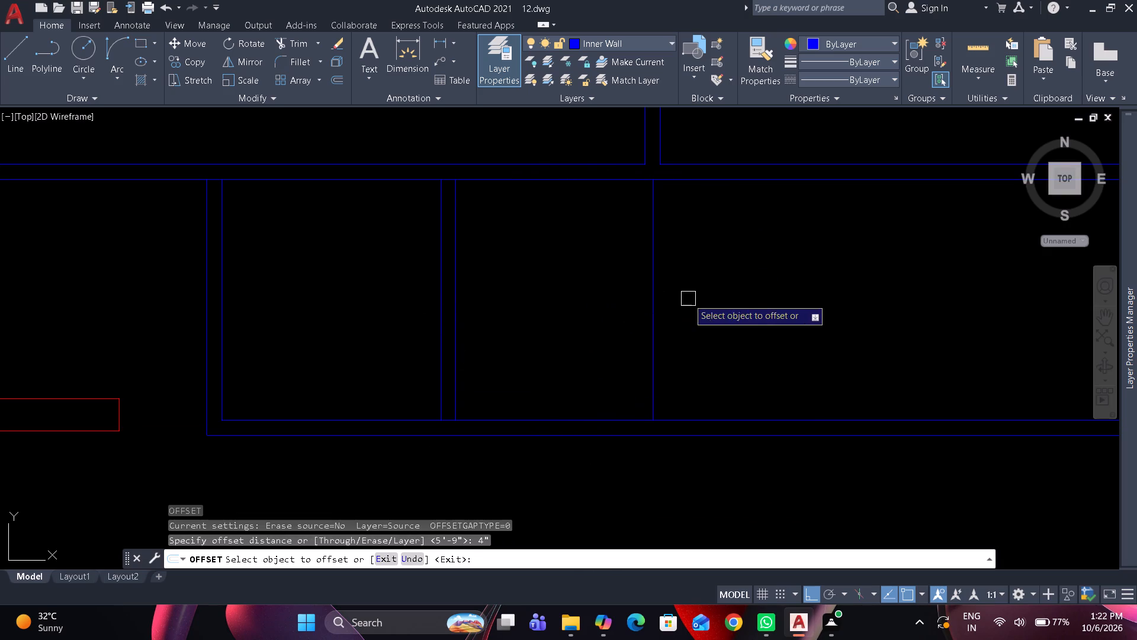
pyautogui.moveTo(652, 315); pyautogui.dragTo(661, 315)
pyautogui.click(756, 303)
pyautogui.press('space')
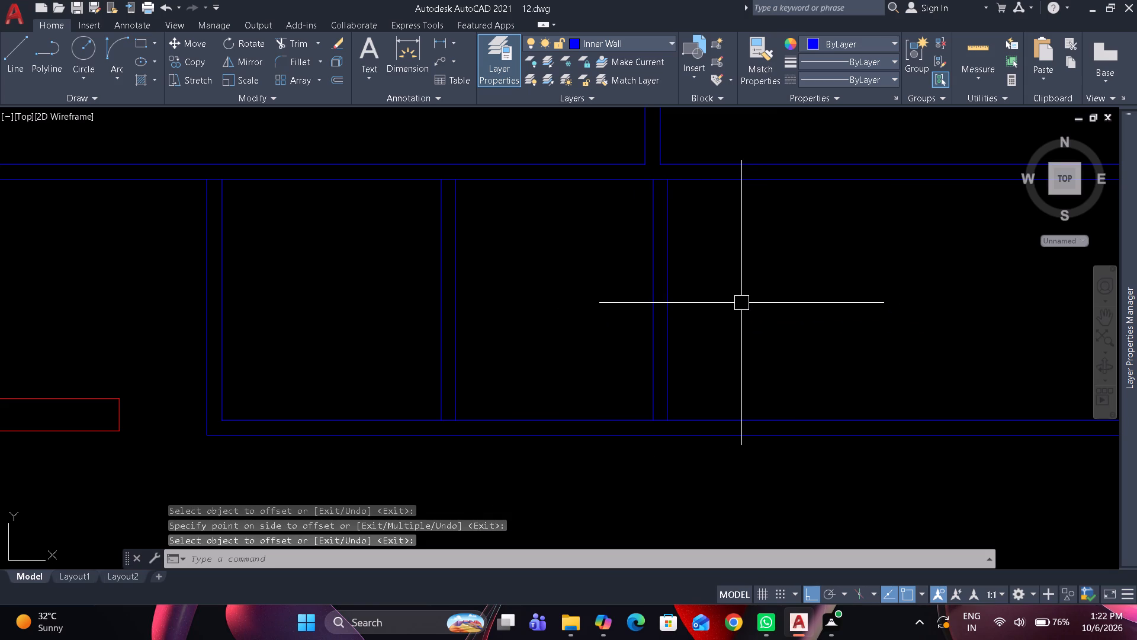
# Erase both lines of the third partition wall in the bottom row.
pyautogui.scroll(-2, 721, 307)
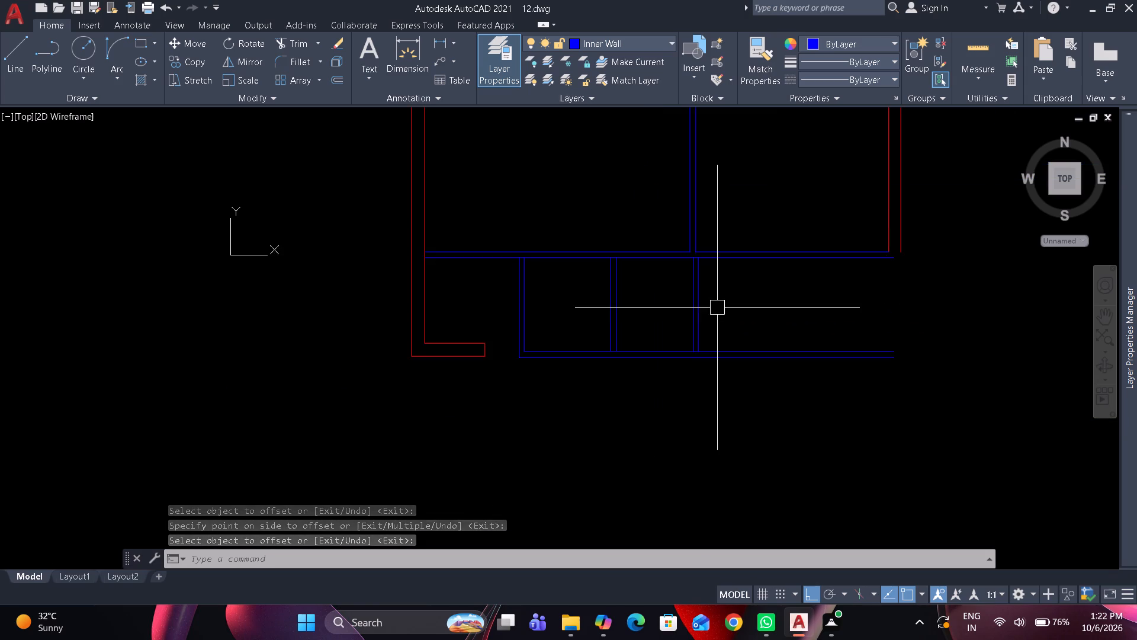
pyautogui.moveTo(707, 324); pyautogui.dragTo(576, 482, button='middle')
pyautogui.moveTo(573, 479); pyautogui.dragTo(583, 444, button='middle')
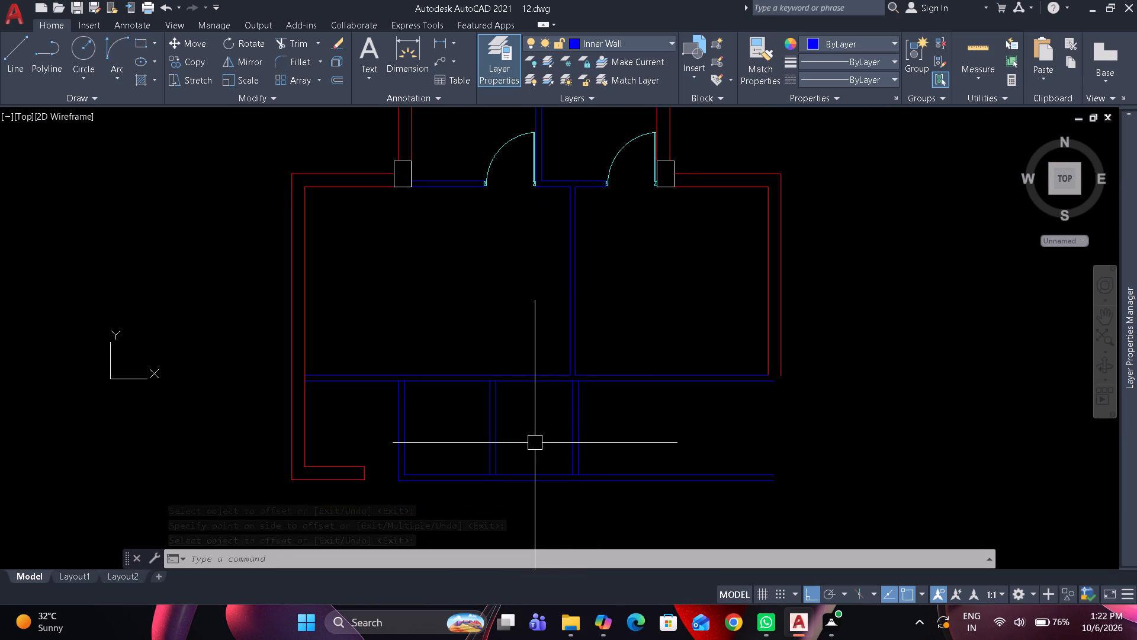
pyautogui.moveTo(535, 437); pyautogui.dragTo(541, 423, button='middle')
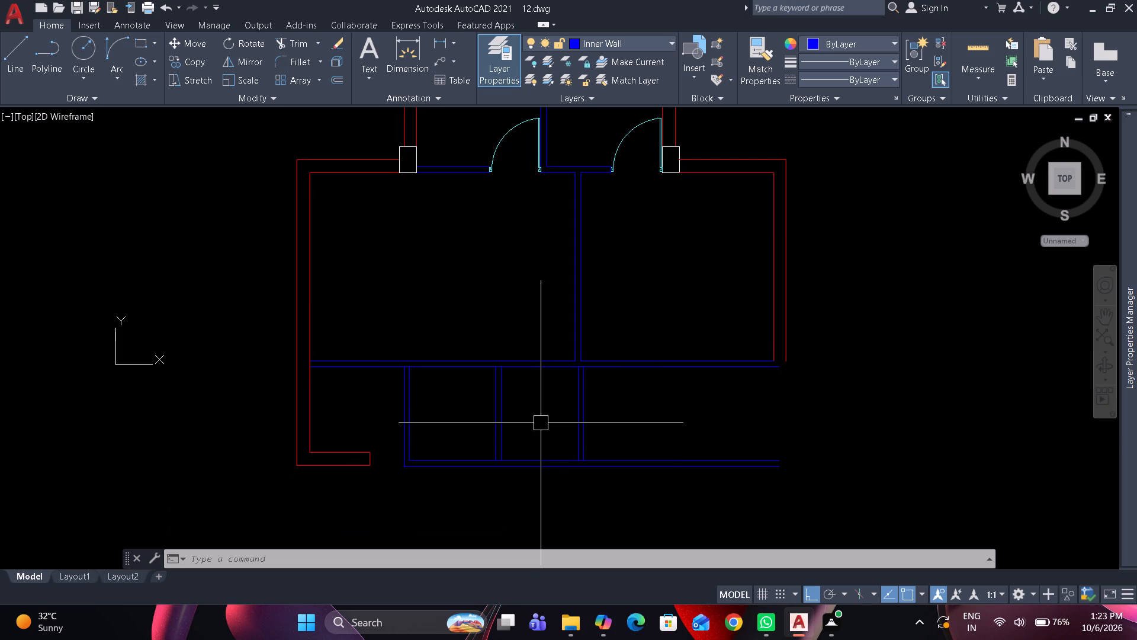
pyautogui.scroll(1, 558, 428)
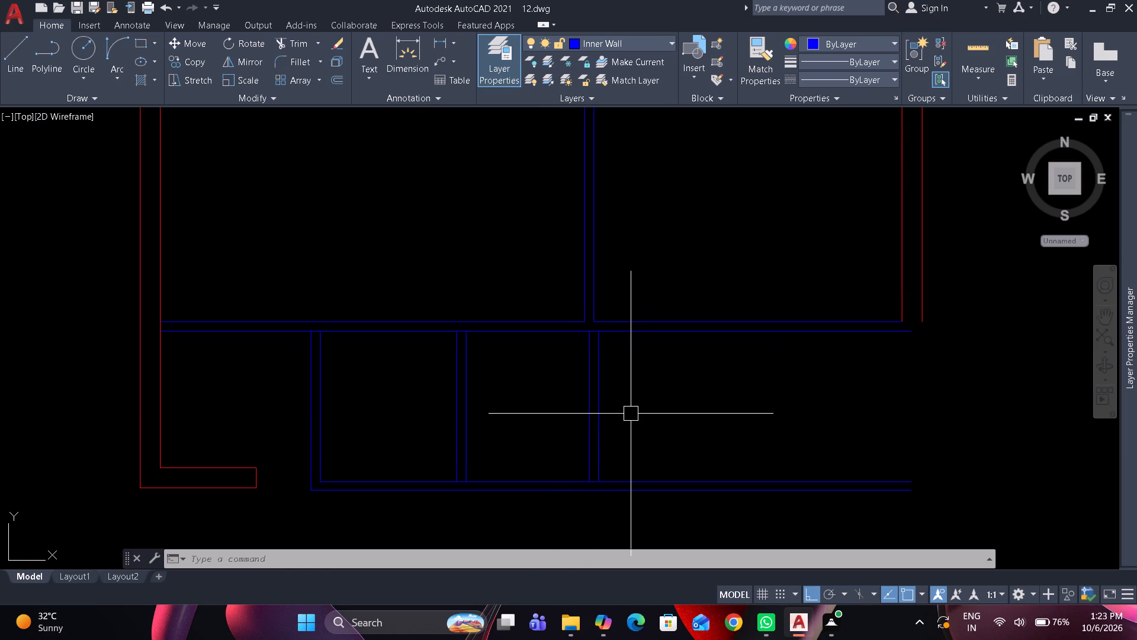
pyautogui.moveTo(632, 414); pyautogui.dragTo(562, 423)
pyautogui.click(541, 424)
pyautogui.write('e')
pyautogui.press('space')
# Extend both lines of the partition between the two lower rooms down to the bottom wall's outer line.
pyautogui.moveTo(613, 287); pyautogui.dragTo(580, 287)
pyautogui.click(554, 287)
pyautogui.press('Escape')
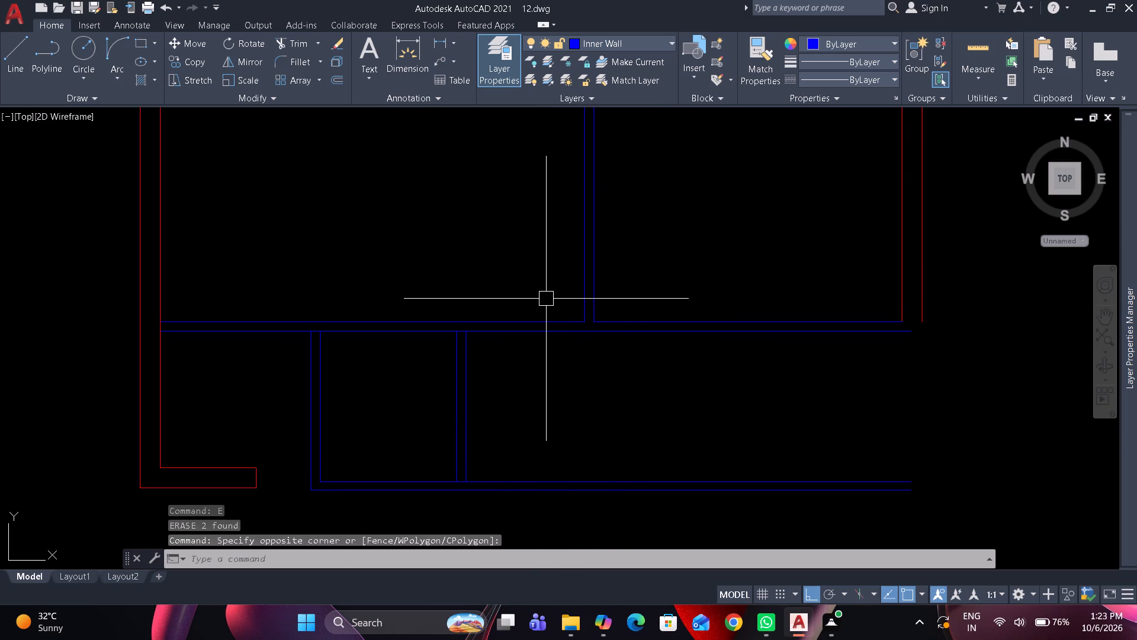
pyautogui.write('ex')
pyautogui.press('space')
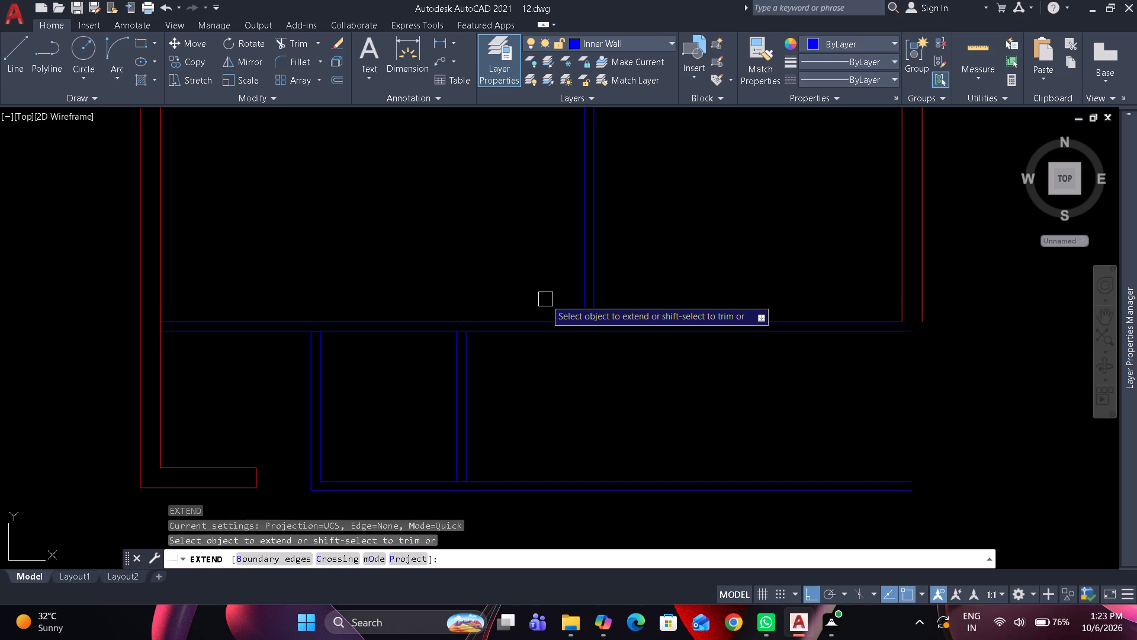
pyautogui.write('b')
pyautogui.press('space')
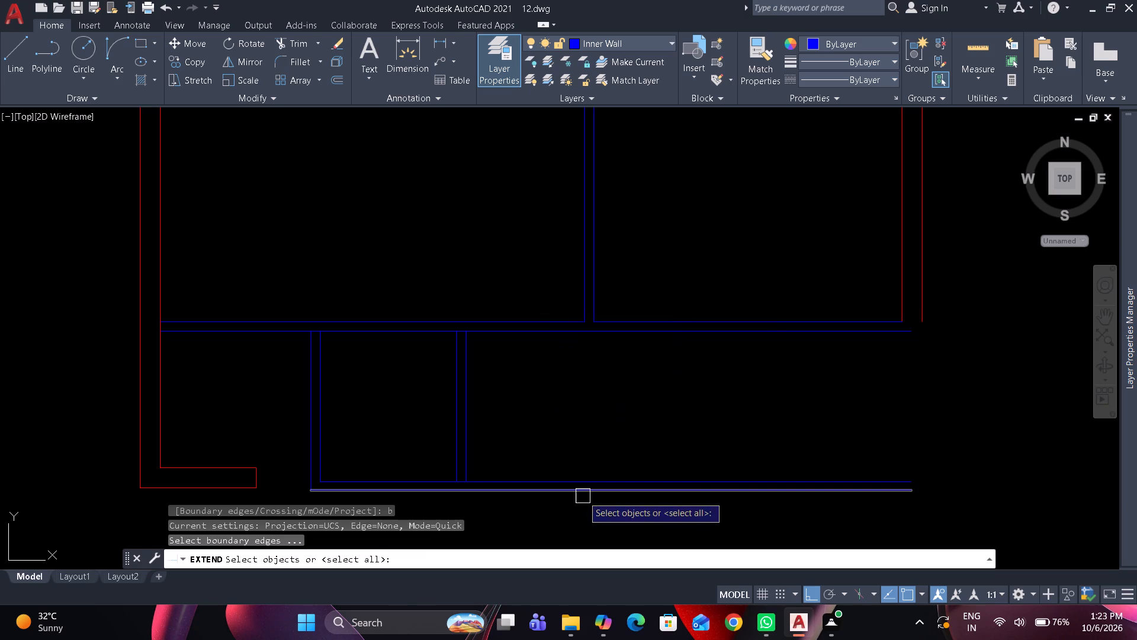
pyautogui.click(583, 496)
pyautogui.moveTo(624, 274); pyautogui.dragTo(595, 276)
pyautogui.click(534, 282)
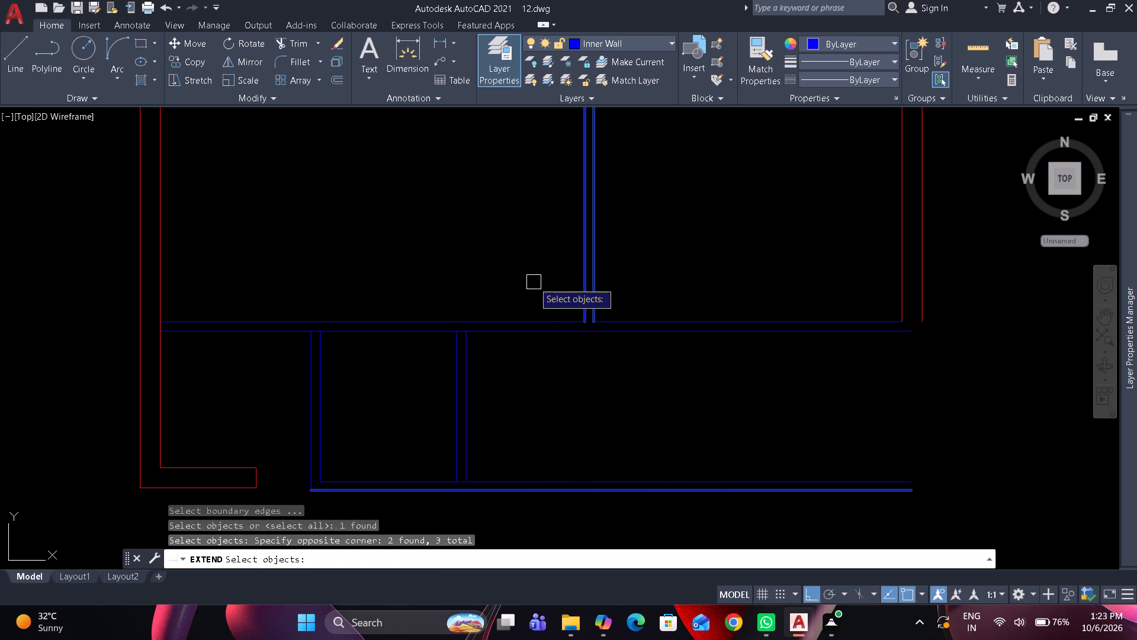
pyautogui.press('space')
pyautogui.click(585, 294)
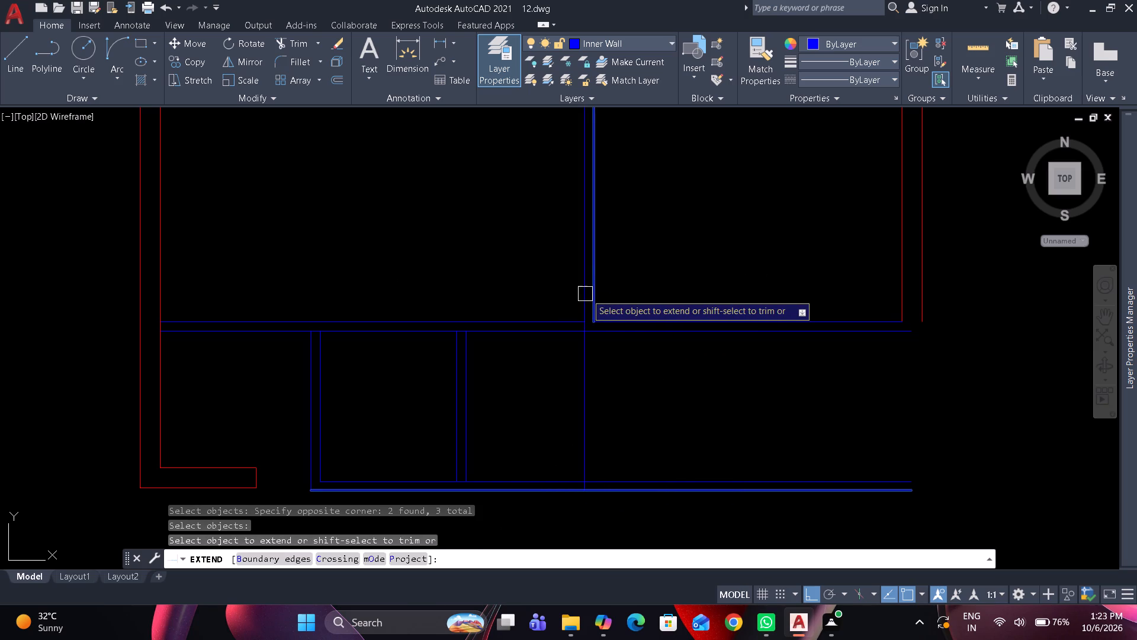
pyautogui.click(595, 293)
pyautogui.press('space')
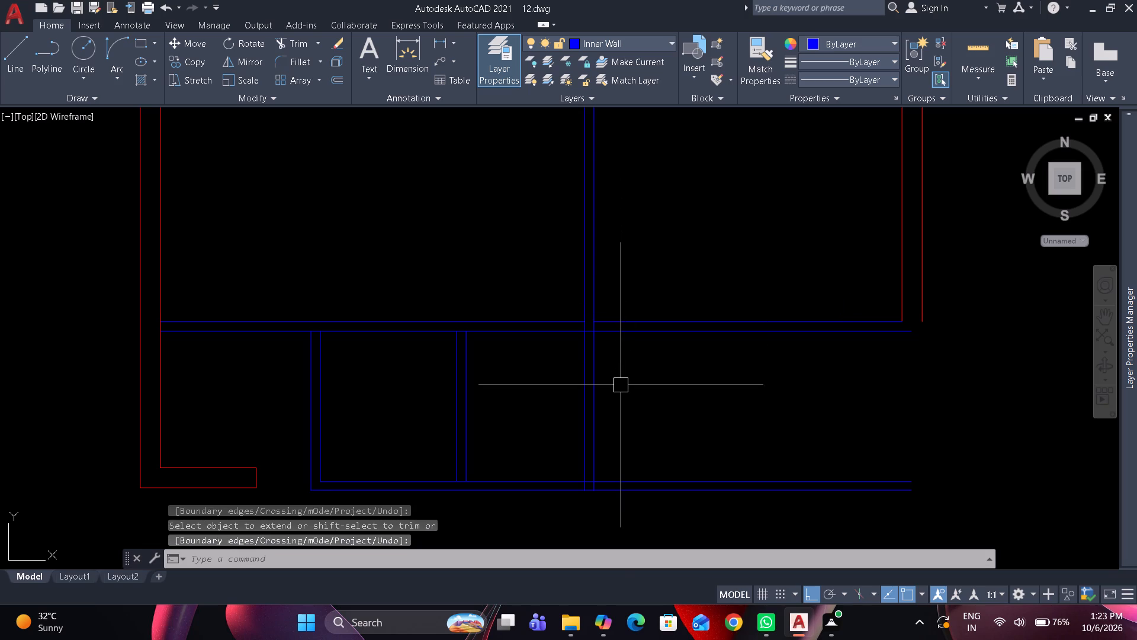
# Extend both lines of the second small-room partition down to the bottom wall's outer line.
pyautogui.moveTo(605, 372); pyautogui.dragTo(588, 343, button='middle')
pyautogui.write('ex')
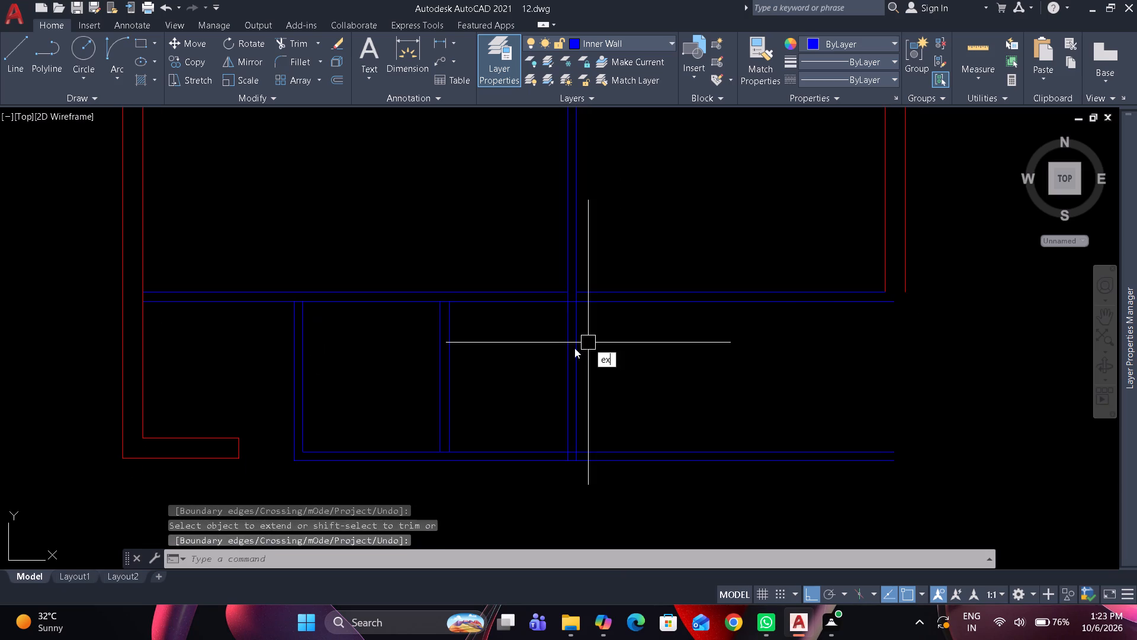
pyautogui.press('space')
pyautogui.moveTo(407, 421); pyautogui.dragTo(477, 416)
pyautogui.click(529, 414)
pyautogui.press('space')
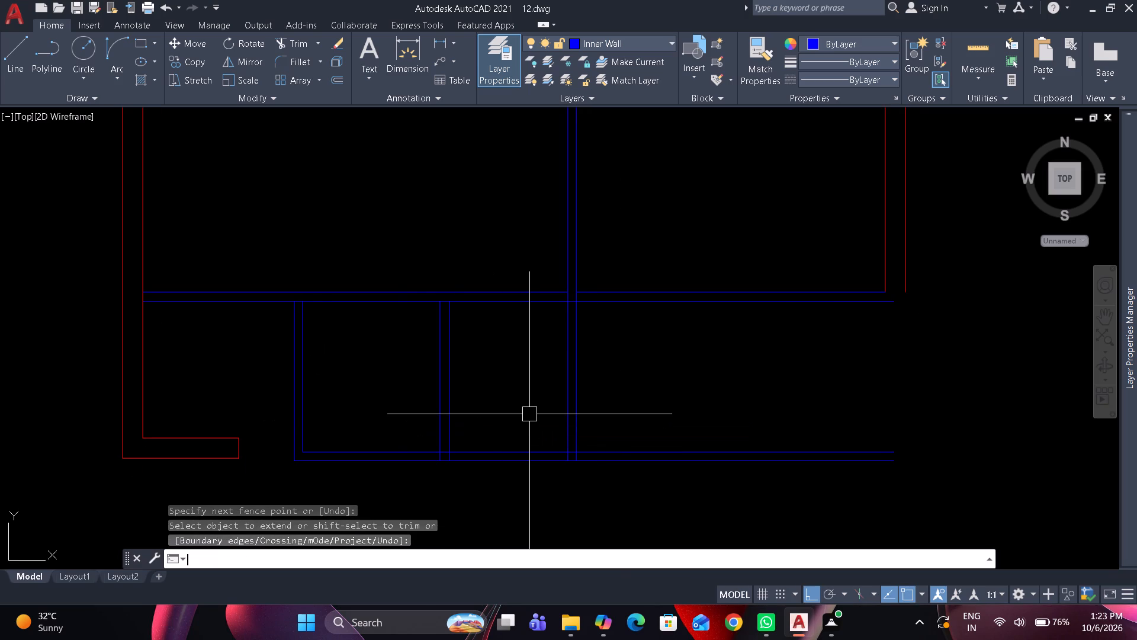
# Trim both bottom wall lines between the second small-room partition and the extended central partition.
pyautogui.write('tr')
pyautogui.press('space')
pyautogui.moveTo(529, 414); pyautogui.dragTo(526, 431)
pyautogui.click(509, 527)
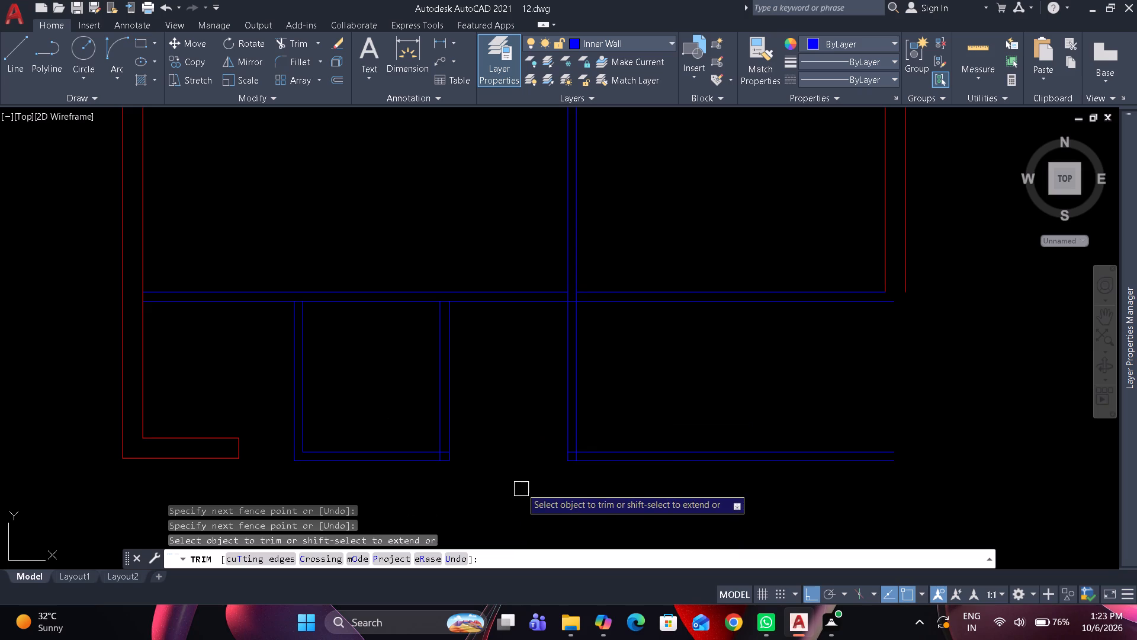
pyautogui.moveTo(521, 487); pyautogui.dragTo(515, 440, button='middle')
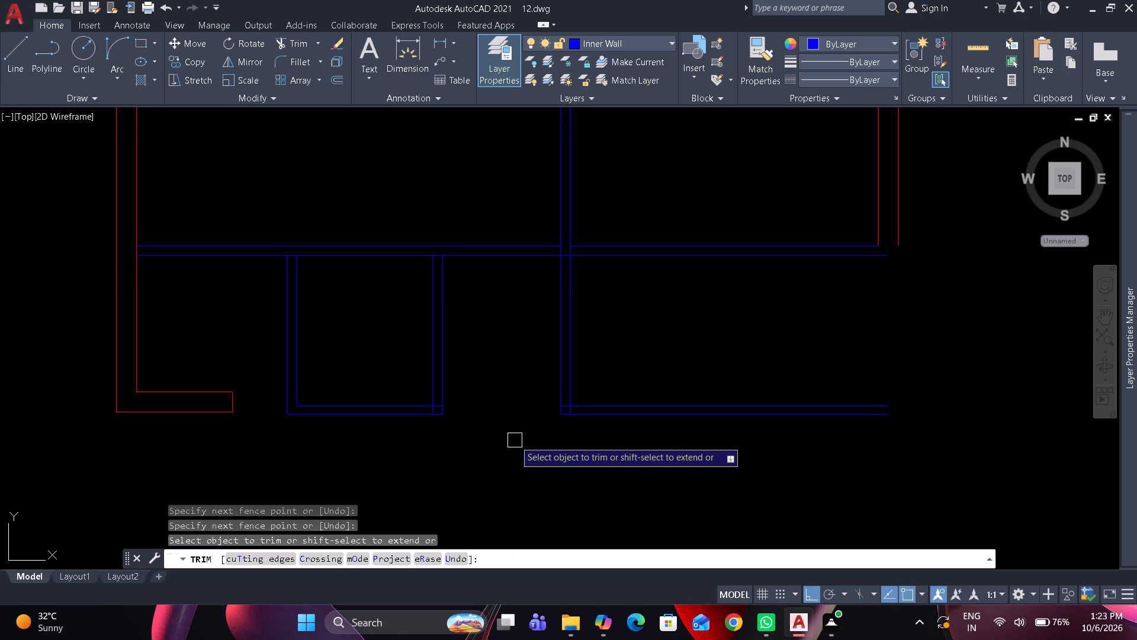
pyautogui.press('space')
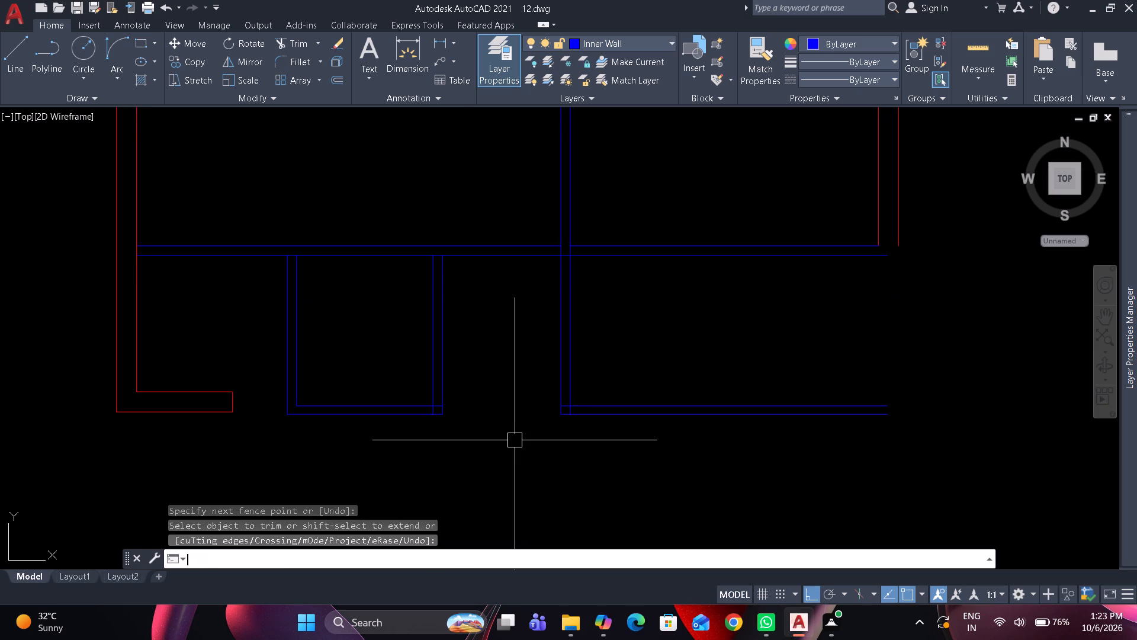
# Trim away both lines of the lower rooms' bottom wall to the right of the central partition.
pyautogui.scroll(-2, 515, 440)
pyautogui.scroll(2, 598, 365)
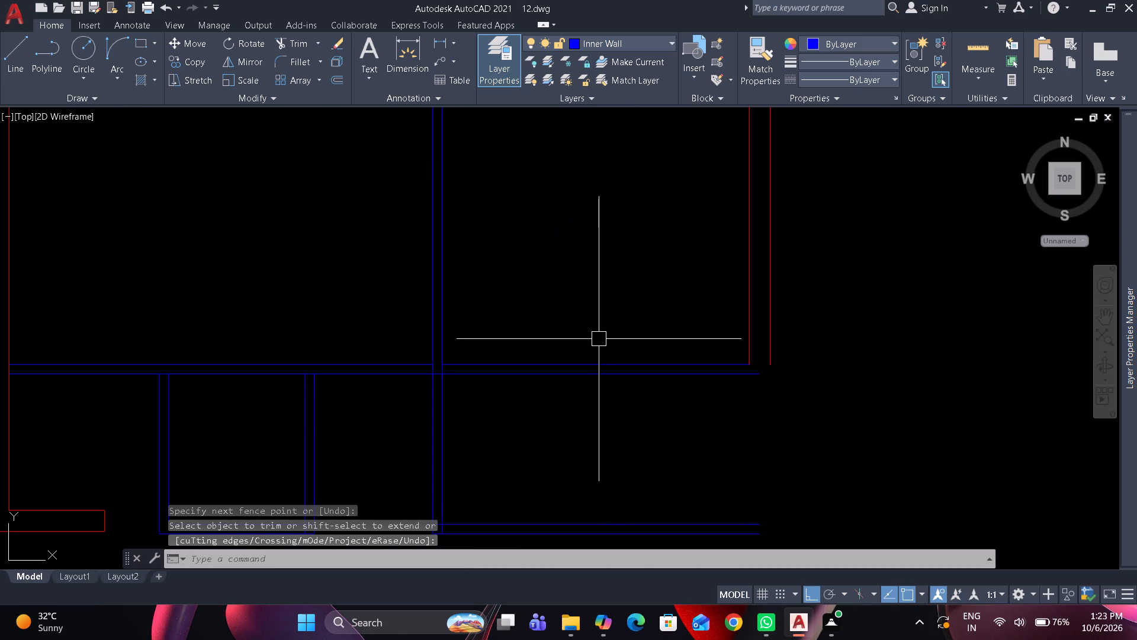
pyautogui.write('tr')
pyautogui.press('space')
pyautogui.moveTo(596, 335); pyautogui.dragTo(595, 359)
pyautogui.click(592, 402)
pyautogui.press('space')
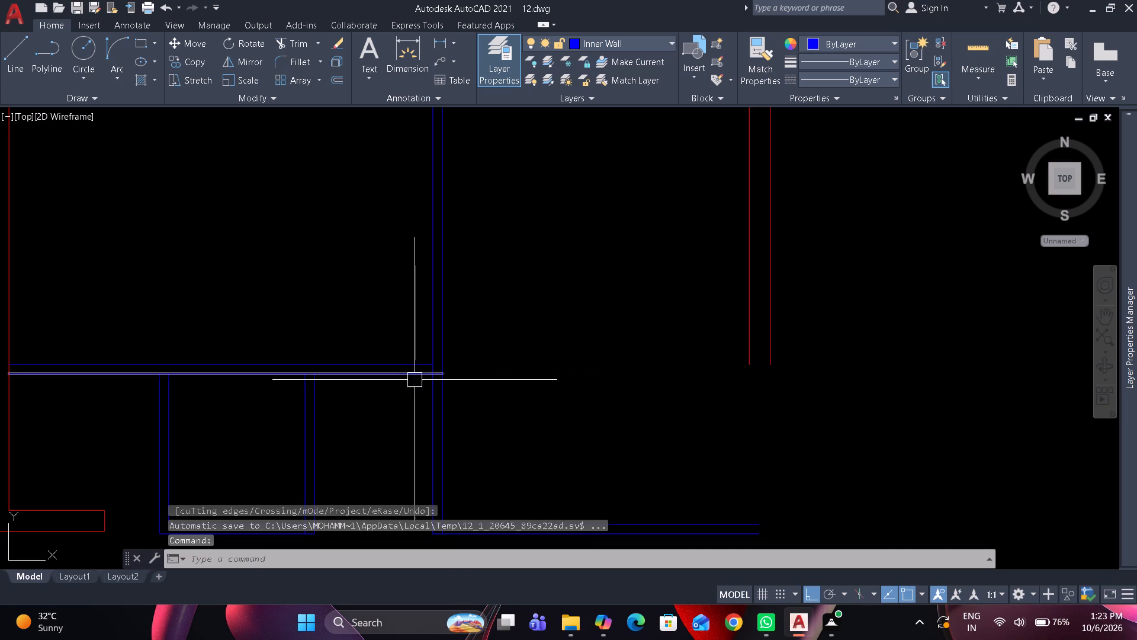
# Trim the overlapping line segments where the central and two small-room partitions join the lower room's bottom wall.
pyautogui.scroll(3, 413, 380)
pyautogui.press('space')
pyautogui.click(478, 344)
pyautogui.moveTo(486, 372); pyautogui.dragTo(511, 351)
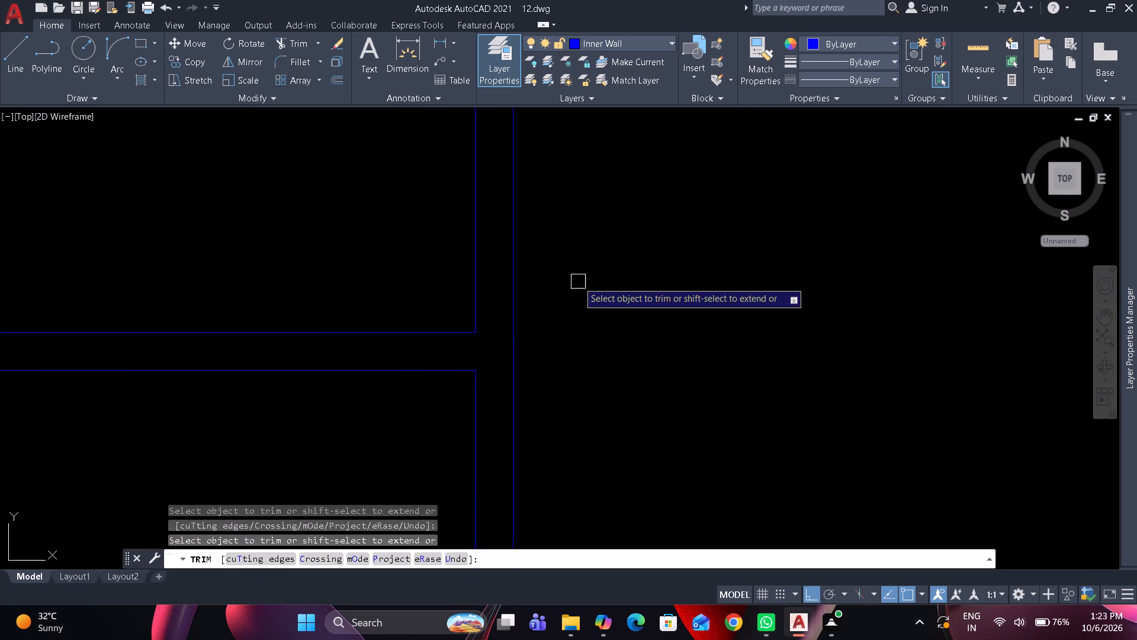
pyautogui.scroll(-2, 578, 281)
pyautogui.scroll(2, 350, 323)
pyautogui.click(329, 312)
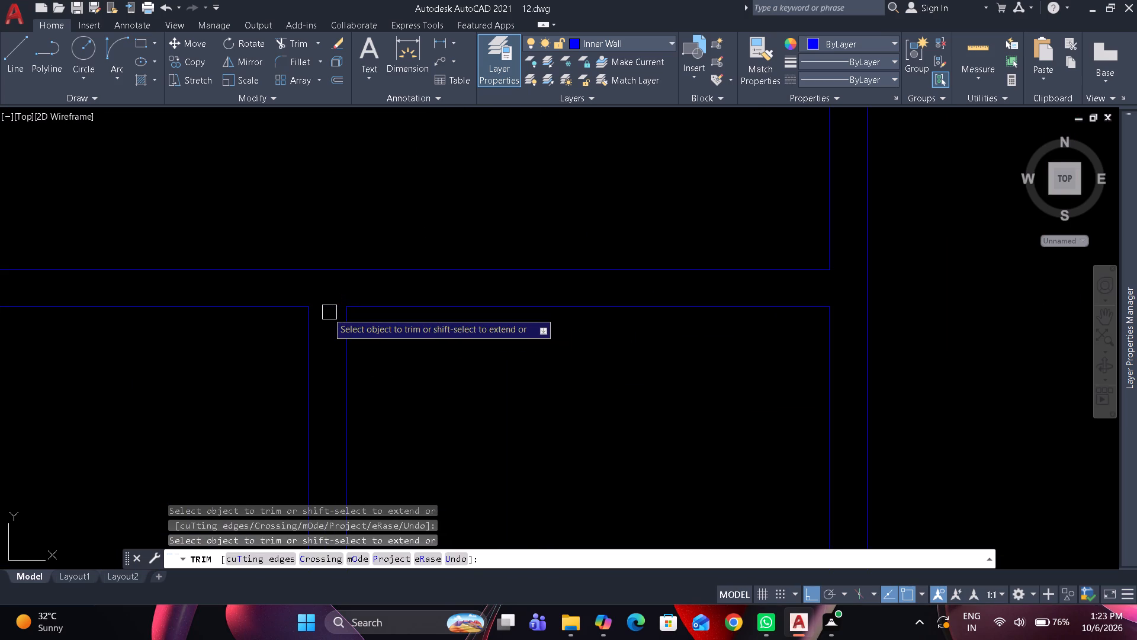
pyautogui.scroll(-2, 326, 312)
pyautogui.scroll(2, 95, 320)
pyautogui.click(91, 296)
pyautogui.scroll(-4, 205, 377)
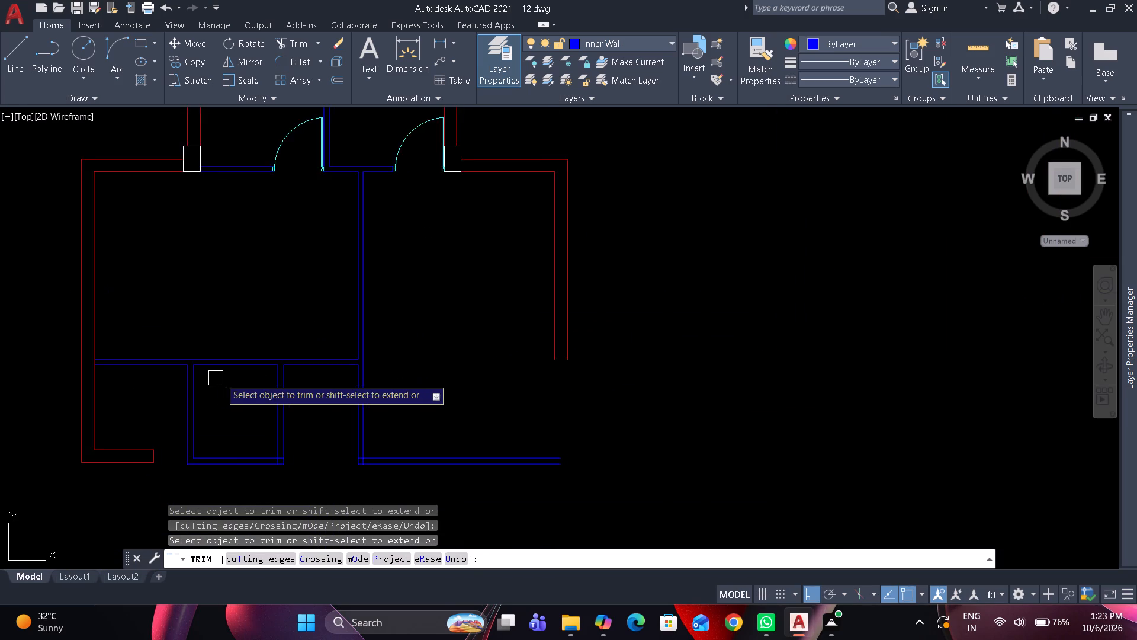
pyautogui.moveTo(242, 378); pyautogui.dragTo(332, 380, button='middle')
pyautogui.scroll(1, 252, 320)
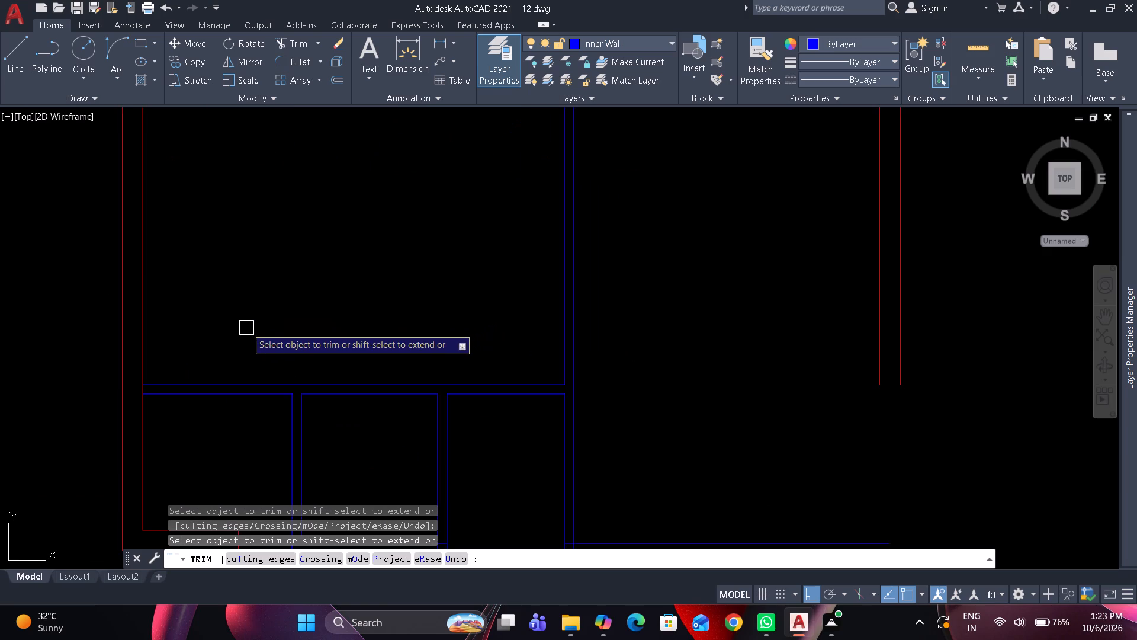
pyautogui.moveTo(248, 329); pyautogui.dragTo(313, 332, button='middle')
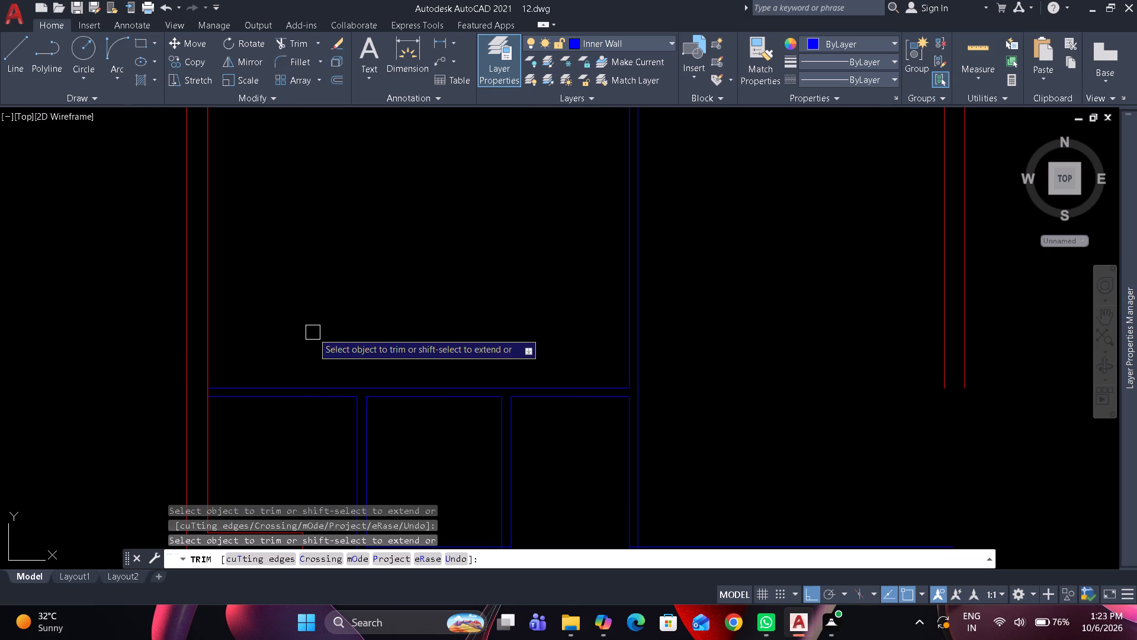
# Offset the upper line of the wall above the small rooms 9" downward.
pyautogui.press('space')
pyautogui.moveTo(275, 322); pyautogui.dragTo(345, 270, button='middle')
pyautogui.scroll(1, 290, 367)
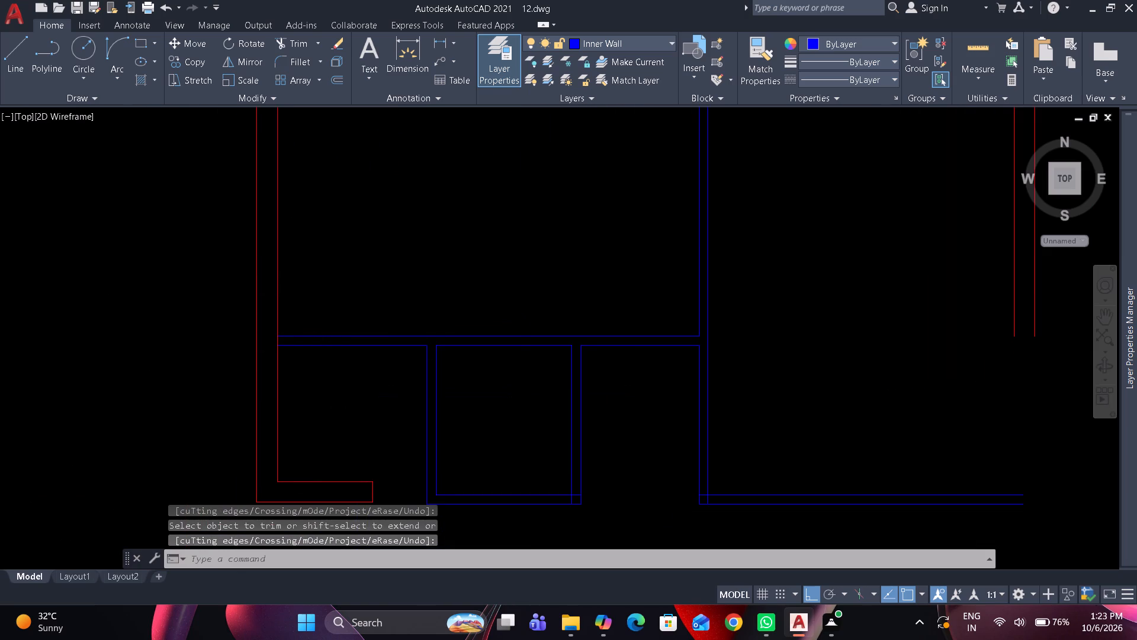
pyautogui.write('o')
pyautogui.press('space')
pyautogui.write('9"')
pyautogui.press('space')
pyautogui.click(314, 321)
pyautogui.click(311, 369)
pyautogui.press('space')
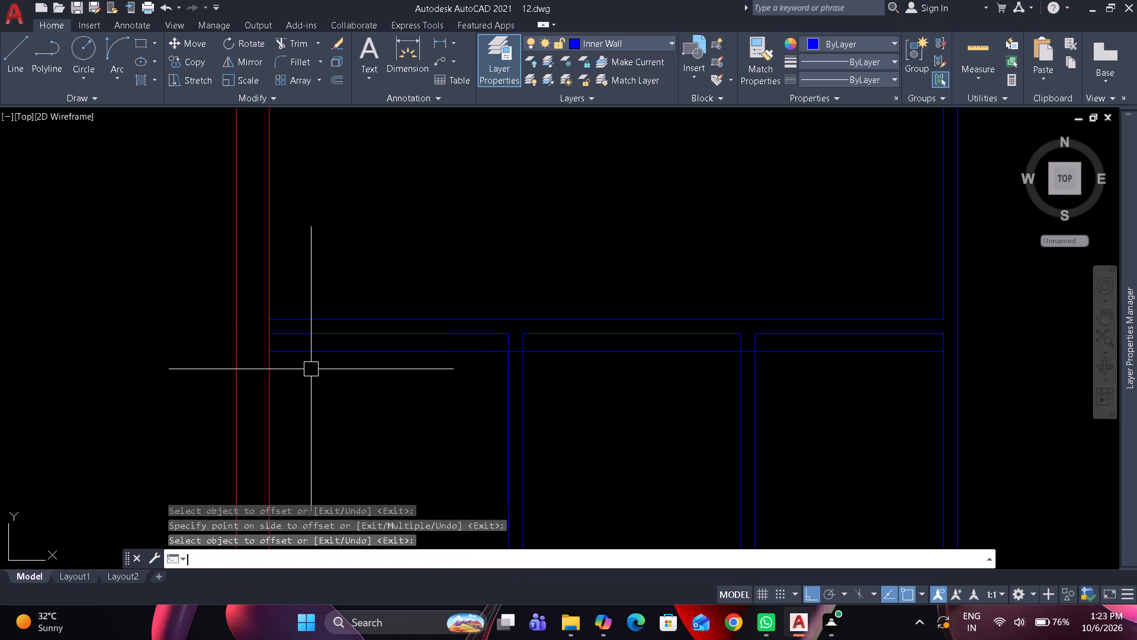
# Offset the left outer wall's inner line 2' into the first small room.
pyautogui.write('o')
pyautogui.press('space')
pyautogui.write("2'")
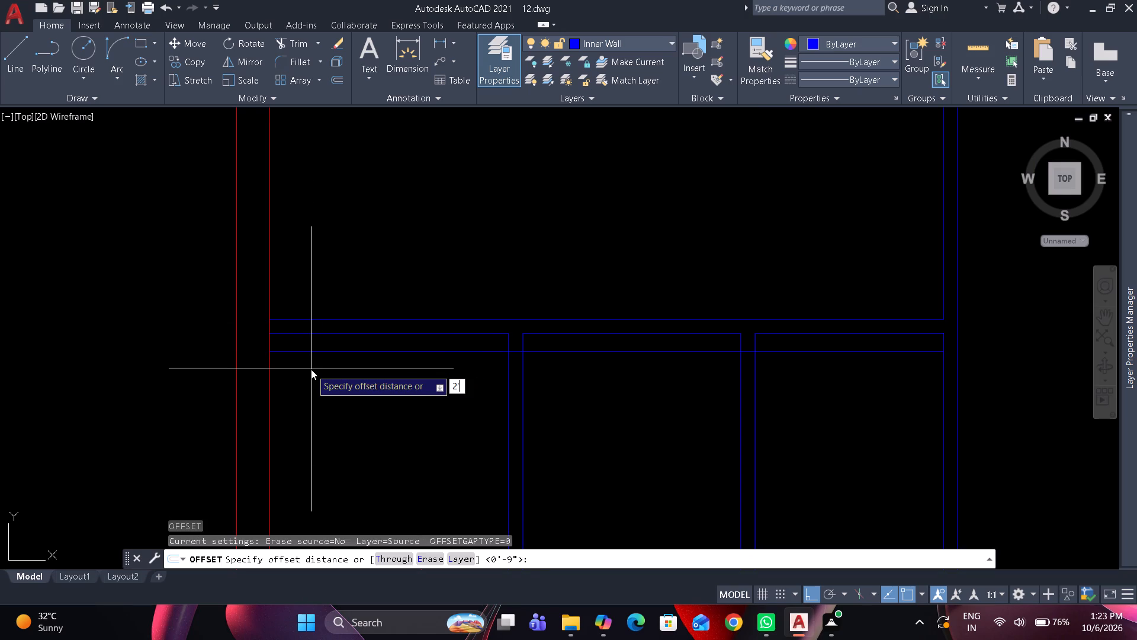
pyautogui.press('space')
pyautogui.click(273, 377)
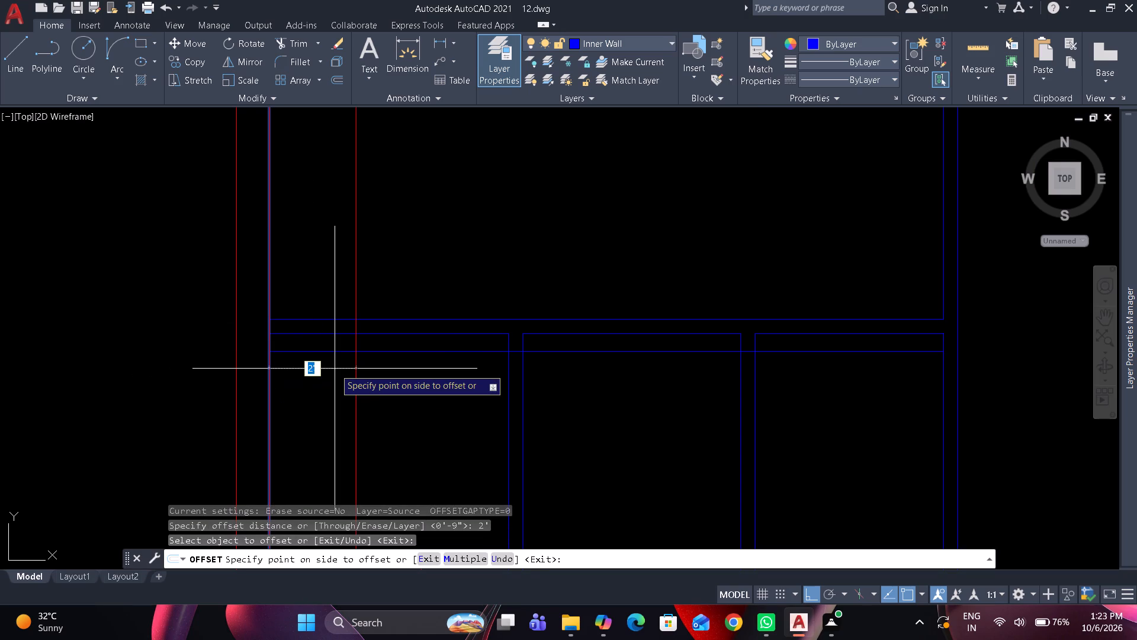
pyautogui.click(335, 369)
pyautogui.press('space')
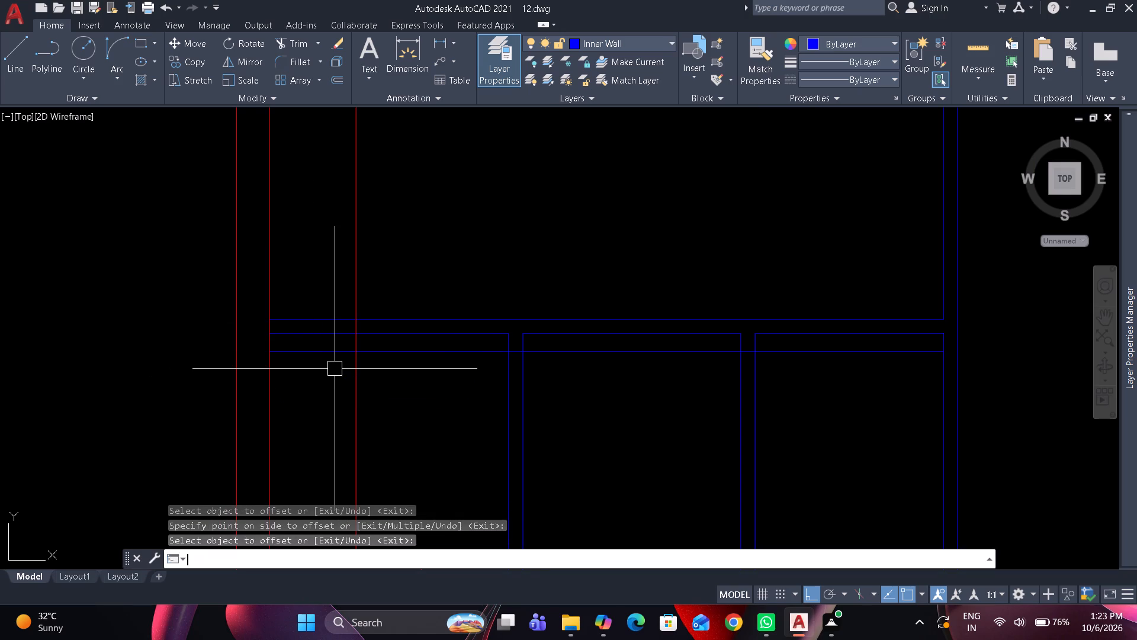
# Trim the offset lines and the 4" wall's lower line to form a 2' by 9" wall stub at the left outer wall.
pyautogui.scroll(2, 336, 367)
pyautogui.write('tr')
pyautogui.press('space')
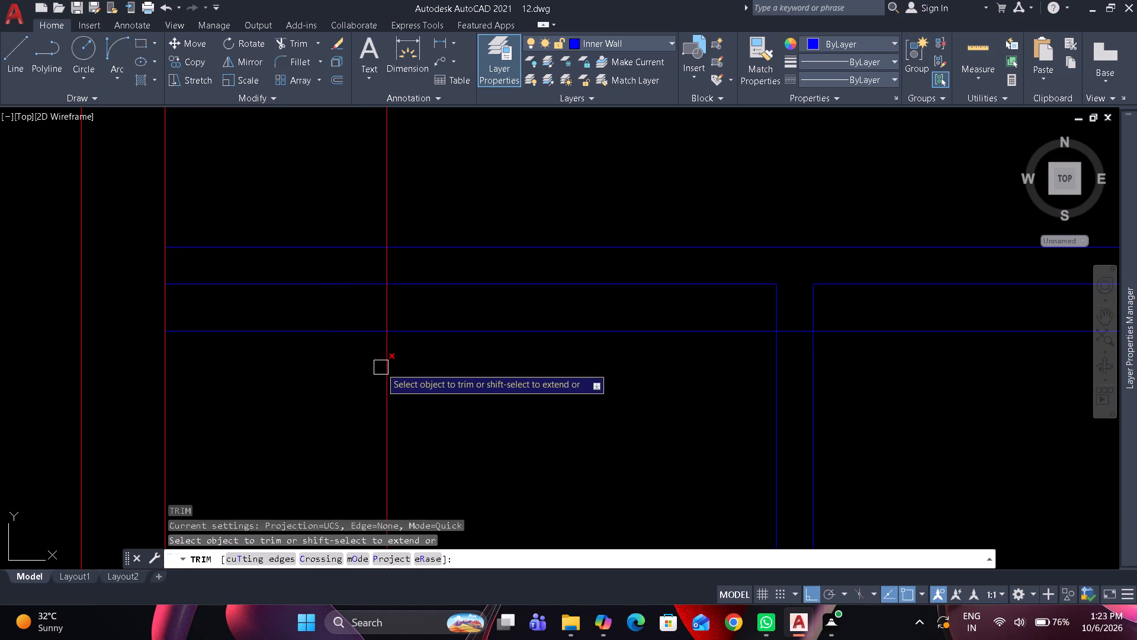
pyautogui.click(383, 367)
pyautogui.click(354, 283)
pyautogui.click(390, 219)
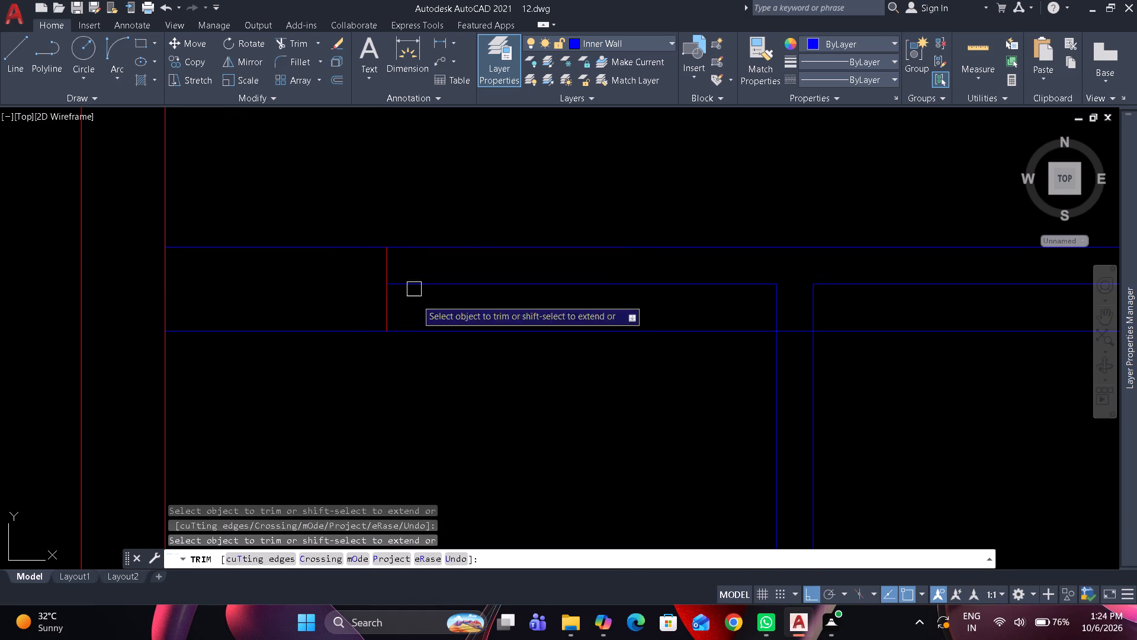
pyautogui.click(422, 332)
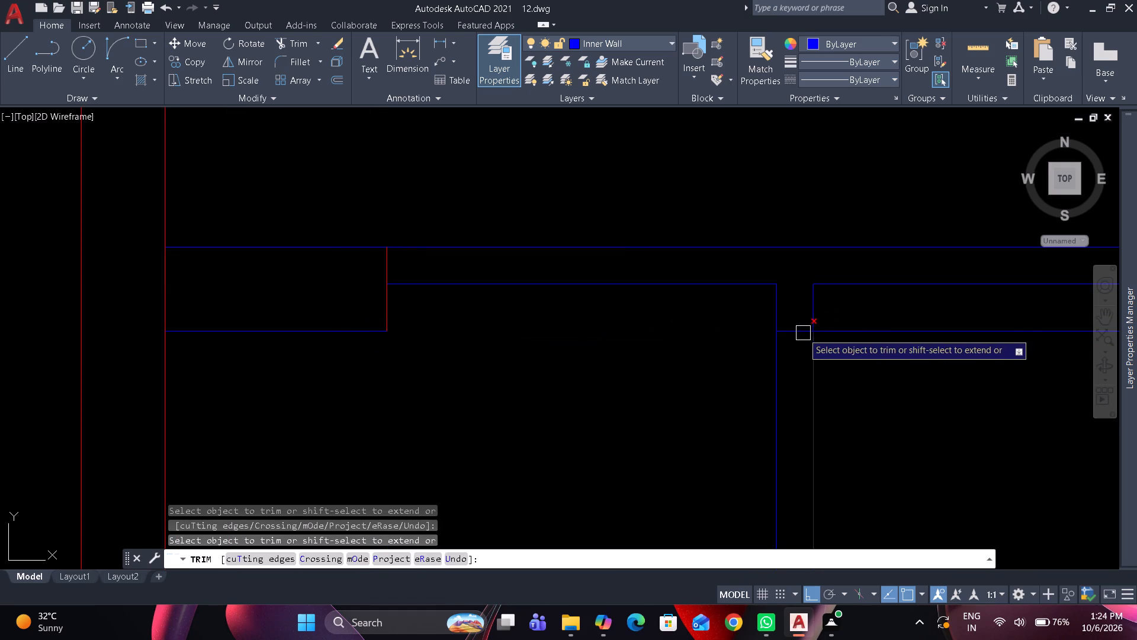
pyautogui.click(802, 333)
pyautogui.click(847, 331)
pyautogui.press('space')
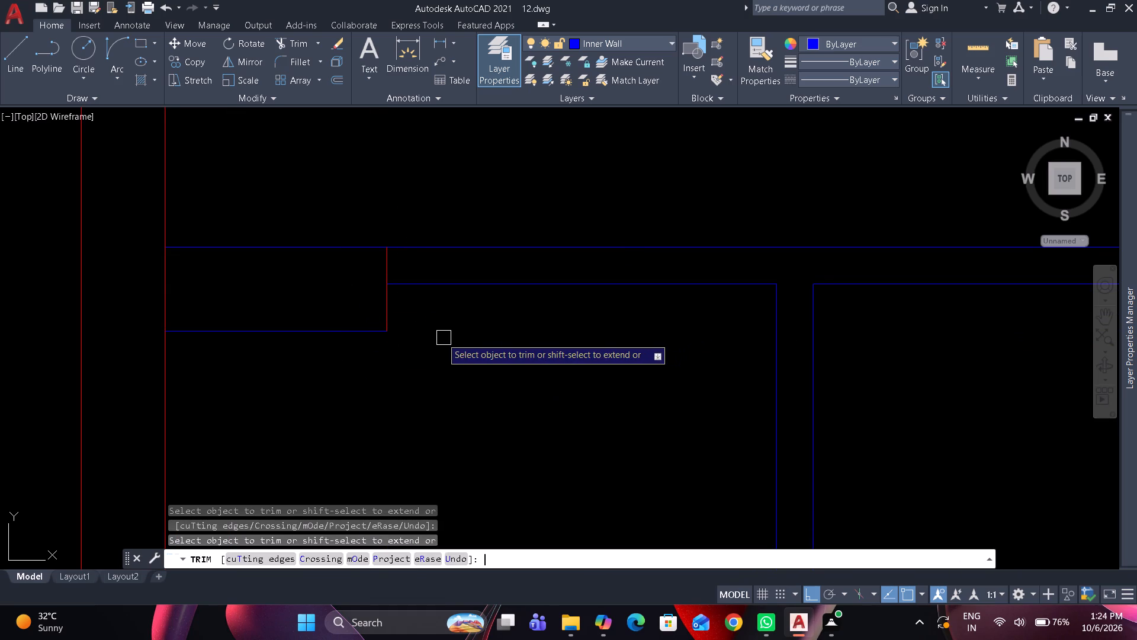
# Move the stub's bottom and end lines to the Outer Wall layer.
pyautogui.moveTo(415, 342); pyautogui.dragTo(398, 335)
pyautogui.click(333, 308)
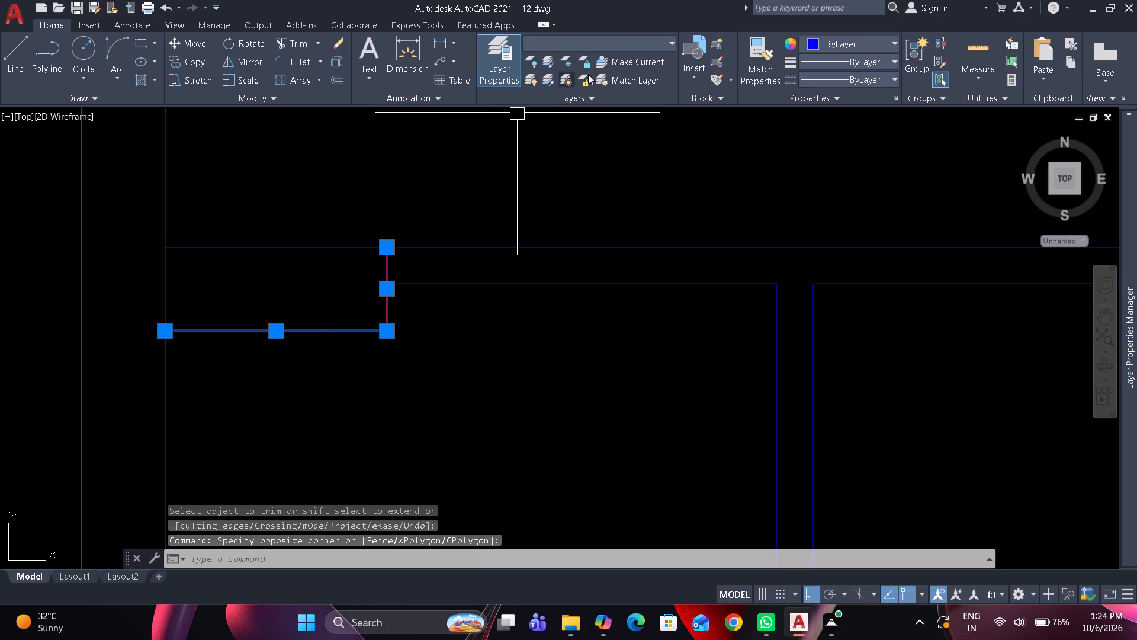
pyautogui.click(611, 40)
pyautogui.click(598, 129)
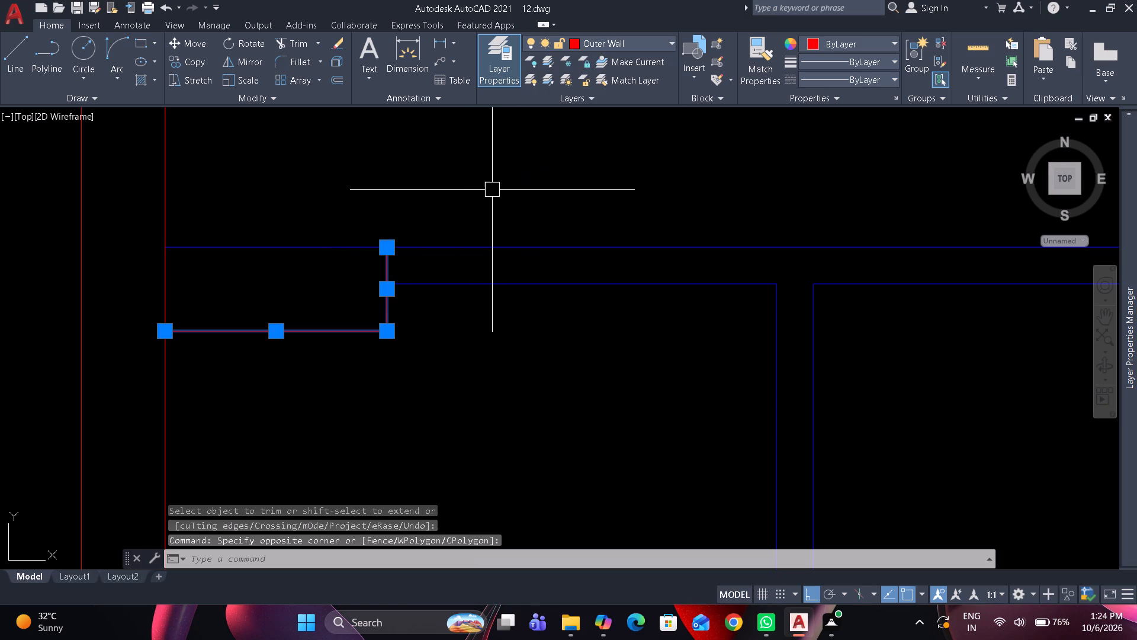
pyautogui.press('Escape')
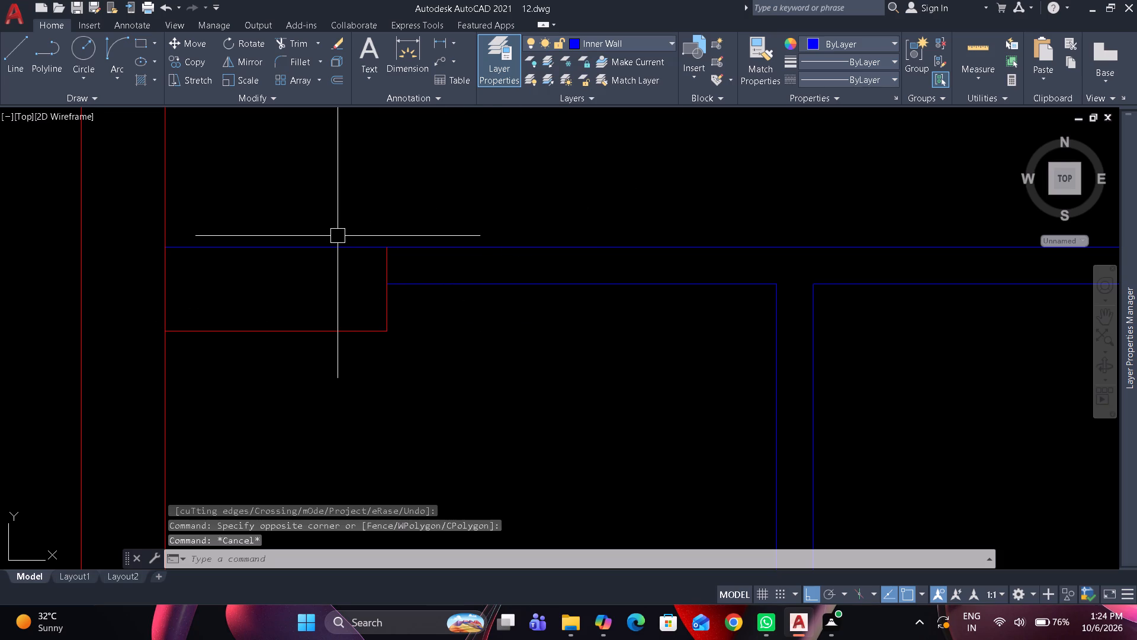
# Draw a 2' by 9" rectangle over the wall stub and assign it to the Outer Wall layer.
pyautogui.write('rec')
pyautogui.press('space')
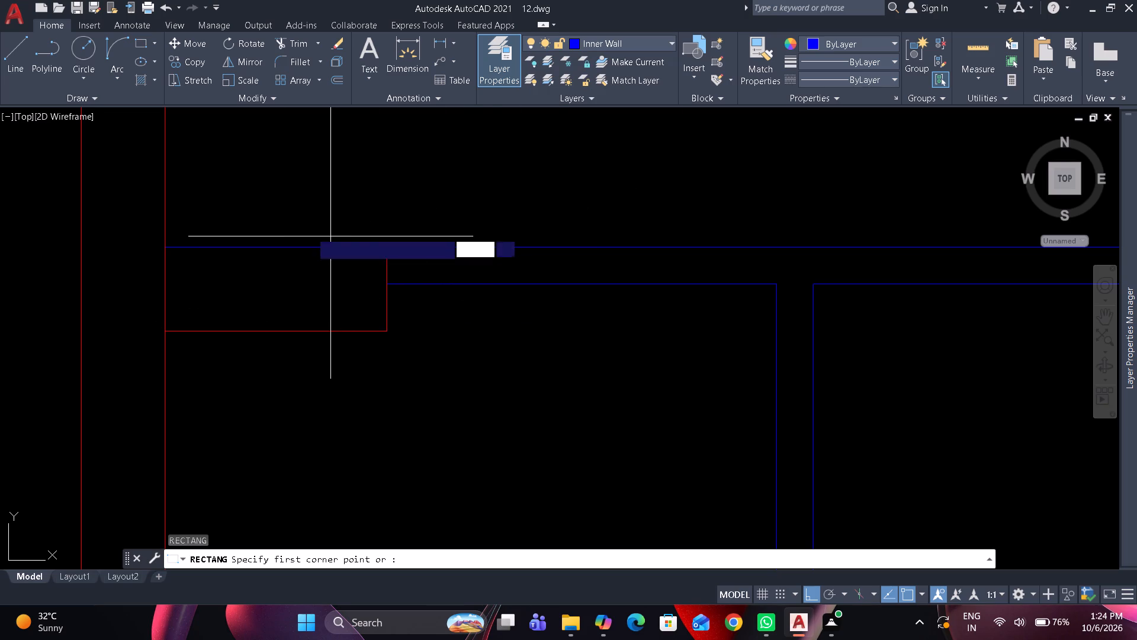
pyautogui.click(163, 253)
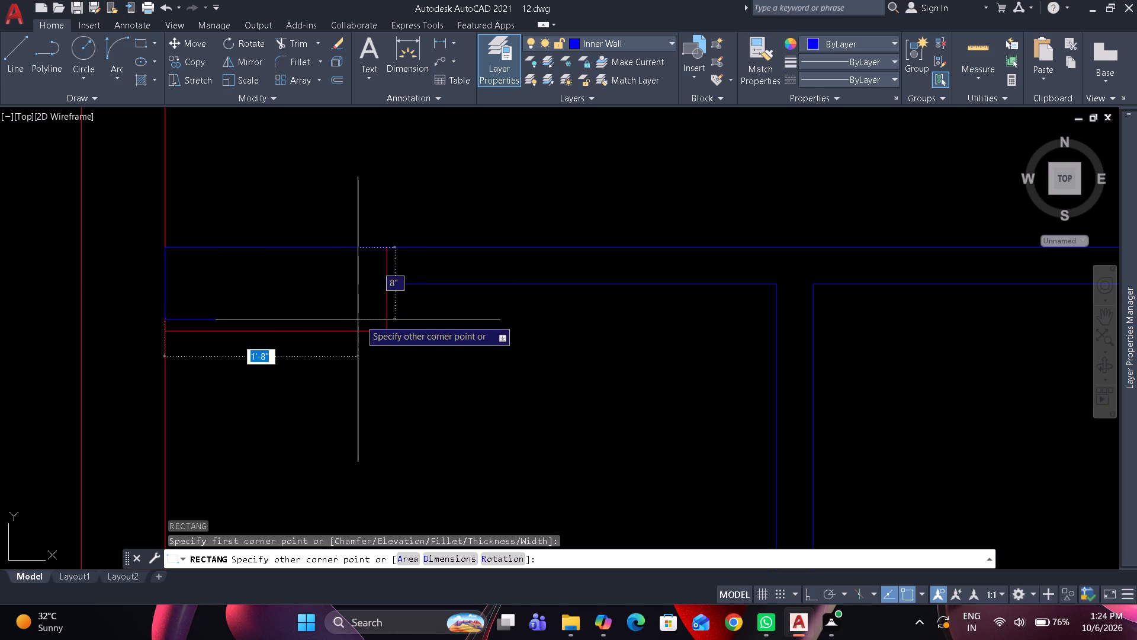
pyautogui.click(388, 326)
pyautogui.click(387, 319)
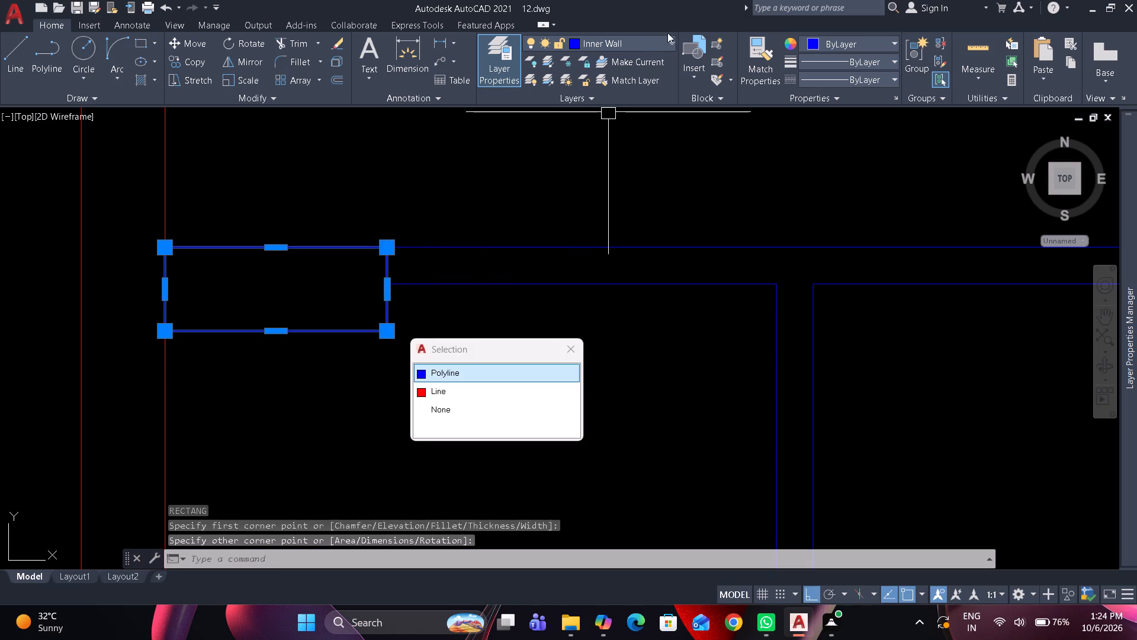
pyautogui.click(650, 40)
pyautogui.click(609, 136)
pyautogui.press('Escape')
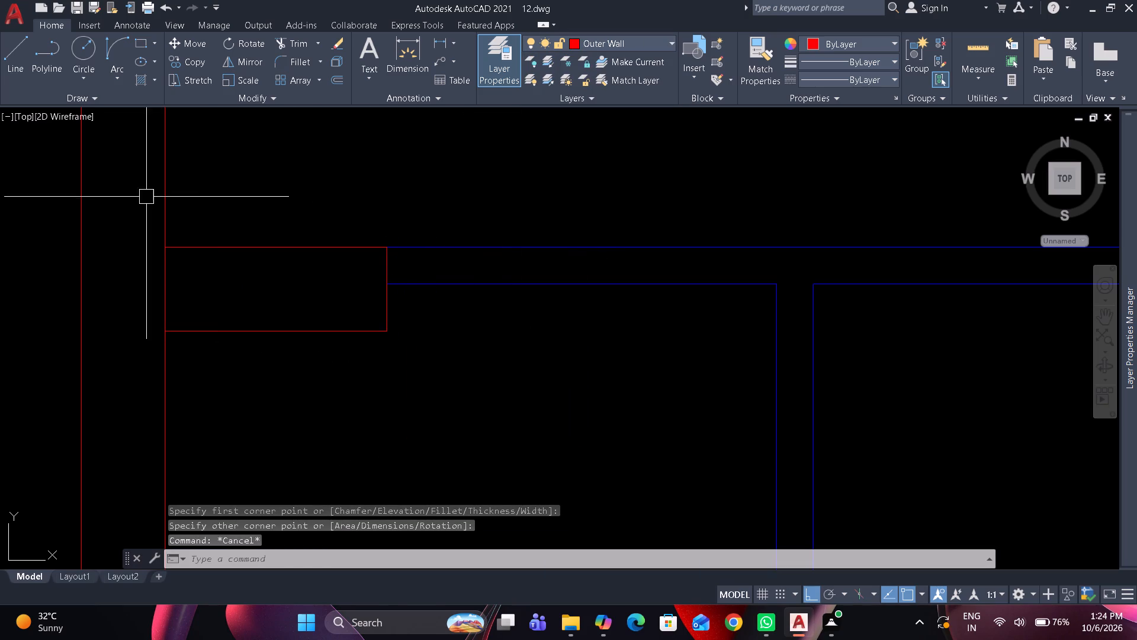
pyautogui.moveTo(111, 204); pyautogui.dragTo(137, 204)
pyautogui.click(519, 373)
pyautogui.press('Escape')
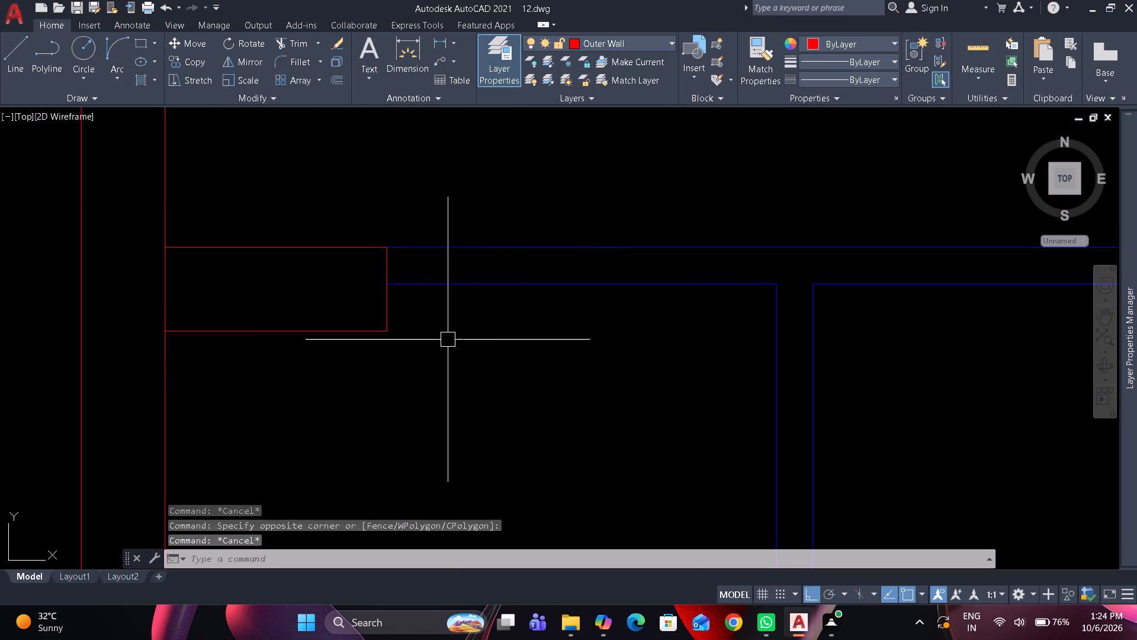
# Erase the two duplicate lines beneath the stub rectangle, hiding the rectangle temporarily and ending the object isolation.
pyautogui.click(387, 308)
pyautogui.rightClick(433, 169)
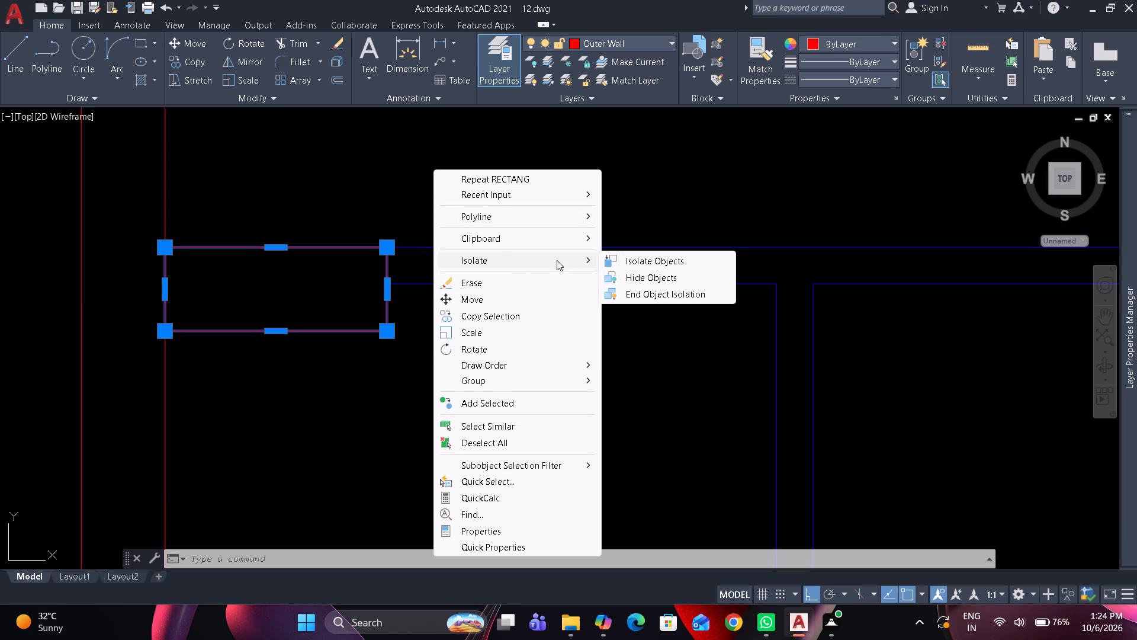
pyautogui.click(651, 278)
pyautogui.moveTo(400, 338); pyautogui.dragTo(399, 339)
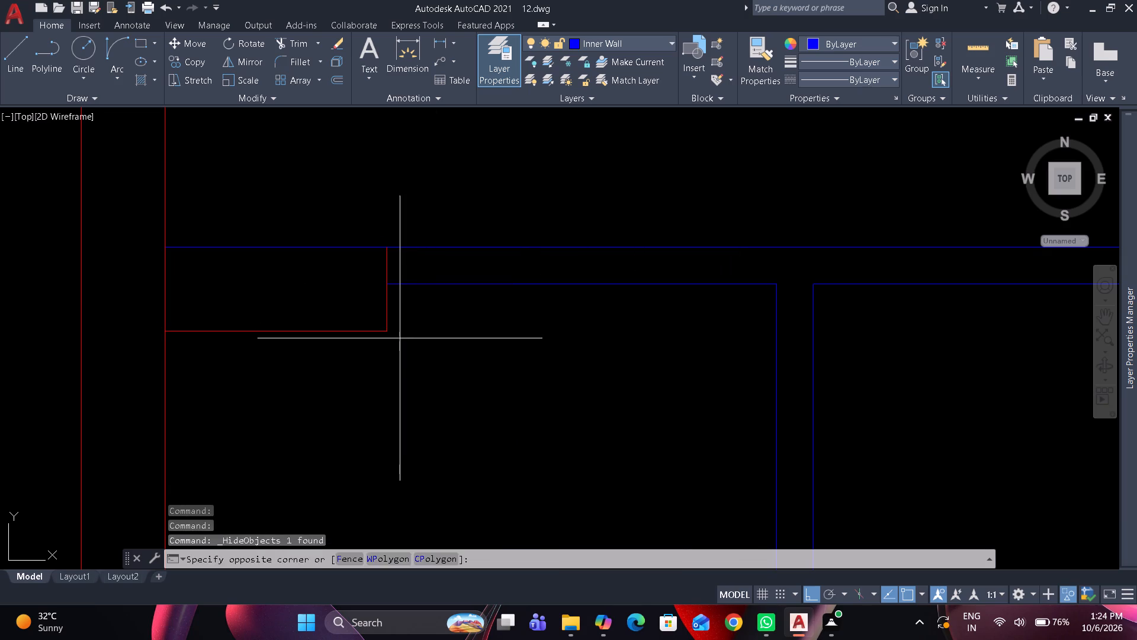
pyautogui.moveTo(399, 339); pyautogui.dragTo(387, 328)
pyautogui.click(361, 315)
pyautogui.write('e')
pyautogui.press('space')
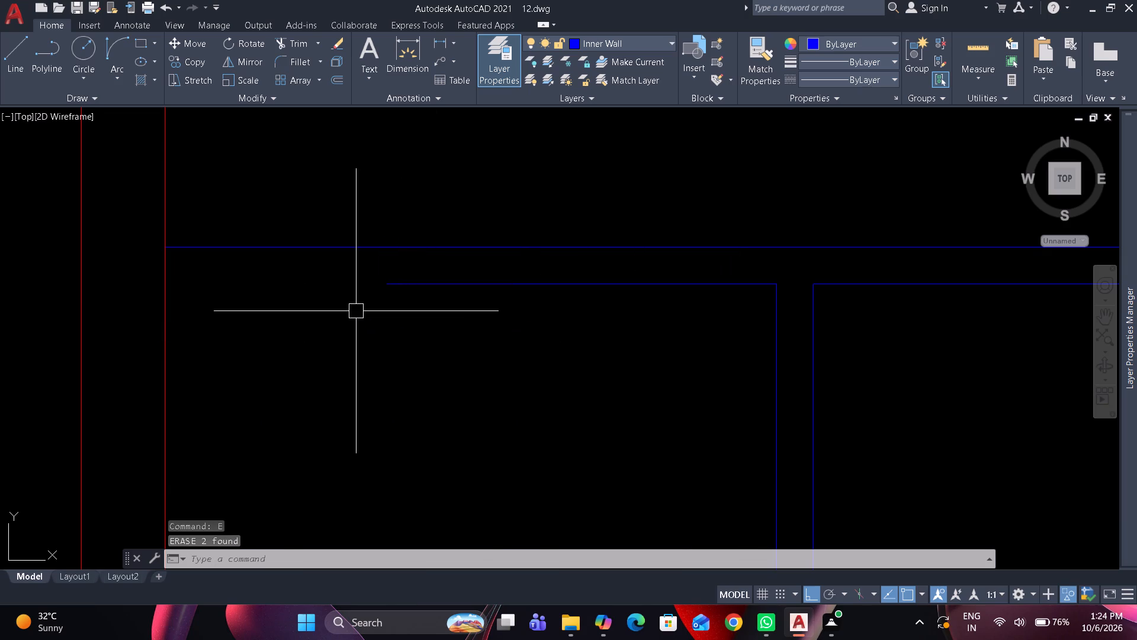
pyautogui.rightClick(356, 311)
pyautogui.click(399, 380)
pyautogui.click(614, 412)
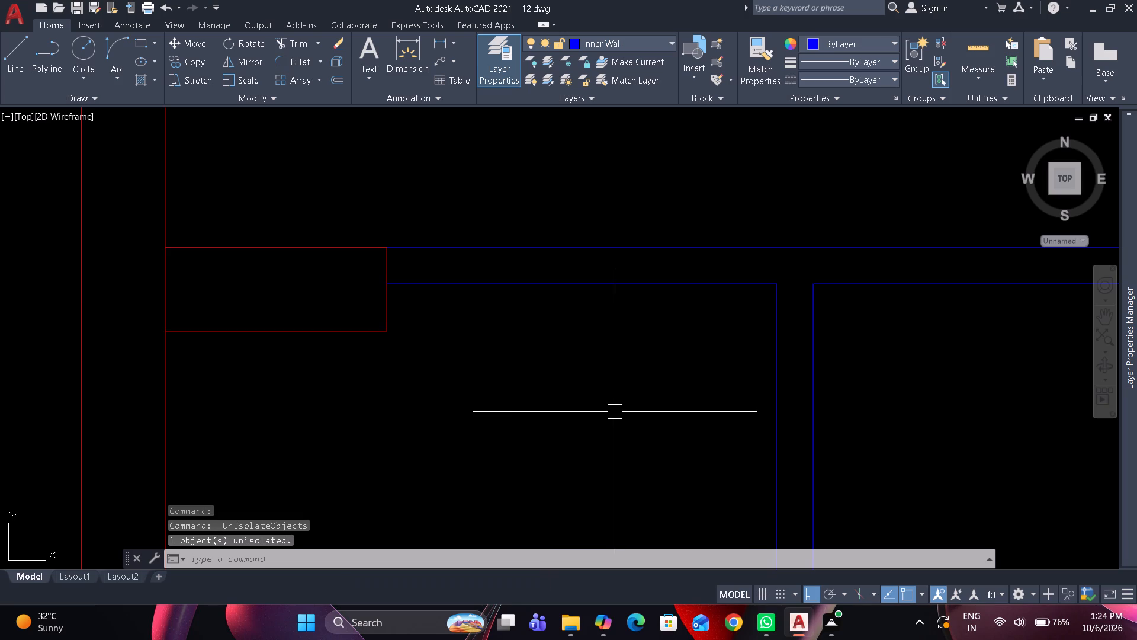
# Trim the left outer wall's inner line and the rectangle's adjoining side where the stub meets the wall.
pyautogui.scroll(-2, 412, 239)
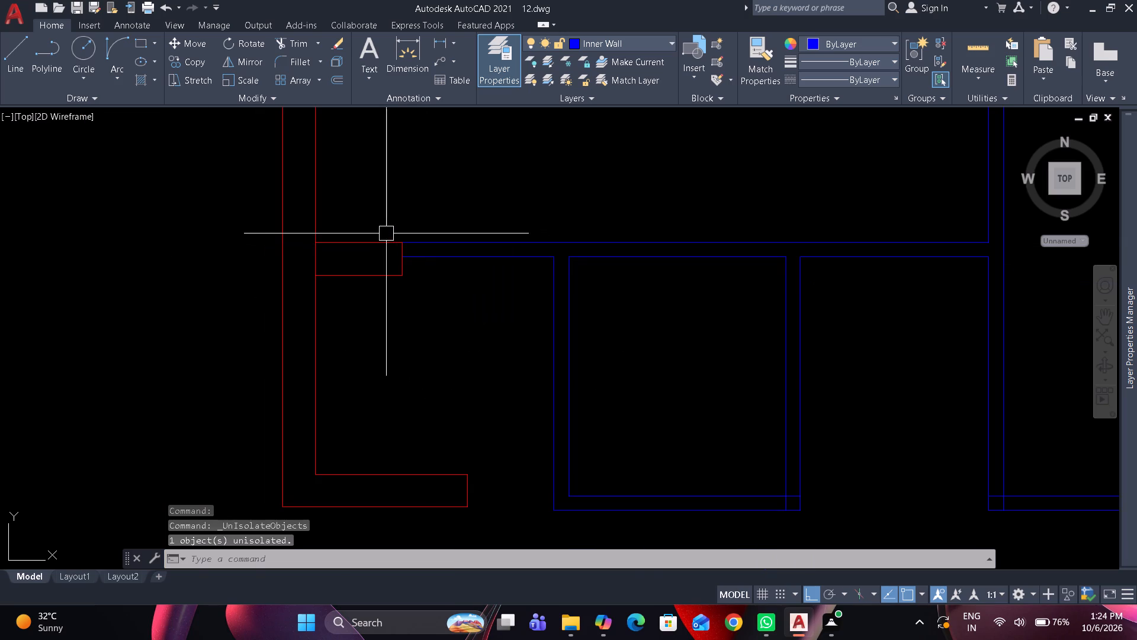
pyautogui.press('t')
pyautogui.press('r')
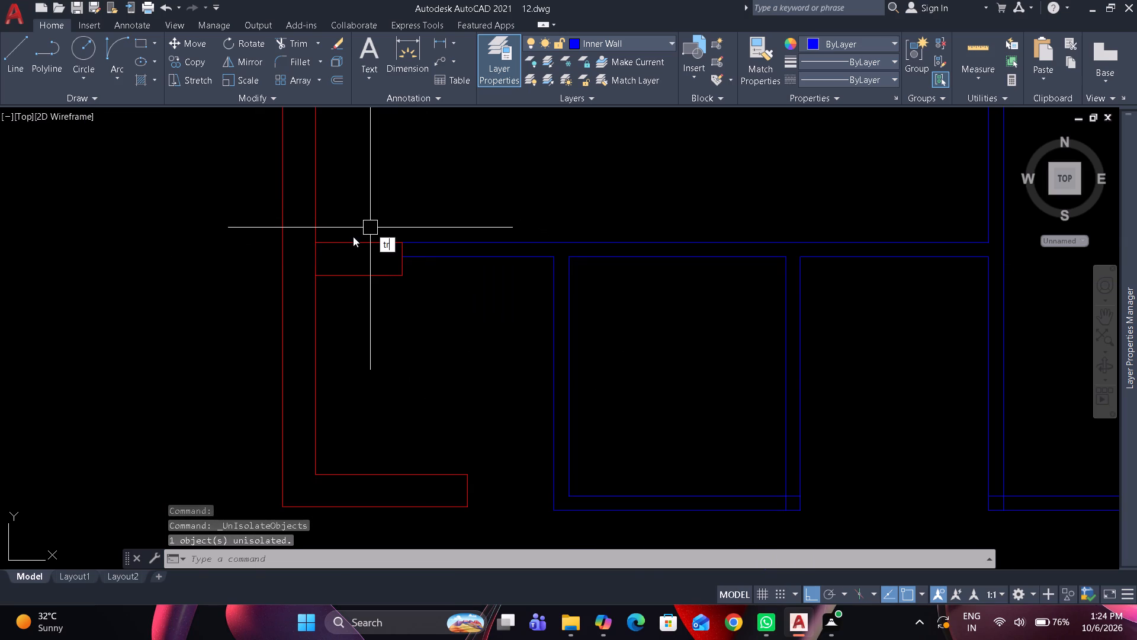
pyautogui.press('space')
pyautogui.click(306, 261)
pyautogui.click(323, 261)
pyautogui.press('space')
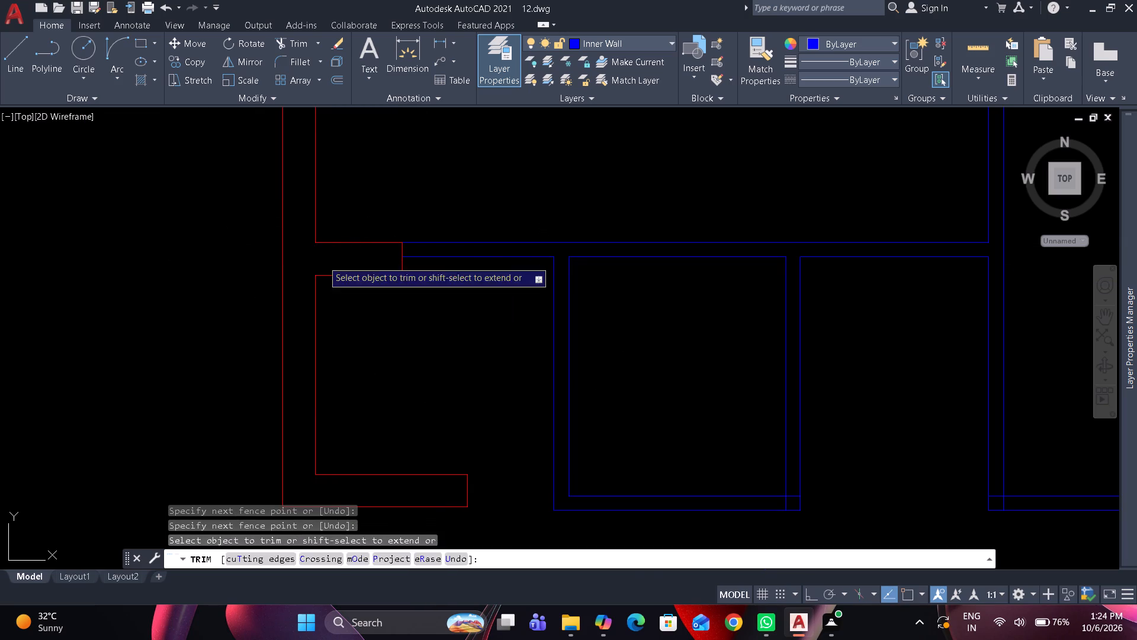
# Fillet the inner lines at the middle small room's lower-right corner into a clean zero-radius corner.
pyautogui.scroll(-1, 326, 258)
pyautogui.scroll(-3, 370, 342)
pyautogui.moveTo(394, 383); pyautogui.dragTo(378, 401, button='middle')
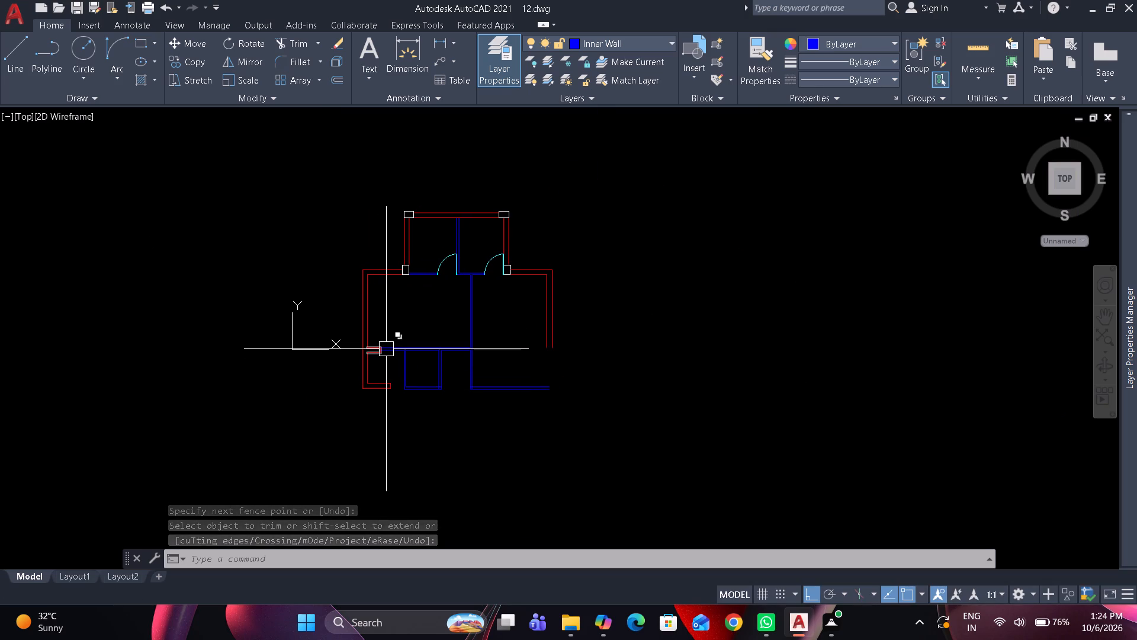
pyautogui.scroll(1, 389, 335)
pyautogui.moveTo(389, 335); pyautogui.dragTo(374, 332, button='middle')
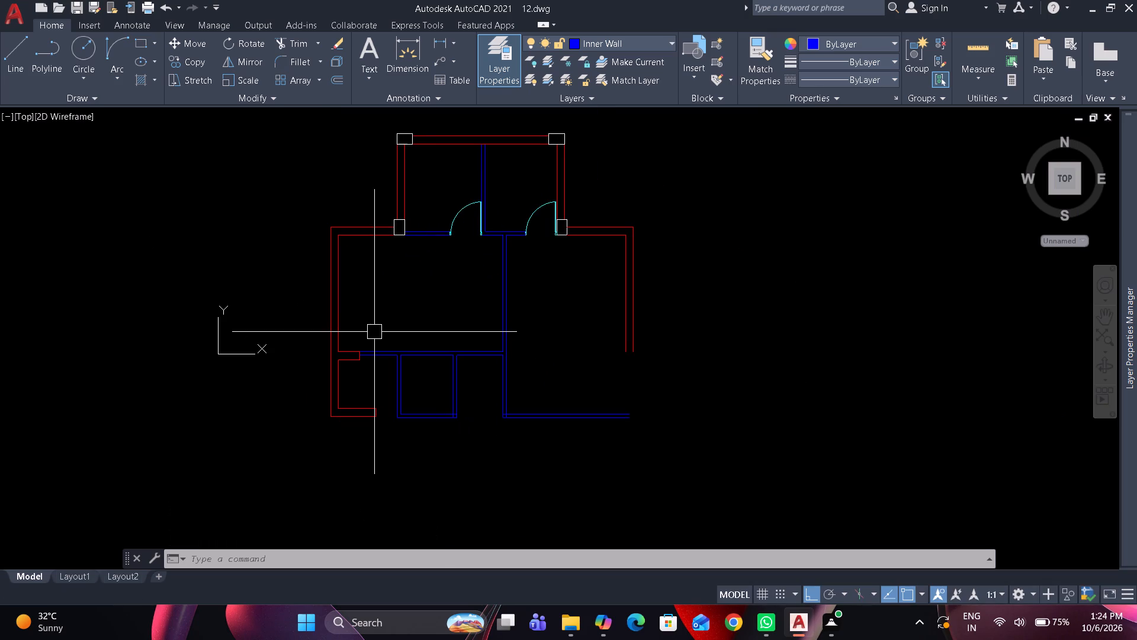
pyautogui.moveTo(466, 348); pyautogui.dragTo(390, 235, button='middle')
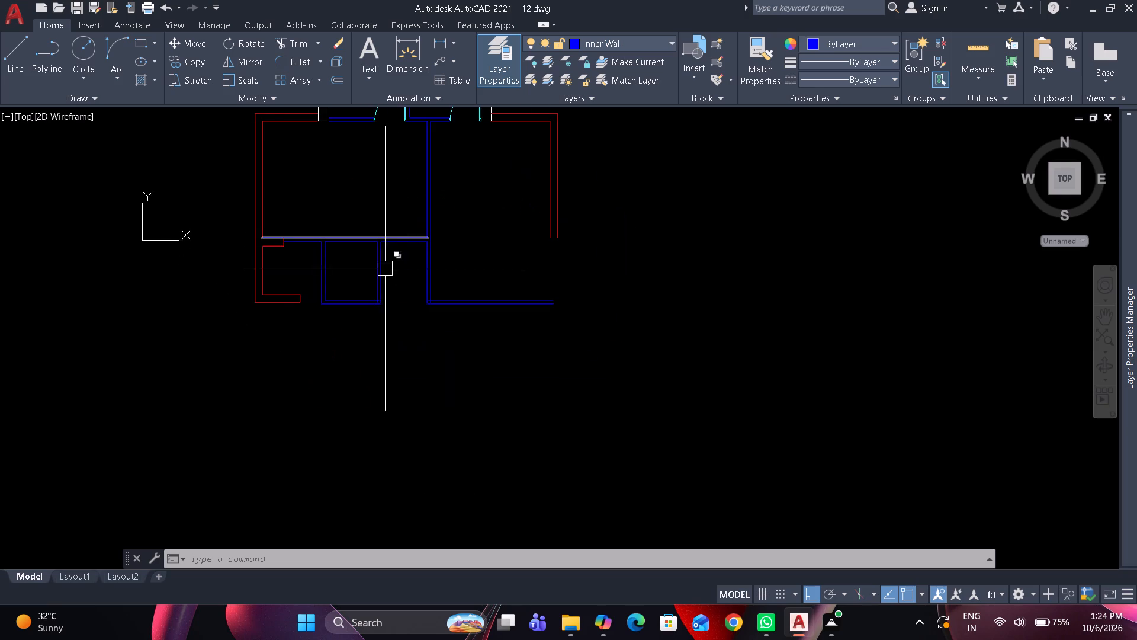
pyautogui.scroll(1, 370, 322)
pyautogui.scroll(1, 396, 268)
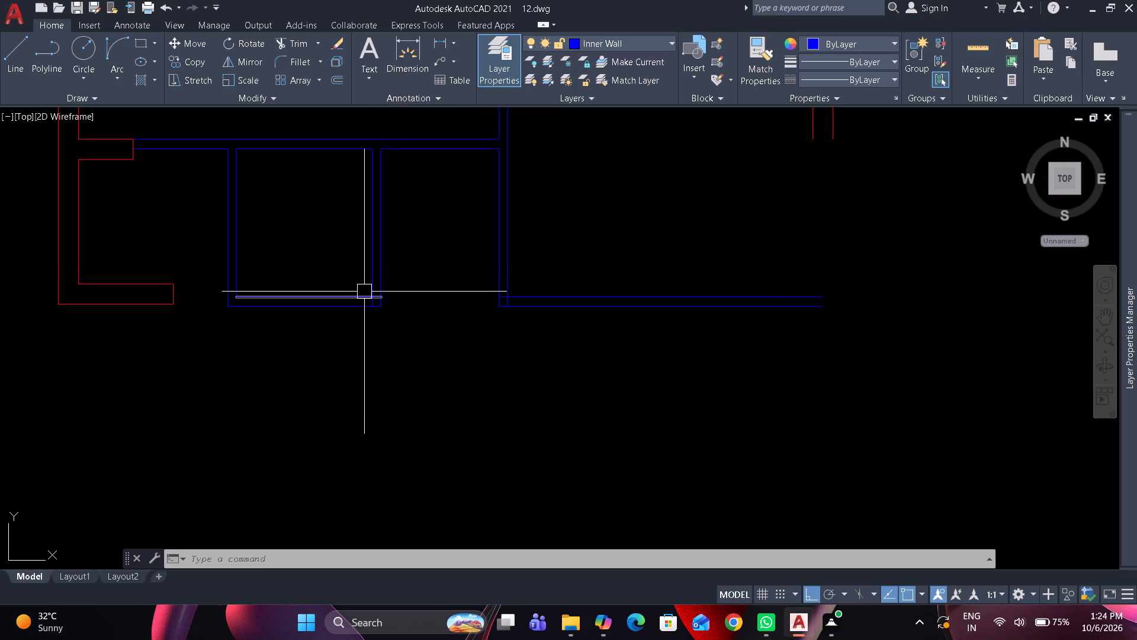
pyautogui.press('f')
pyautogui.press('space')
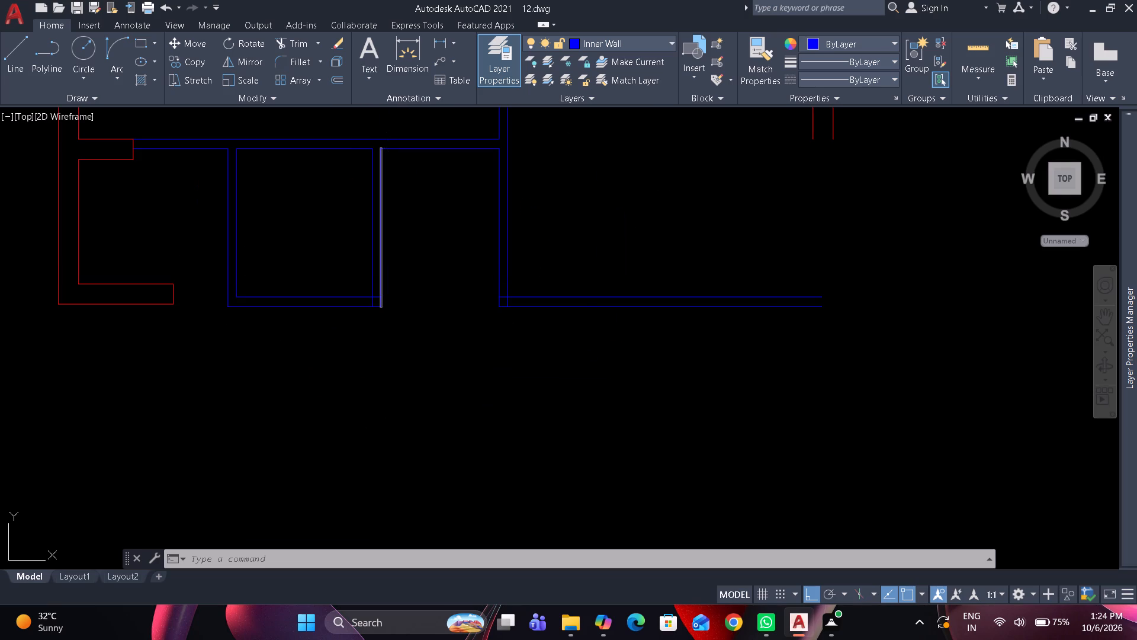
pyautogui.scroll(1, 351, 280)
pyautogui.click(348, 305)
pyautogui.click(379, 274)
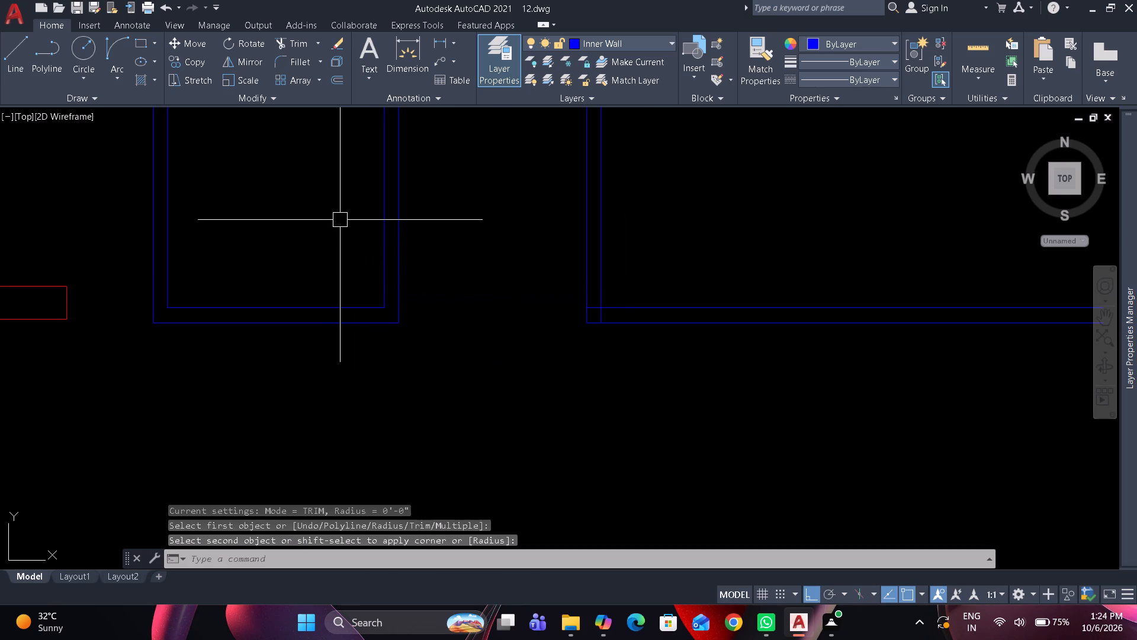
# Offset the middle small room's inner bottom line 2'6" upward.
pyautogui.scroll(1, 339, 222)
pyautogui.write('o')
pyautogui.press('space')
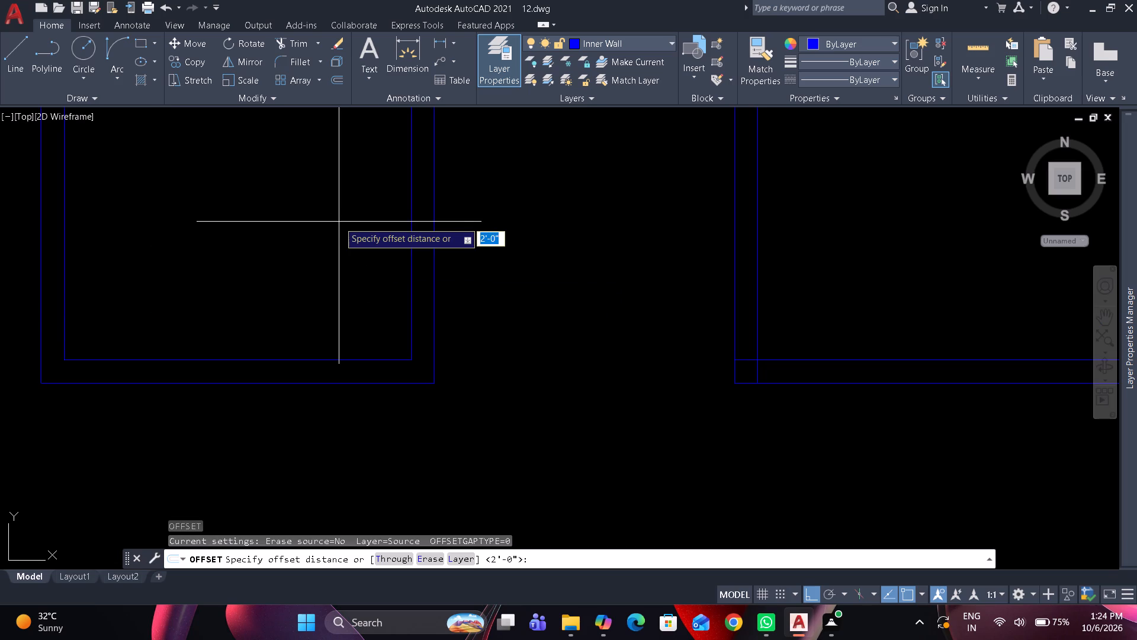
pyautogui.write('2\'6"')
pyautogui.press('space')
pyautogui.moveTo(370, 361); pyautogui.dragTo(370, 329)
pyautogui.click(375, 293)
pyautogui.scroll(-2, 375, 290)
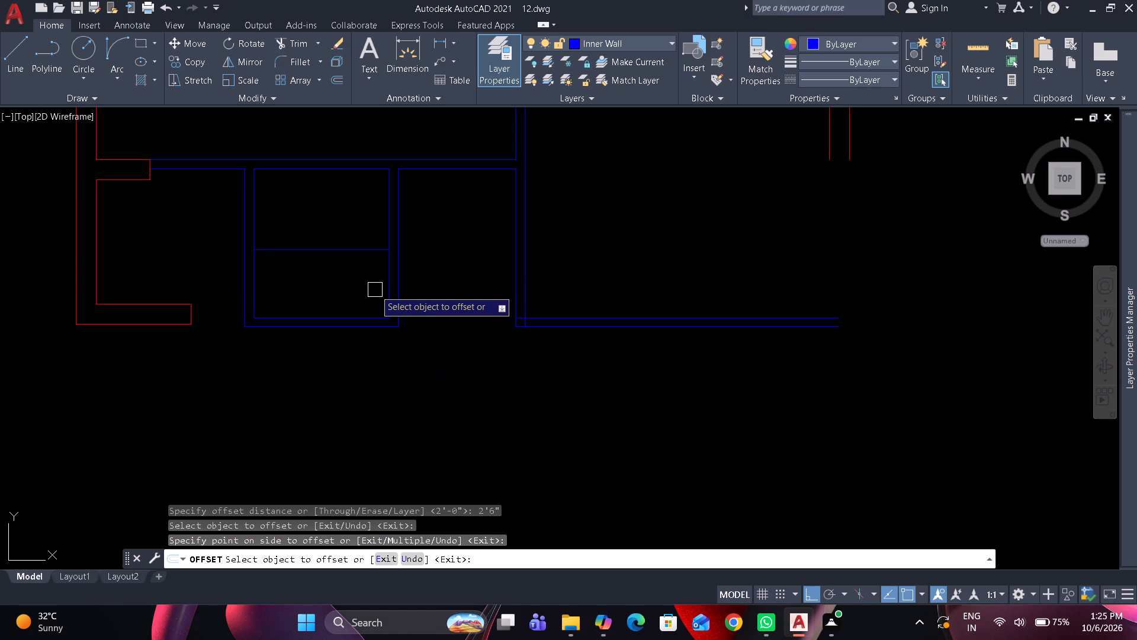
pyautogui.scroll(1, 372, 280)
pyautogui.press('space')
# Extend the 2'6" offset line across the second small-room partition to its outer line.
pyautogui.write('ex')
pyautogui.press('space')
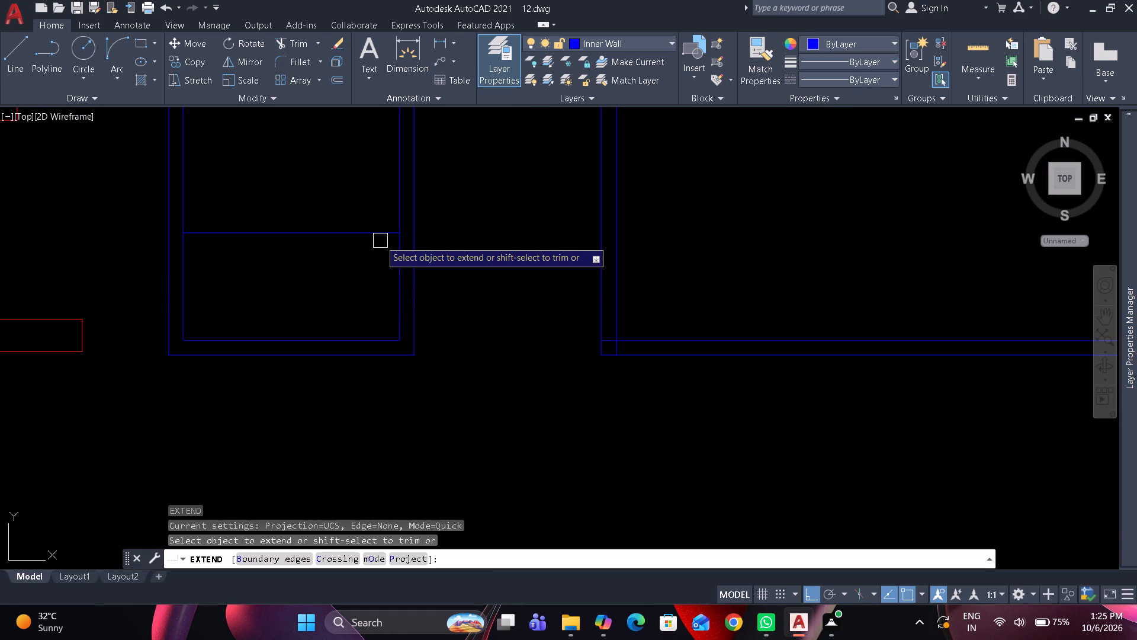
pyautogui.click(382, 235)
pyautogui.press('space')
# Trim the 2'6" offset line inside the middle small room, keeping only the piece across the second partition.
pyautogui.write('tr')
pyautogui.press('space')
pyautogui.click(380, 243)
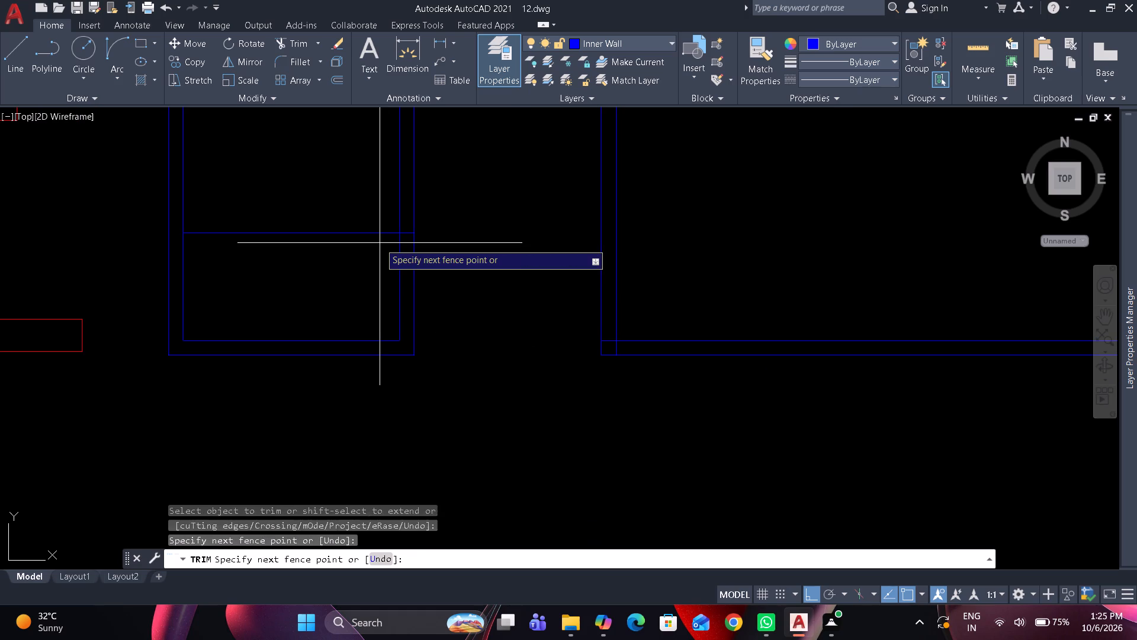
pyautogui.click(380, 223)
pyautogui.press('space')
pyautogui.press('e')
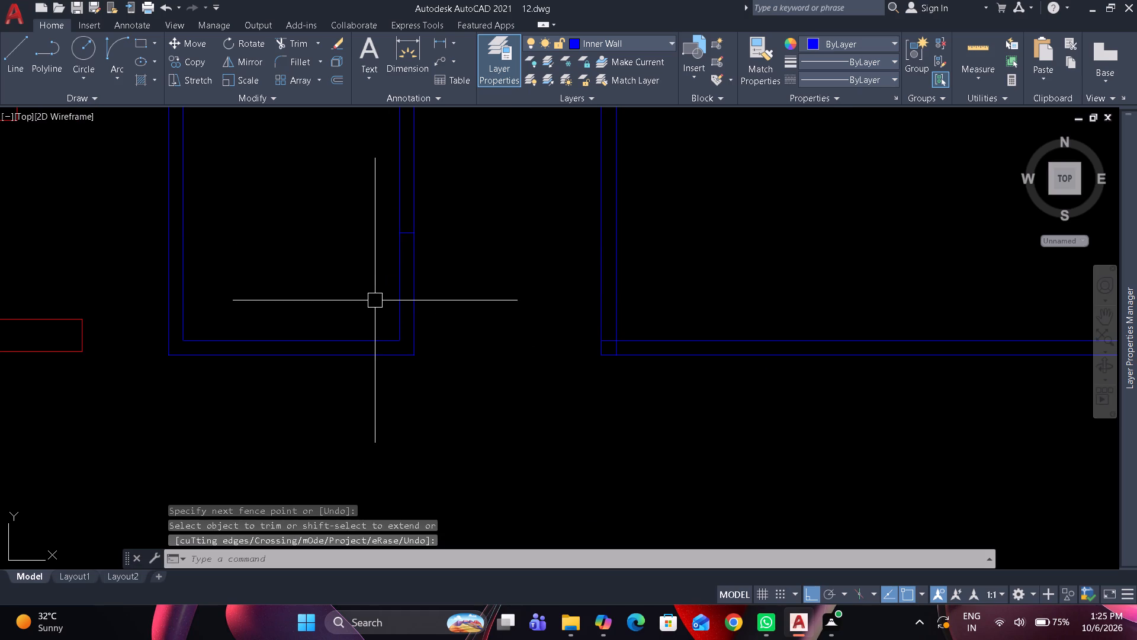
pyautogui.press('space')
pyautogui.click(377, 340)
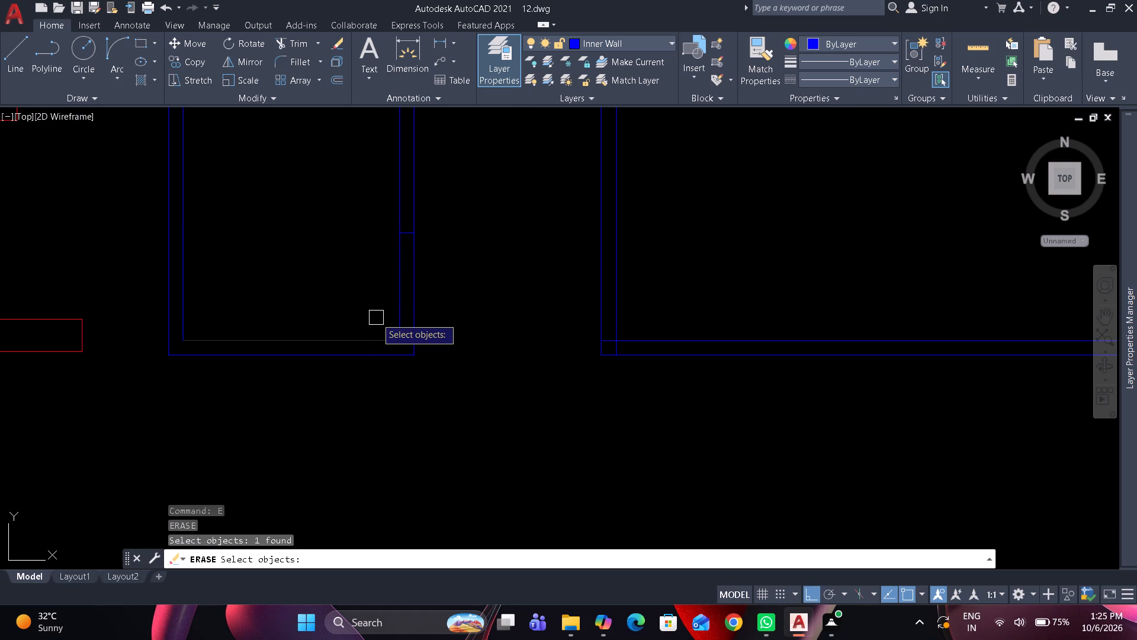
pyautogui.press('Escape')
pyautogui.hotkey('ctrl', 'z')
# Extend the middle small room's inner bottom line across the second partition to its outer line.
pyautogui.write('ex')
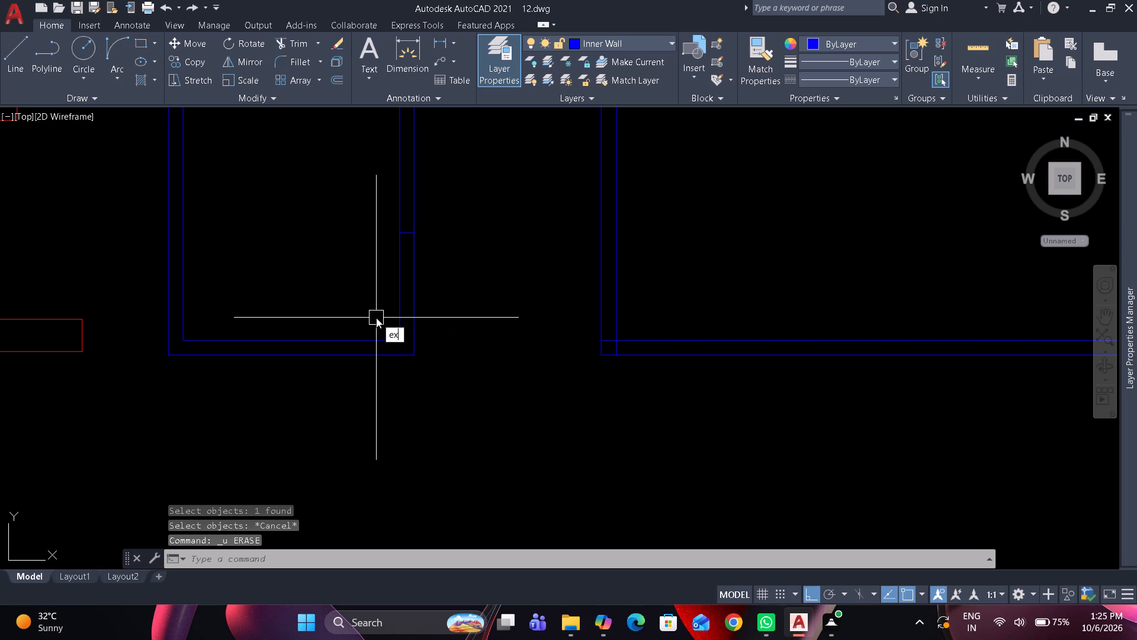
pyautogui.press('space')
pyautogui.moveTo(380, 339); pyautogui.dragTo(375, 332)
pyautogui.press('space')
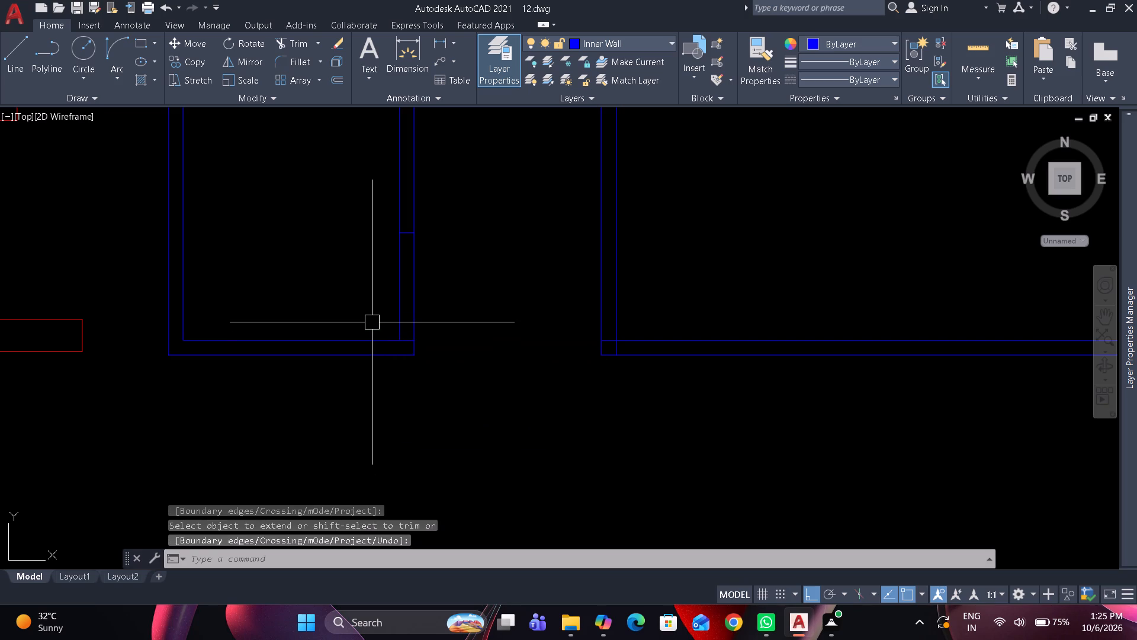
# Trim both lines of the second partition between the 2'6" line and the bottom wall to form an opening.
pyautogui.write('tr')
pyautogui.press('space')
pyautogui.moveTo(368, 315); pyautogui.dragTo(389, 312)
pyautogui.moveTo(447, 299); pyautogui.dragTo(388, 296)
pyautogui.click(313, 290)
pyautogui.press('space')
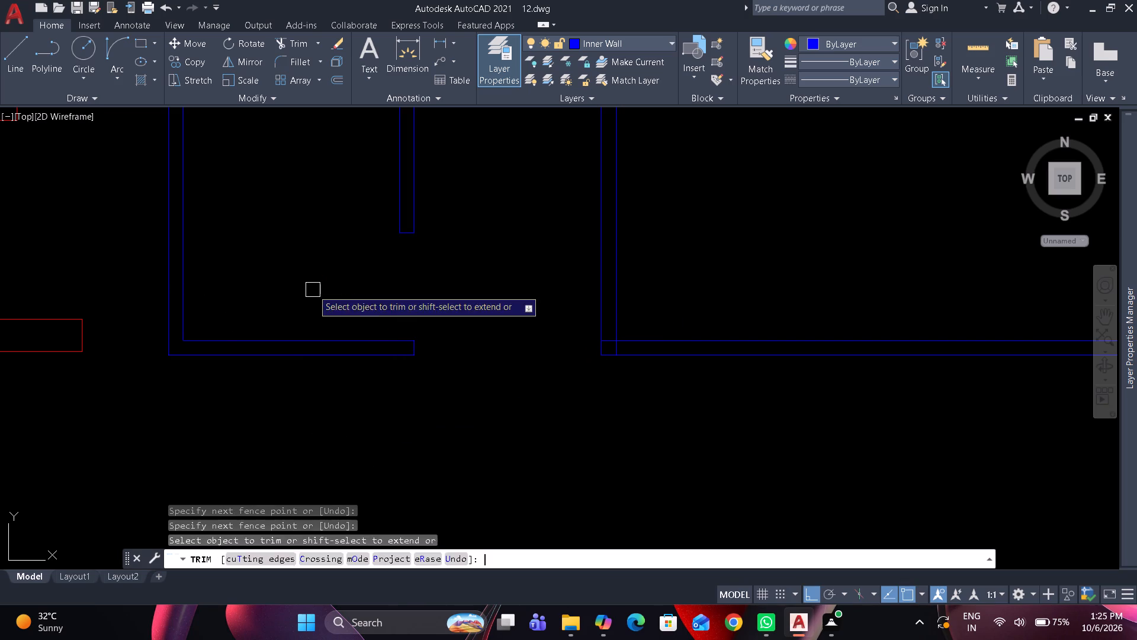
# Join the upper and lower pieces of the central vertical wall's left line where the small rooms' top wall meets it.
pyautogui.scroll(-2, 325, 286)
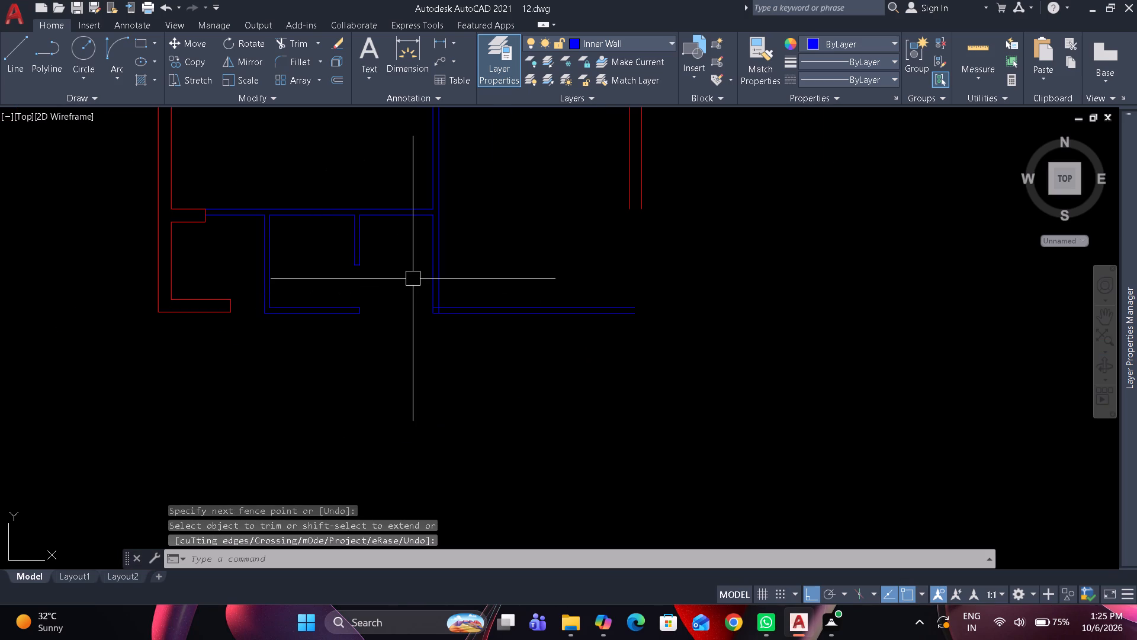
pyautogui.scroll(1, 406, 274)
pyautogui.scroll(-1, 406, 274)
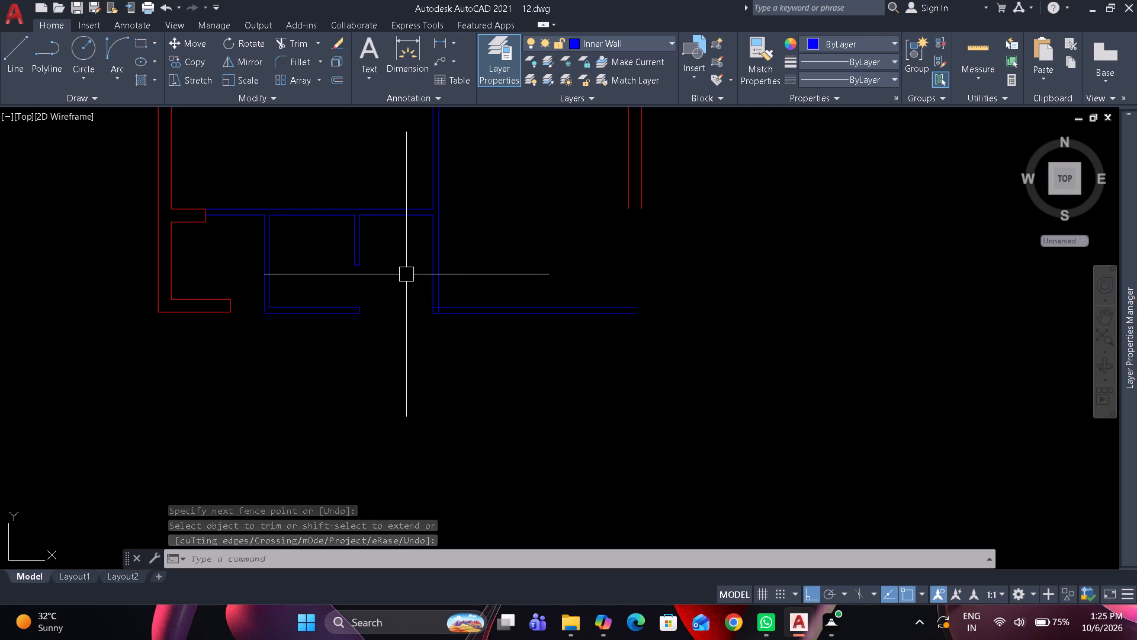
pyautogui.moveTo(404, 279); pyautogui.dragTo(380, 370, button='middle')
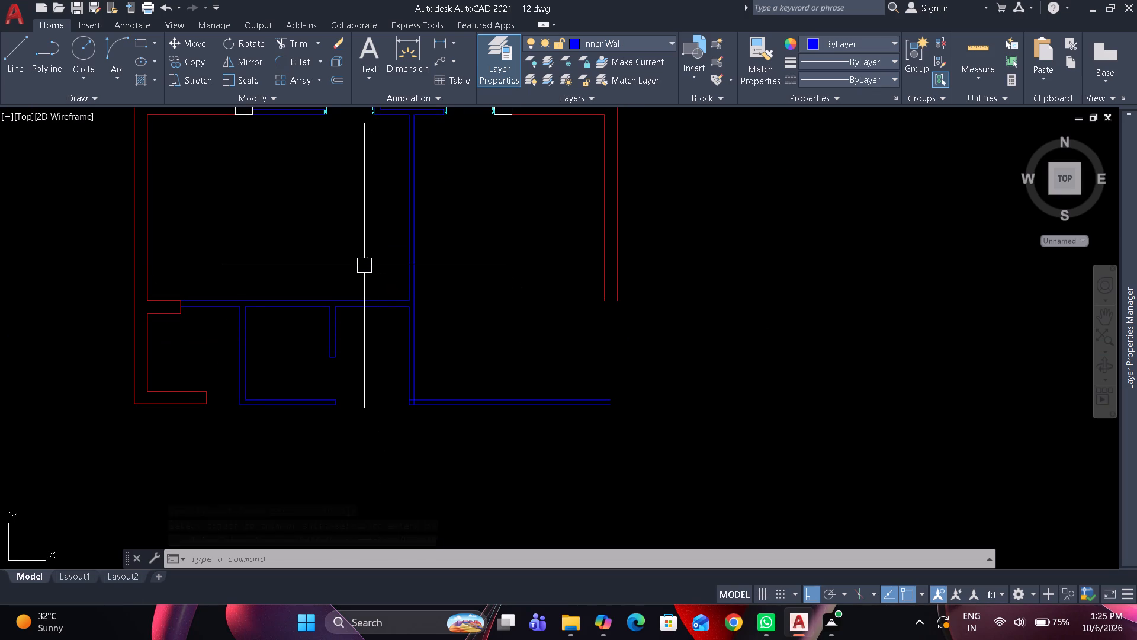
pyautogui.scroll(1, 364, 265)
pyautogui.moveTo(360, 290); pyautogui.dragTo(371, 410, button='middle')
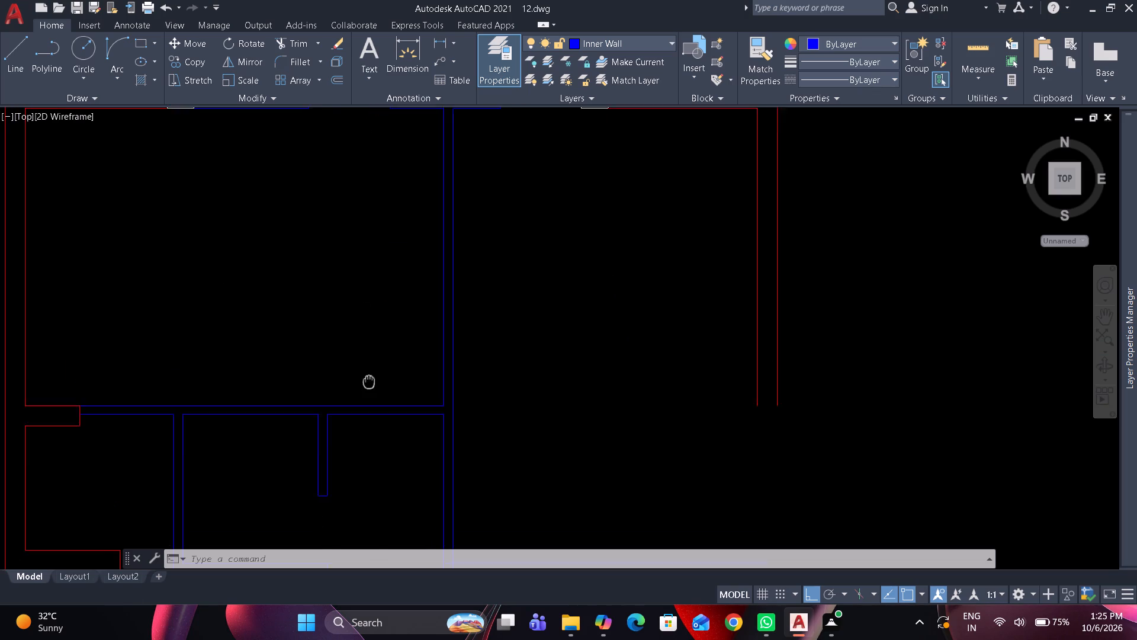
pyautogui.moveTo(371, 410); pyautogui.dragTo(372, 430, button='middle')
pyautogui.doubleClick(381, 459)
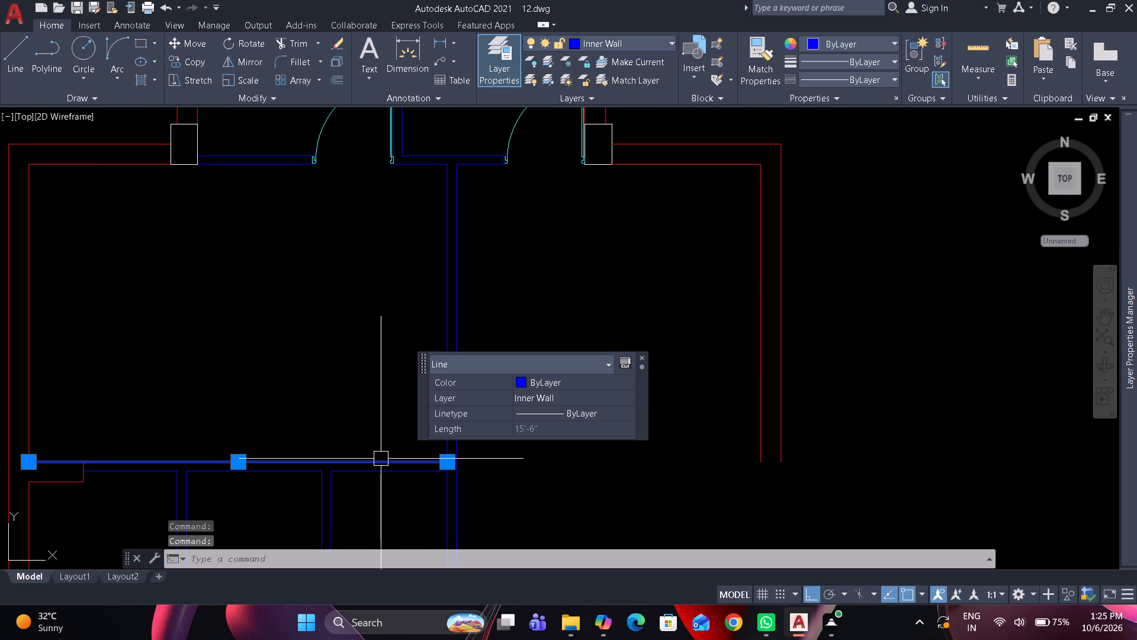
pyautogui.press('Escape')
pyautogui.moveTo(370, 421); pyautogui.dragTo(294, 377, button='middle')
pyautogui.scroll(1, 322, 386)
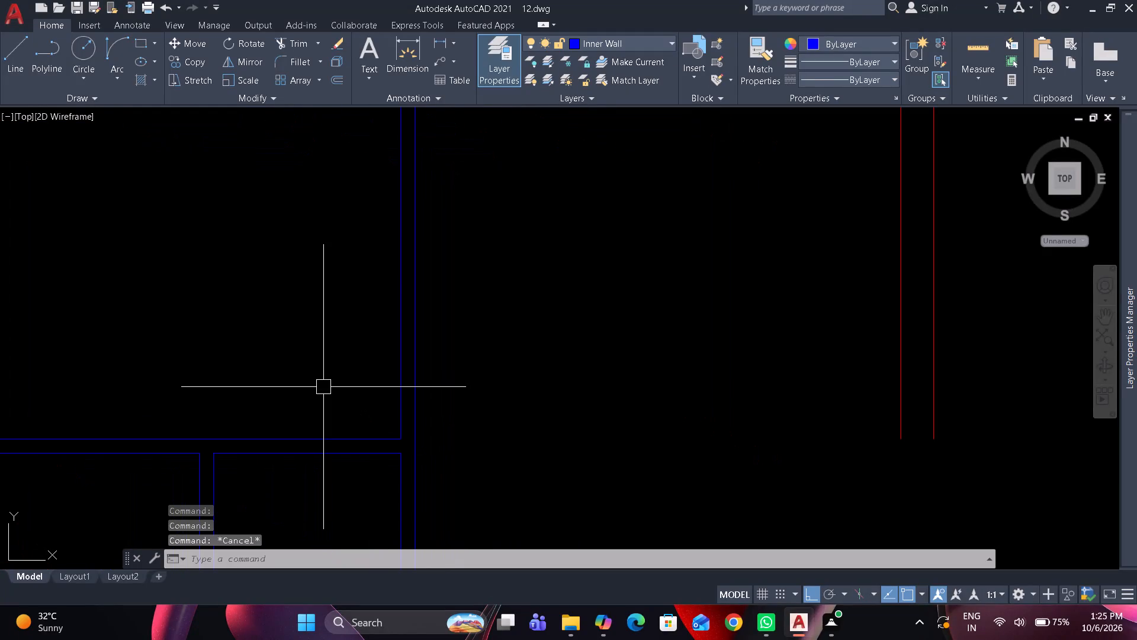
pyautogui.press('e')
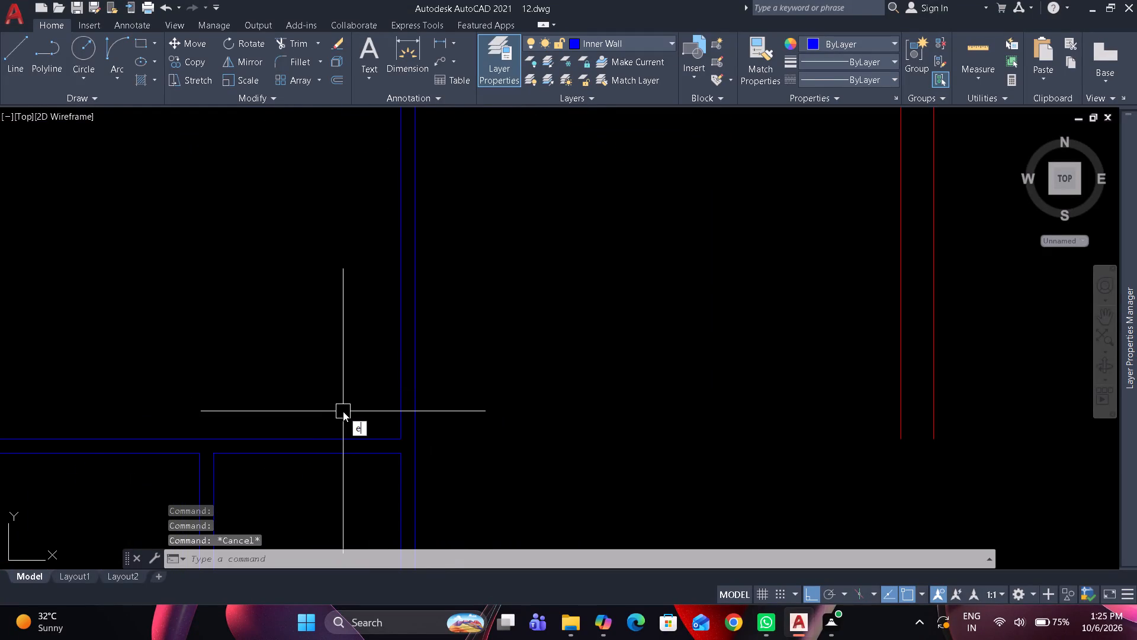
pyautogui.press('Escape')
pyautogui.moveTo(394, 481); pyautogui.dragTo(393, 461)
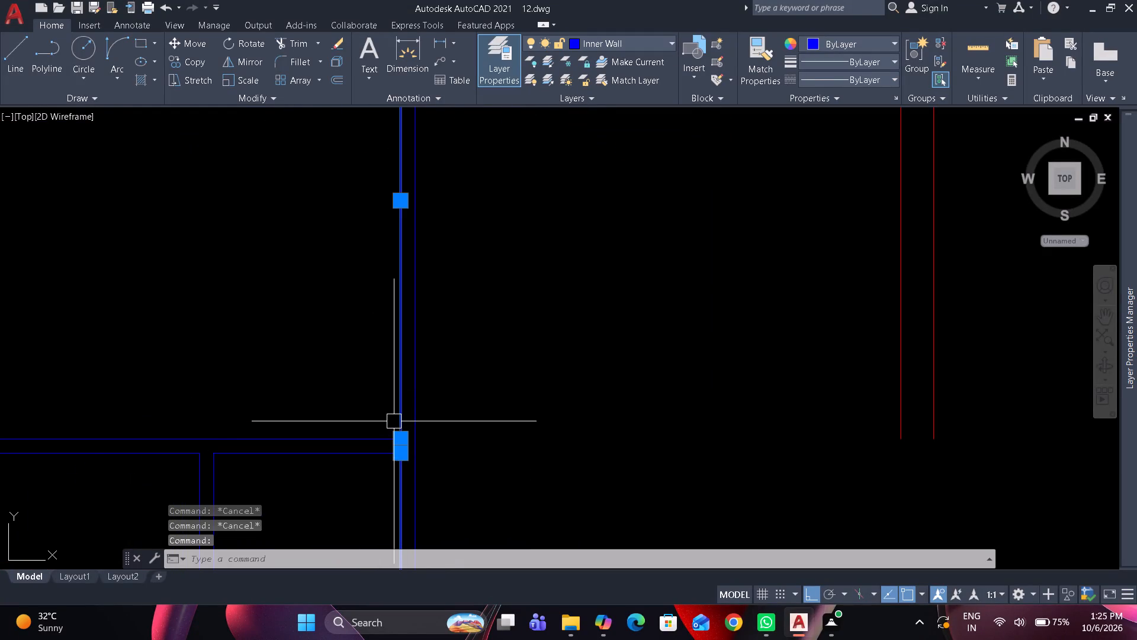
pyautogui.click(394, 421)
pyautogui.write('j')
pyautogui.press('space')
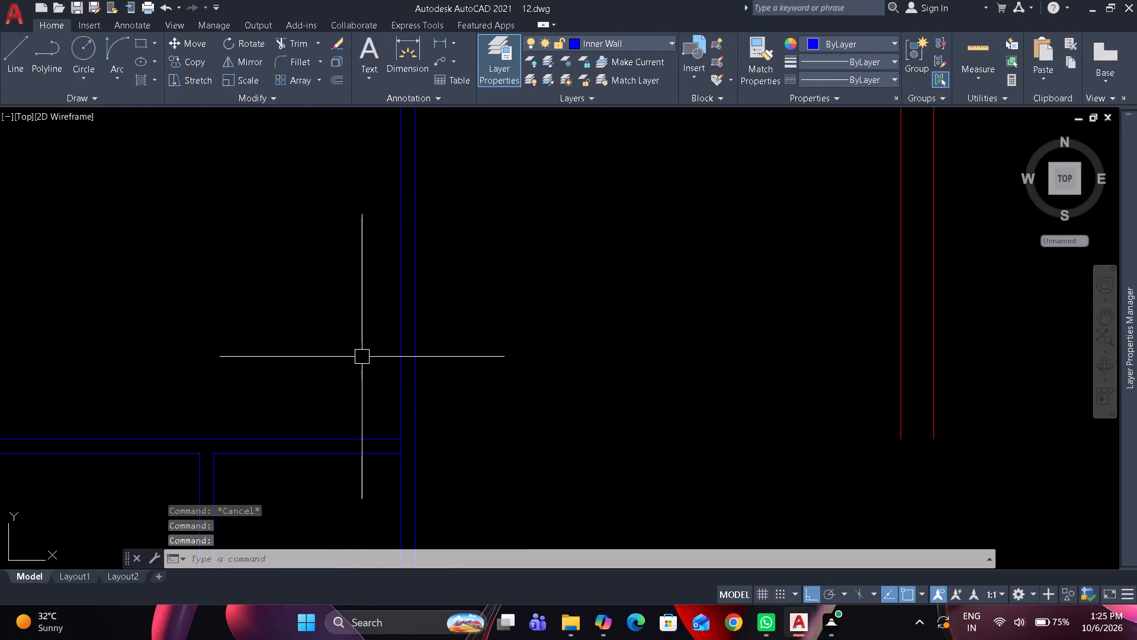
# Offset the central vertical wall's left line 3' to the left.
pyautogui.write("o 3'")
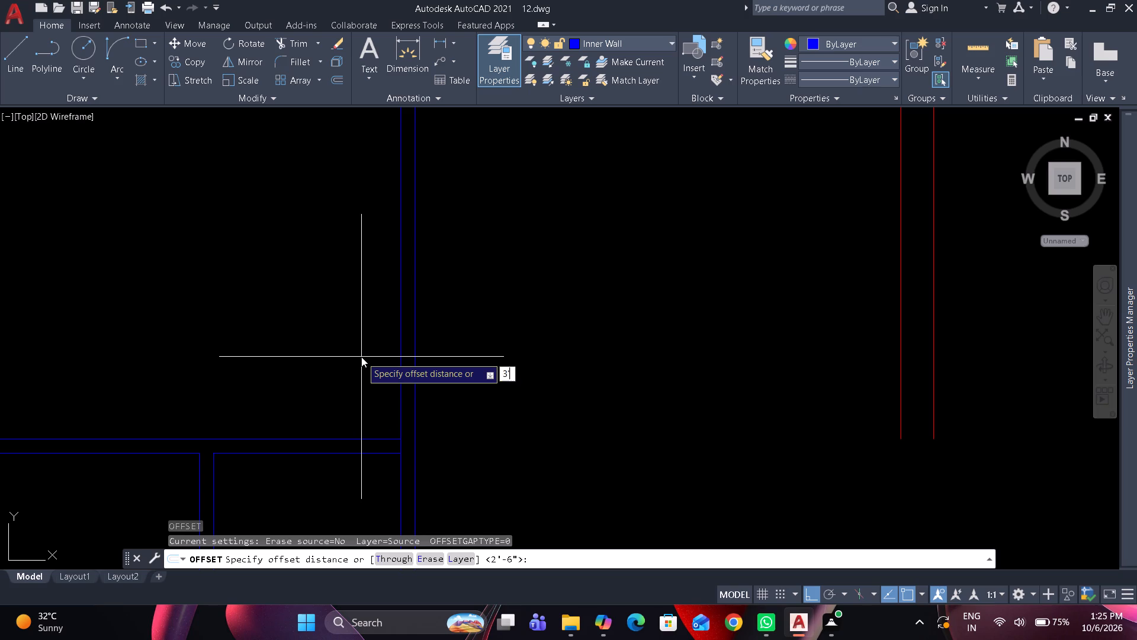
pyautogui.press('space')
pyautogui.moveTo(396, 357); pyautogui.dragTo(390, 357)
pyautogui.click(362, 357)
pyautogui.press('space')
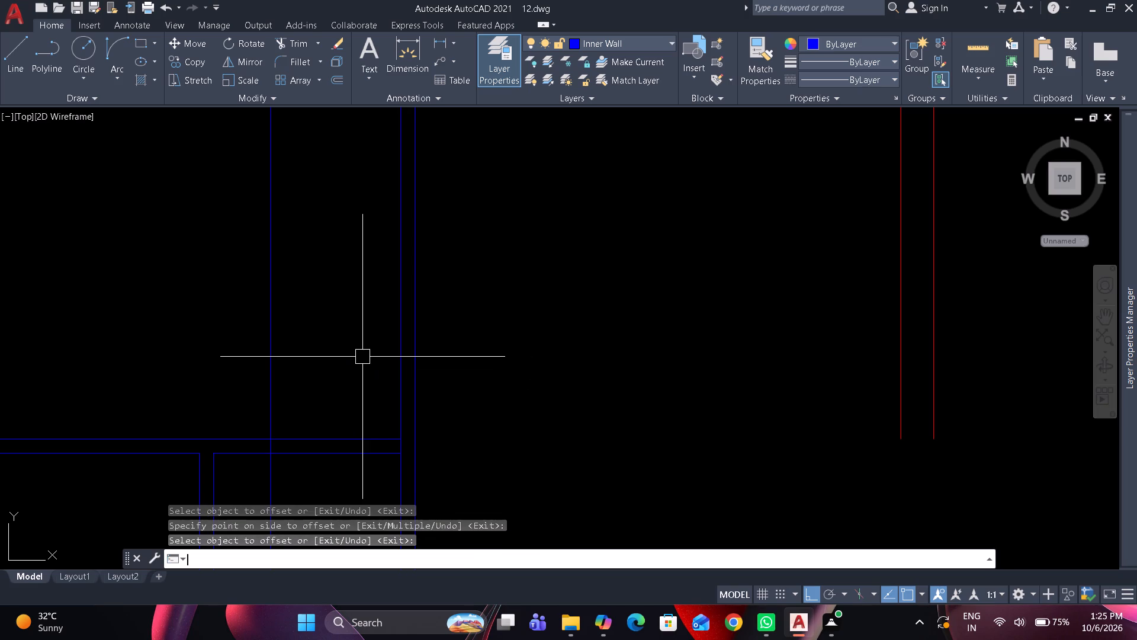
# Trim the 3' offset line and the horizontal wall lines beside the central wall to leave a capped door opening.
pyautogui.write('tr')
pyautogui.press('space')
pyautogui.moveTo(220, 370); pyautogui.dragTo(313, 437)
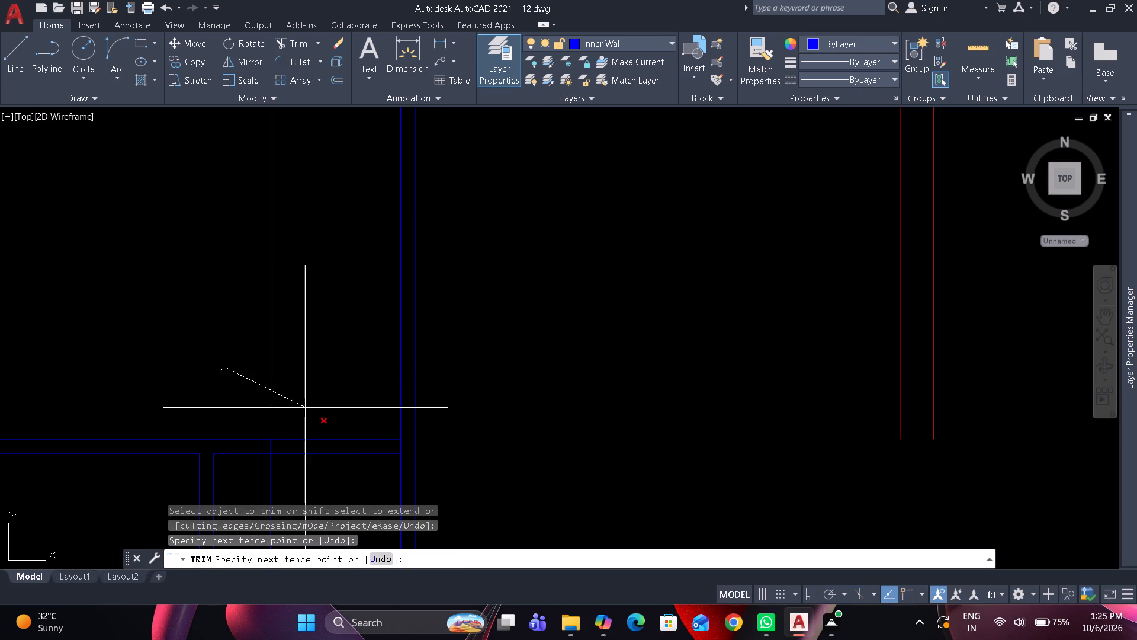
pyautogui.moveTo(313, 437); pyautogui.dragTo(264, 480)
pyautogui.press('space')
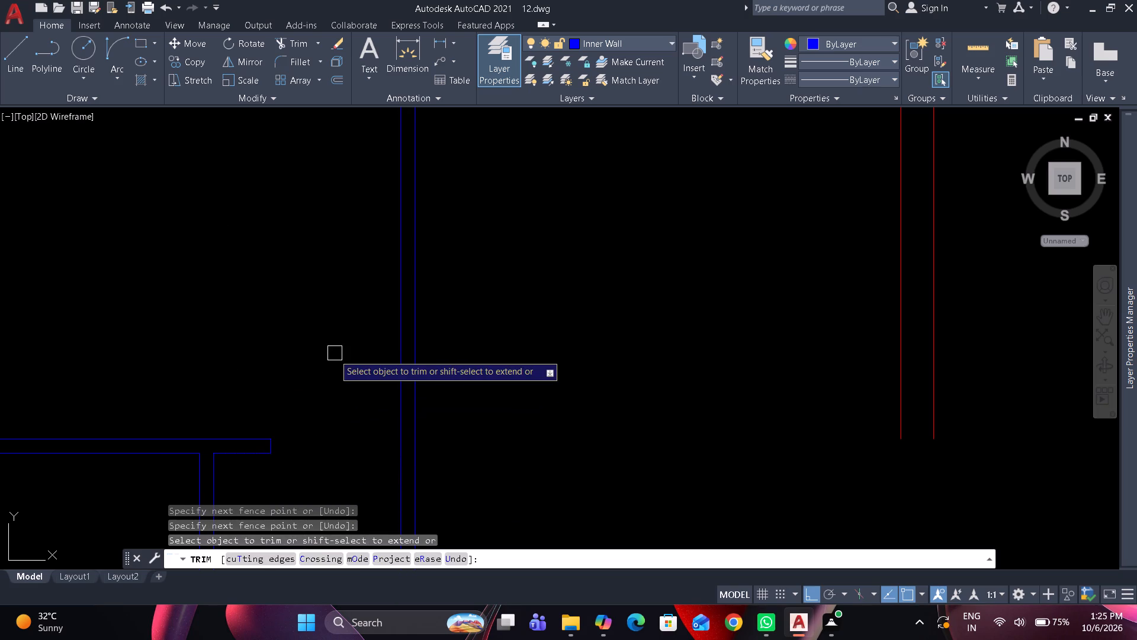
# Measure the width of the upper-left room's existing door opening.
pyautogui.moveTo(325, 460); pyautogui.dragTo(340, 362, button='middle')
pyautogui.scroll(-2, 340, 362)
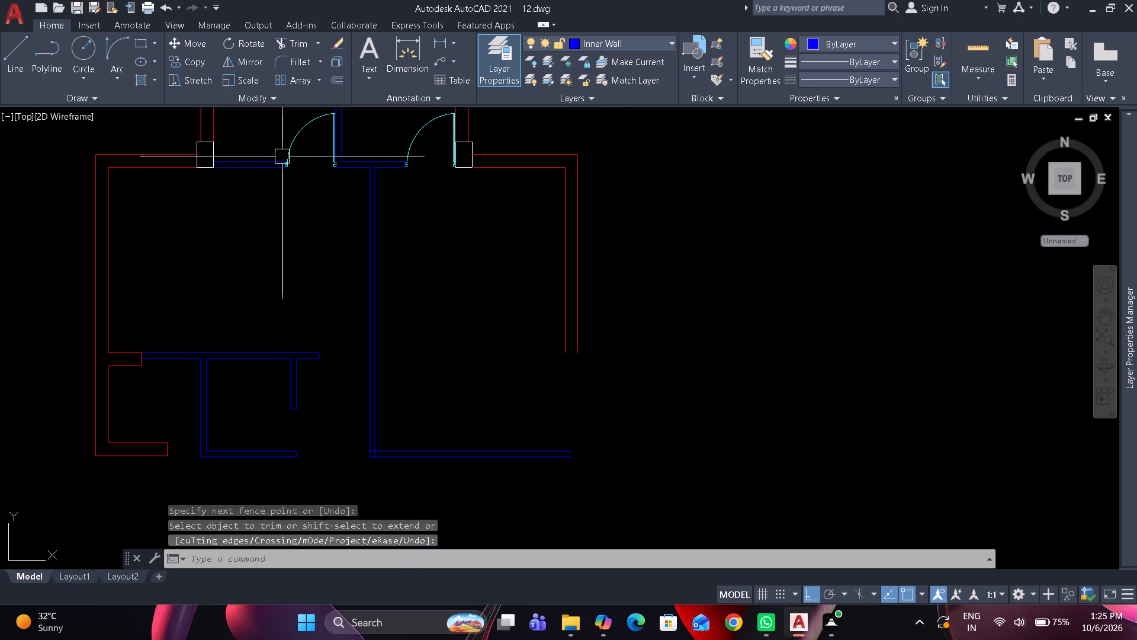
pyautogui.scroll(3, 280, 153)
pyautogui.scroll(-3, 275, 210)
pyautogui.moveTo(275, 379); pyautogui.dragTo(282, 467, button='middle')
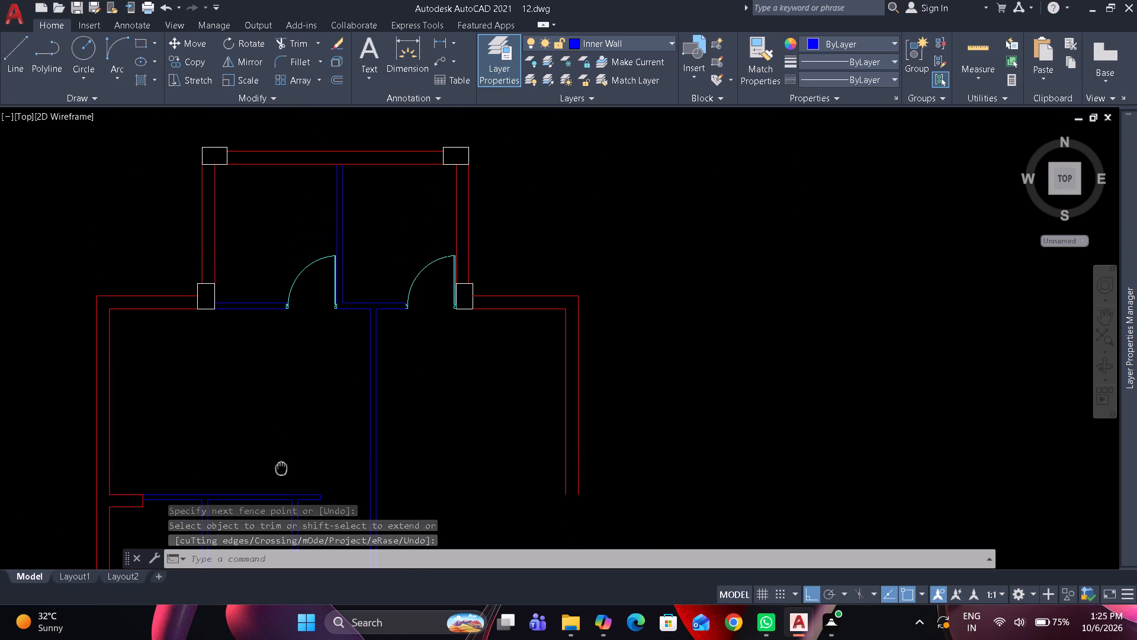
pyautogui.scroll(6, 287, 334)
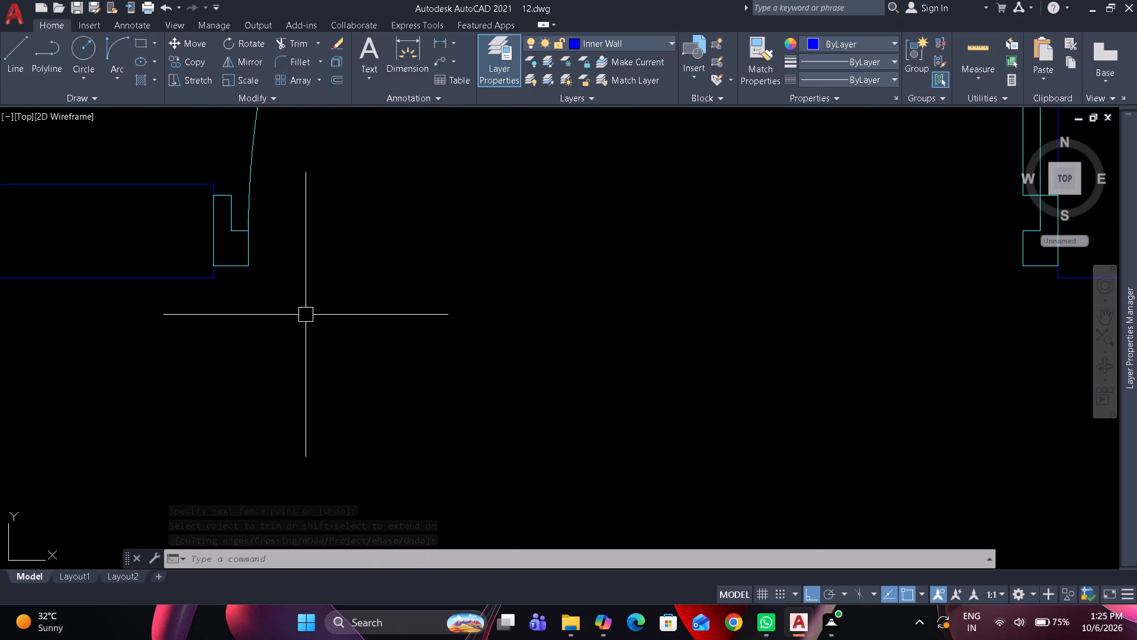
pyautogui.write('di')
pyautogui.press('space')
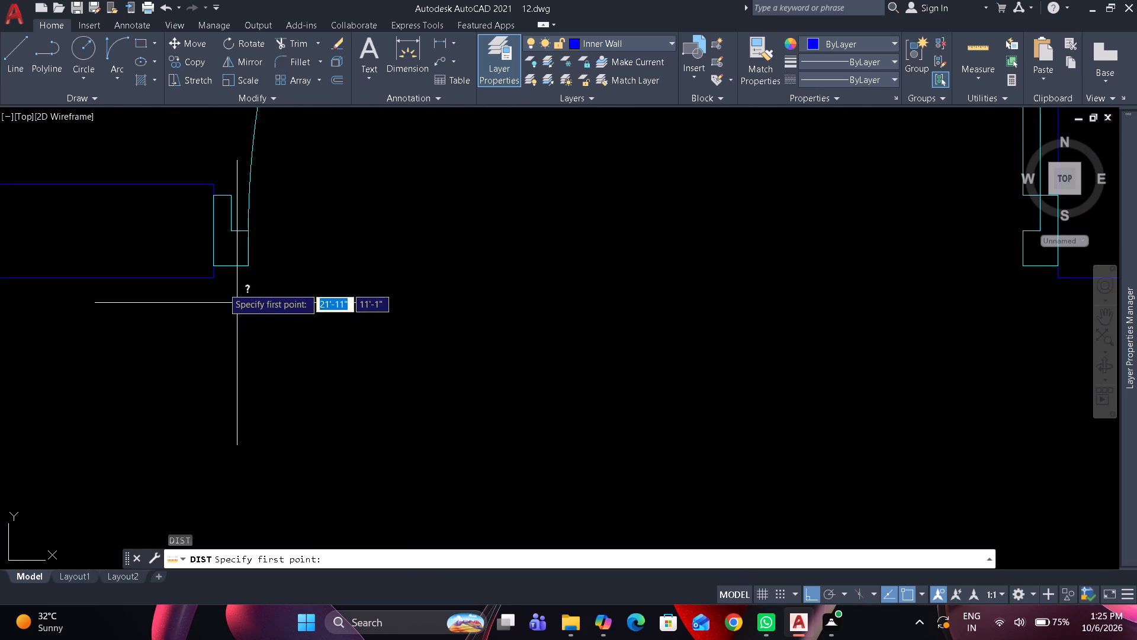
pyautogui.moveTo(216, 277); pyautogui.dragTo(233, 283)
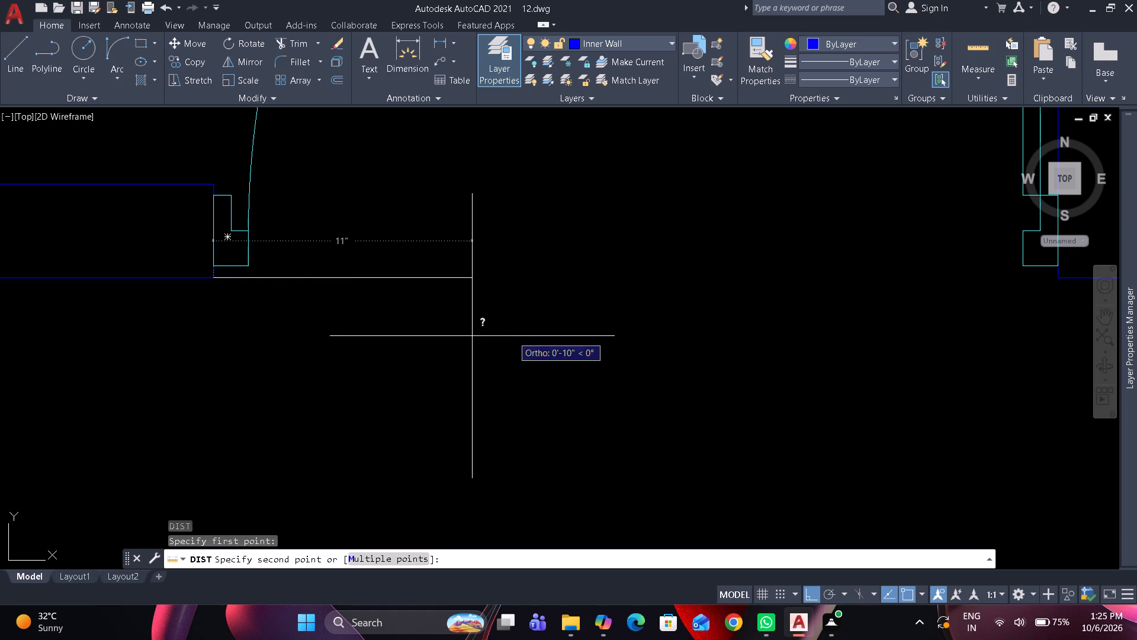
pyautogui.moveTo(610, 327); pyautogui.dragTo(466, 337, button='middle')
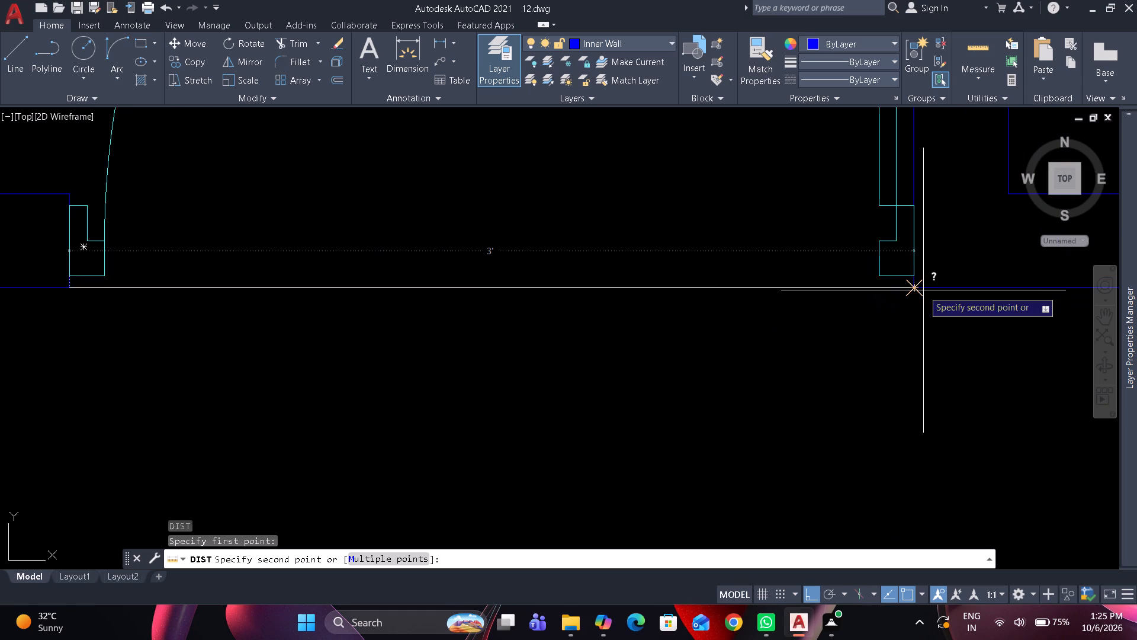
pyautogui.press('Escape')
# Copy the upper-left door with its frame and swing from its left wall-end midpoint to the new opening's wall-end midpoint.
pyautogui.scroll(-3, 693, 301)
pyautogui.scroll(-2, 580, 311)
pyautogui.moveTo(563, 308); pyautogui.dragTo(343, 308, button='middle')
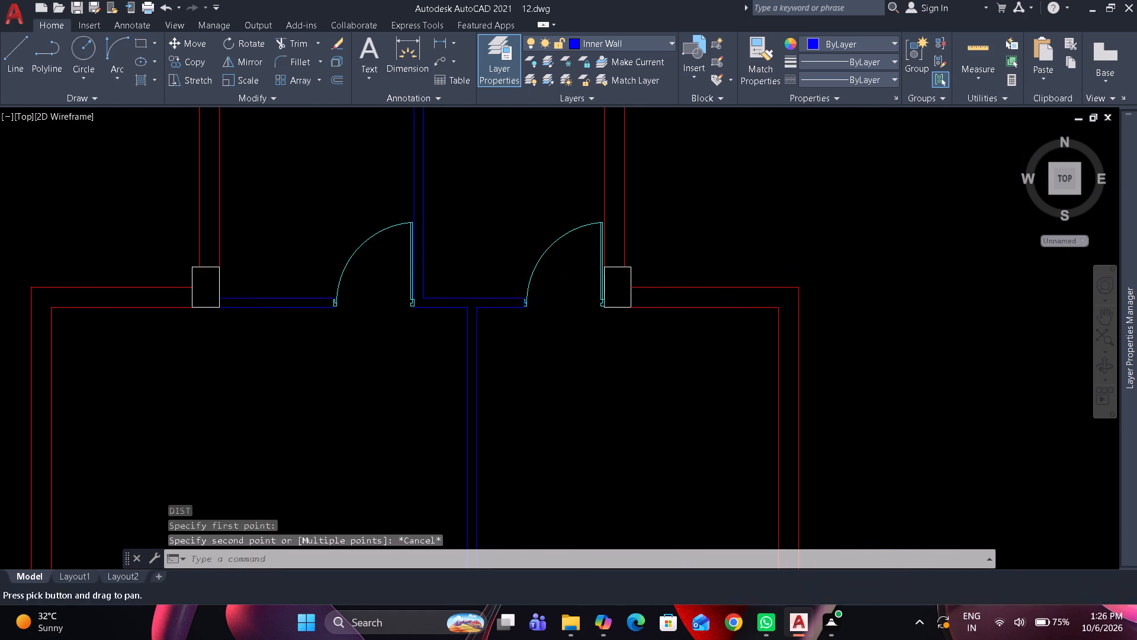
pyautogui.scroll(3, 350, 285)
pyautogui.scroll(1, 282, 353)
pyautogui.moveTo(307, 375); pyautogui.dragTo(307, 375)
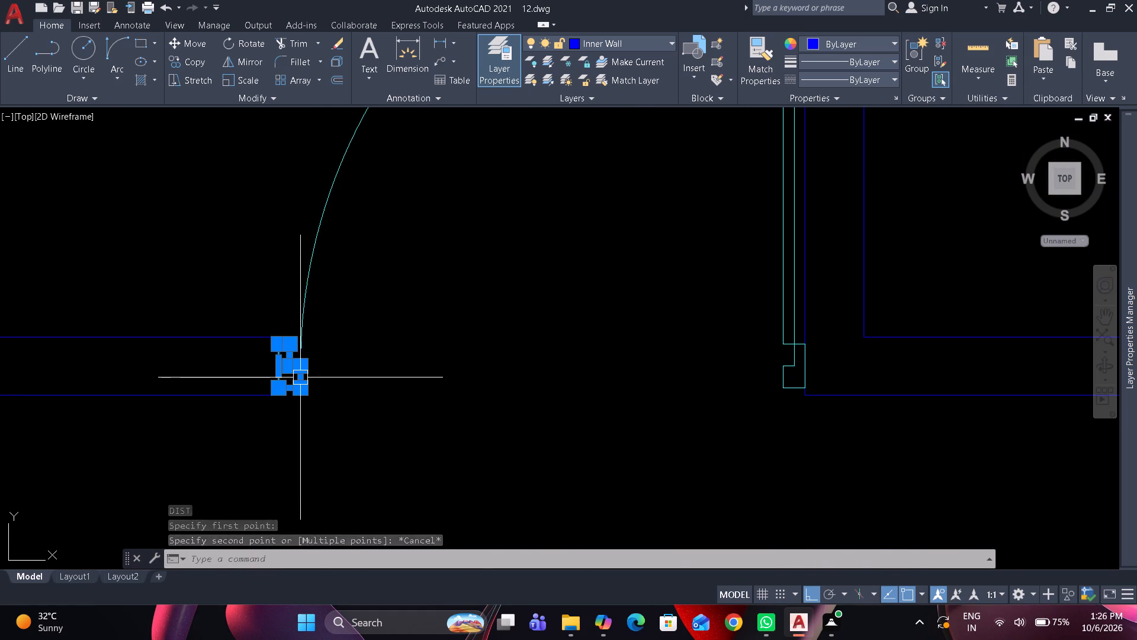
pyautogui.moveTo(307, 375); pyautogui.dragTo(305, 364)
pyautogui.click(314, 312)
pyautogui.click(280, 242)
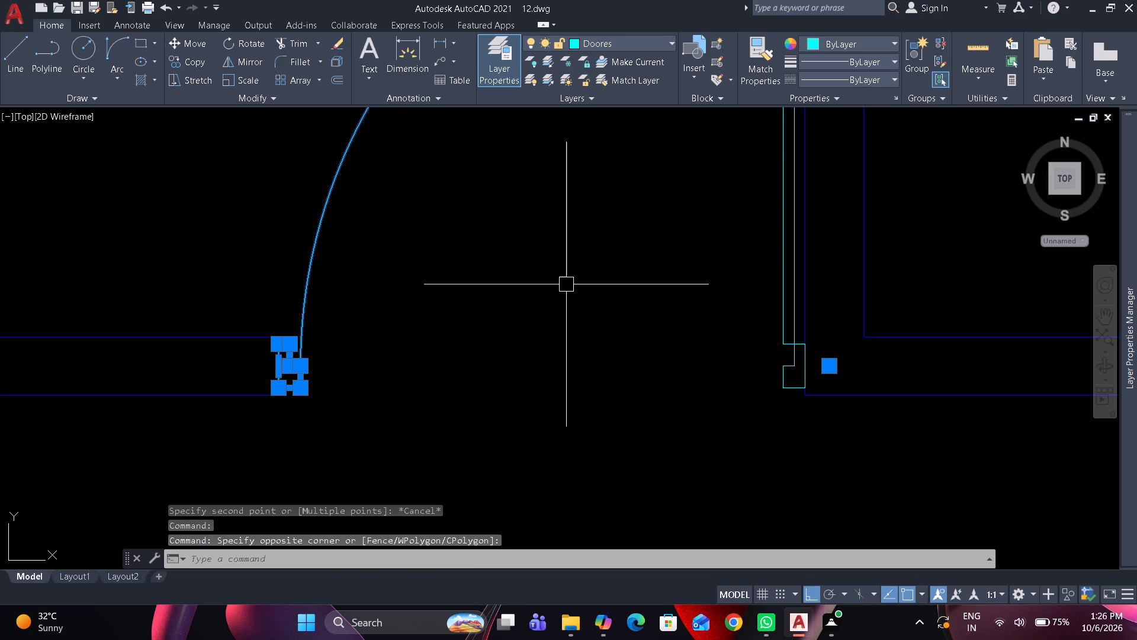
pyautogui.click(791, 373)
pyautogui.moveTo(788, 313); pyautogui.dragTo(777, 309)
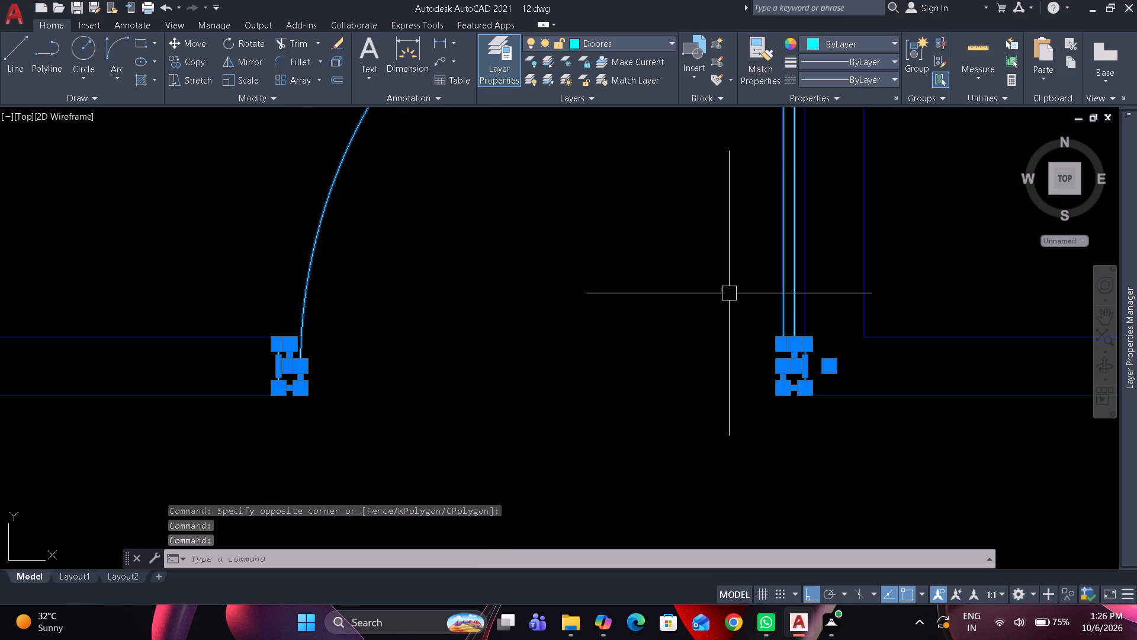
pyautogui.write('co')
pyautogui.press('space')
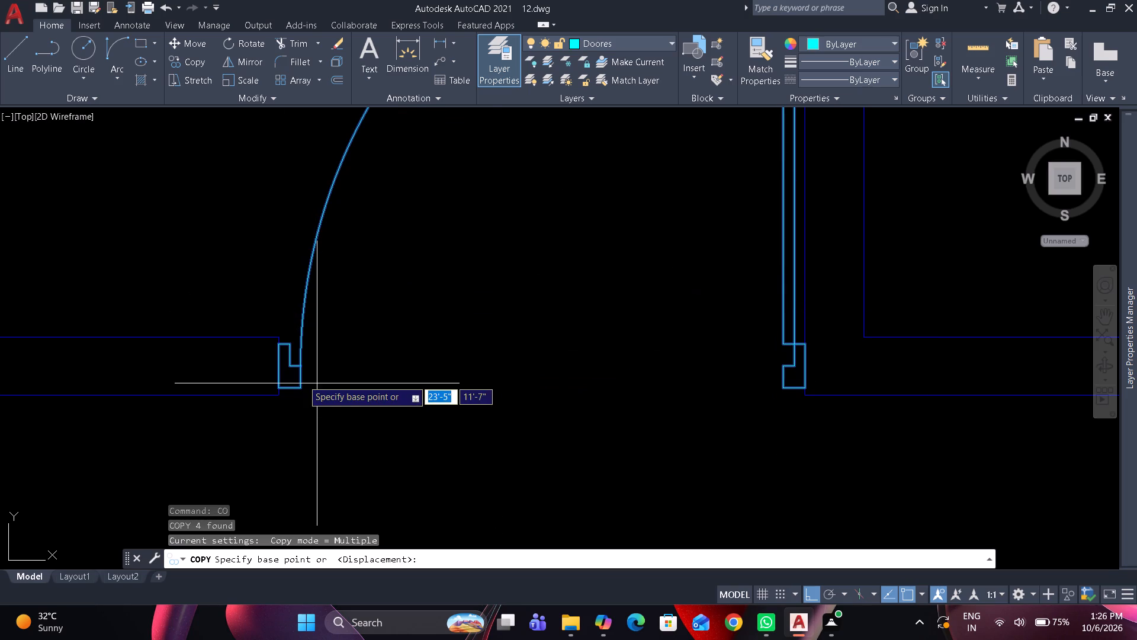
pyautogui.click(271, 369)
pyautogui.scroll(-6, 316, 295)
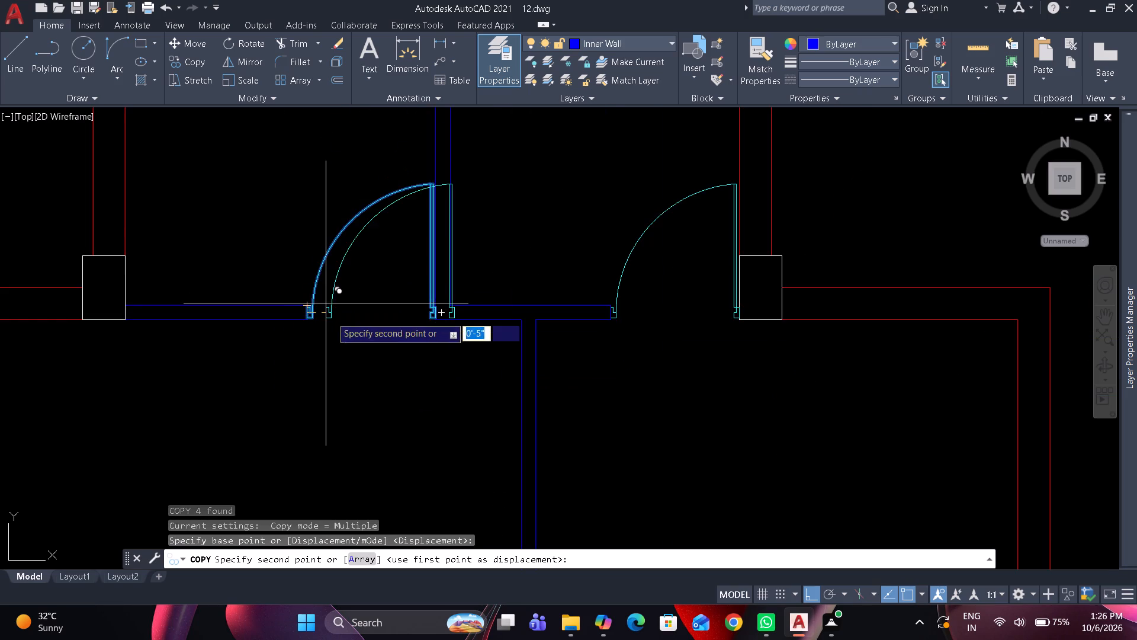
pyautogui.scroll(-4, 352, 358)
pyautogui.moveTo(360, 402); pyautogui.dragTo(365, 354, button='middle')
pyautogui.scroll(5, 376, 414)
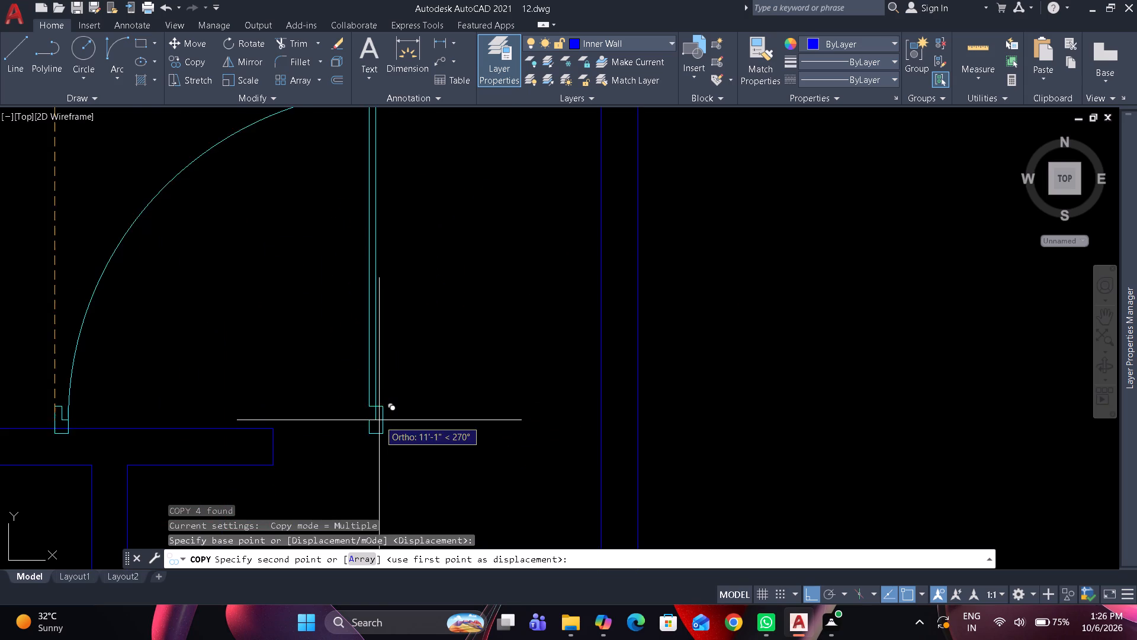
pyautogui.click(272, 452)
pyautogui.press('space')
# Extend the inner line of the lower-right room's right outer wall down to the bottom wall.
pyautogui.scroll(-4, 375, 288)
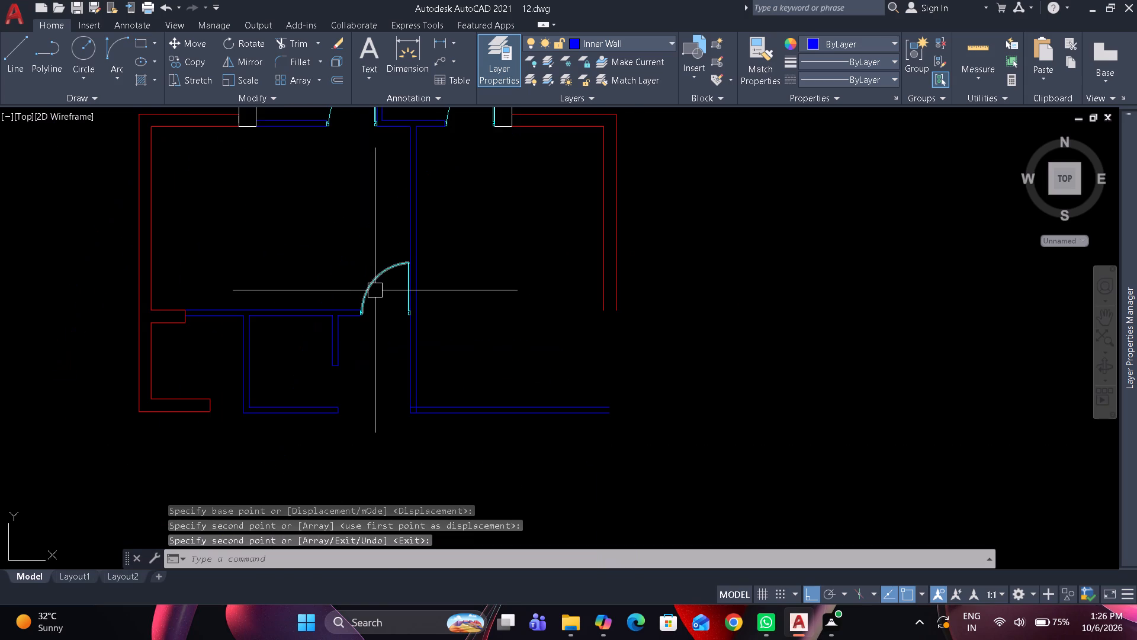
pyautogui.scroll(-1, 309, 282)
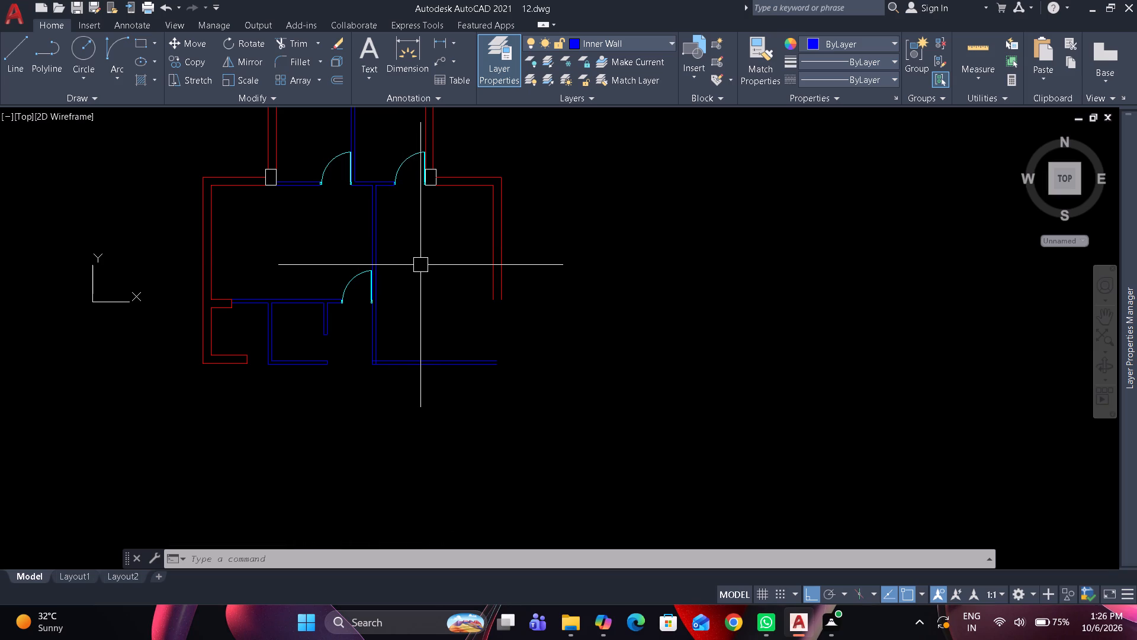
pyautogui.write('ex')
pyautogui.press('space')
pyautogui.click(453, 279)
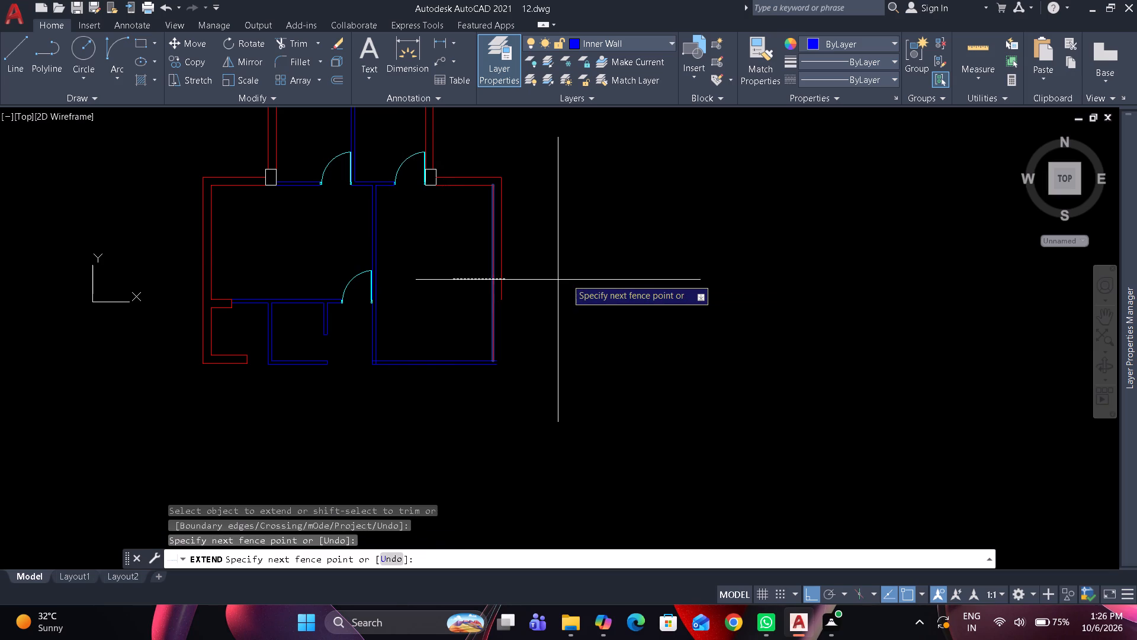
pyautogui.click(565, 279)
pyautogui.scroll(3, 509, 354)
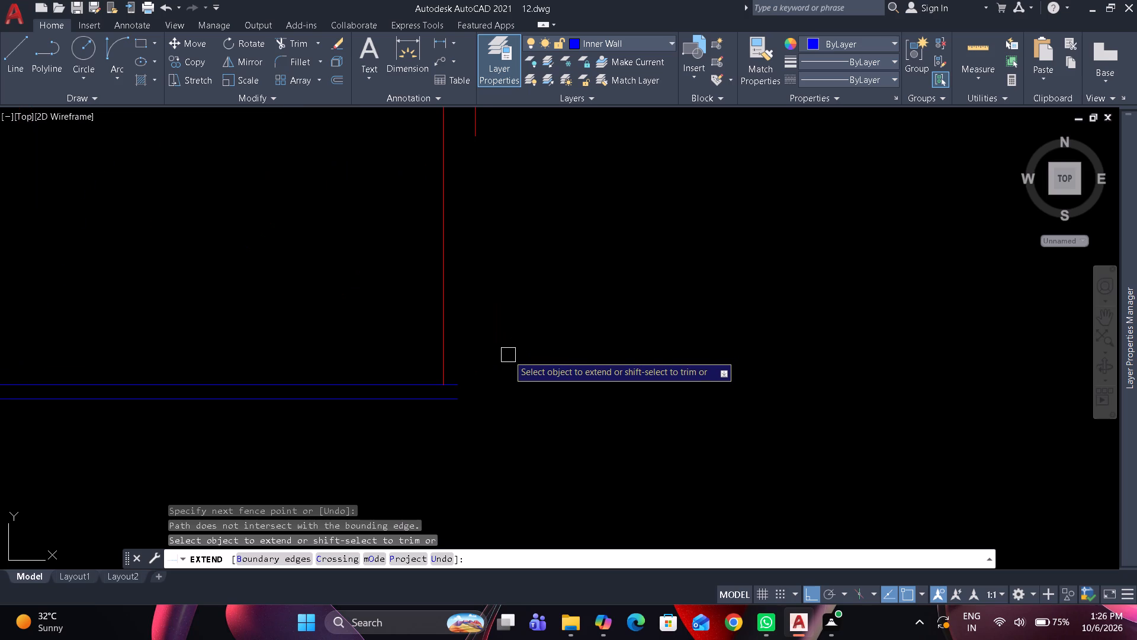
pyautogui.press('Escape')
# Fillet the lower-right room's bottom wall lines with the matching right outer wall lines into square outer and inner corners.
pyautogui.write('f')
pyautogui.press('space')
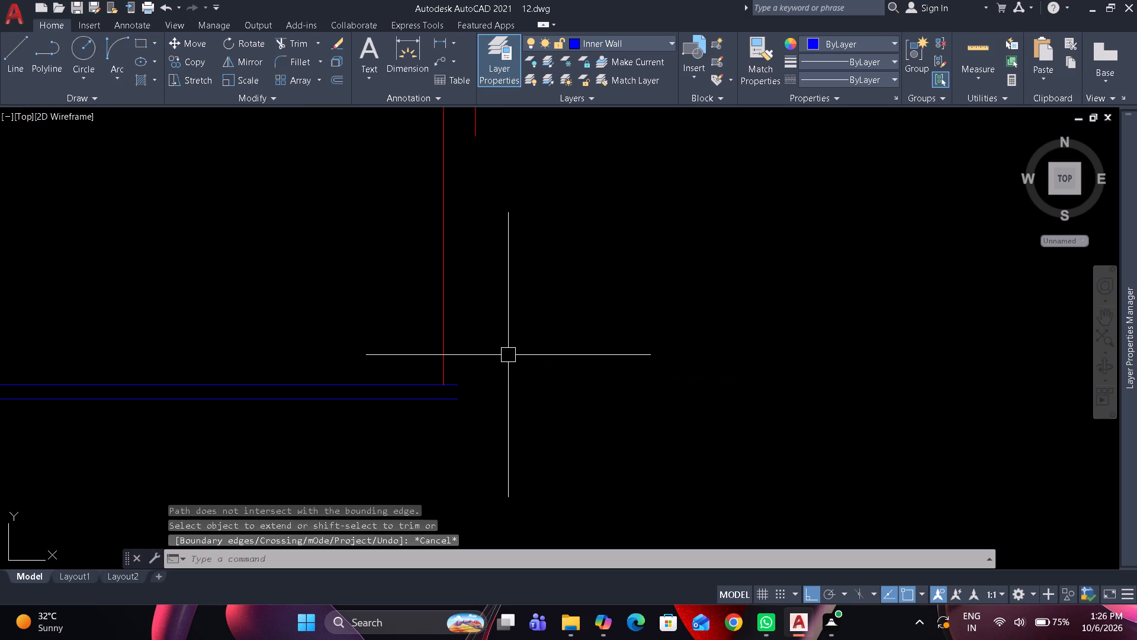
pyautogui.click(459, 398)
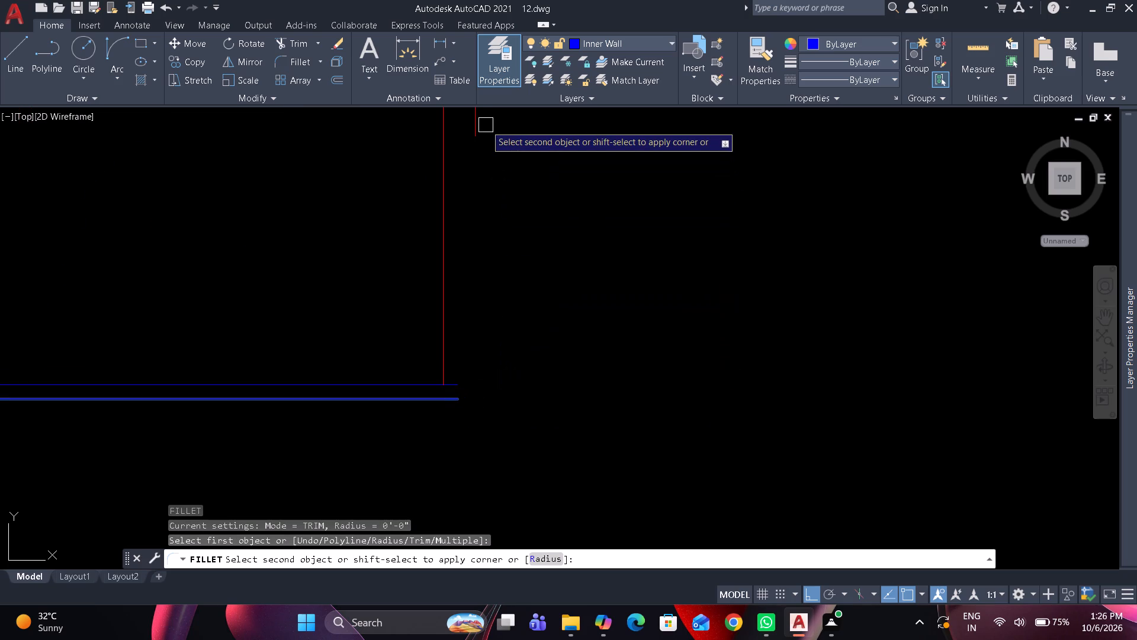
pyautogui.click(481, 124)
pyautogui.press('space')
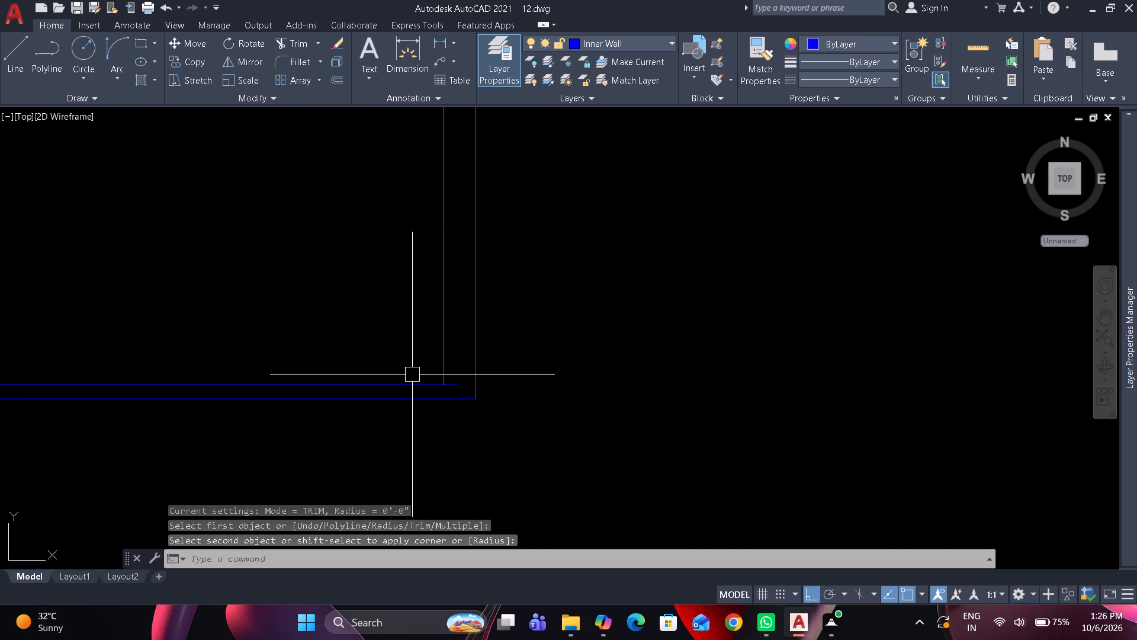
pyautogui.click(407, 383)
pyautogui.click(447, 345)
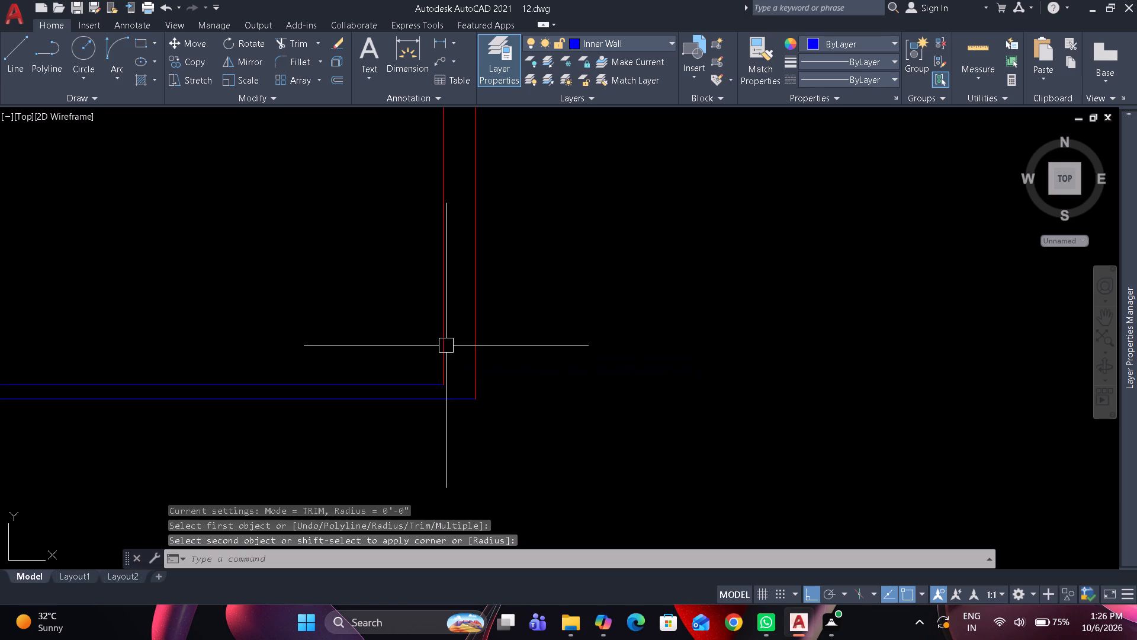
# Check the length and layer of the lower-right room's inner right wall line.
pyautogui.scroll(-2, 557, 266)
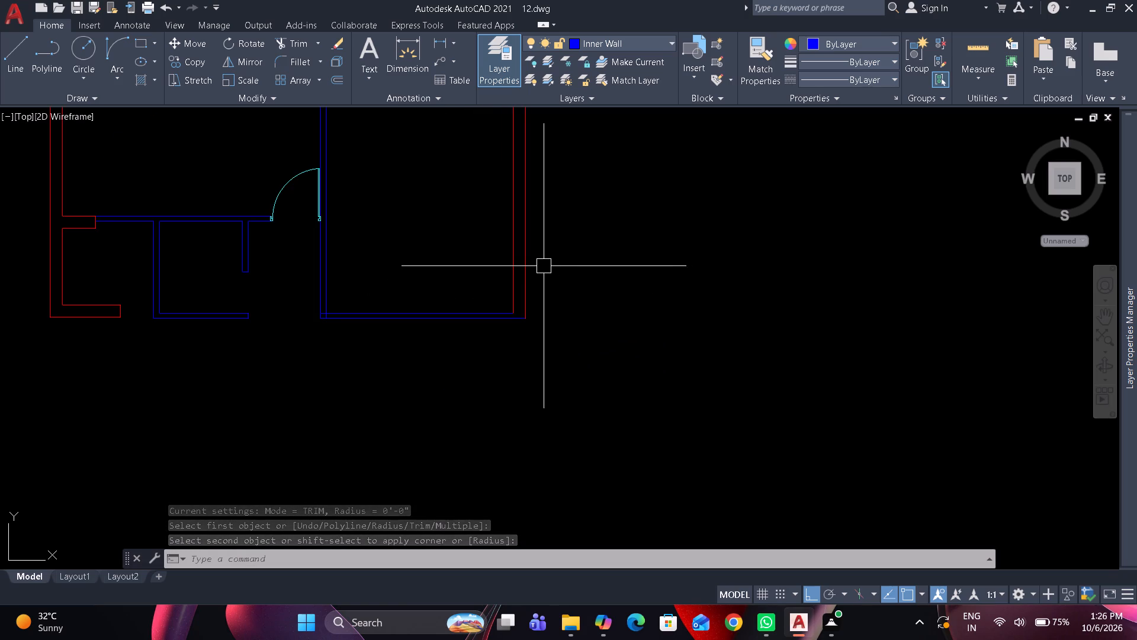
pyautogui.scroll(1, 471, 297)
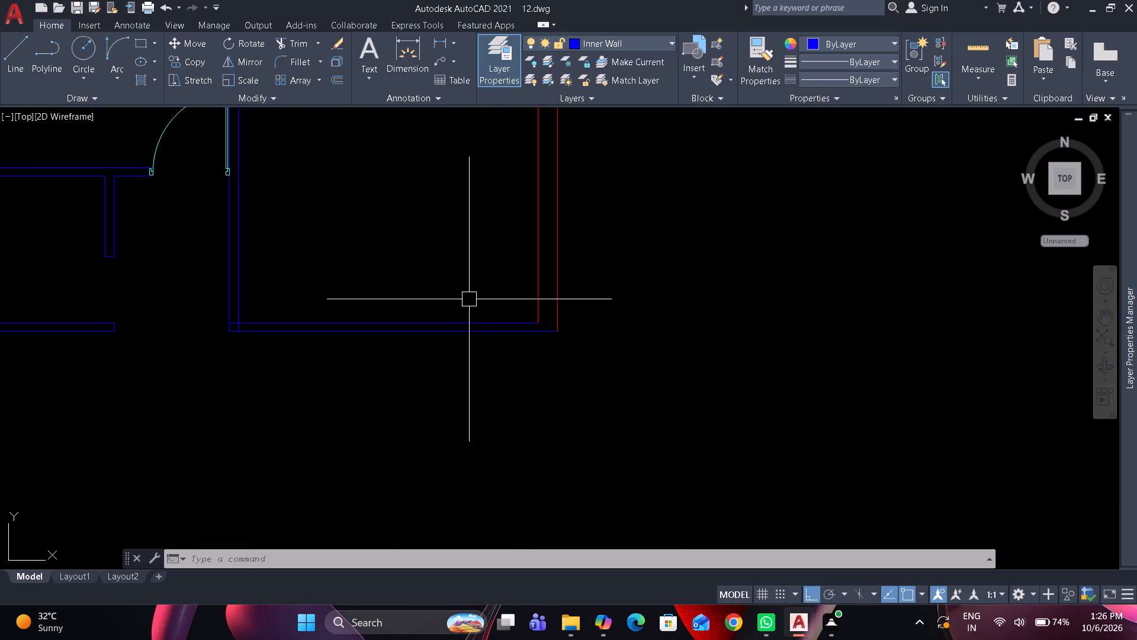
pyautogui.moveTo(468, 304); pyautogui.dragTo(468, 466, button='middle')
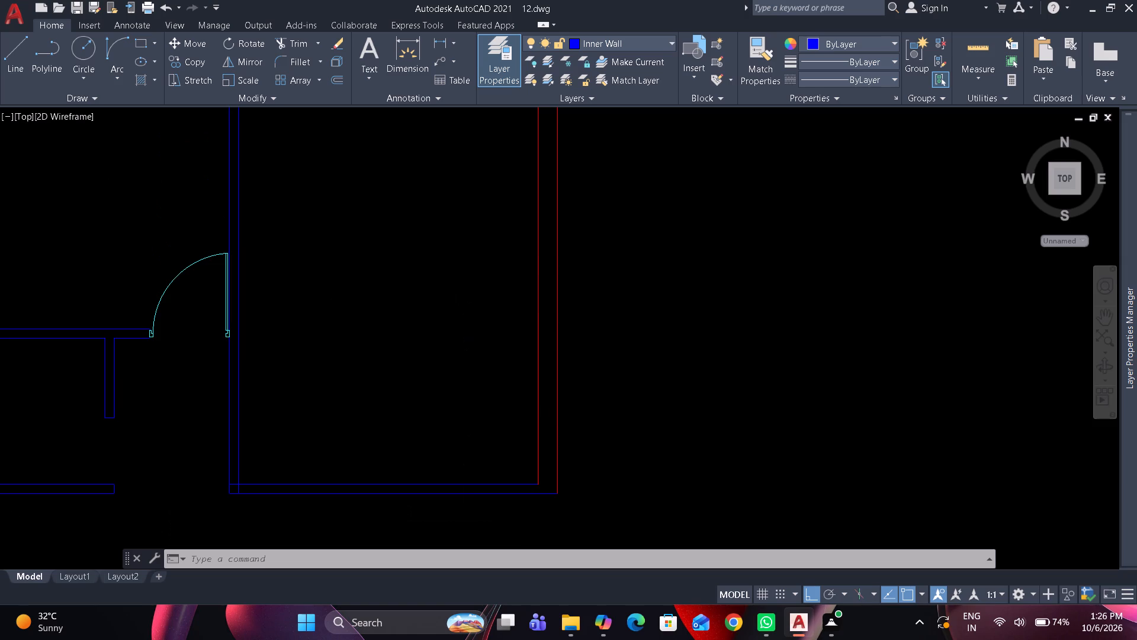
pyautogui.scroll(-2, 528, 391)
pyautogui.doubleClick(527, 380)
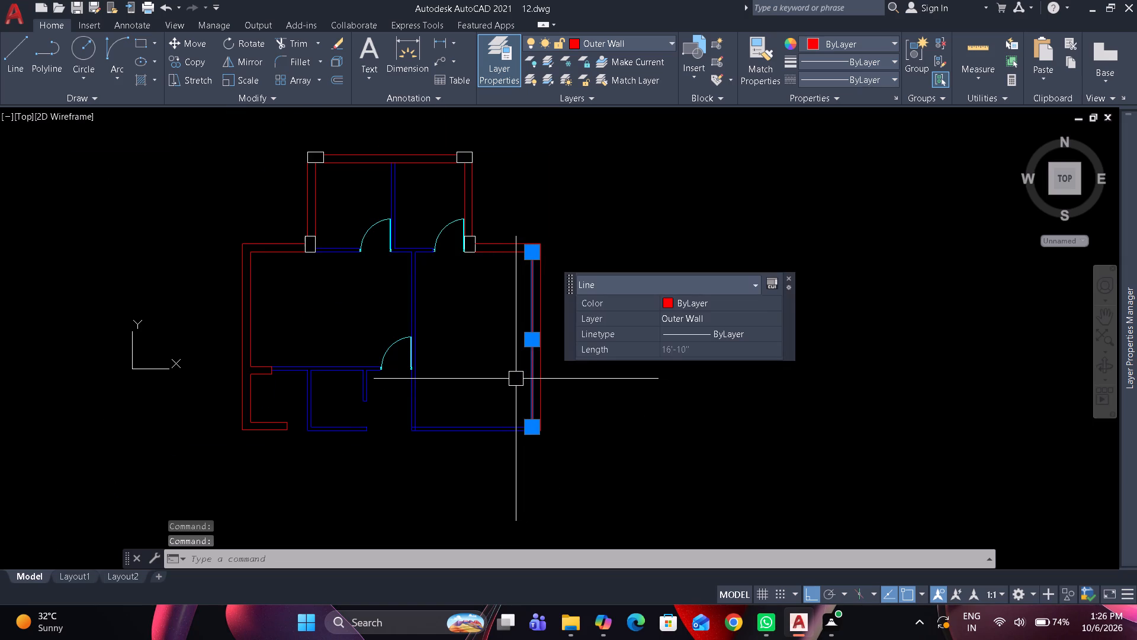
pyautogui.scroll(1, 516, 379)
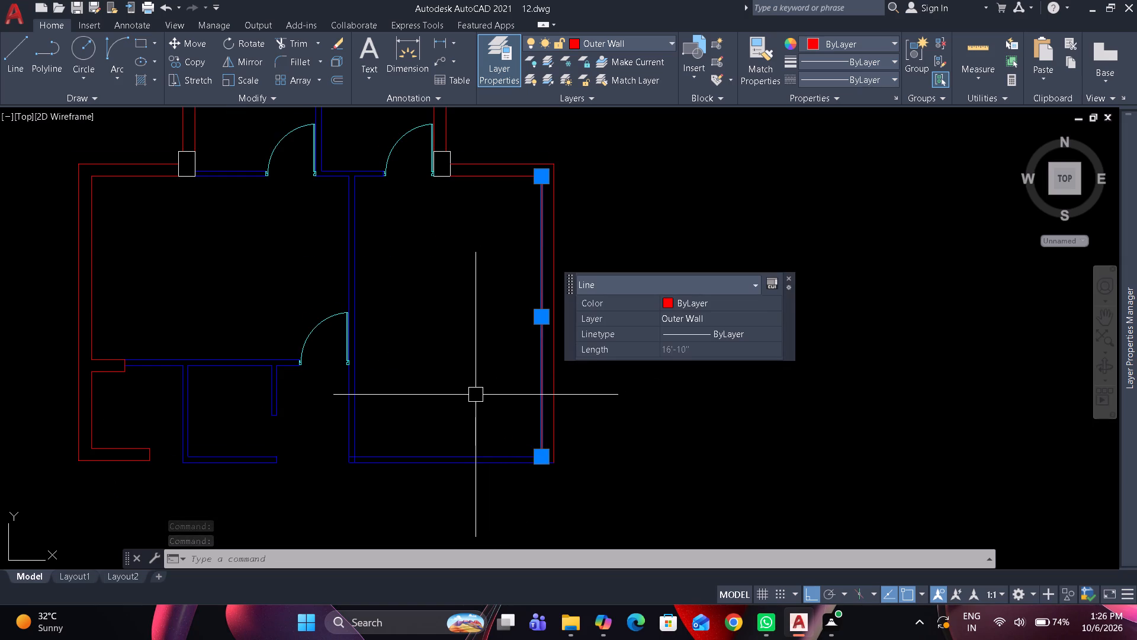
pyautogui.press('Escape')
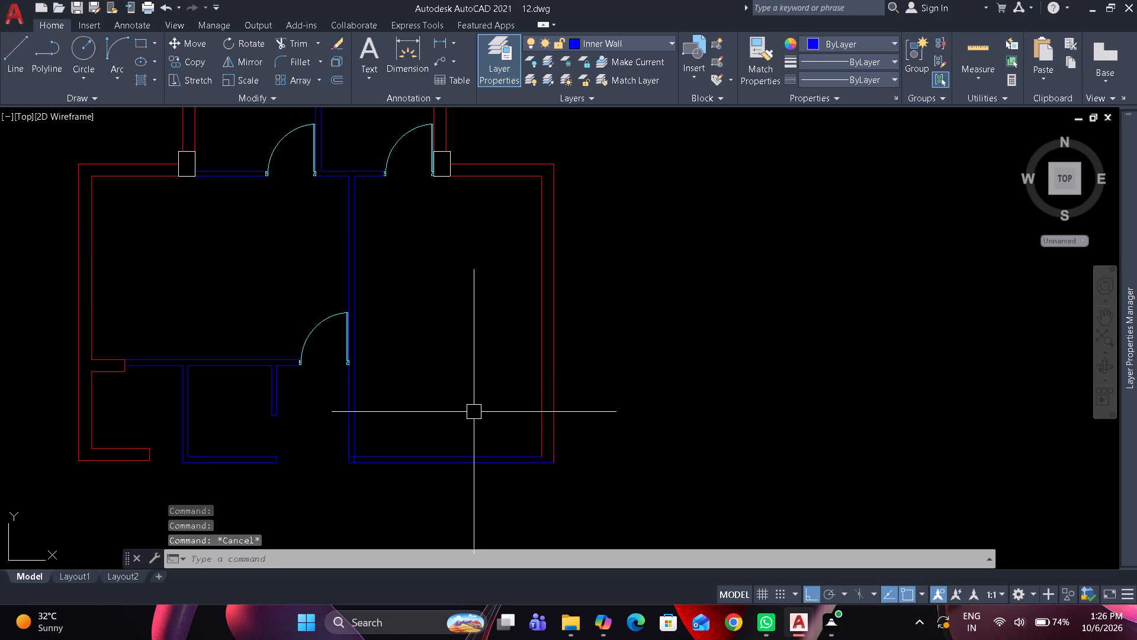
# Offset the inner line of the lower-right room's top wall 16'6" downward.
pyautogui.write('o')
pyautogui.press('space')
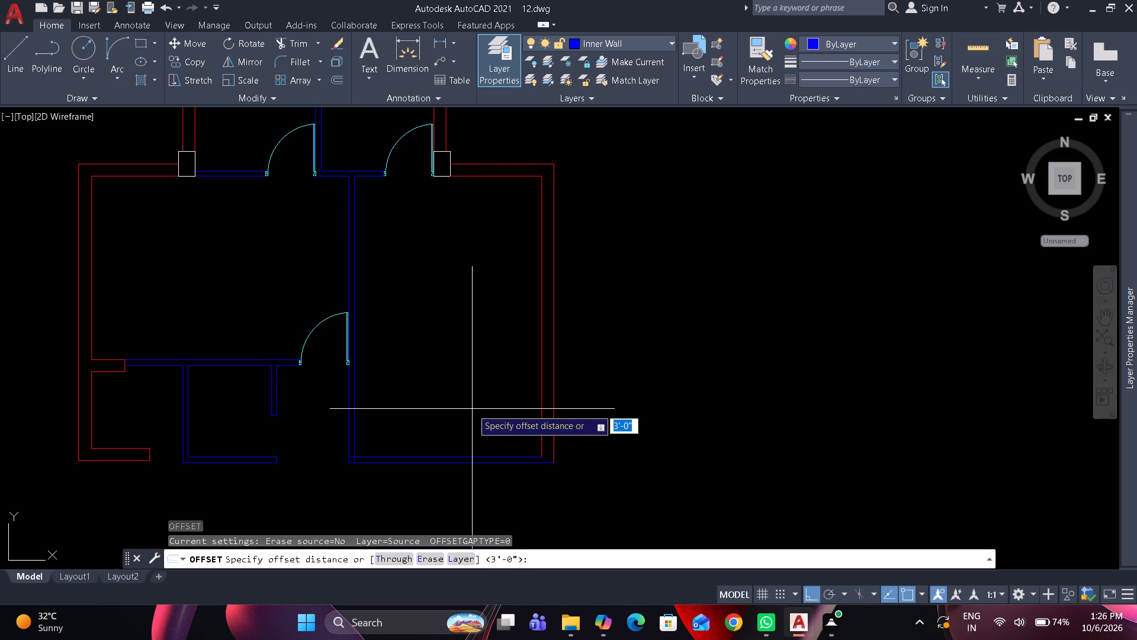
pyautogui.press('1')
pyautogui.write("6'")
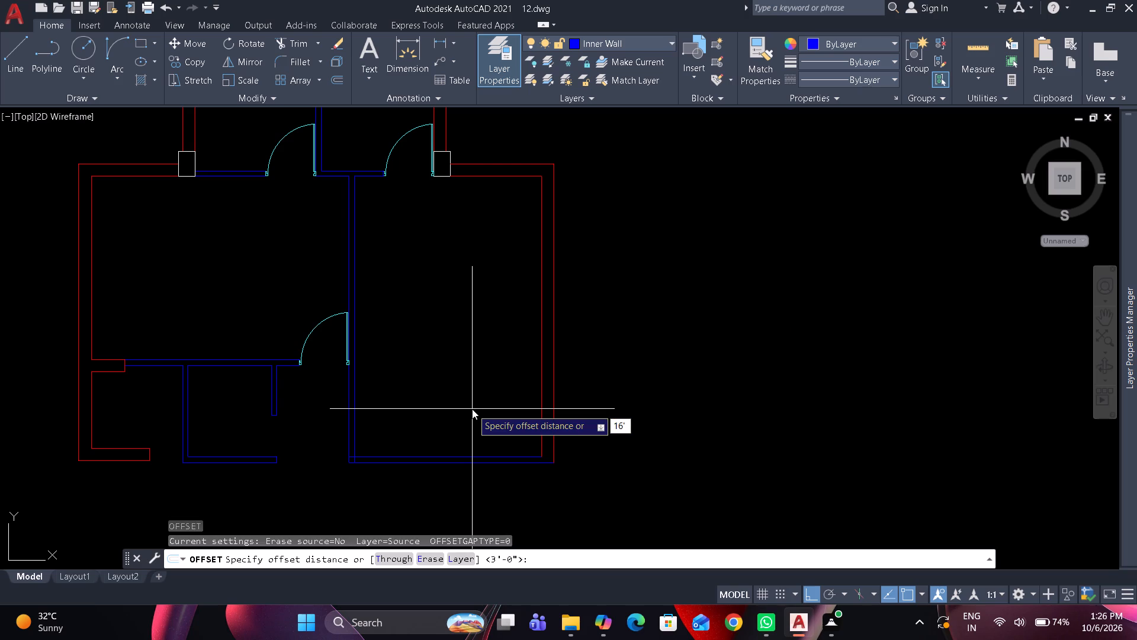
pyautogui.write('6"')
pyautogui.press('space')
pyautogui.click(505, 183)
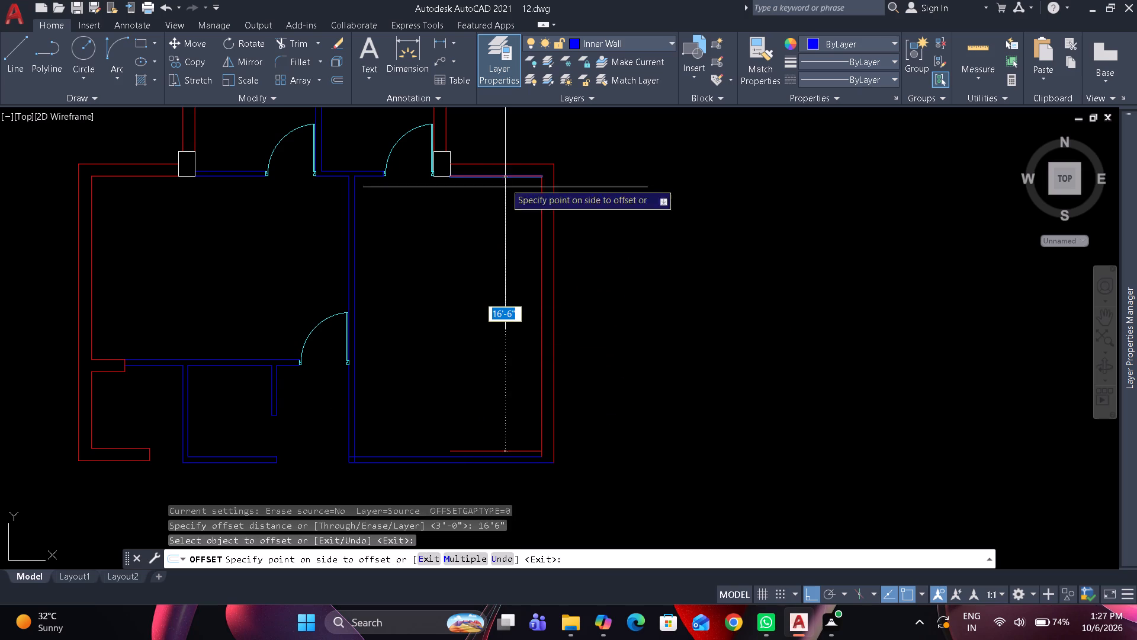
pyautogui.click(484, 275)
pyautogui.press('space')
# Measure the spacing between the new offset line and the bottom wall's outer line.
pyautogui.scroll(3, 491, 538)
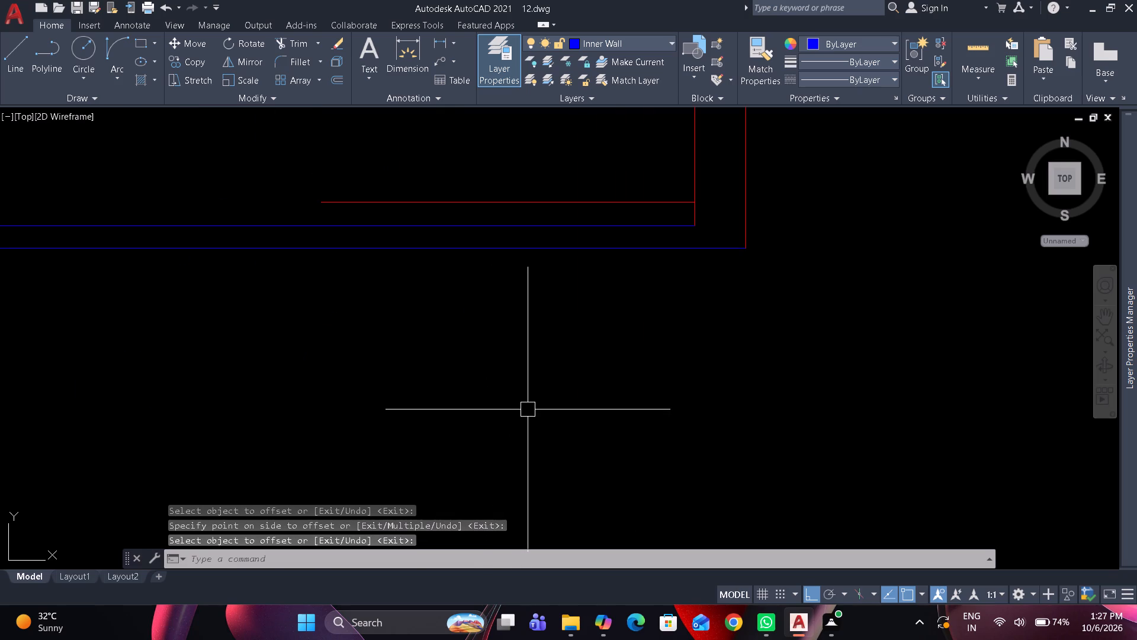
pyautogui.write('dim')
pyautogui.press('space')
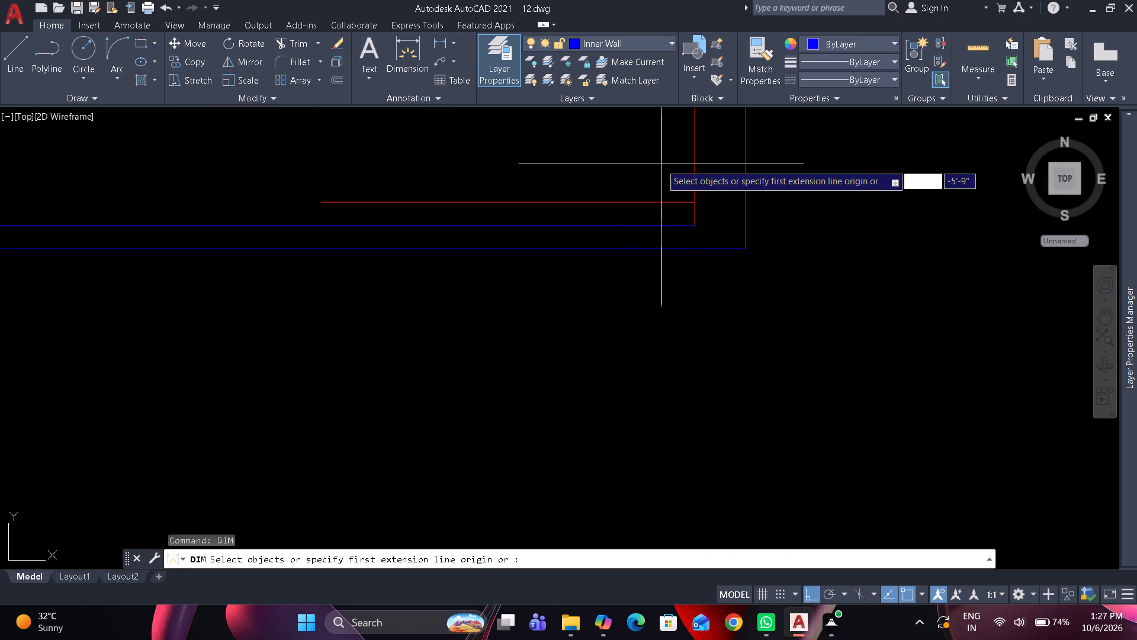
pyautogui.click(691, 202)
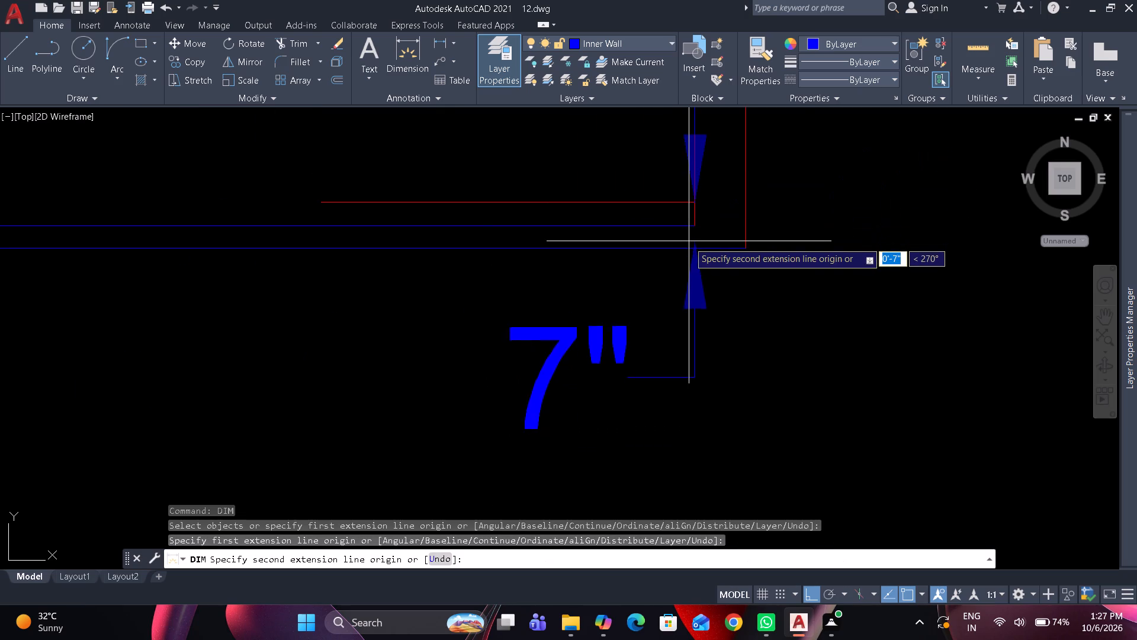
pyautogui.press('Escape')
# Fillet the new offset line with the central wall's right line to close the room's inner bottom-left corner.
pyautogui.scroll(-1, 624, 286)
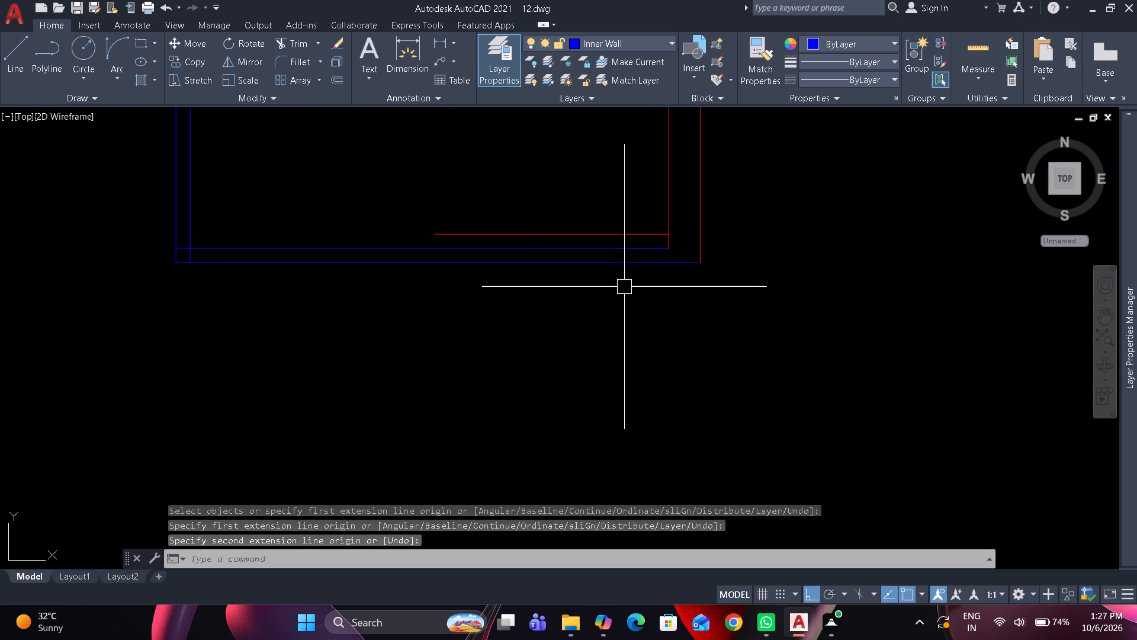
pyautogui.scroll(-2, 624, 287)
pyautogui.scroll(2, 609, 288)
pyautogui.moveTo(607, 287); pyautogui.dragTo(606, 289, button='middle')
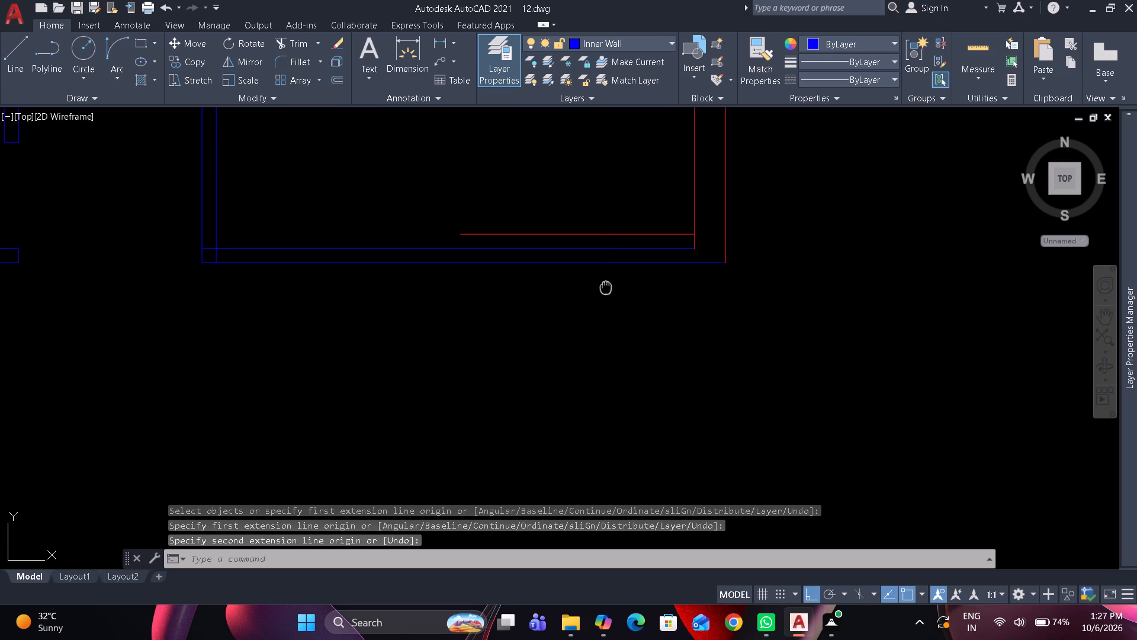
pyautogui.moveTo(606, 289); pyautogui.dragTo(583, 327, button='middle')
pyautogui.scroll(1, 585, 284)
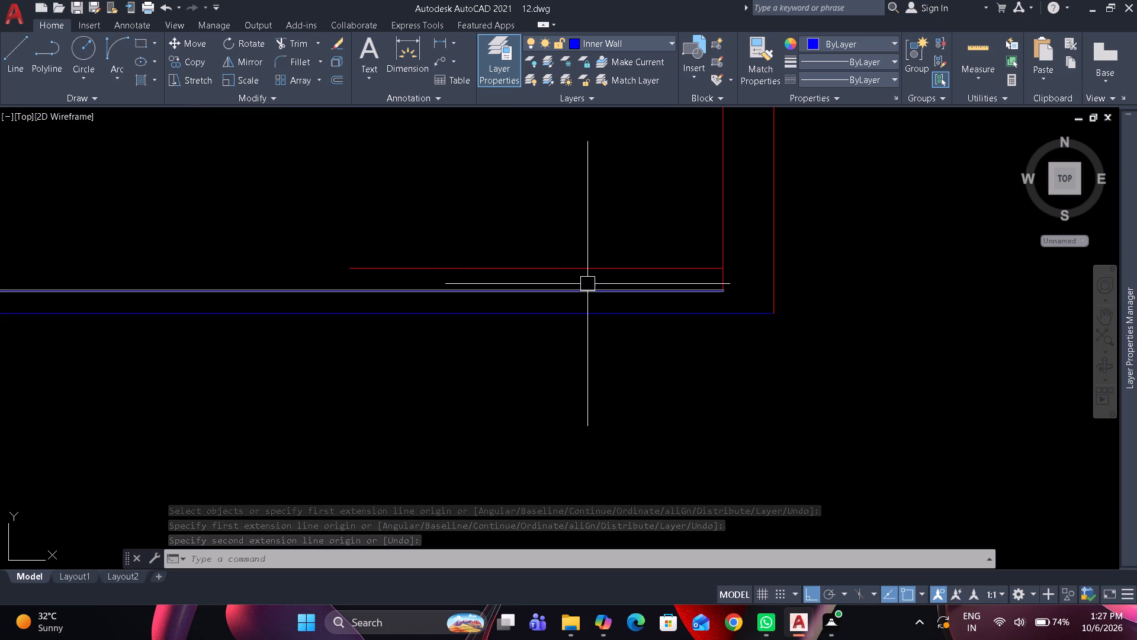
pyautogui.scroll(-1, 587, 284)
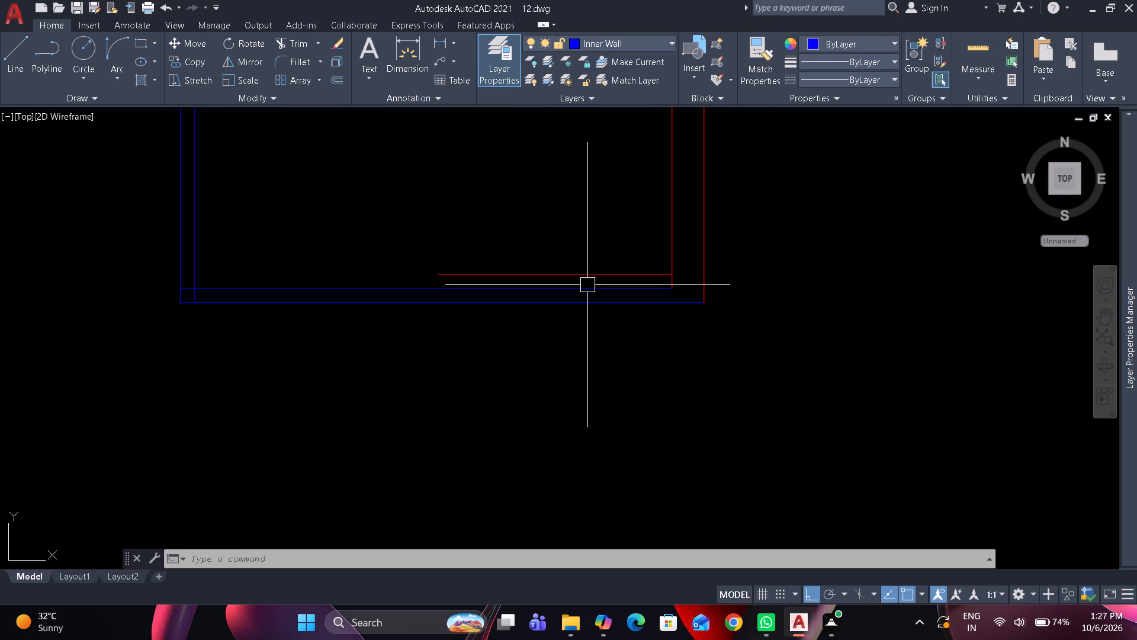
pyautogui.press('f')
pyautogui.press('space')
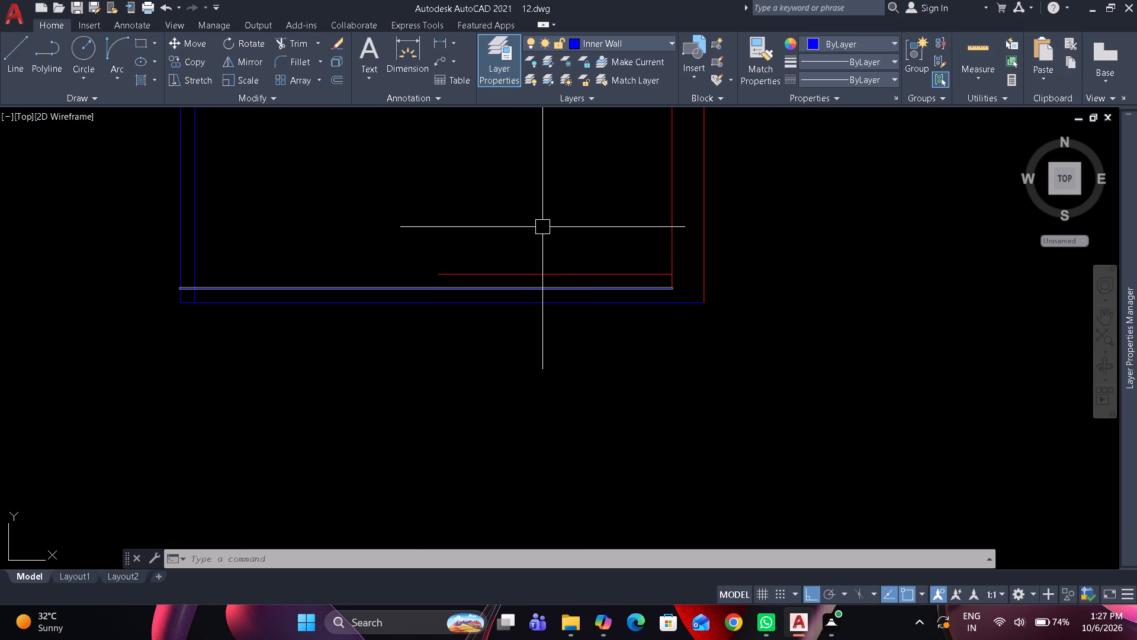
pyautogui.click(499, 263)
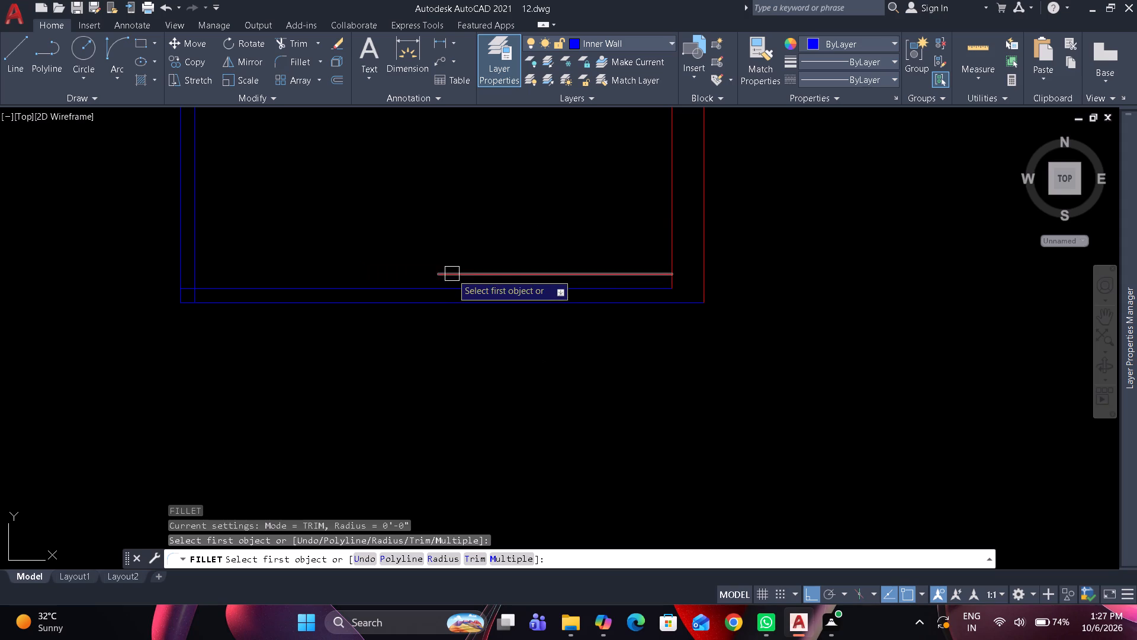
pyautogui.moveTo(452, 274); pyautogui.dragTo(446, 268)
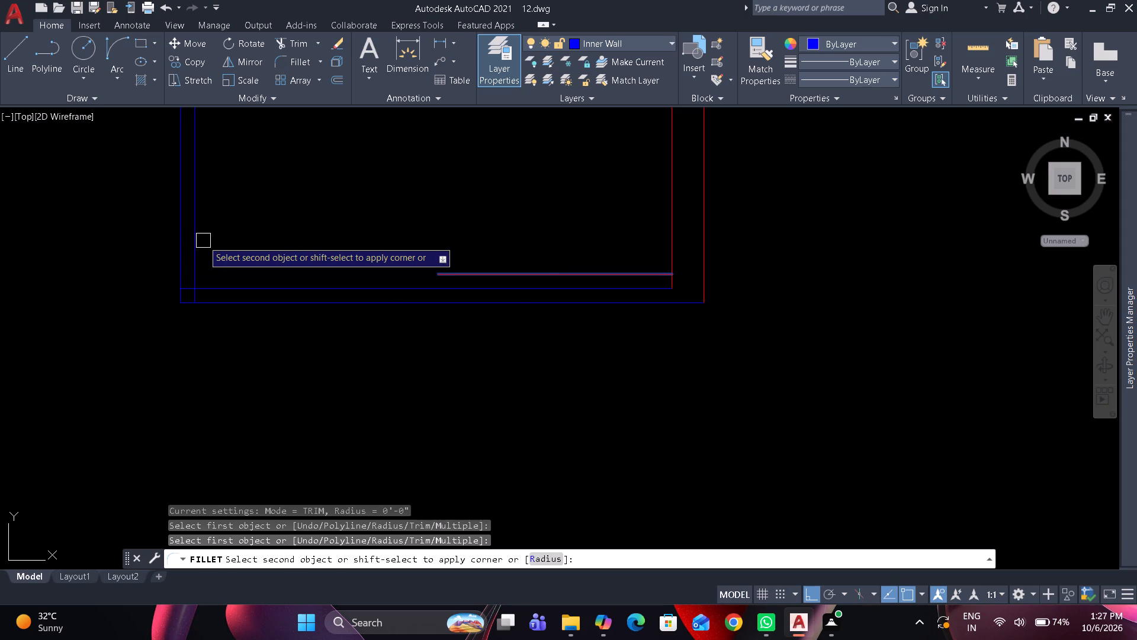
pyautogui.click(201, 238)
# Erase the old Inner Wall line between the new offset line and the bottom wall's outer line.
pyautogui.click(215, 287)
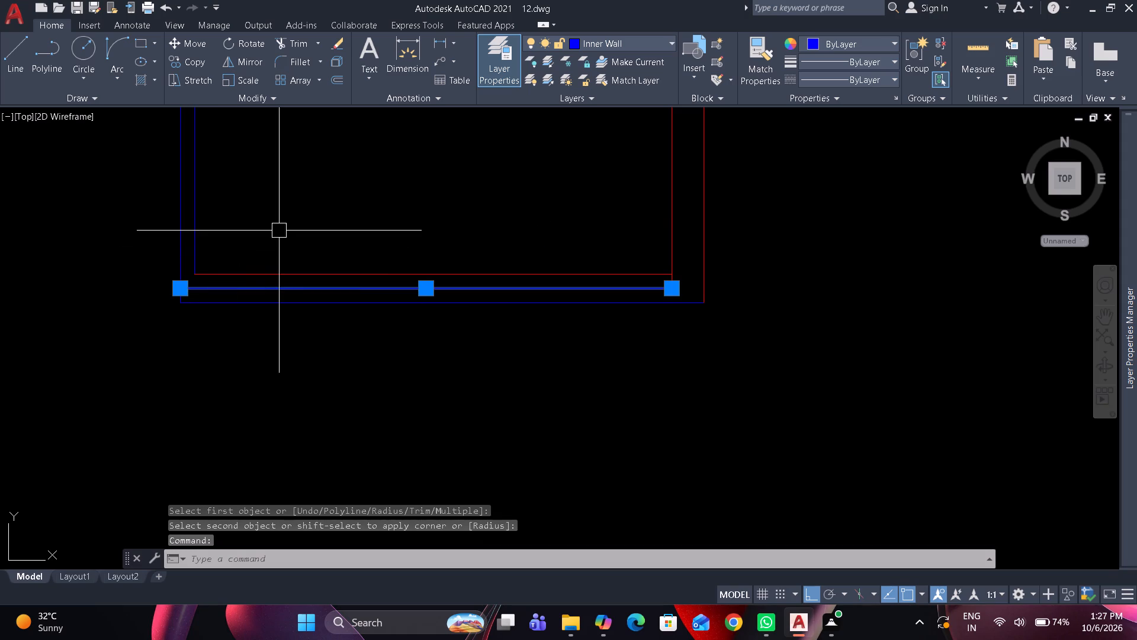
pyautogui.write('e')
pyautogui.press('space')
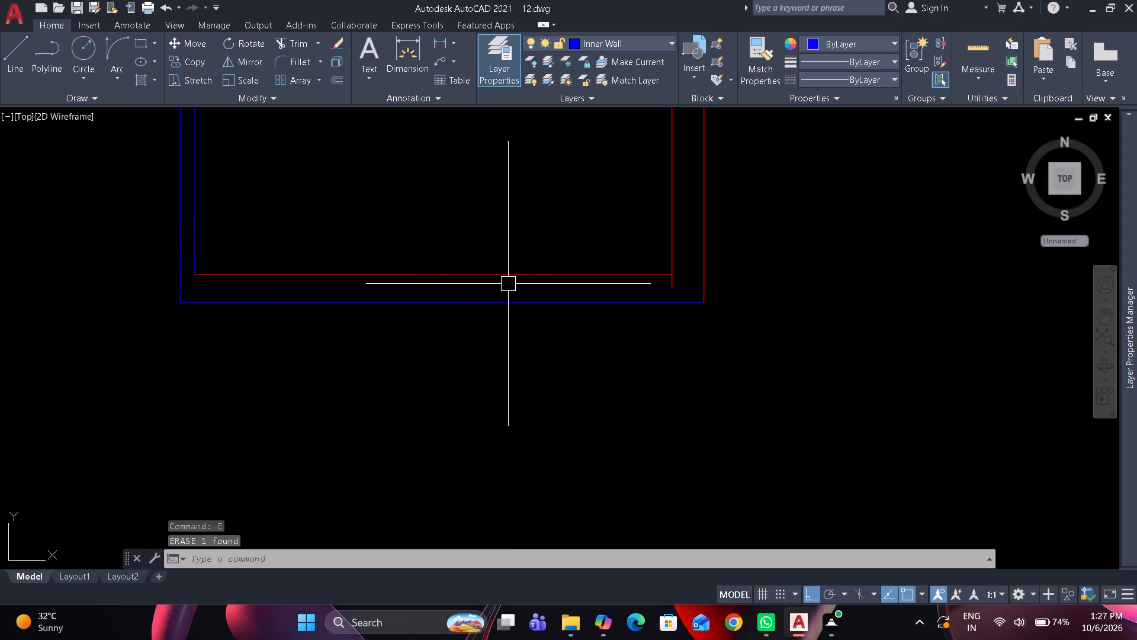
# Fillet the new bottom wall line with the right wall's inner line to form a square corner.
pyautogui.press('f')
pyautogui.press('space')
pyautogui.click(555, 279)
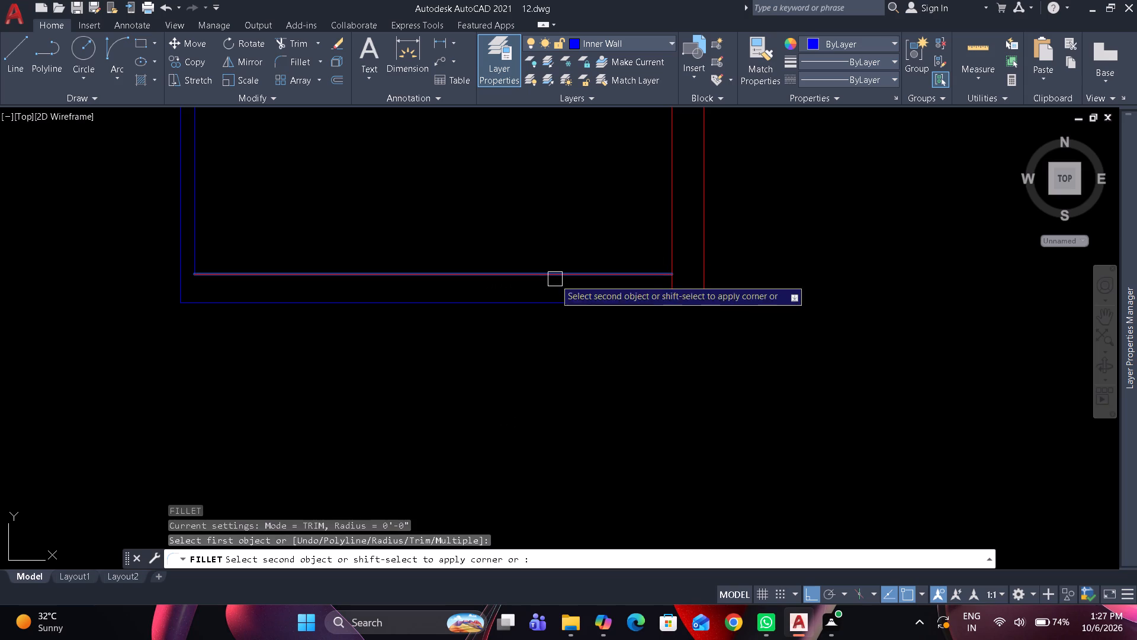
pyautogui.click(667, 242)
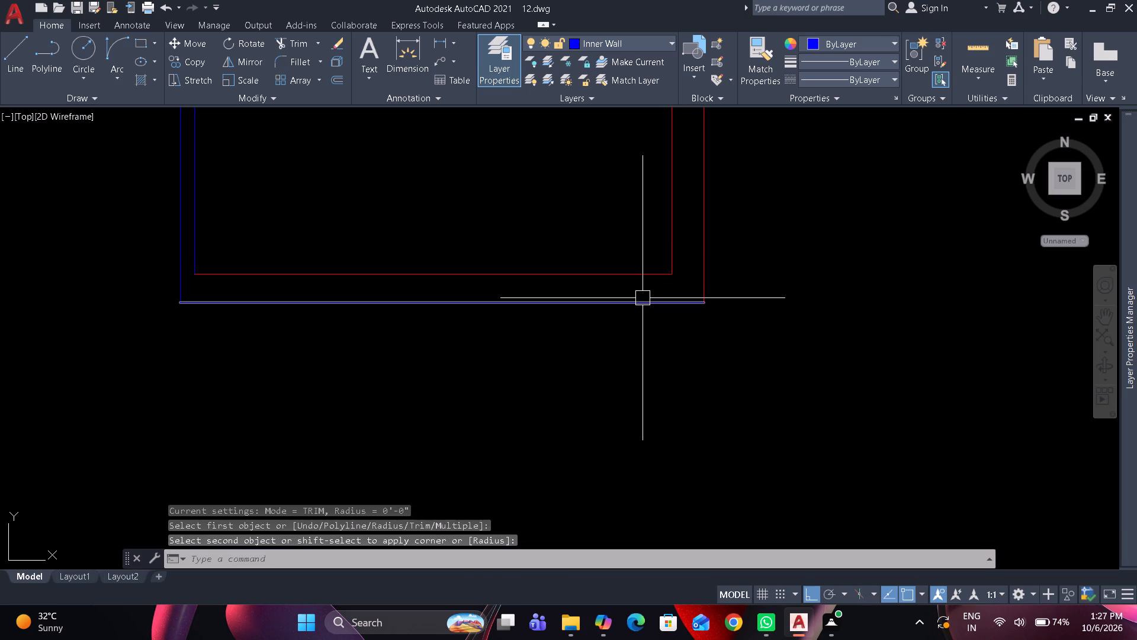
# Move the lower-right room's outer bottom wall line to the Outer Wall layer.
pyautogui.moveTo(642, 299); pyautogui.dragTo(629, 310)
pyautogui.click(622, 48)
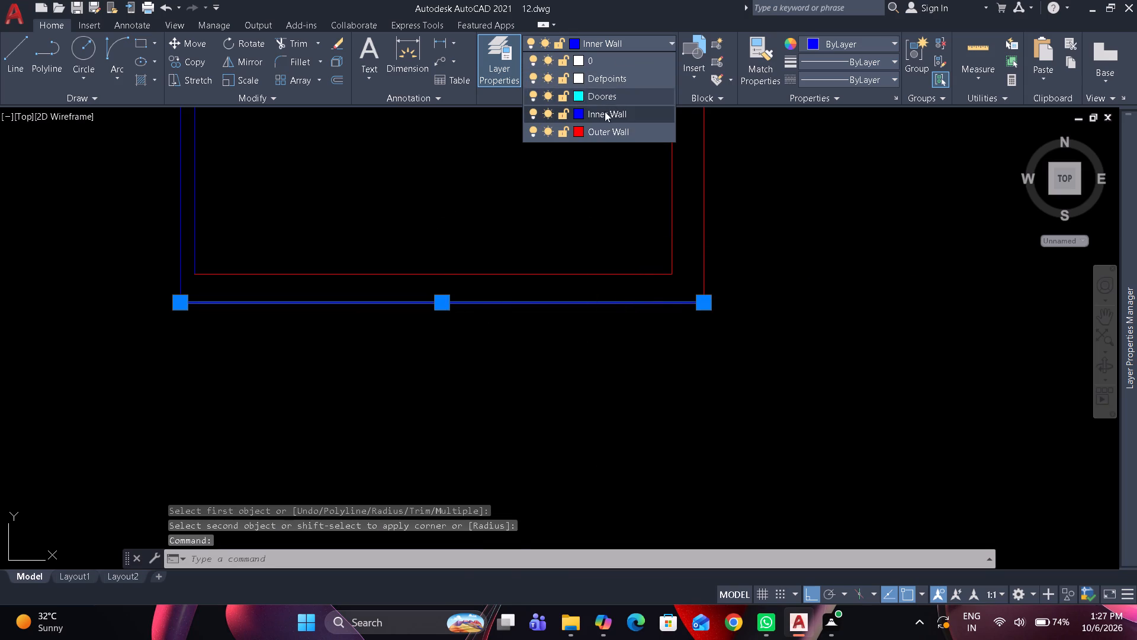
pyautogui.click(599, 130)
pyautogui.press('Escape')
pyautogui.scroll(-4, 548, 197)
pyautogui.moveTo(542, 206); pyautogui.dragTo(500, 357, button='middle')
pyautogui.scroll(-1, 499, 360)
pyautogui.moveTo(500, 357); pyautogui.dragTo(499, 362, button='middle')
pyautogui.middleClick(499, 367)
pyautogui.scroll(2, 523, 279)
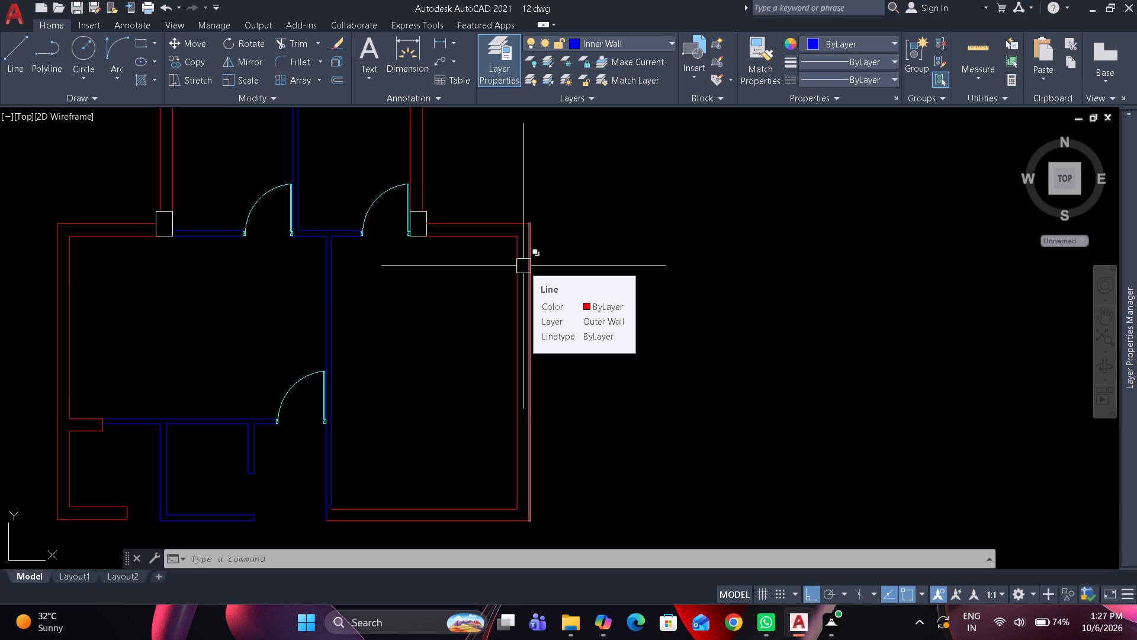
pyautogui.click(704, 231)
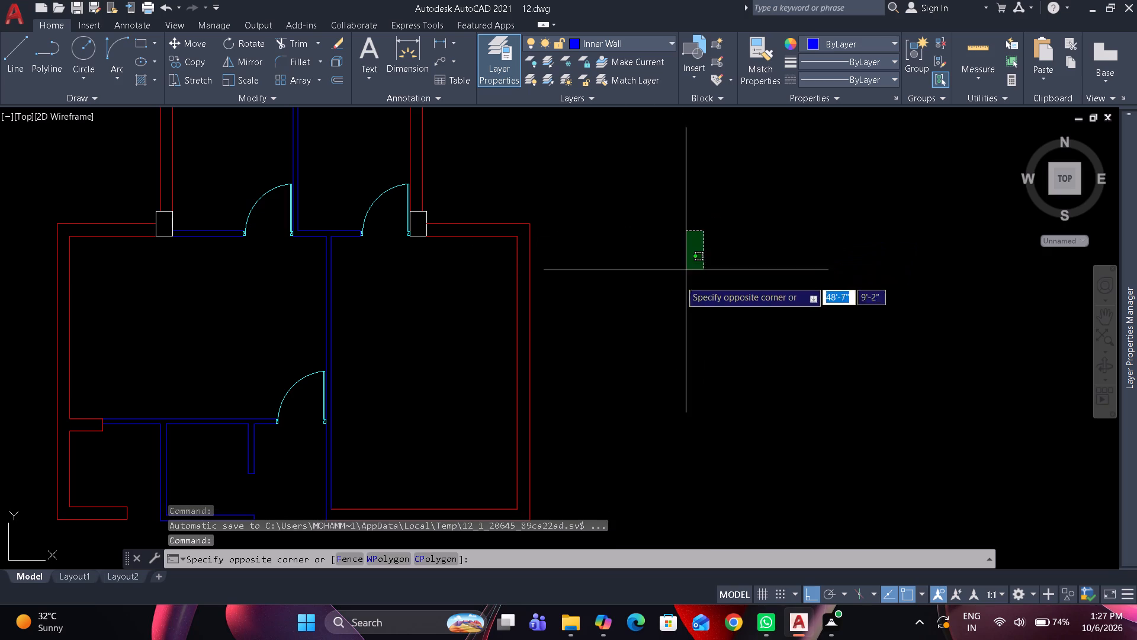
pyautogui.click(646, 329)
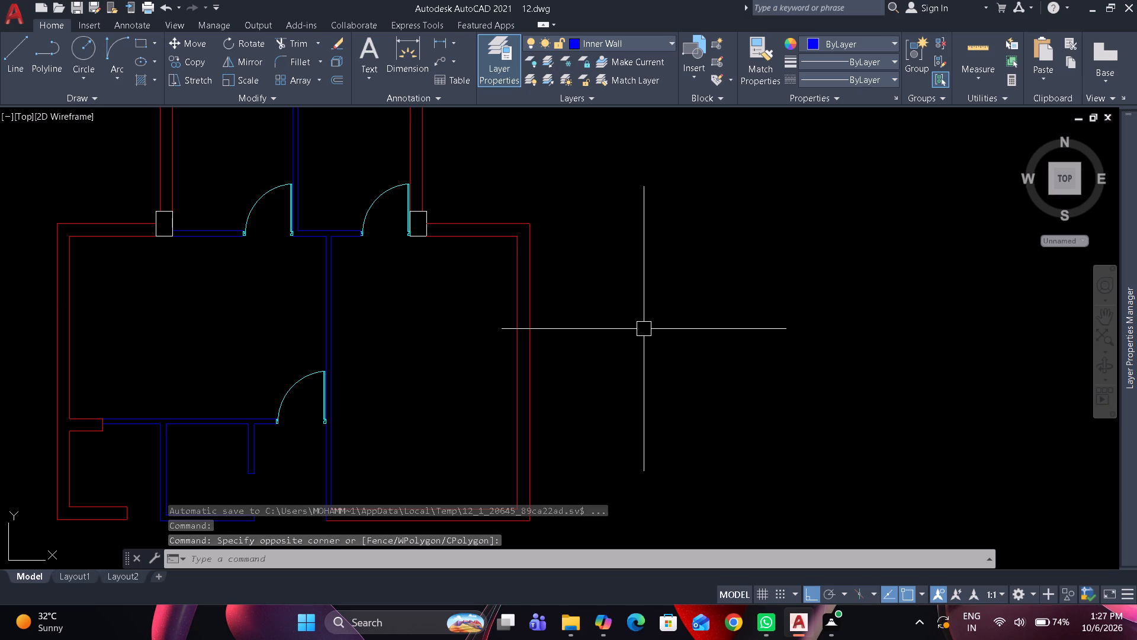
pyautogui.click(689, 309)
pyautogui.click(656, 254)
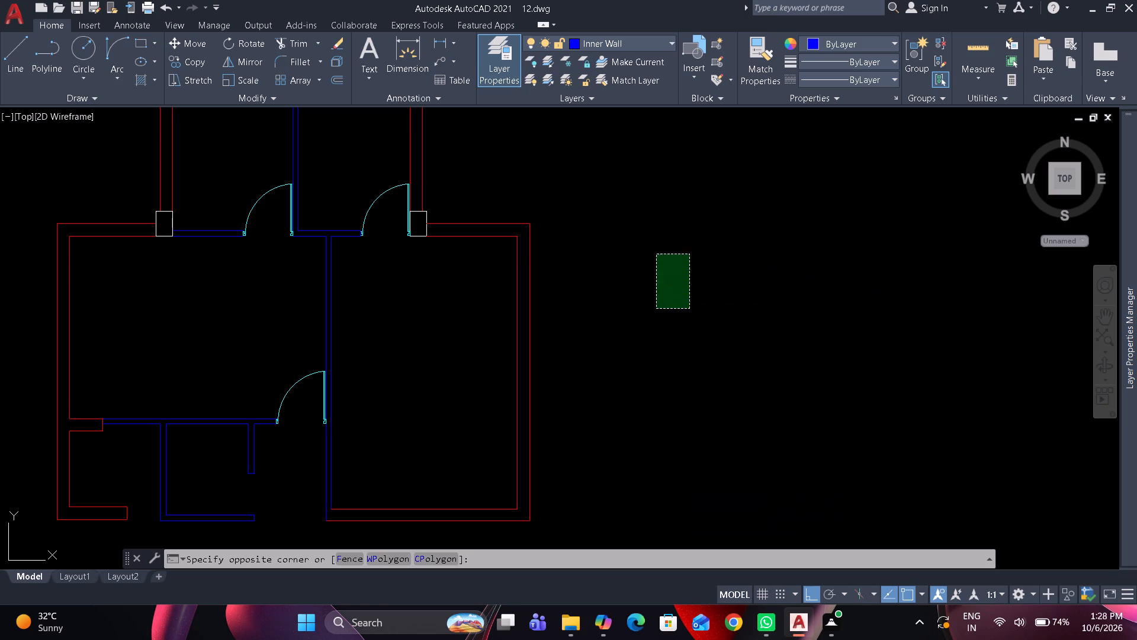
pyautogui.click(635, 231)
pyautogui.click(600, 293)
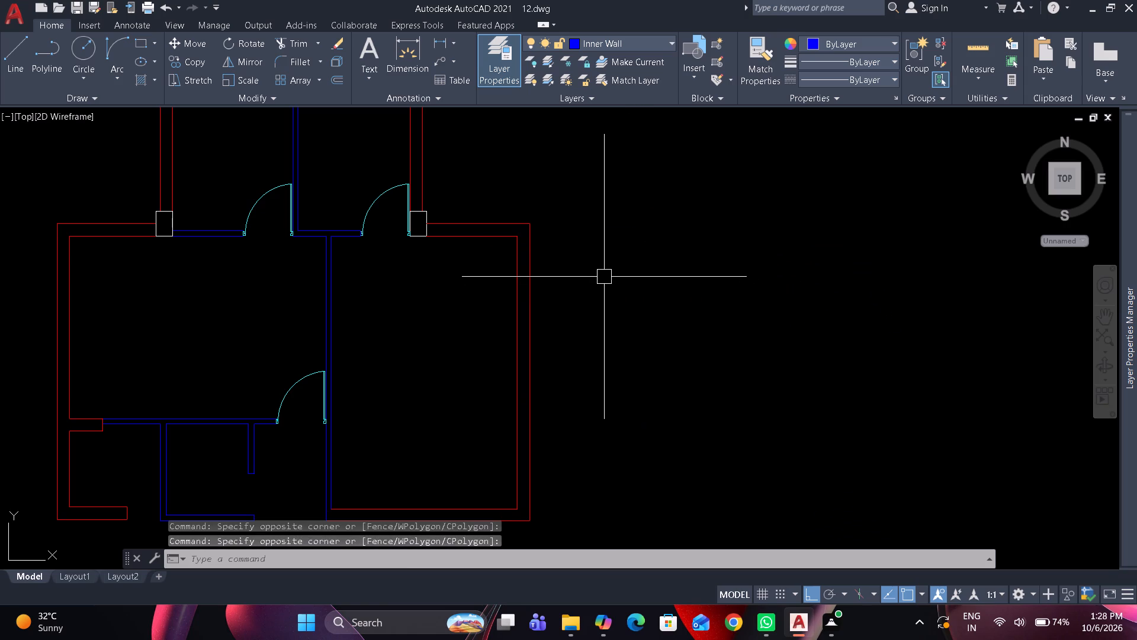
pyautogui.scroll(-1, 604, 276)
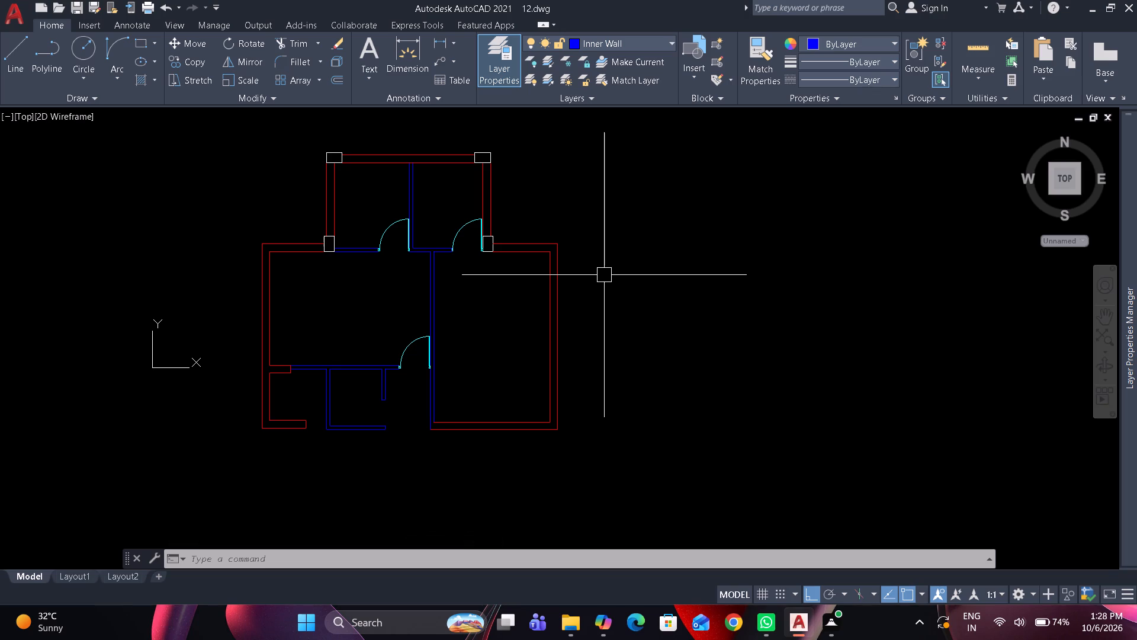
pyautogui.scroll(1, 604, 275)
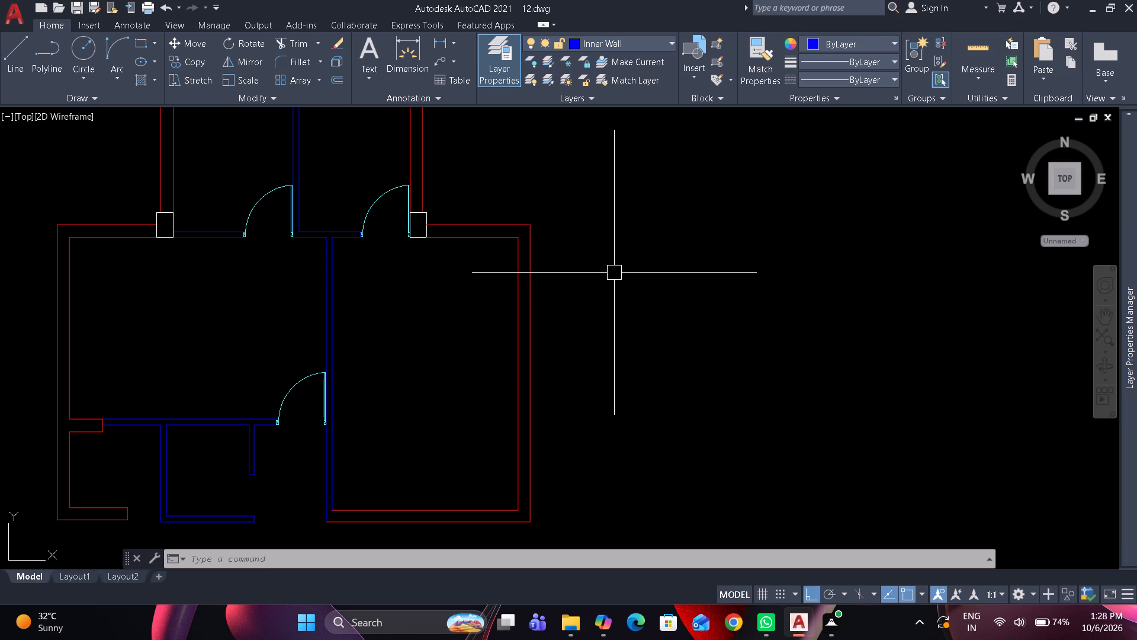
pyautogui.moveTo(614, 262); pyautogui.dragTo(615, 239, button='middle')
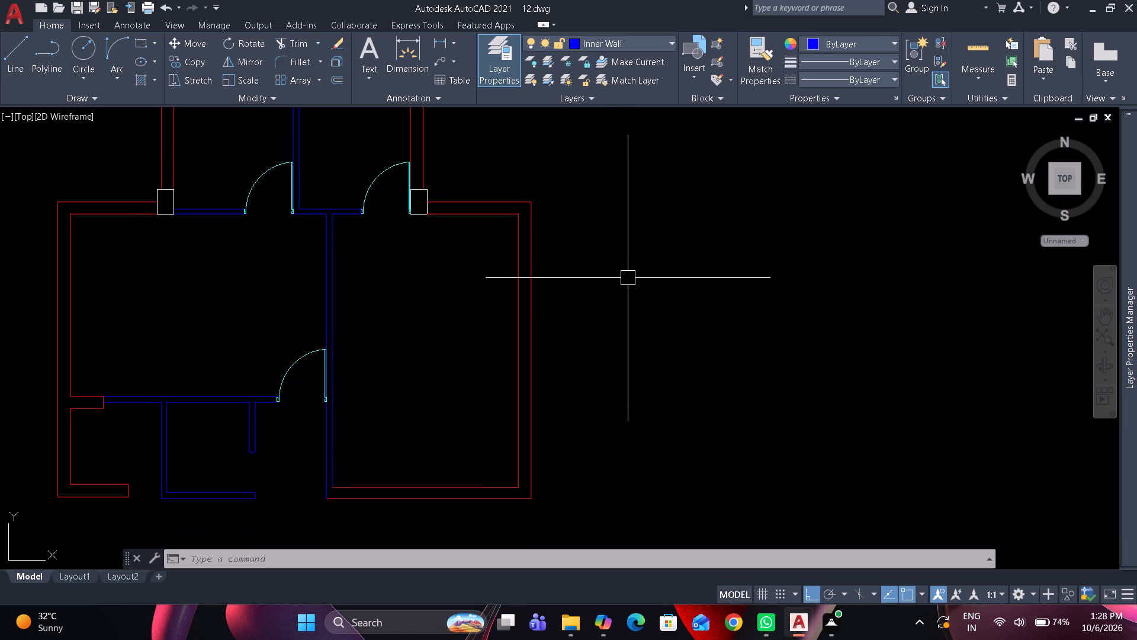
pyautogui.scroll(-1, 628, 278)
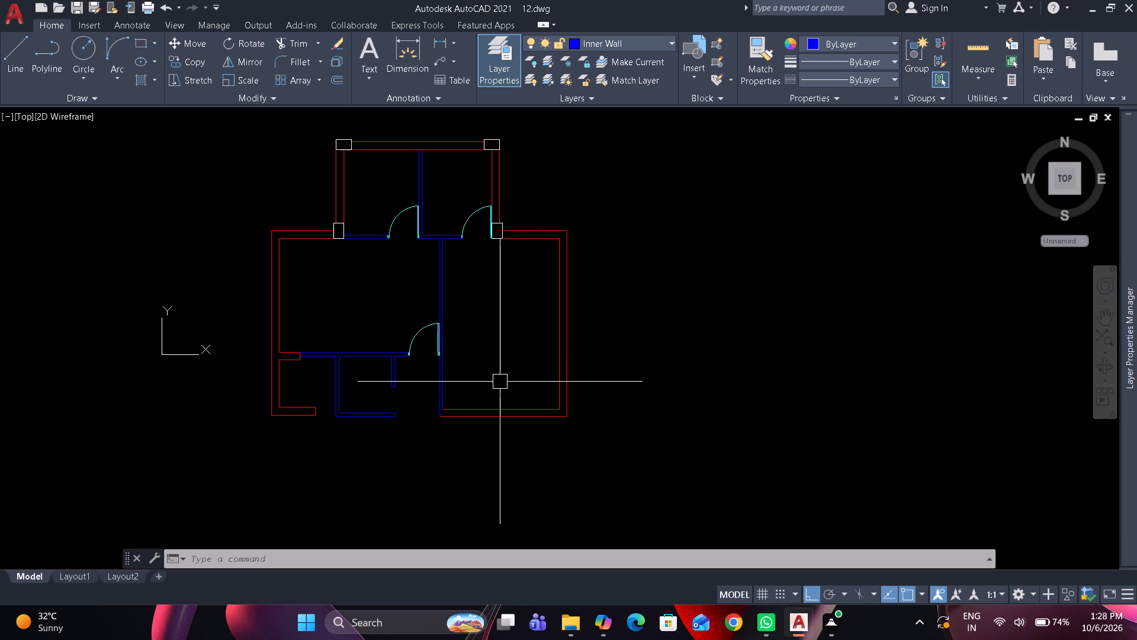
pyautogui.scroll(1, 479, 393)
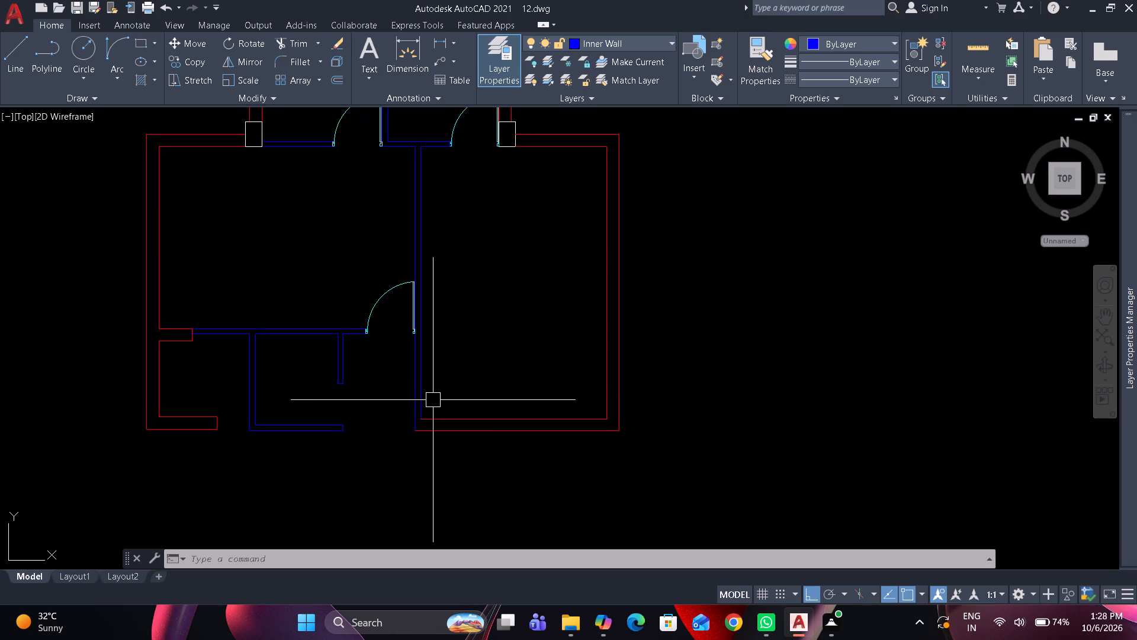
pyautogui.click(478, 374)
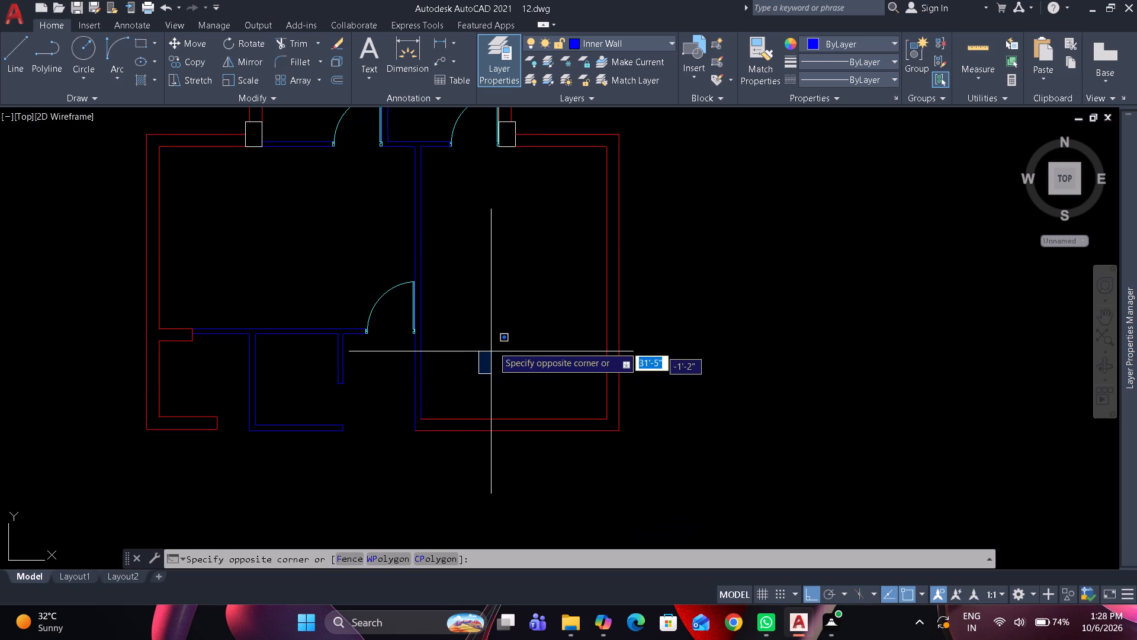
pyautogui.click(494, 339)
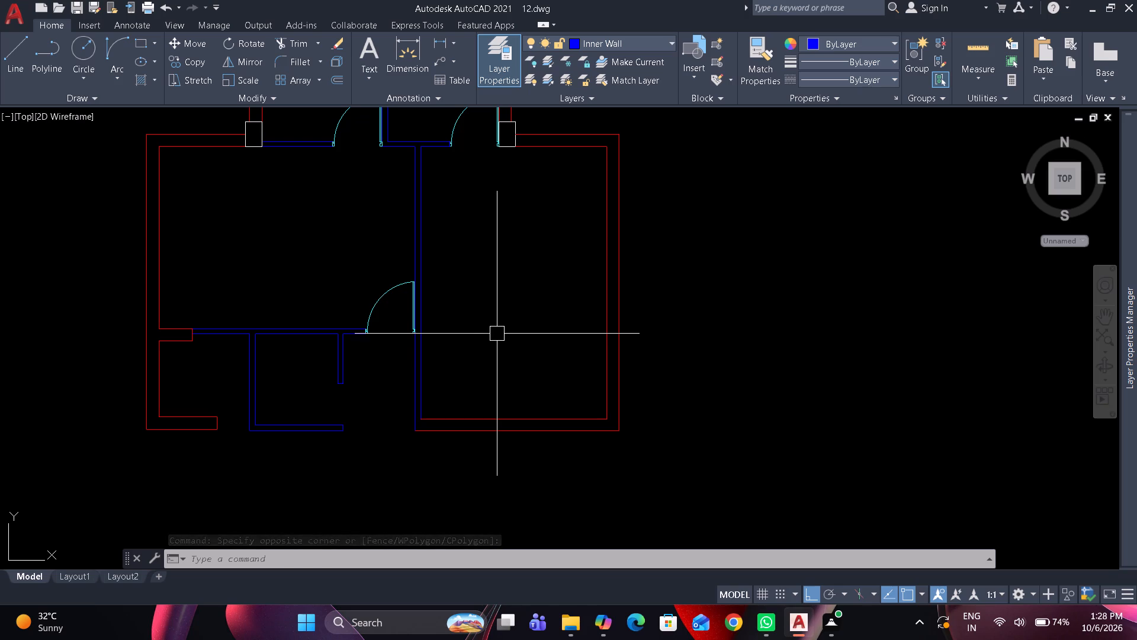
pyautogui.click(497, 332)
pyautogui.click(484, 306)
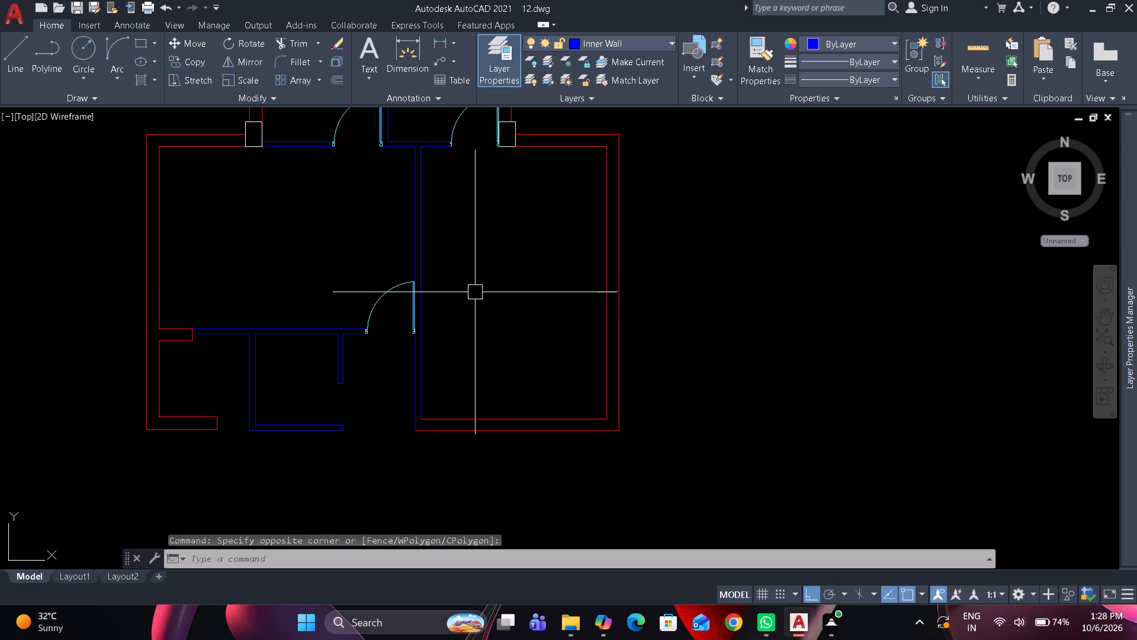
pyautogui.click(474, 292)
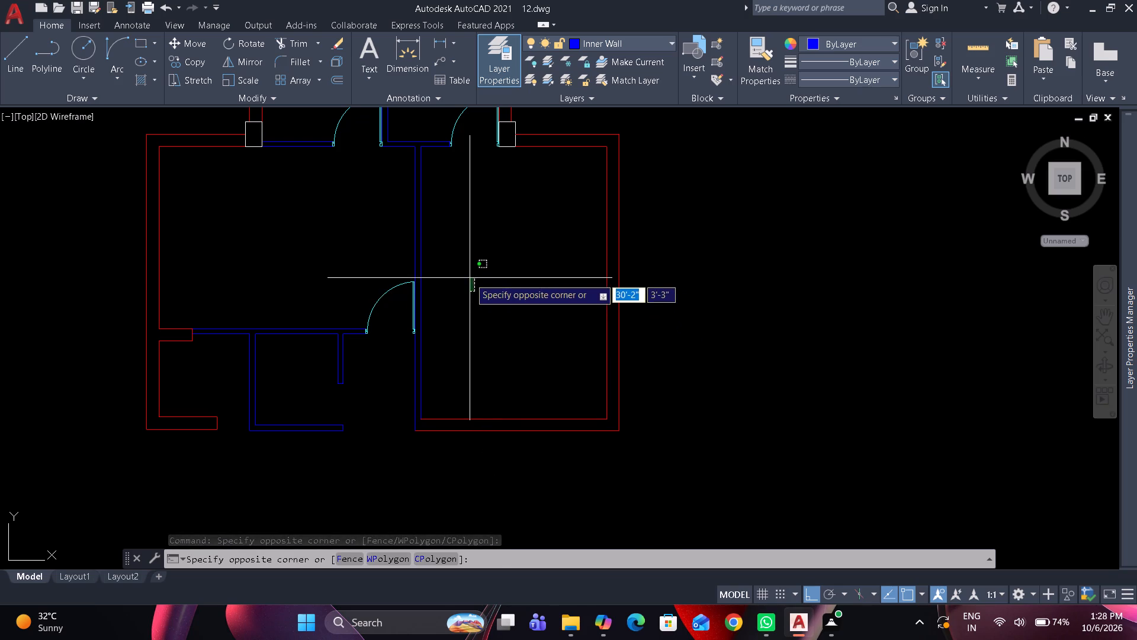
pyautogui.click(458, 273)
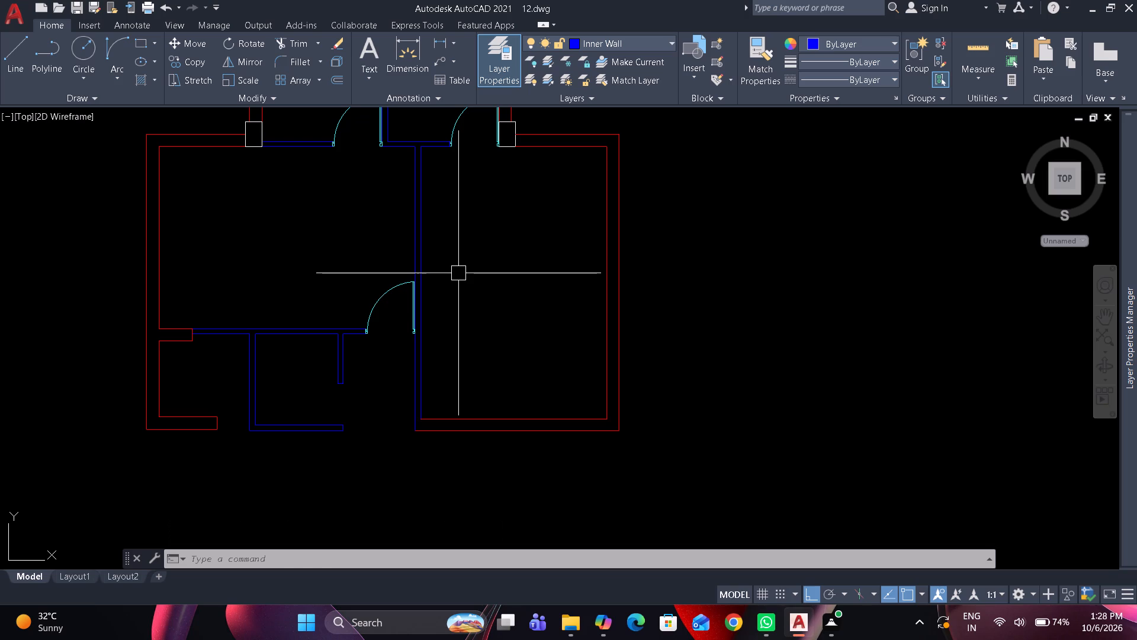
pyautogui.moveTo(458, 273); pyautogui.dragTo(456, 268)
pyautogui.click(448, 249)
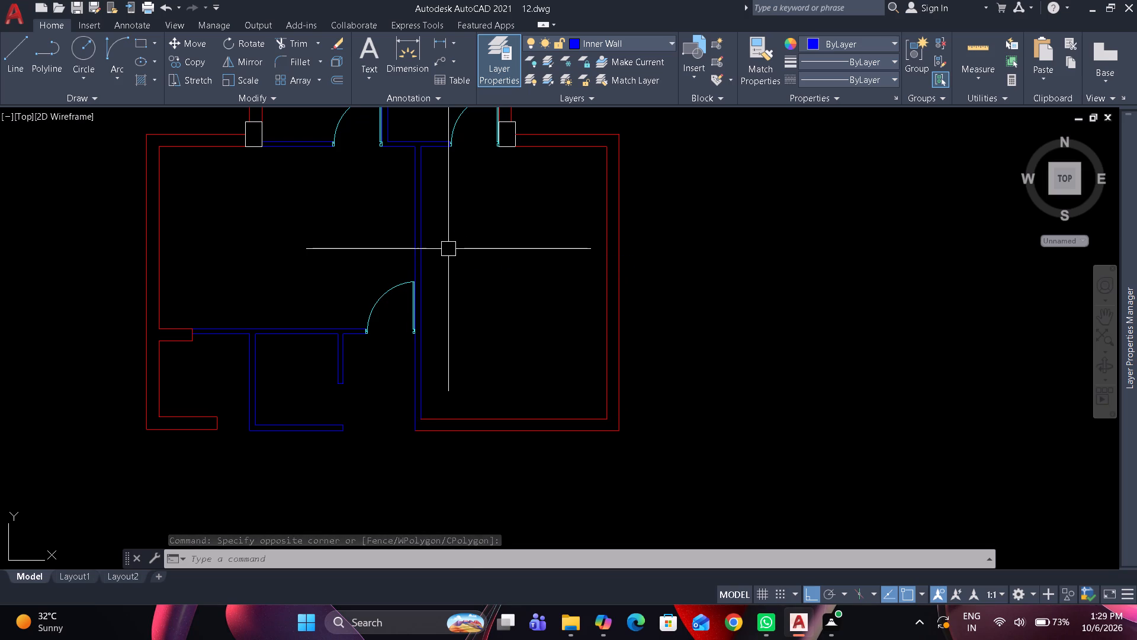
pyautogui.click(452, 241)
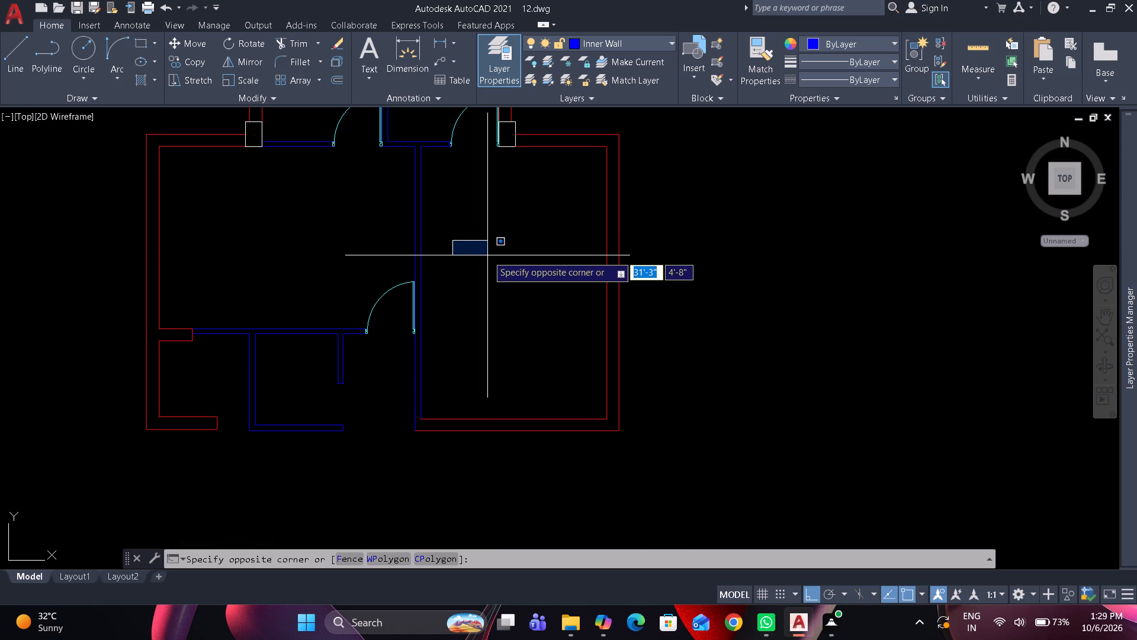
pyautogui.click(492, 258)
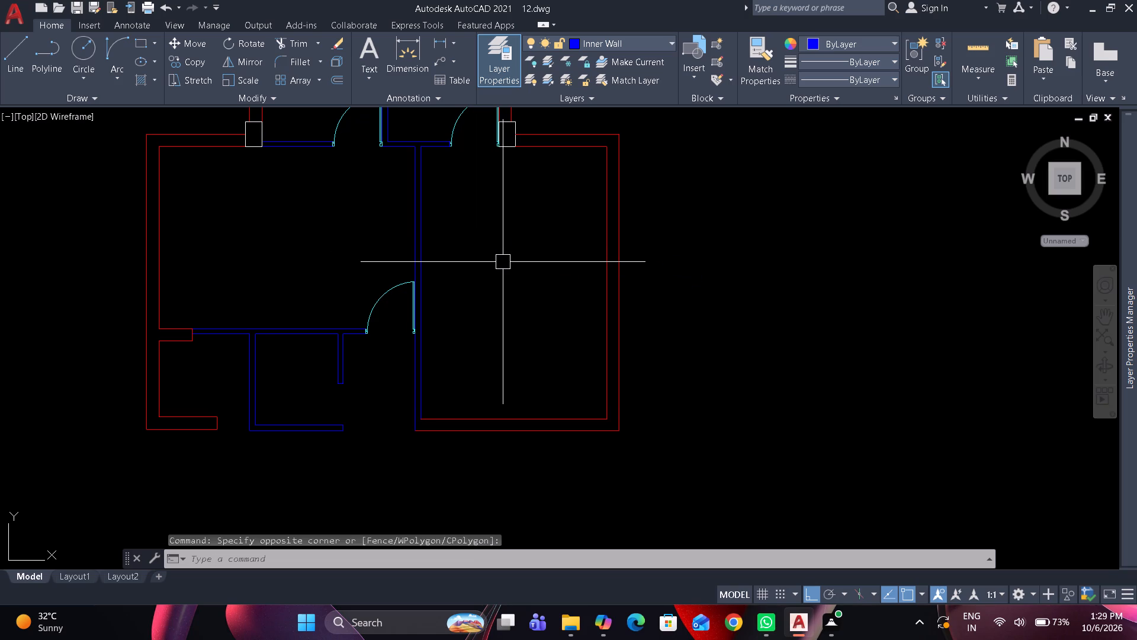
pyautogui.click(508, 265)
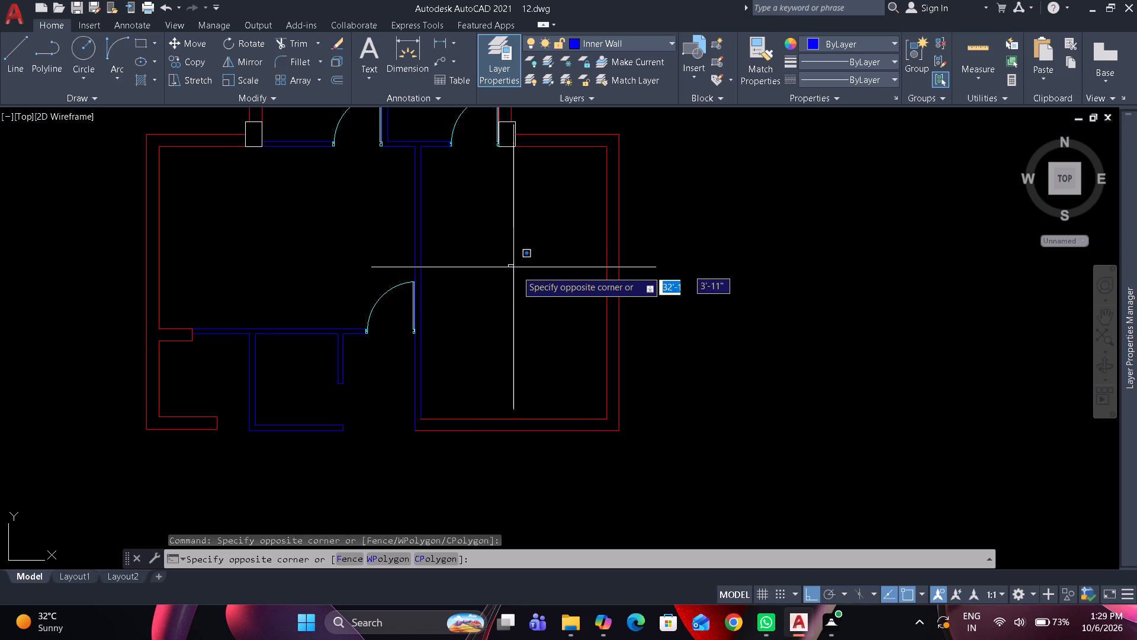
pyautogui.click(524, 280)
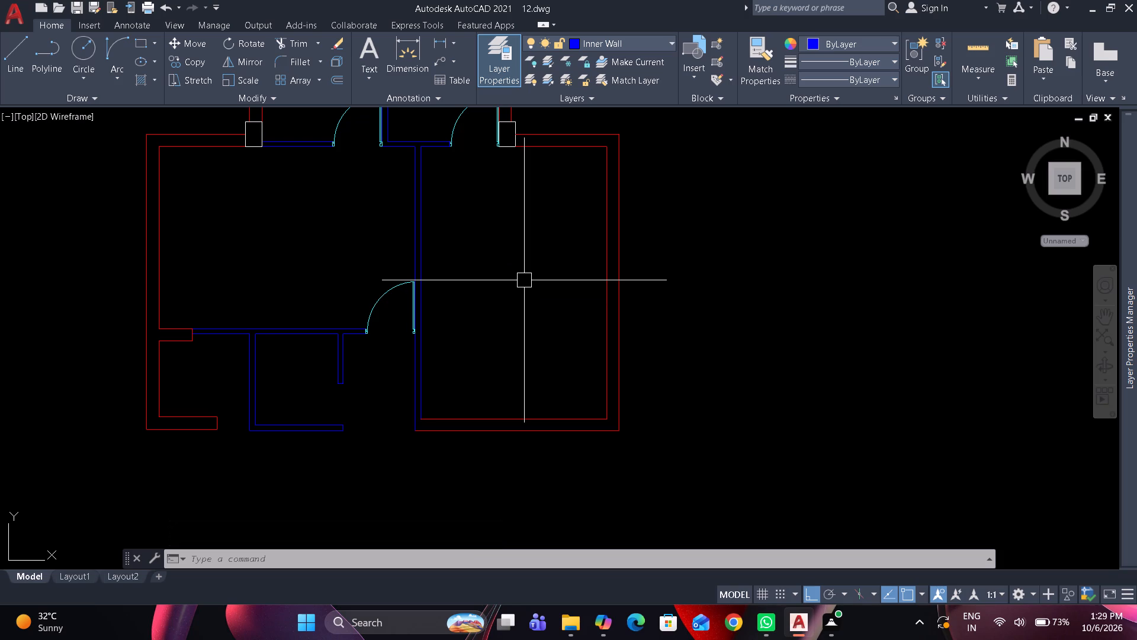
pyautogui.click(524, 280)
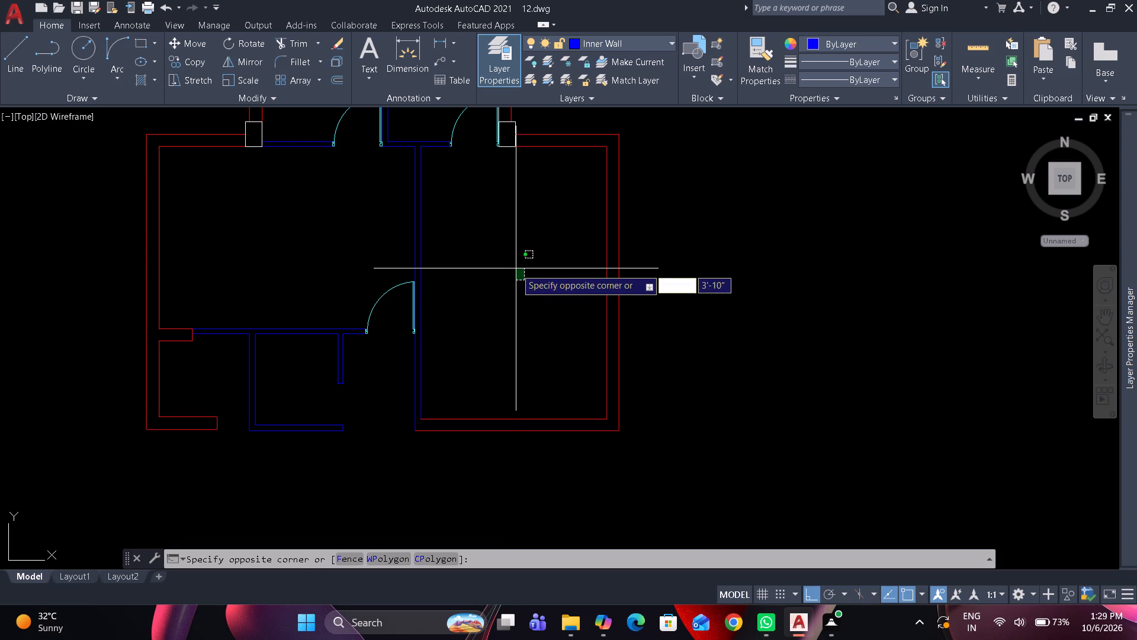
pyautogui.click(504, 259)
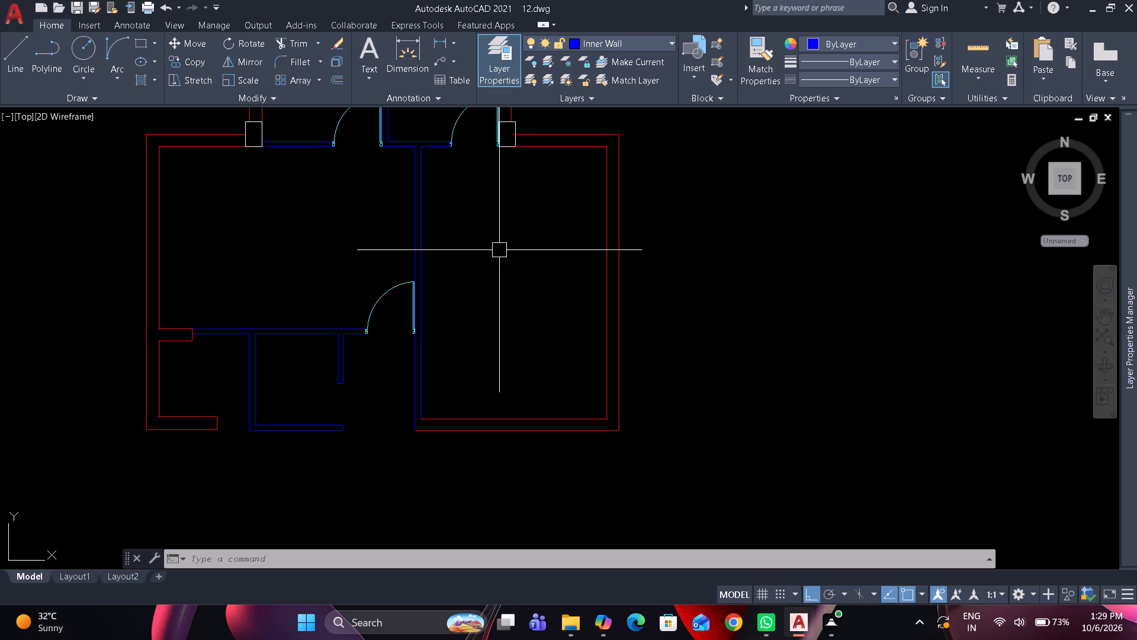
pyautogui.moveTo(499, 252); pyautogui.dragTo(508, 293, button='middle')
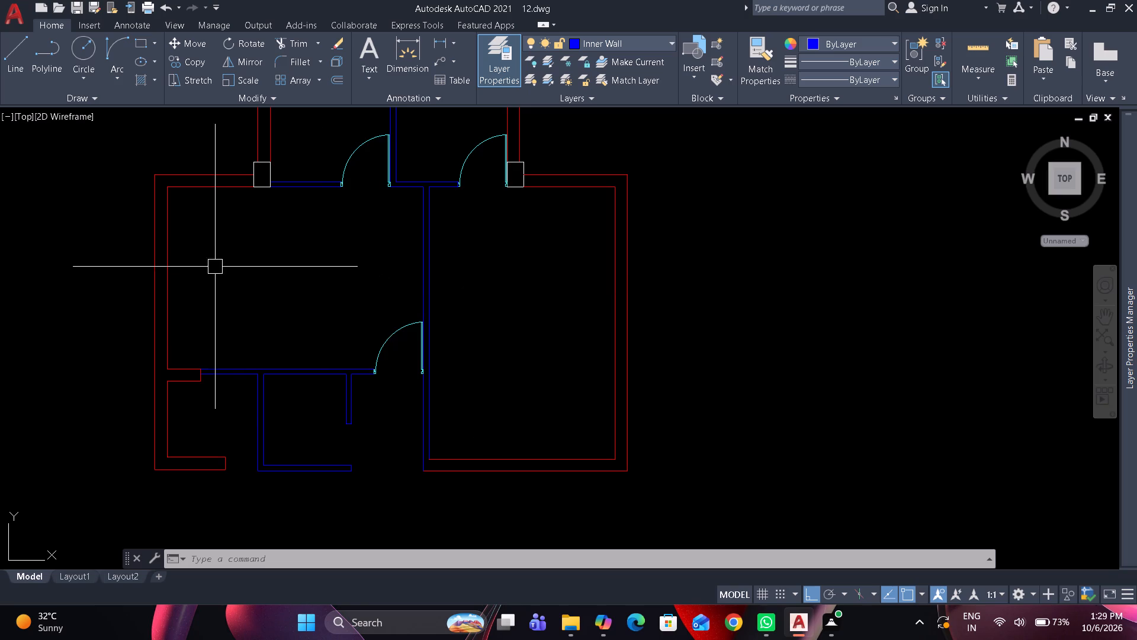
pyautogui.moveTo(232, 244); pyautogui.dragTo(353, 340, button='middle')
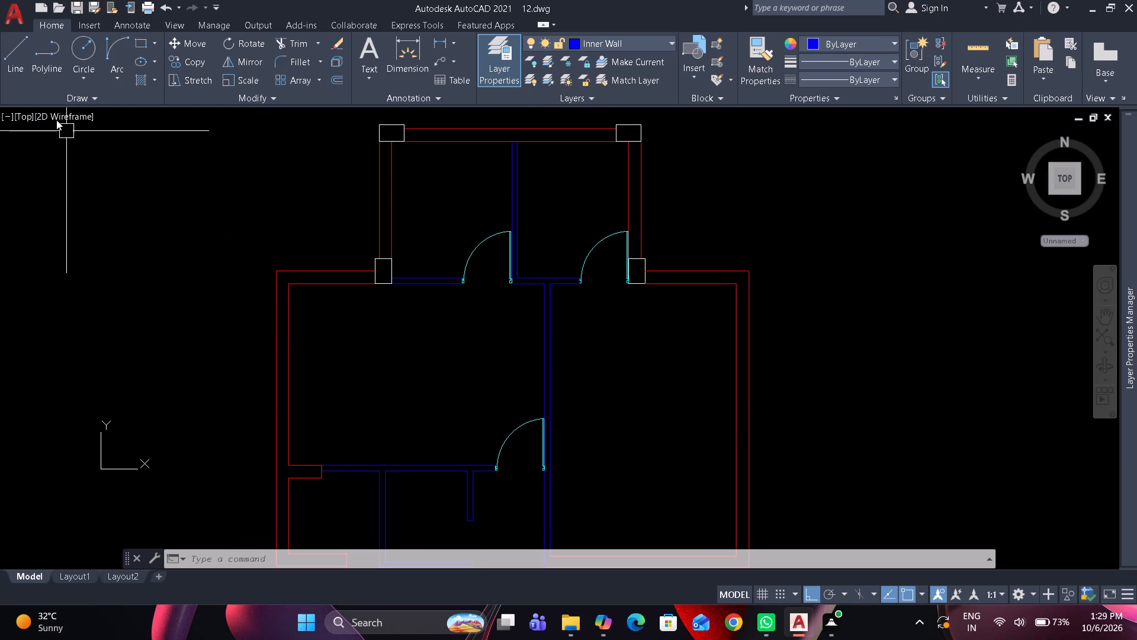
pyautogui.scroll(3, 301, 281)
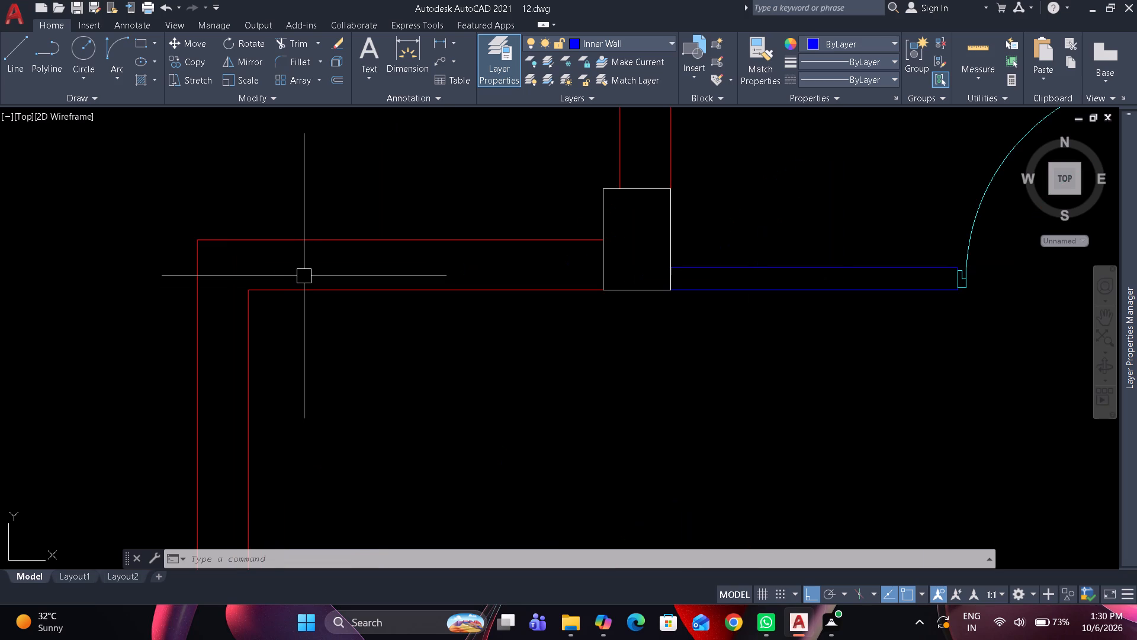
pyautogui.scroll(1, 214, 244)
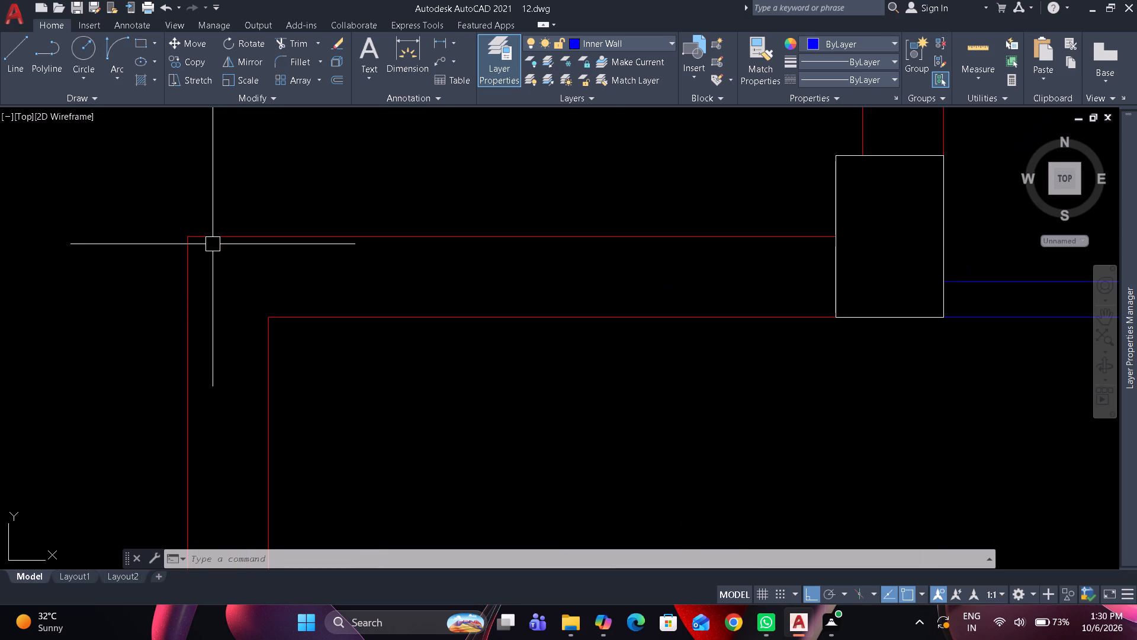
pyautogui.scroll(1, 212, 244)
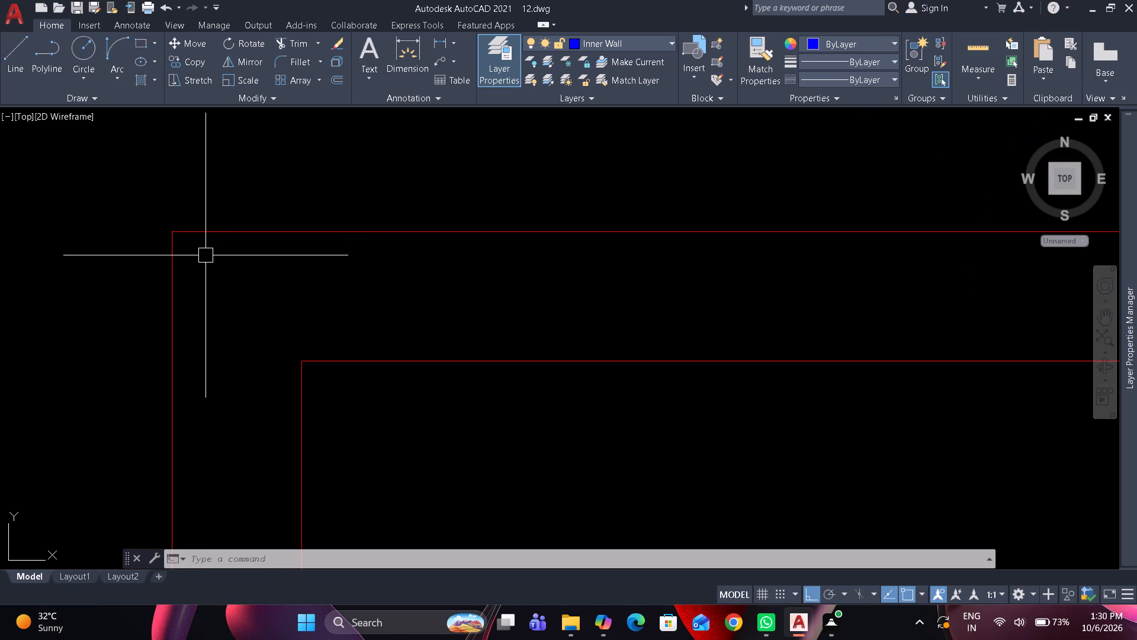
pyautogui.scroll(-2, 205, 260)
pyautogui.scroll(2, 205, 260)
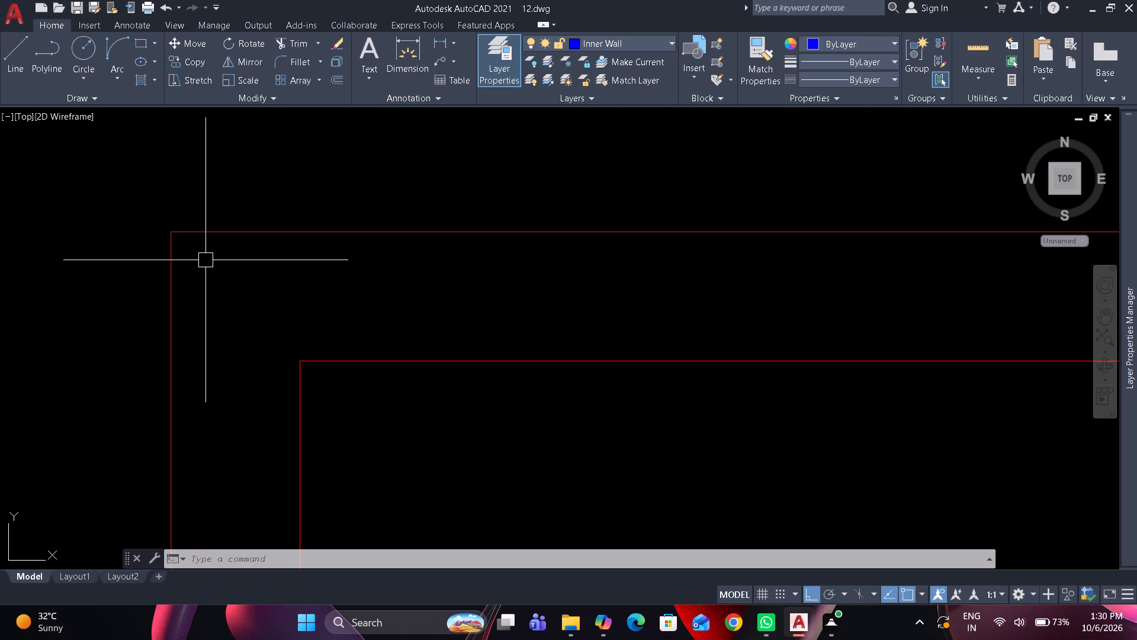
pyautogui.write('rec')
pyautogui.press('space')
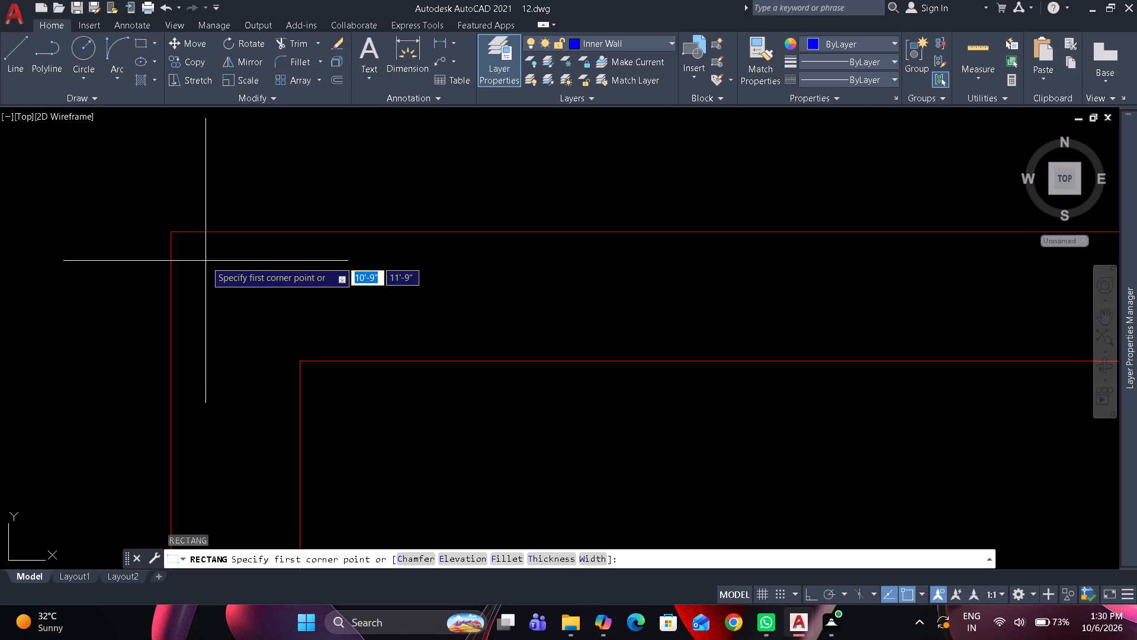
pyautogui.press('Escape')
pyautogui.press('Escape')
# On layer 0, draw a rectangle about 4" by 4" inward from the outer top-left wall corner of the large left room.
pyautogui.click(599, 47)
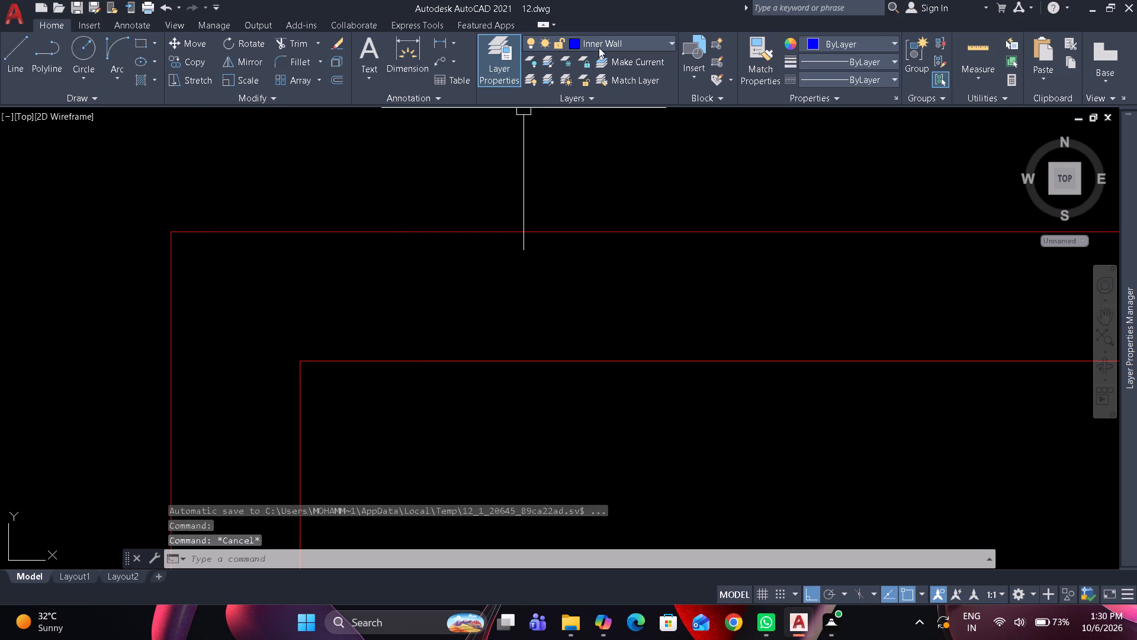
pyautogui.click(592, 57)
pyautogui.press('Escape')
pyautogui.press('Escape')
pyautogui.press('Escape')
pyautogui.press('Escape')
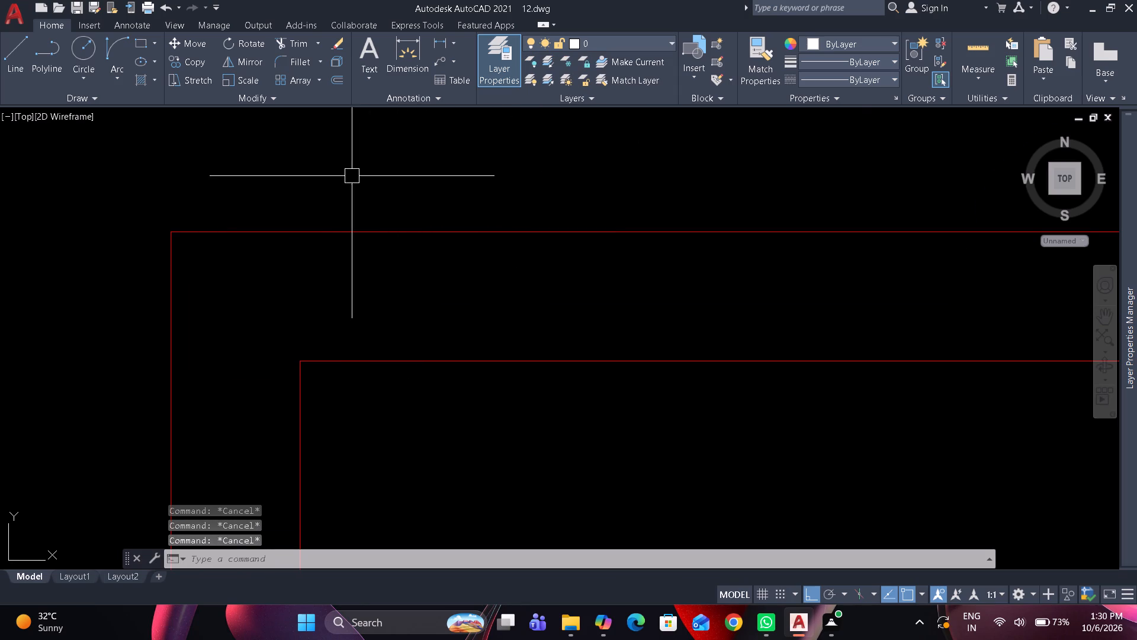
pyautogui.press('Escape')
pyautogui.press('Escape')
pyautogui.write('rec')
pyautogui.press('space')
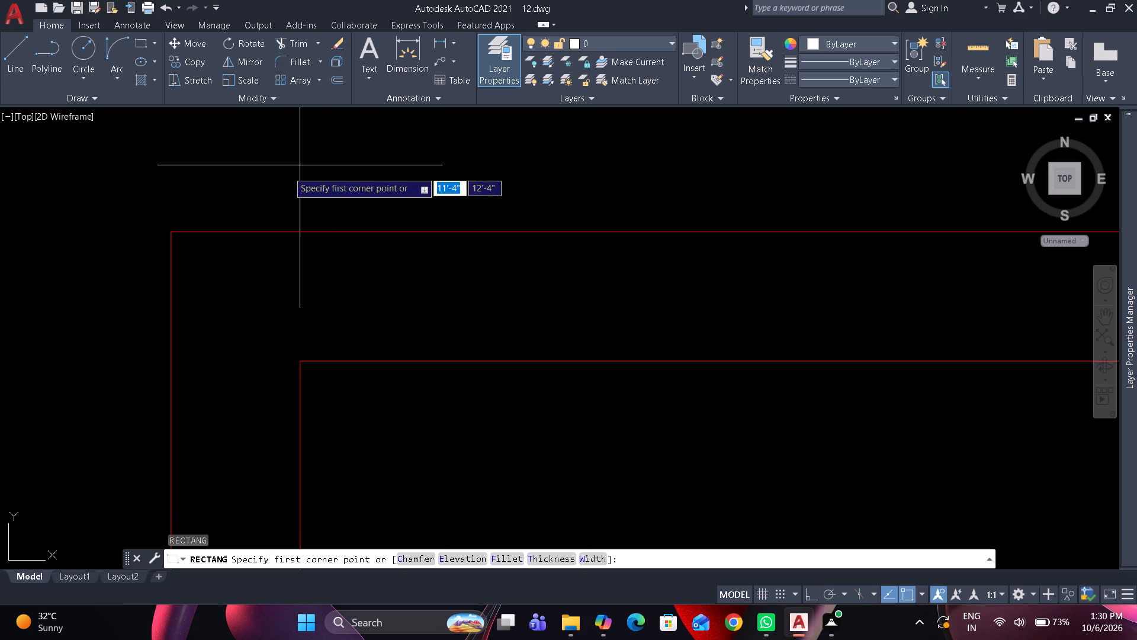
pyautogui.click(169, 225)
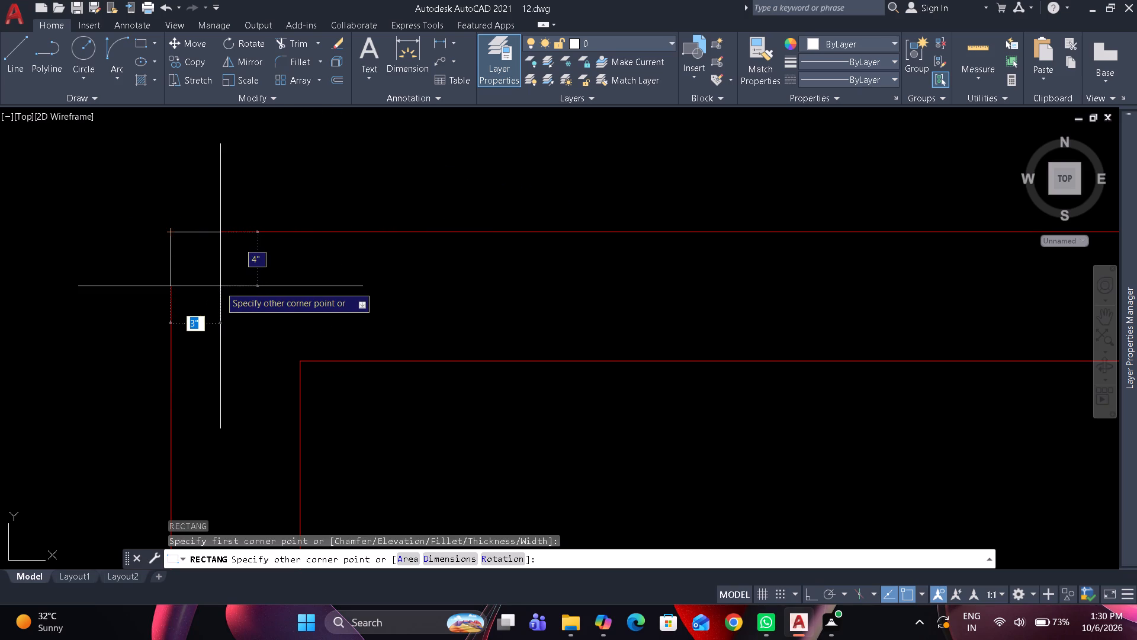
pyautogui.click(226, 286)
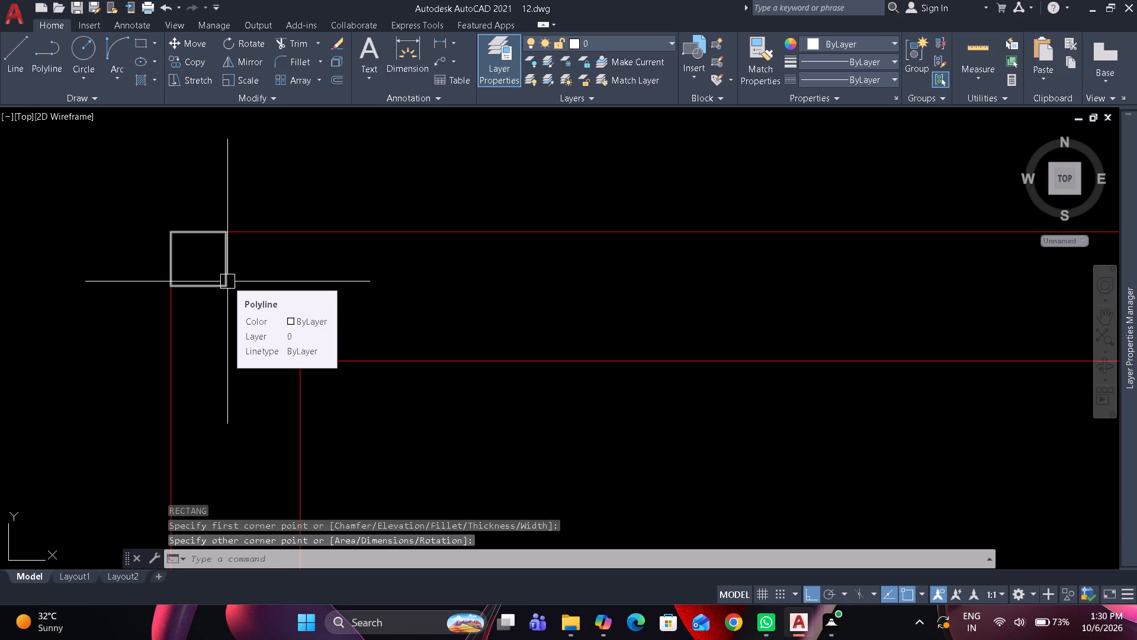
# Draw a horizontal line from the midpoint of the small corner square's inner side to the facing edge of the column.
pyautogui.scroll(-1, 268, 267)
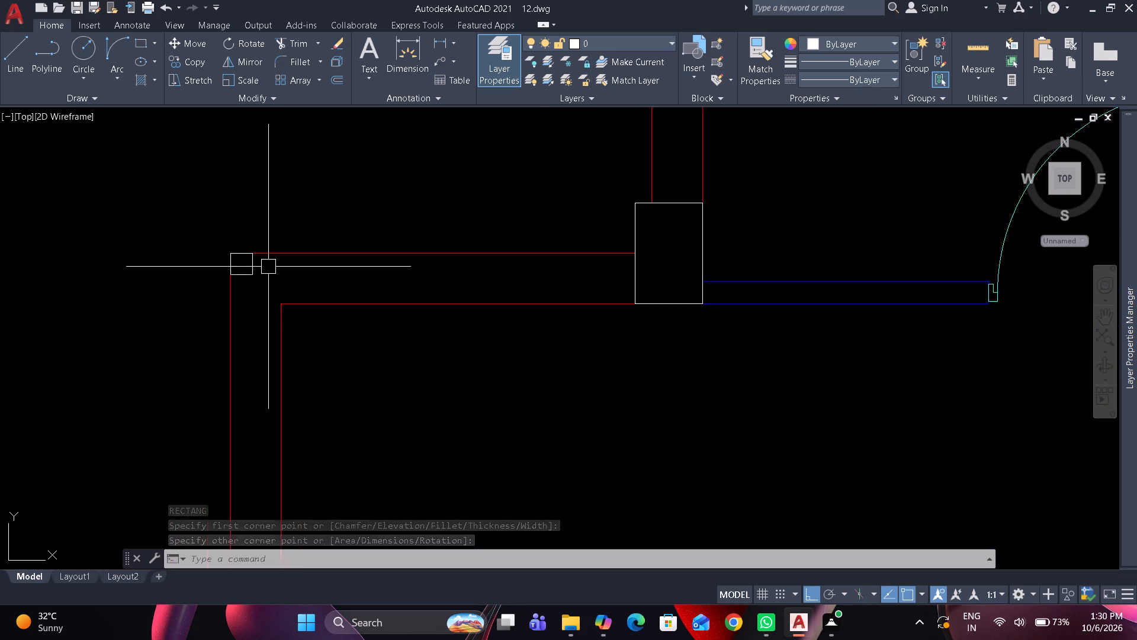
pyautogui.scroll(-2, 268, 267)
pyautogui.scroll(2, 290, 267)
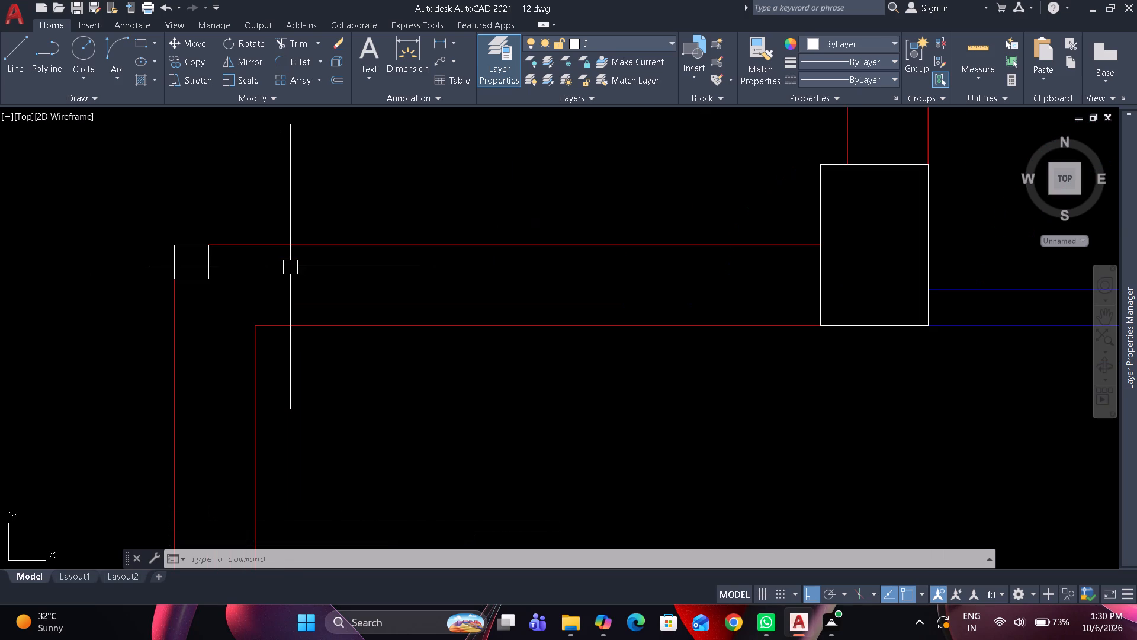
pyautogui.press('l')
pyautogui.press('space')
pyautogui.click(213, 265)
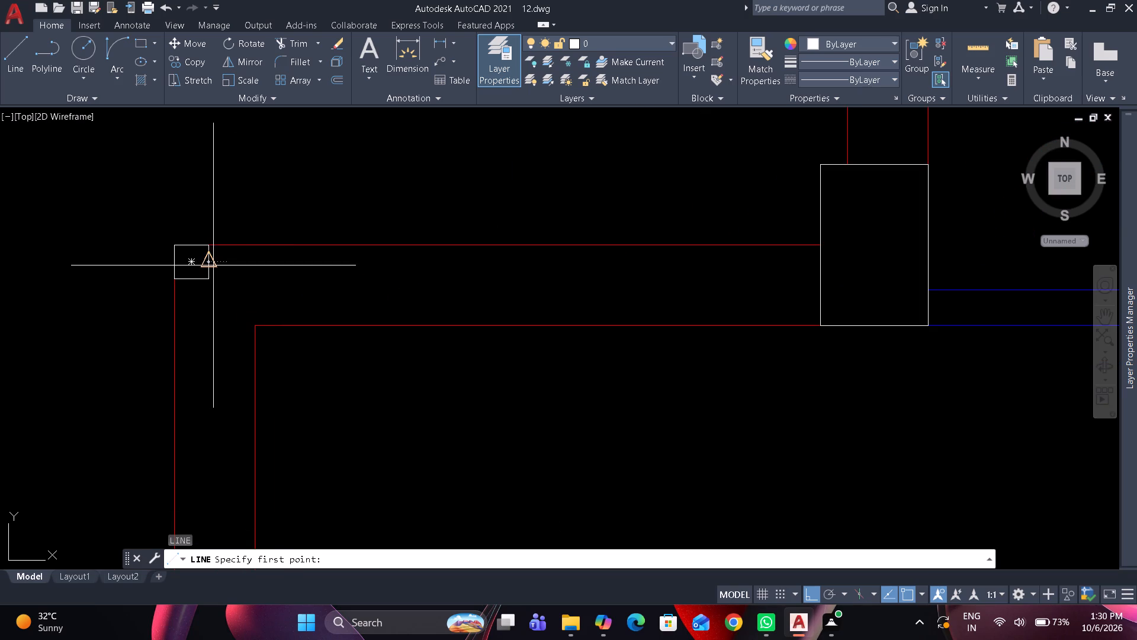
pyautogui.click(820, 268)
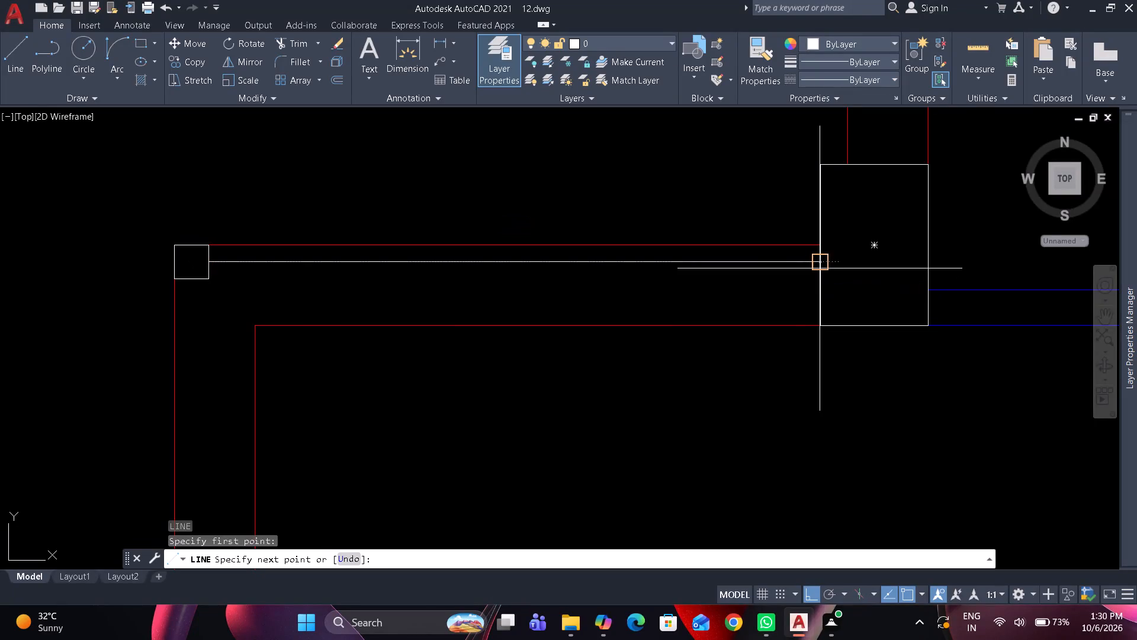
pyautogui.press('space')
# Draw two staggered rectangles about 2" deep meeting at the line's midpoint, one below it from the small square, one above it to the column.
pyautogui.press('r')
pyautogui.write('ec')
pyautogui.press('space')
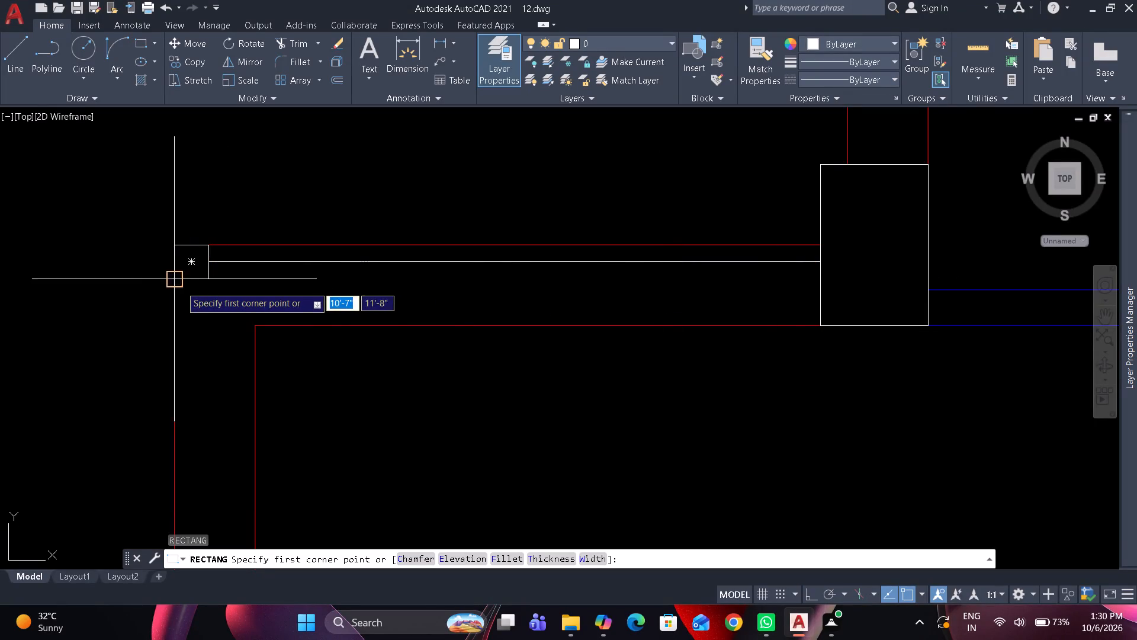
pyautogui.click(208, 282)
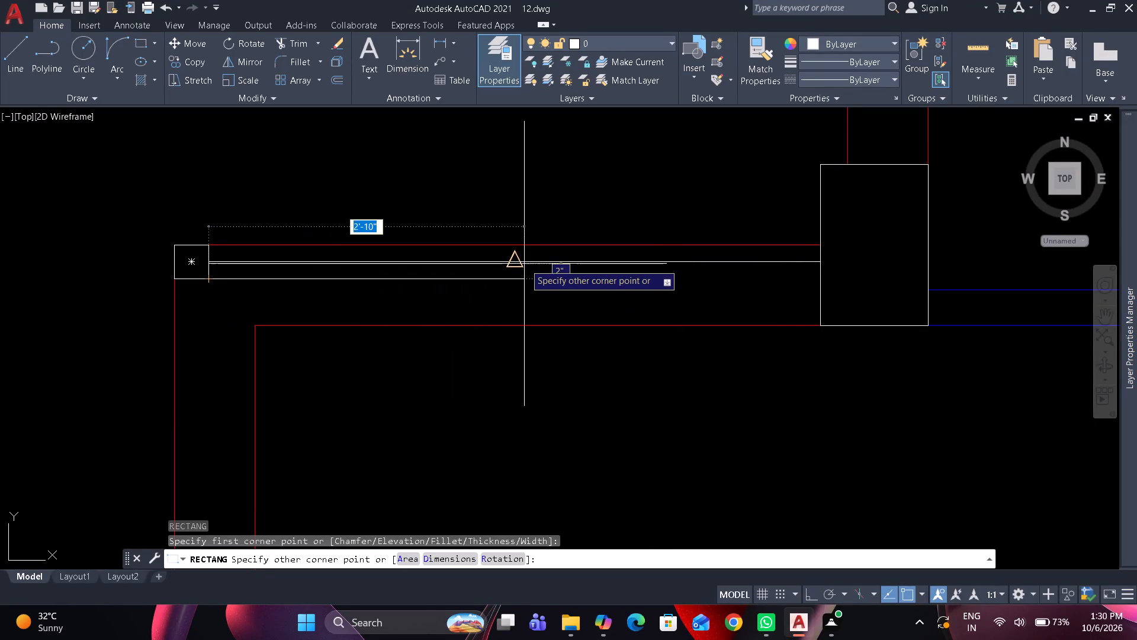
pyautogui.click(518, 260)
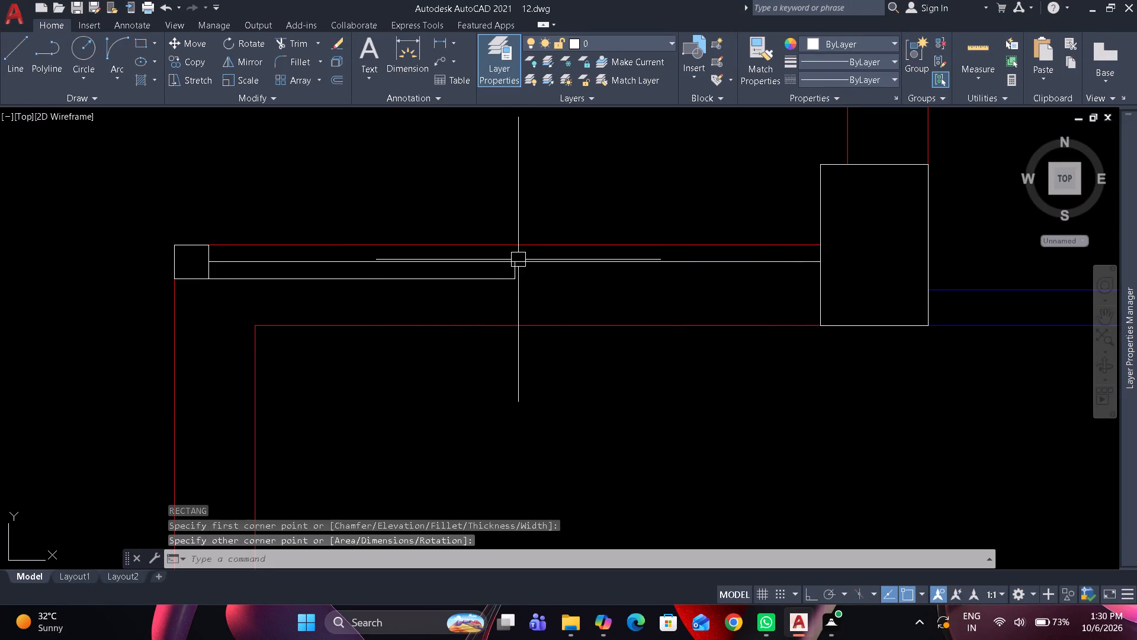
pyautogui.press('space')
pyautogui.click(518, 260)
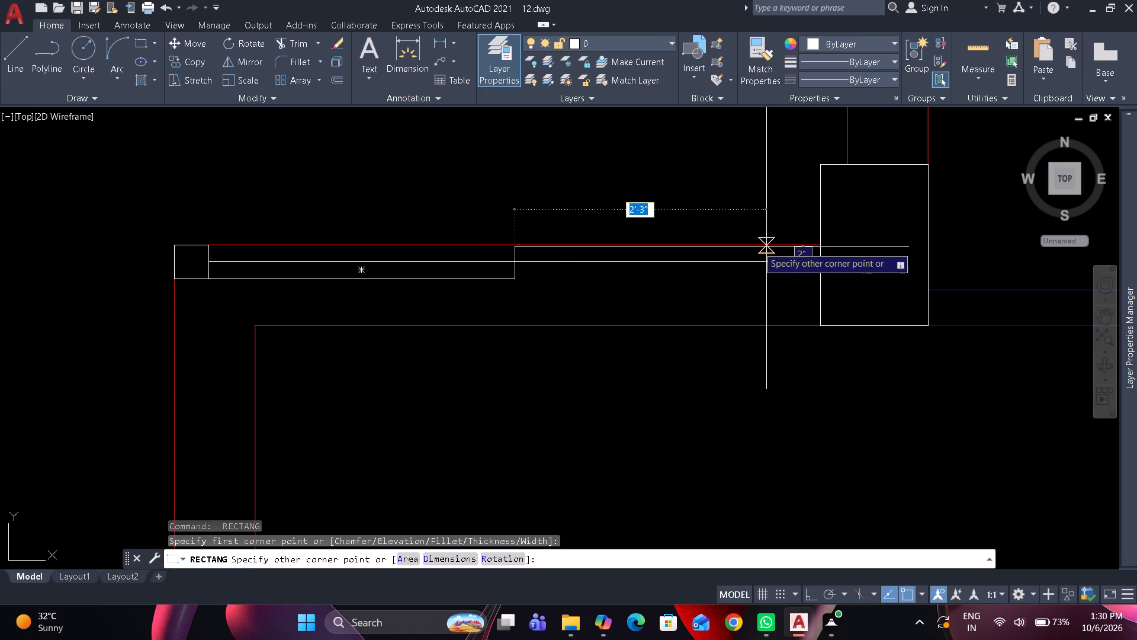
pyautogui.click(820, 244)
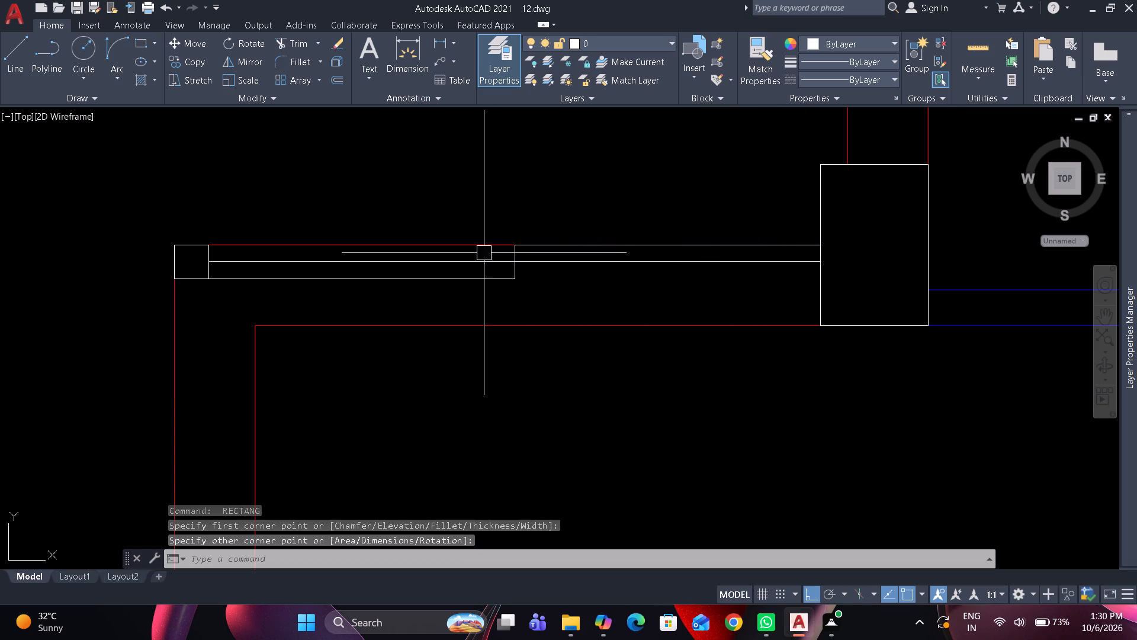
# Erase the horizontal centre line that runs between the two staggered rectangles.
pyautogui.scroll(3, 528, 268)
pyautogui.click(526, 249)
pyautogui.click(528, 258)
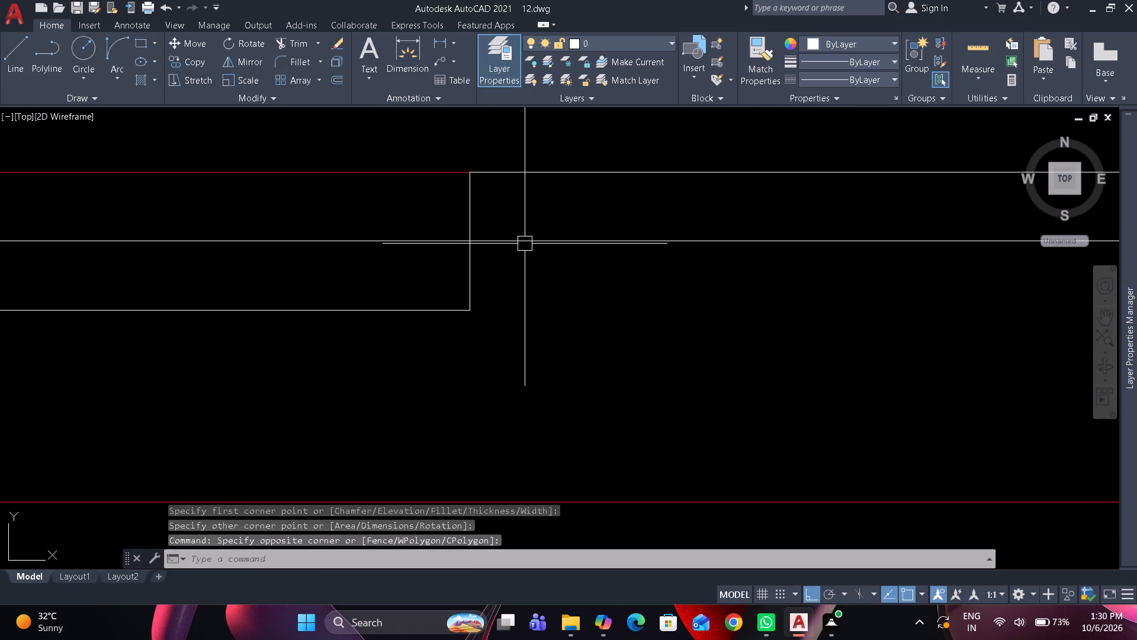
pyautogui.click(524, 241)
pyautogui.click(576, 313)
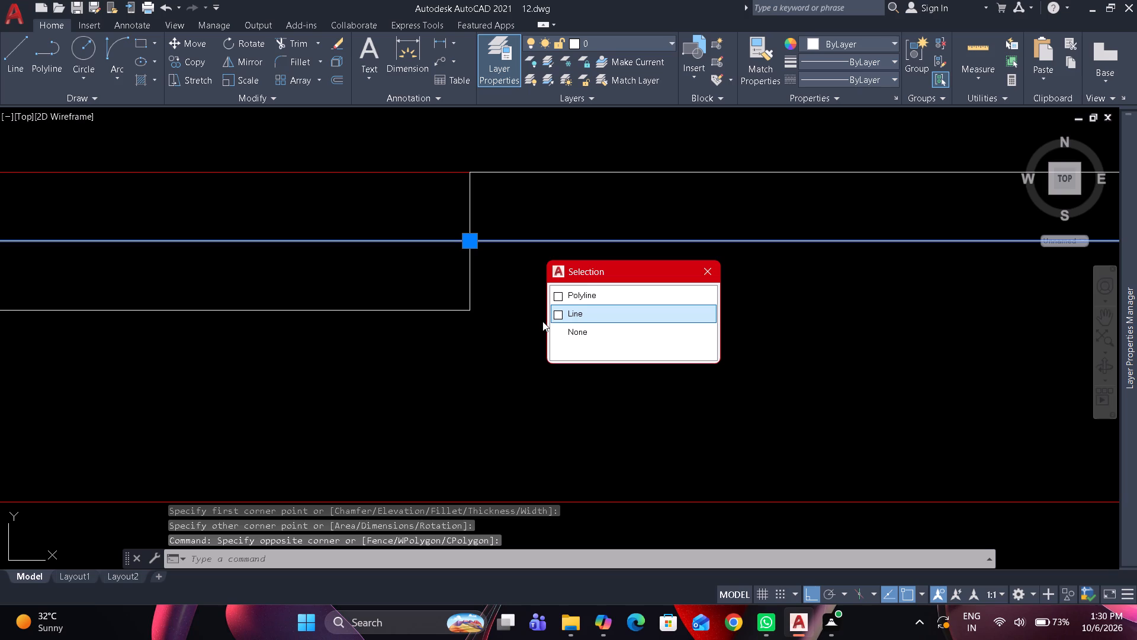
pyautogui.click(566, 315)
pyautogui.write('e')
pyautogui.press('space')
# Draw a 3' vertical line downward from the lower inner corner of the small corner square.
pyautogui.scroll(-2, 566, 313)
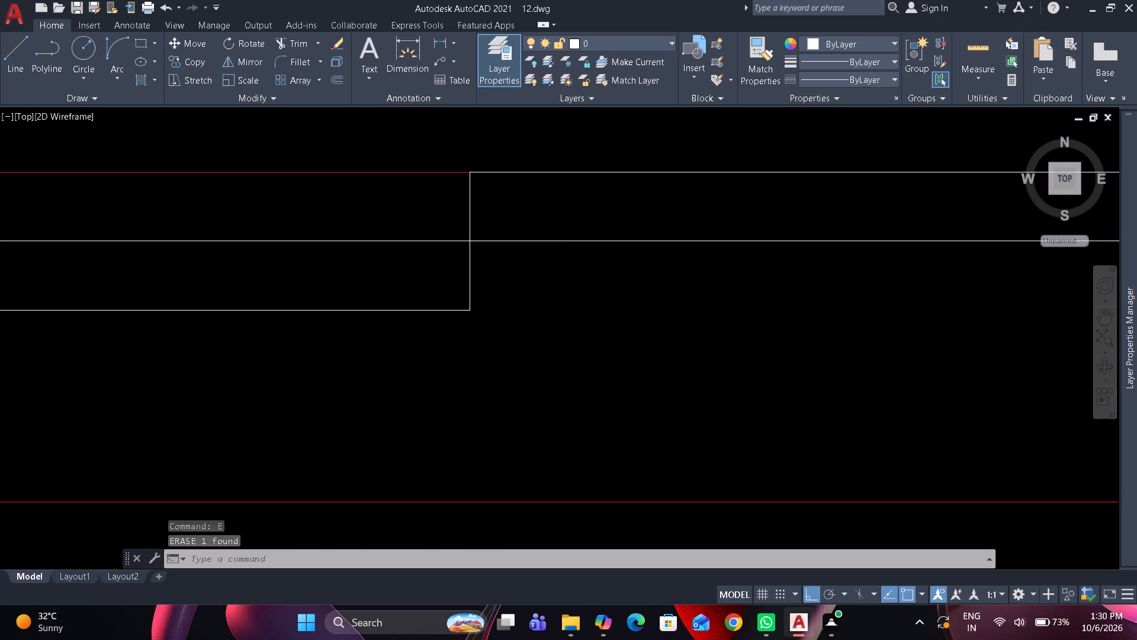
pyautogui.scroll(-2, 566, 313)
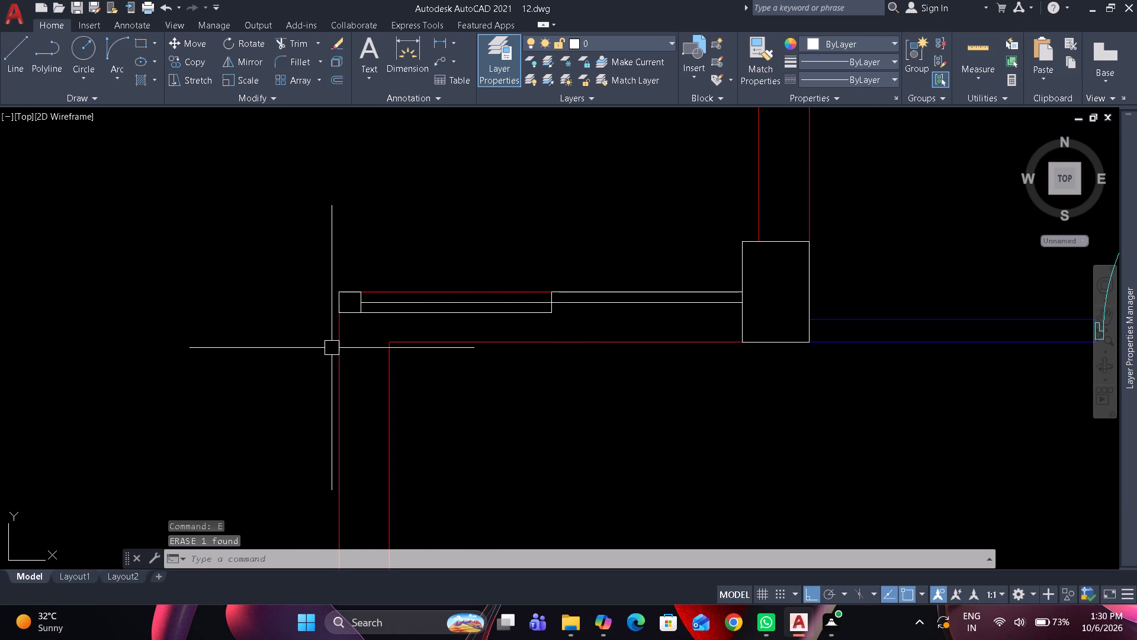
pyautogui.moveTo(330, 348); pyautogui.dragTo(323, 269, button='middle')
pyautogui.scroll(-3, 323, 269)
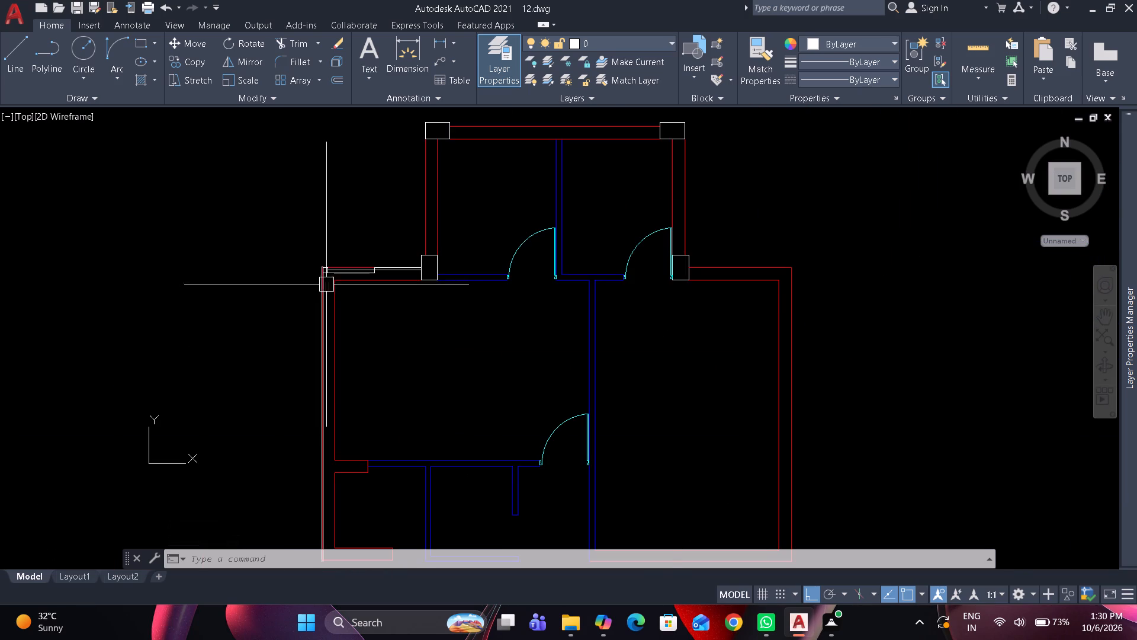
pyautogui.scroll(1, 327, 284)
pyautogui.scroll(2, 370, 315)
pyautogui.press('l')
pyautogui.press('space')
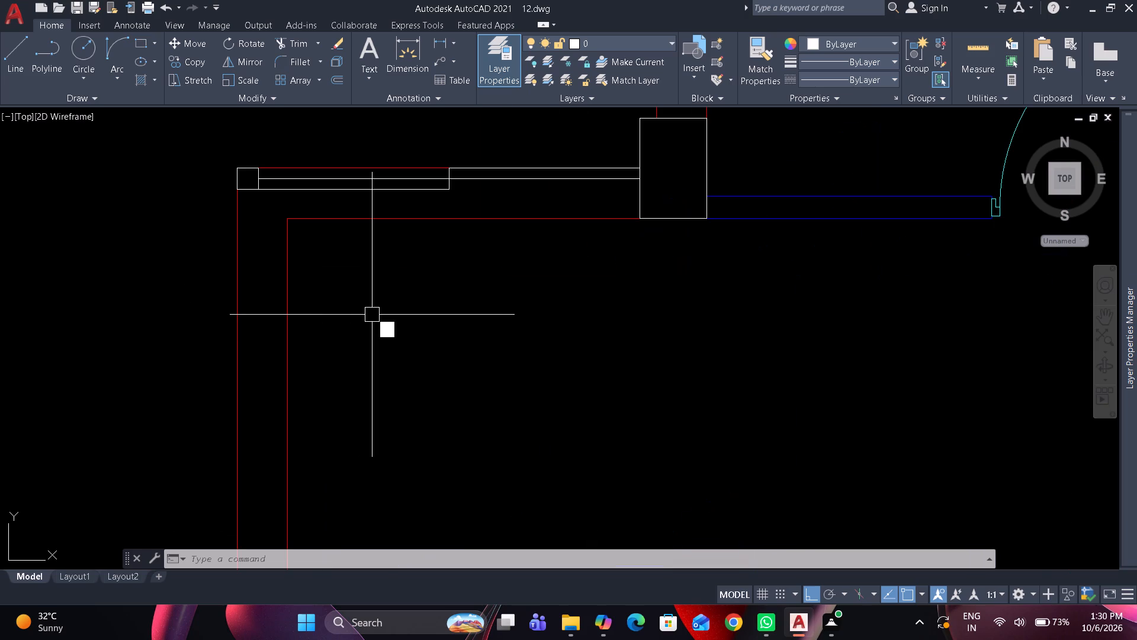
pyautogui.click(264, 187)
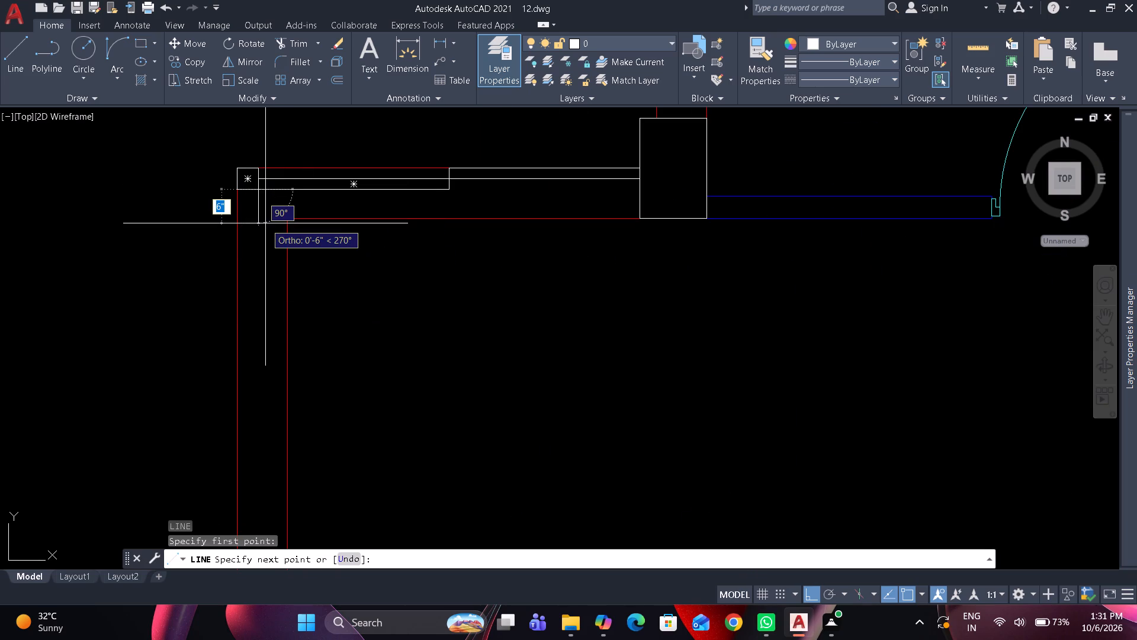
pyautogui.write("3'")
pyautogui.press('space')
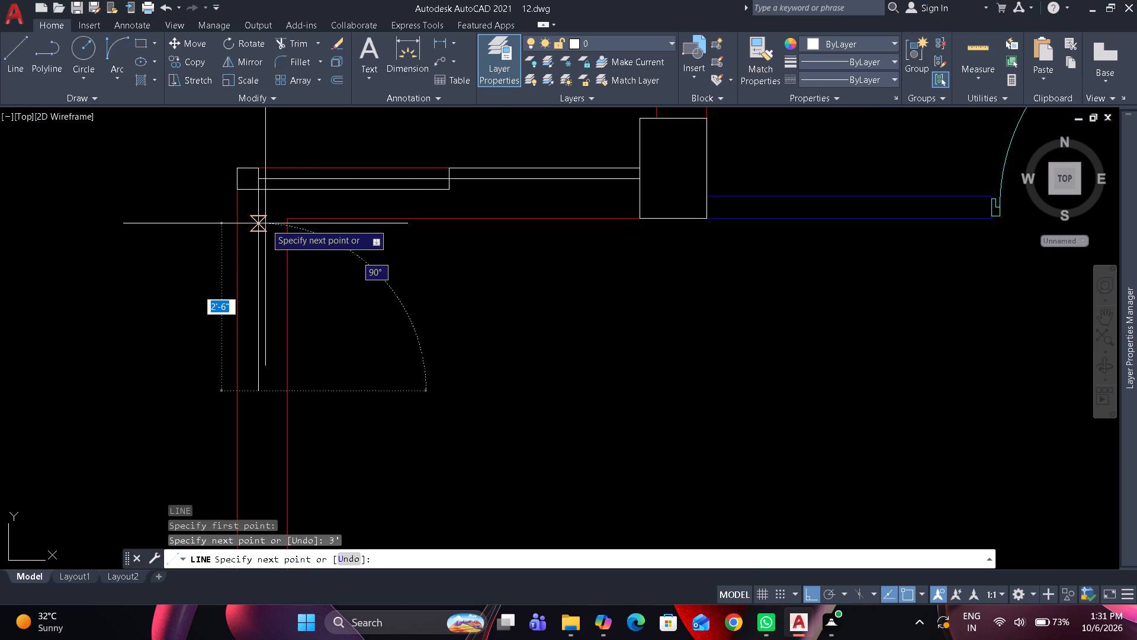
pyautogui.press('space')
# Draw a rectangle about 1' by 1' just outside the left wall, near the lower end of the 3' line.
pyautogui.scroll(-2, 184, 419)
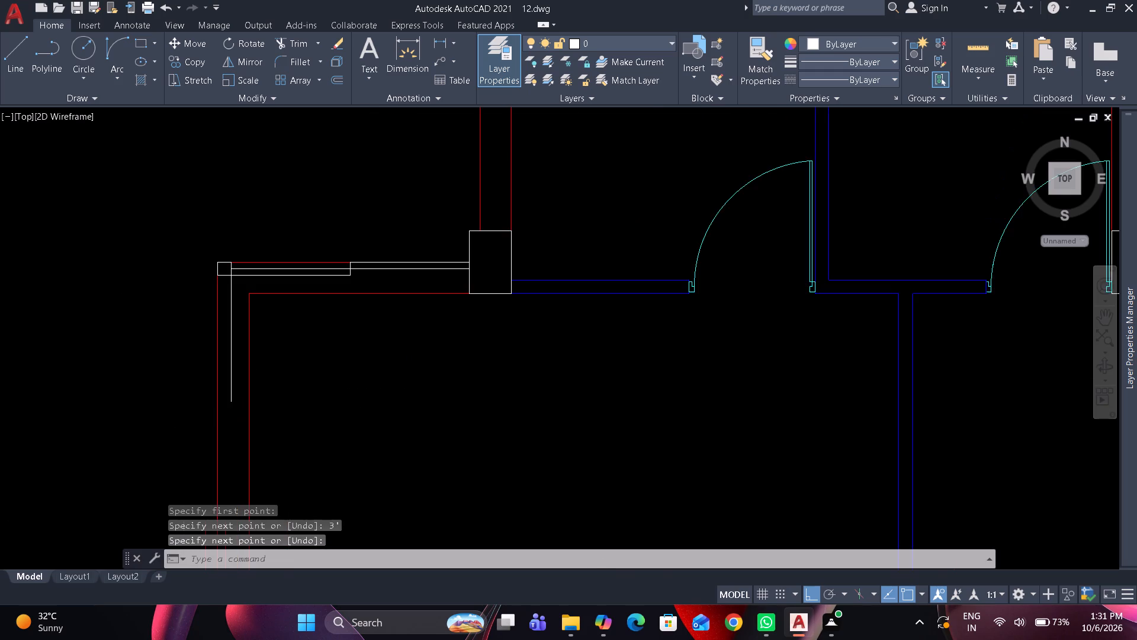
pyautogui.moveTo(190, 417); pyautogui.dragTo(245, 389, button='middle')
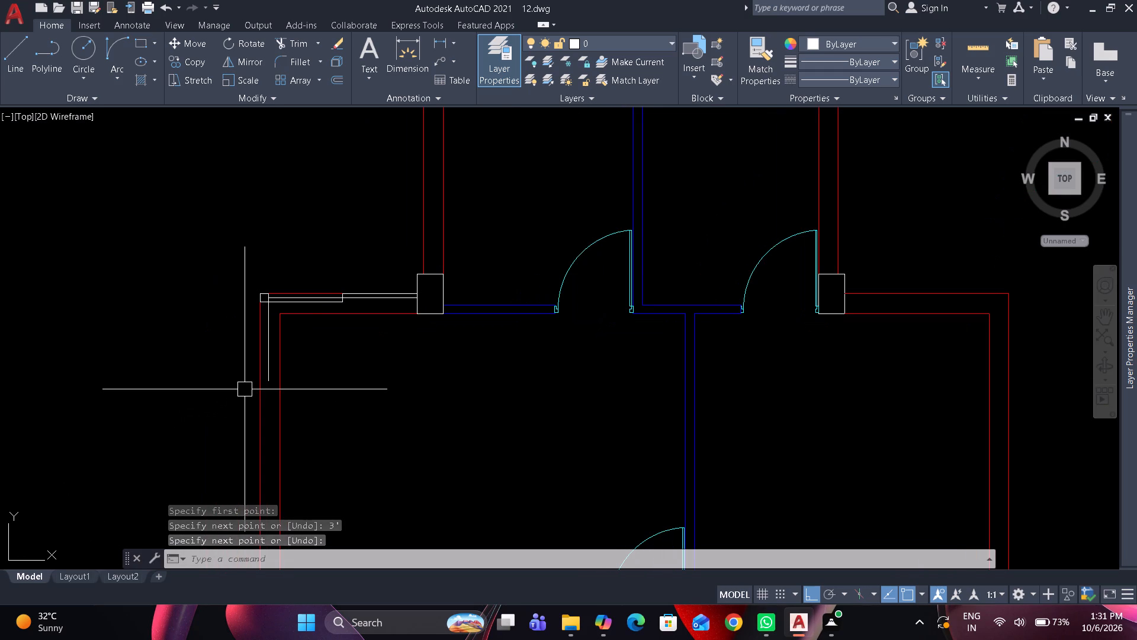
pyautogui.scroll(2, 245, 389)
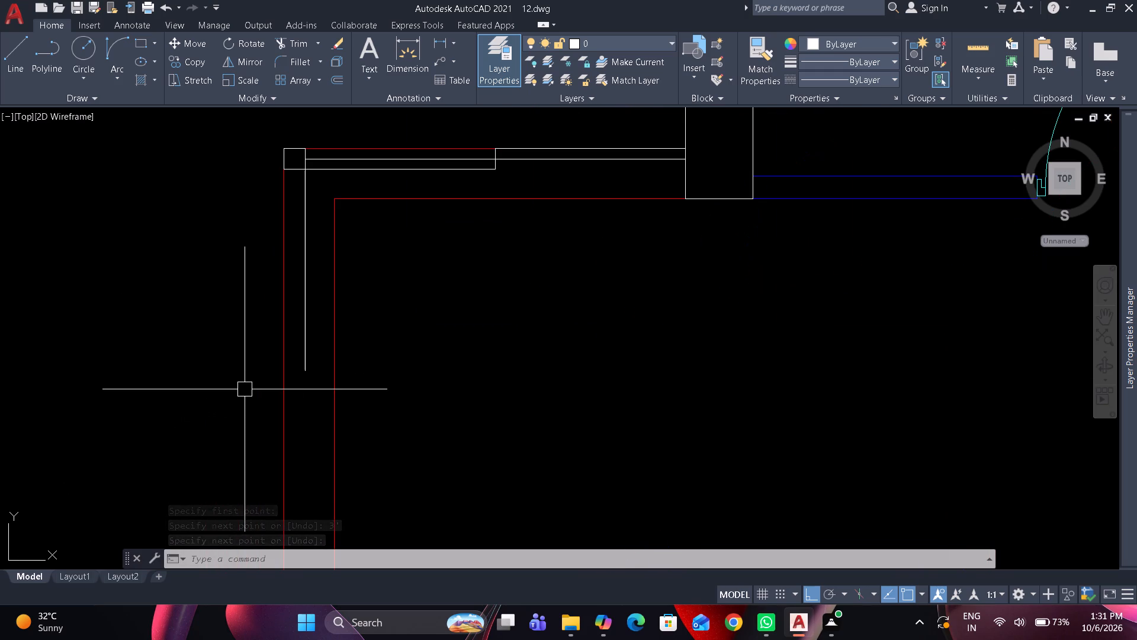
pyautogui.write('rec')
pyautogui.press('space')
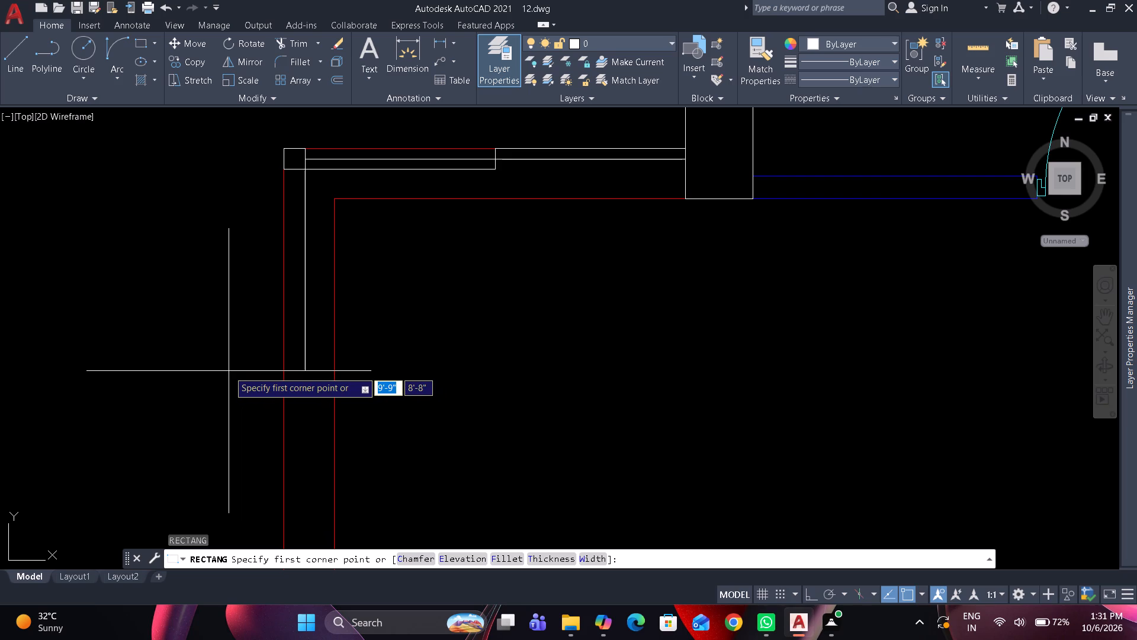
pyautogui.click(205, 345)
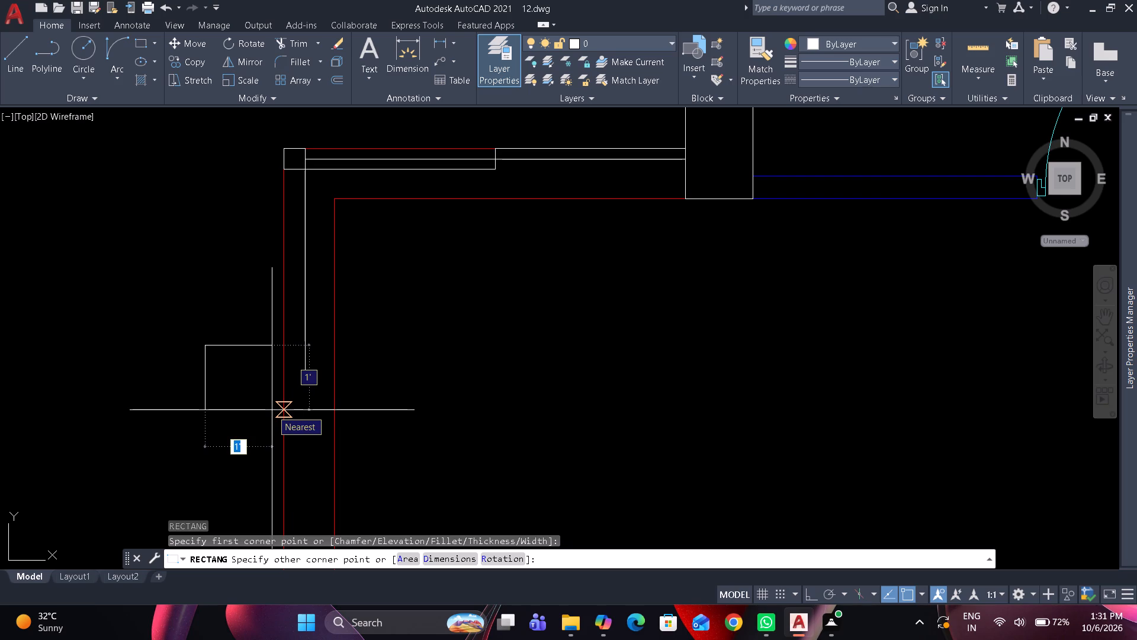
pyautogui.scroll(2, 272, 410)
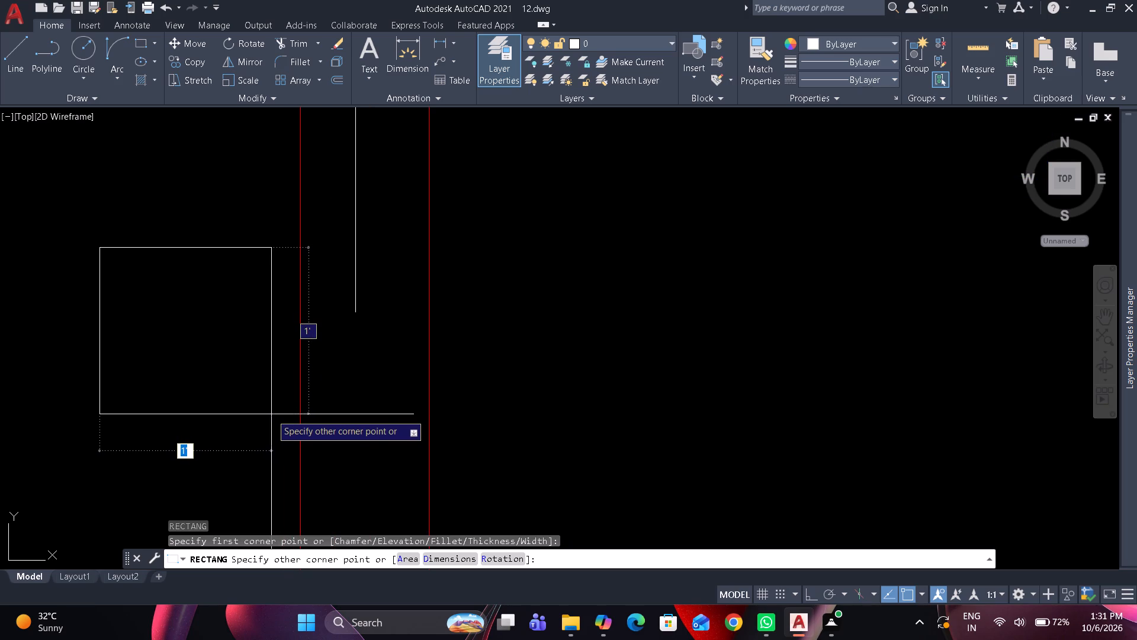
pyautogui.click(271, 416)
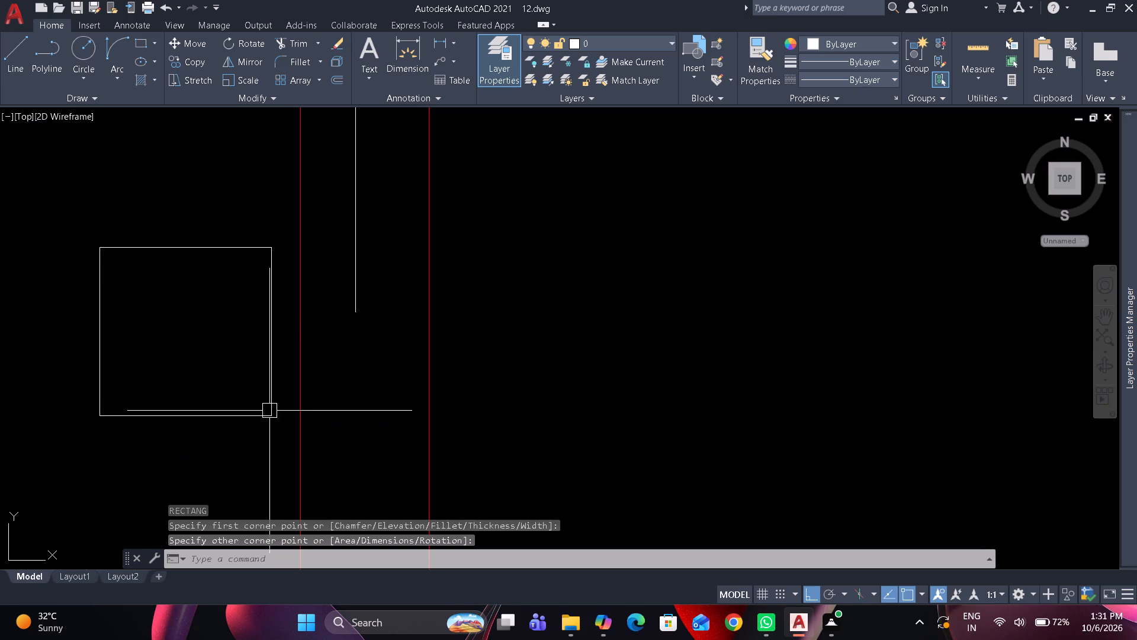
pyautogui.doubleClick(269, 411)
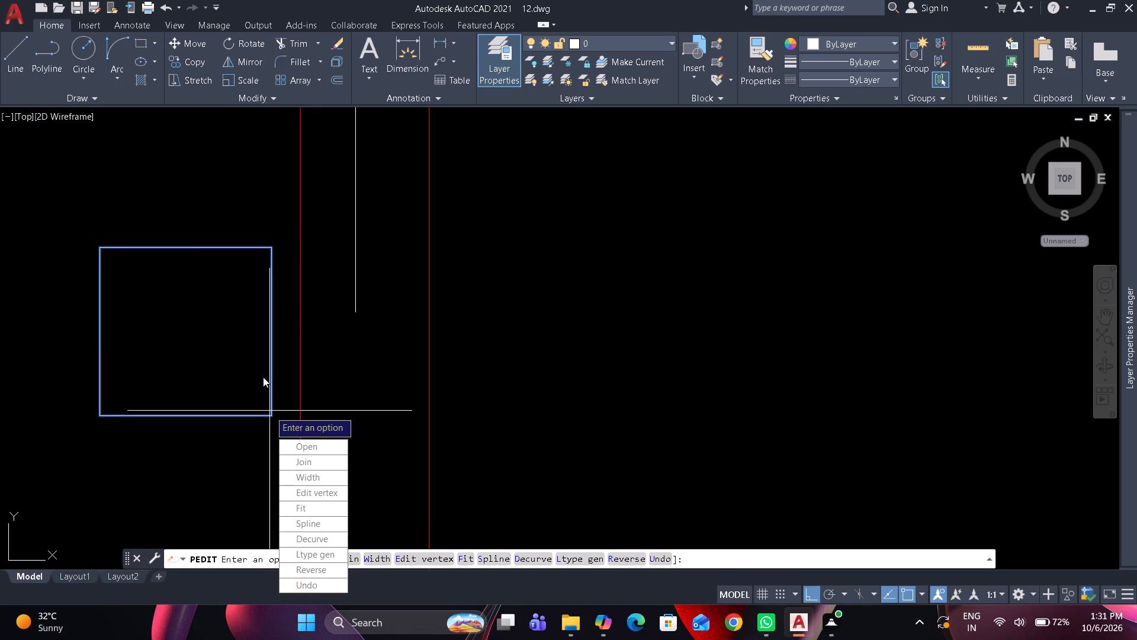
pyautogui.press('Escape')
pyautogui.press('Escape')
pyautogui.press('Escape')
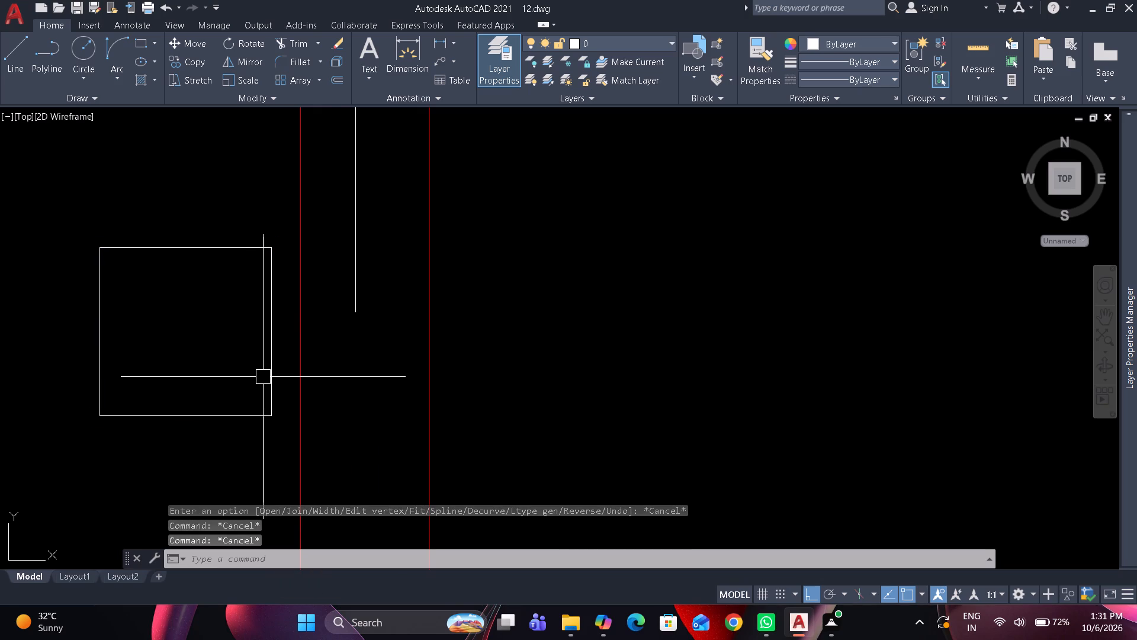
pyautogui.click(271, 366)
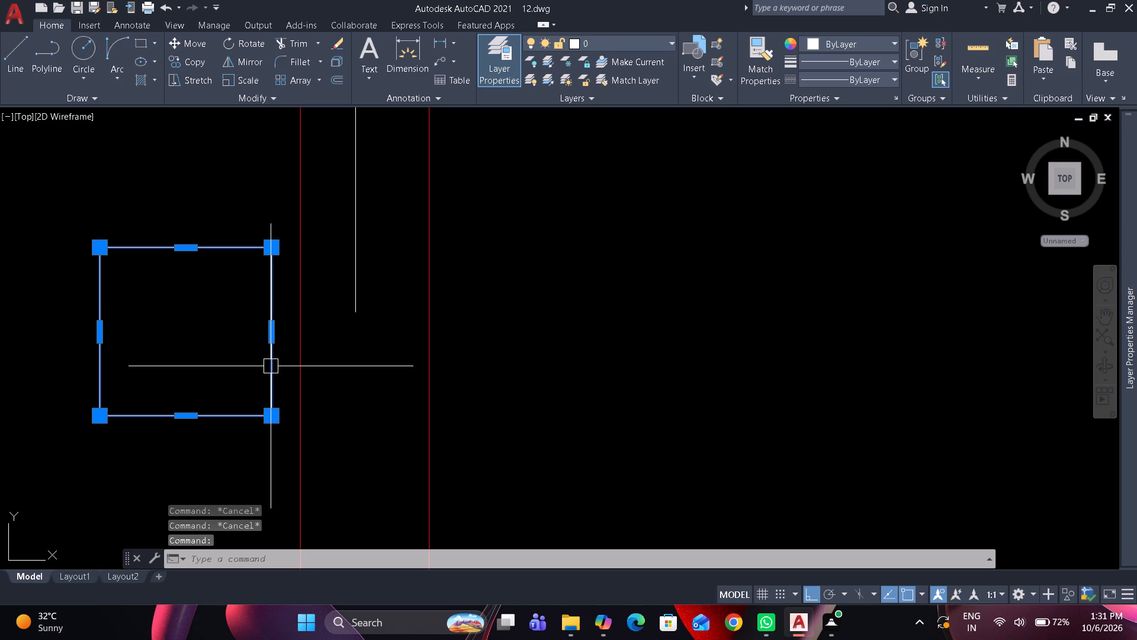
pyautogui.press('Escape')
# Draw a short horizontal helper line from the lower end of the 3' line to the left wall's inner line.
pyautogui.write('l')
pyautogui.press('space')
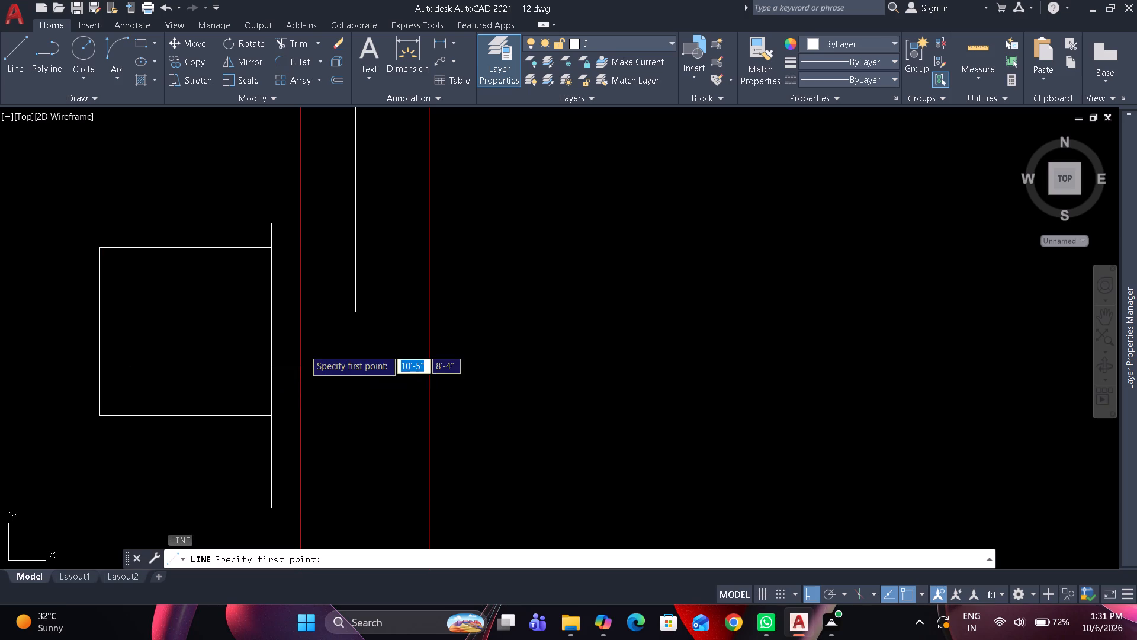
pyautogui.moveTo(362, 314); pyautogui.dragTo(370, 313)
pyautogui.click(428, 316)
pyautogui.press('space')
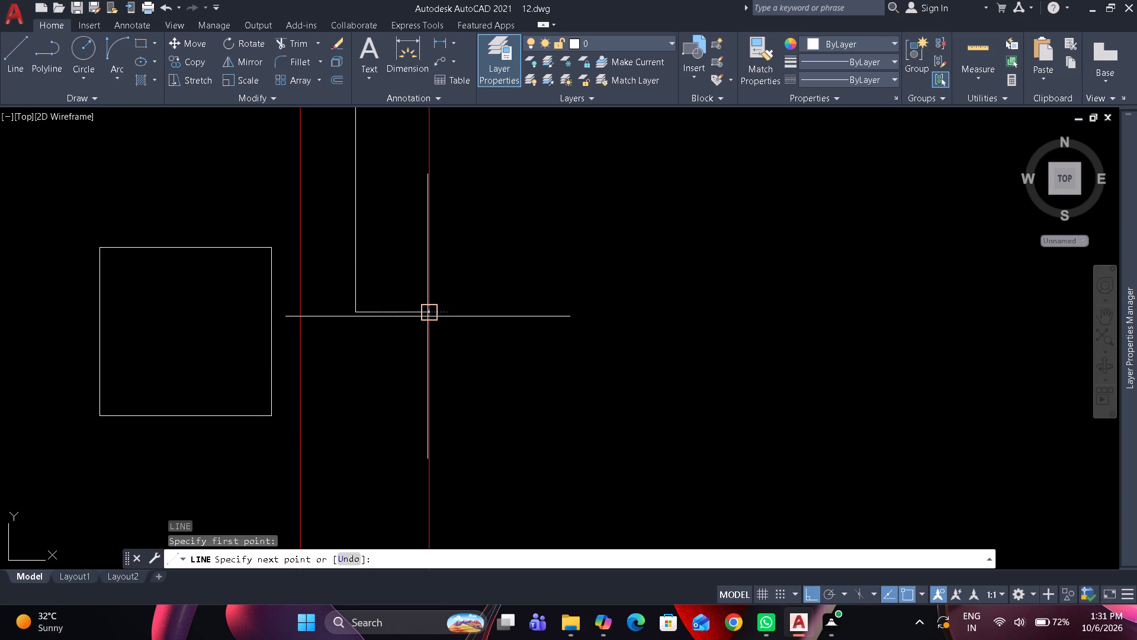
# Move the 1' square by its upper inner corner to the helper line's end on the left wall's inner line.
pyautogui.click(264, 256)
pyautogui.press('m')
pyautogui.press('space')
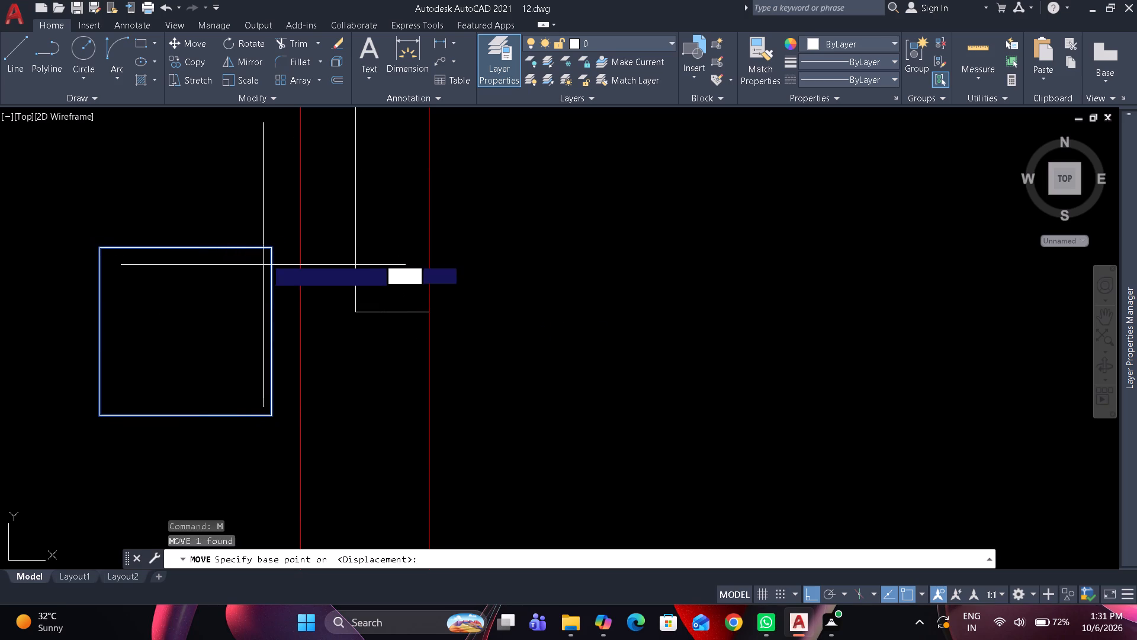
pyautogui.click(270, 256)
pyautogui.click(429, 313)
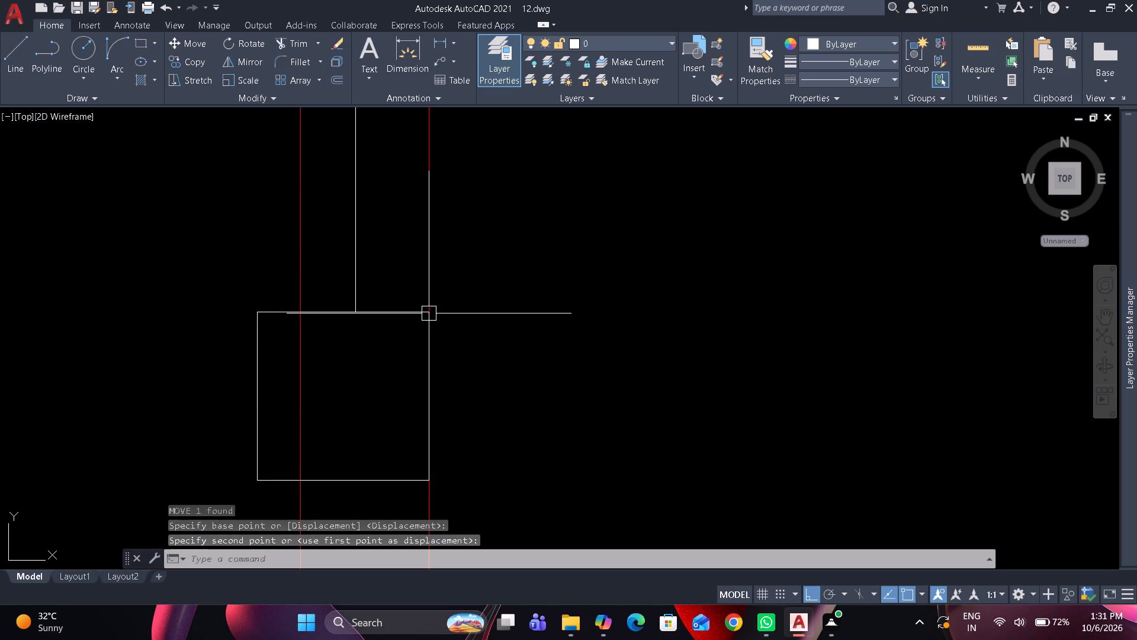
# Erase the short horizontal helper line along the top of the 1' square.
pyautogui.moveTo(334, 287); pyautogui.dragTo(341, 292)
pyautogui.click(523, 346)
pyautogui.press('e')
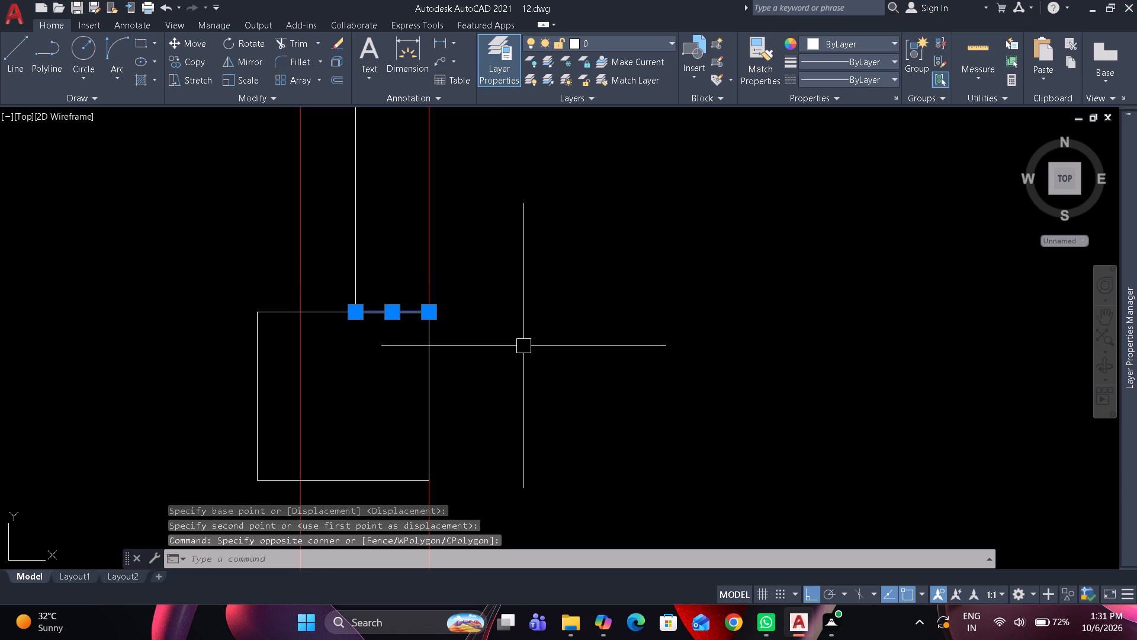
pyautogui.press('space')
# Trim the outer wall line inside the 1' square and both inner wall lines between the room corner and the two columns.
pyautogui.write('tr')
pyautogui.press('space')
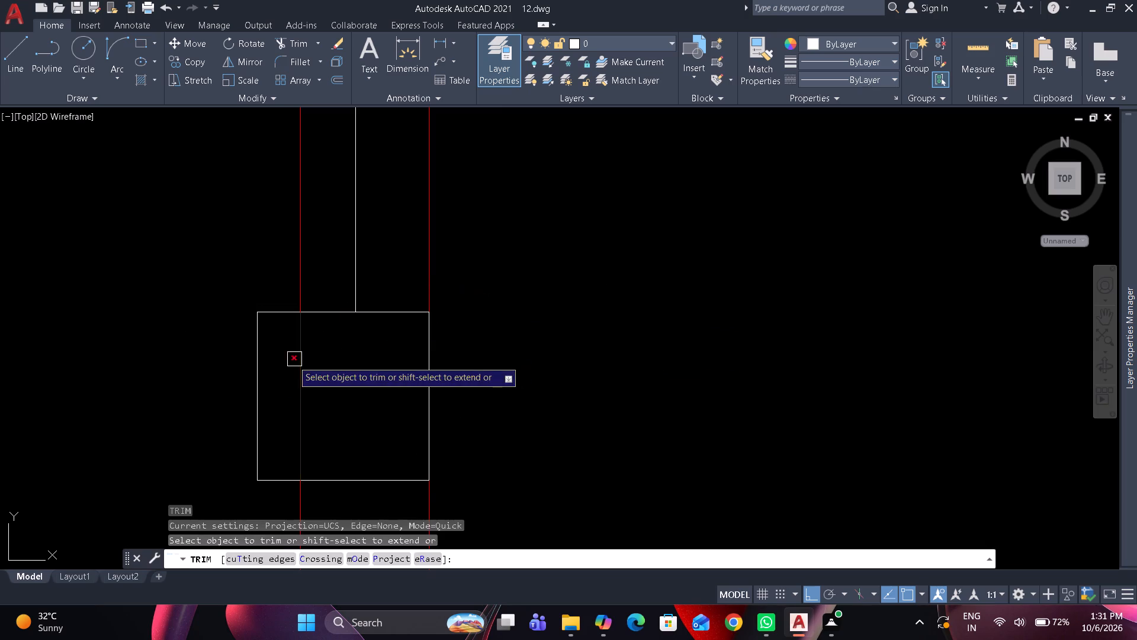
pyautogui.click(294, 365)
pyautogui.scroll(-3, 300, 365)
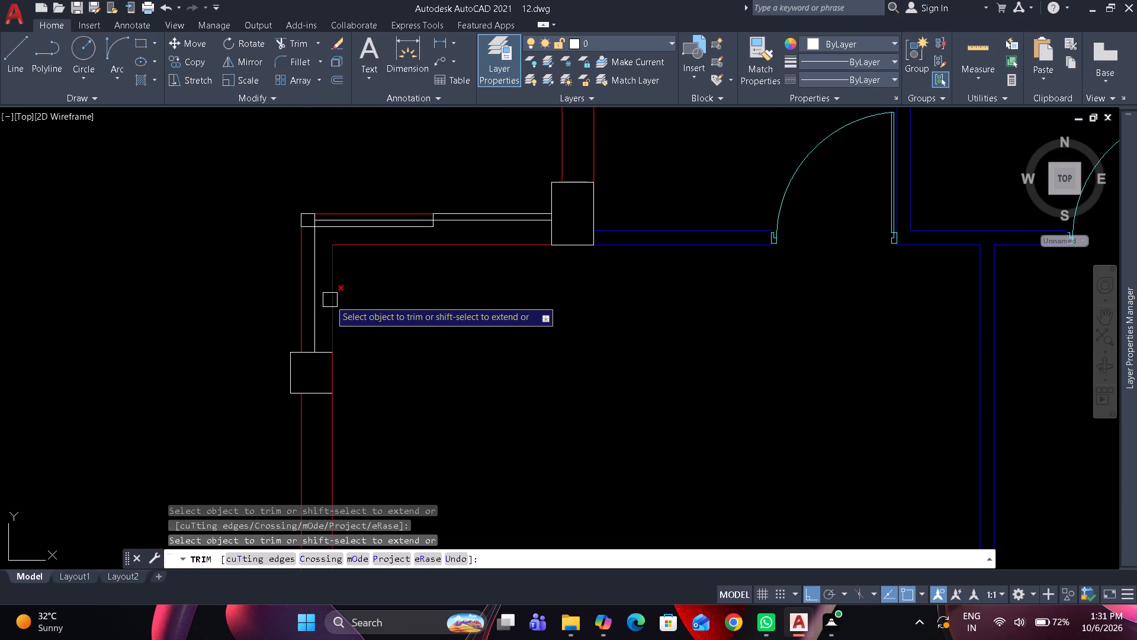
pyautogui.moveTo(330, 300); pyautogui.dragTo(332, 292)
pyautogui.click(347, 250)
pyautogui.scroll(2, 377, 200)
pyautogui.press('space')
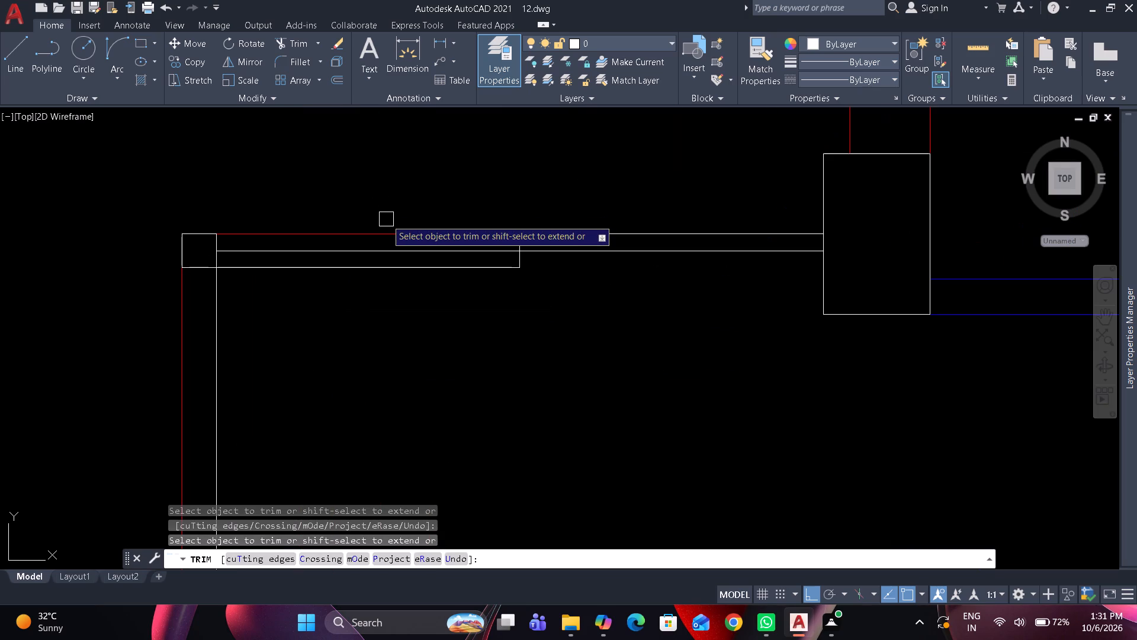
# Erase the outer wall lines running from the corner square to the upper column and down to the lower column.
pyautogui.click(386, 229)
pyautogui.write('e')
pyautogui.press('space')
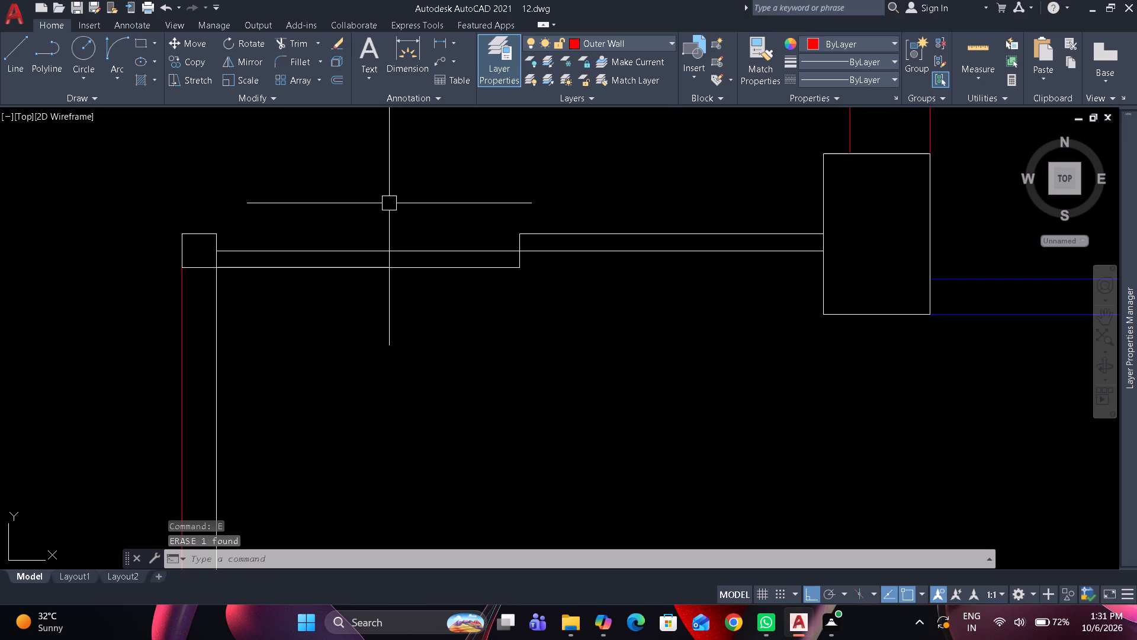
pyautogui.scroll(-2, 243, 275)
pyautogui.click(225, 308)
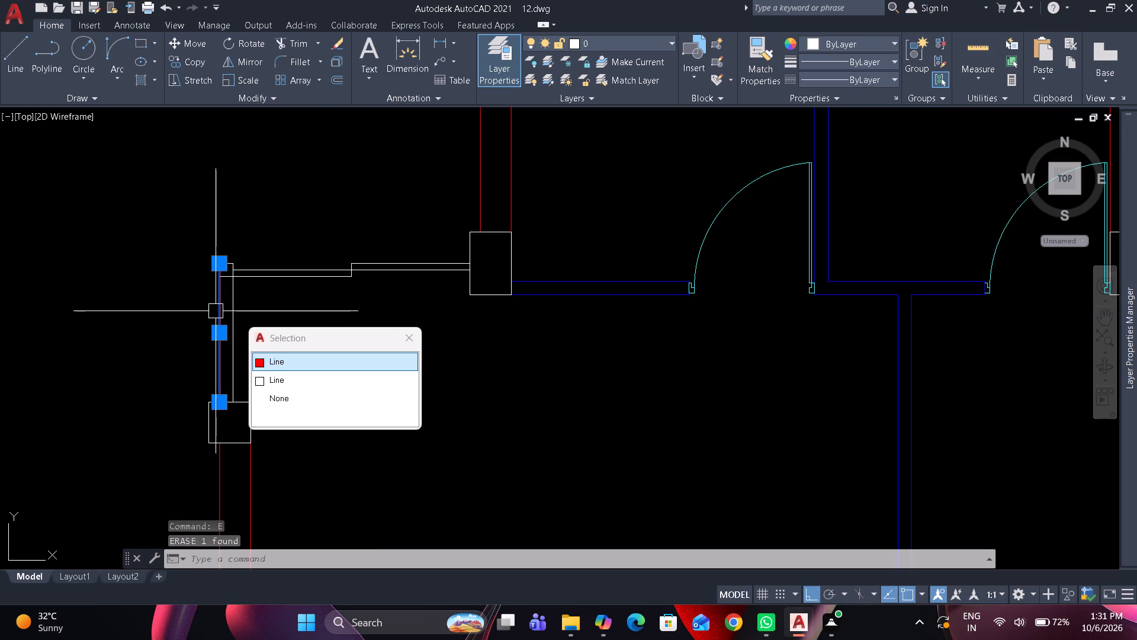
pyautogui.press('space')
pyautogui.scroll(1, 169, 328)
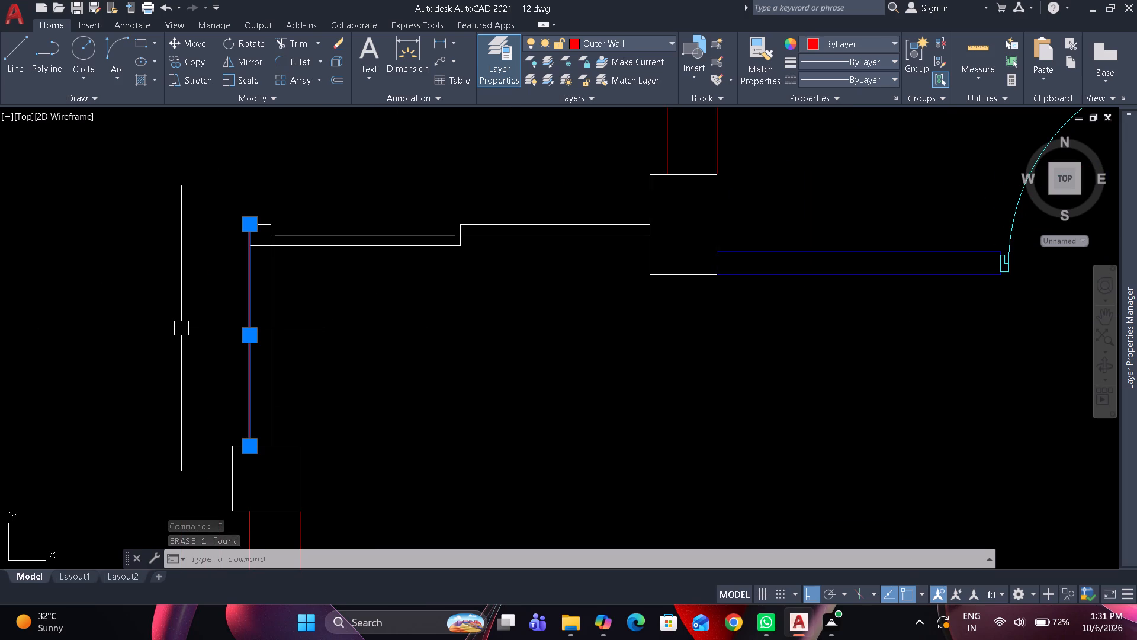
pyautogui.press('space')
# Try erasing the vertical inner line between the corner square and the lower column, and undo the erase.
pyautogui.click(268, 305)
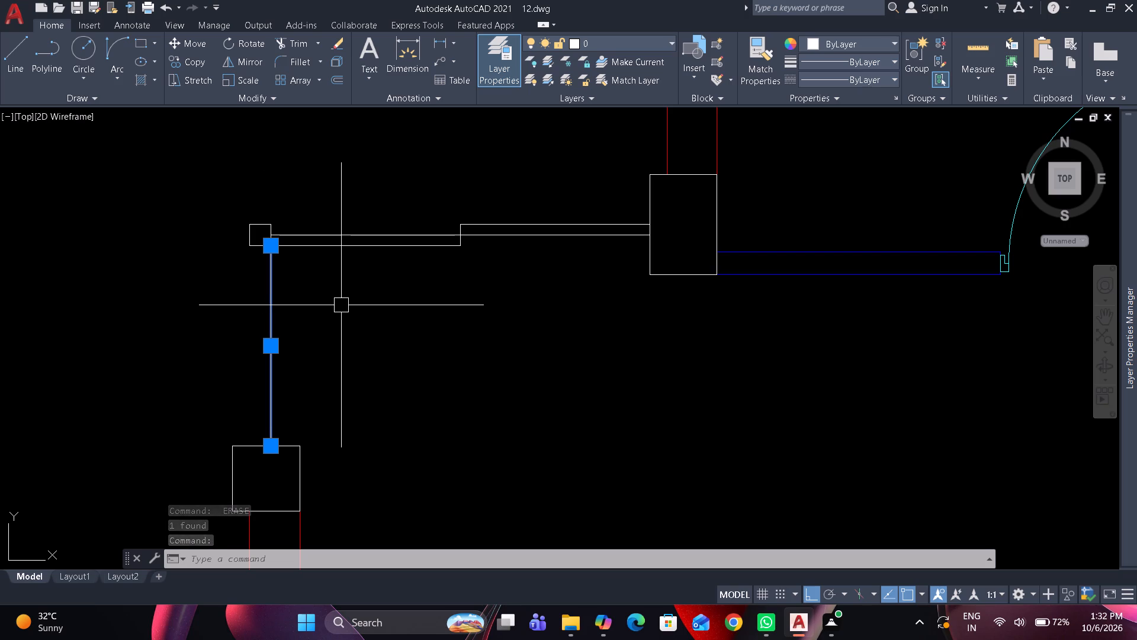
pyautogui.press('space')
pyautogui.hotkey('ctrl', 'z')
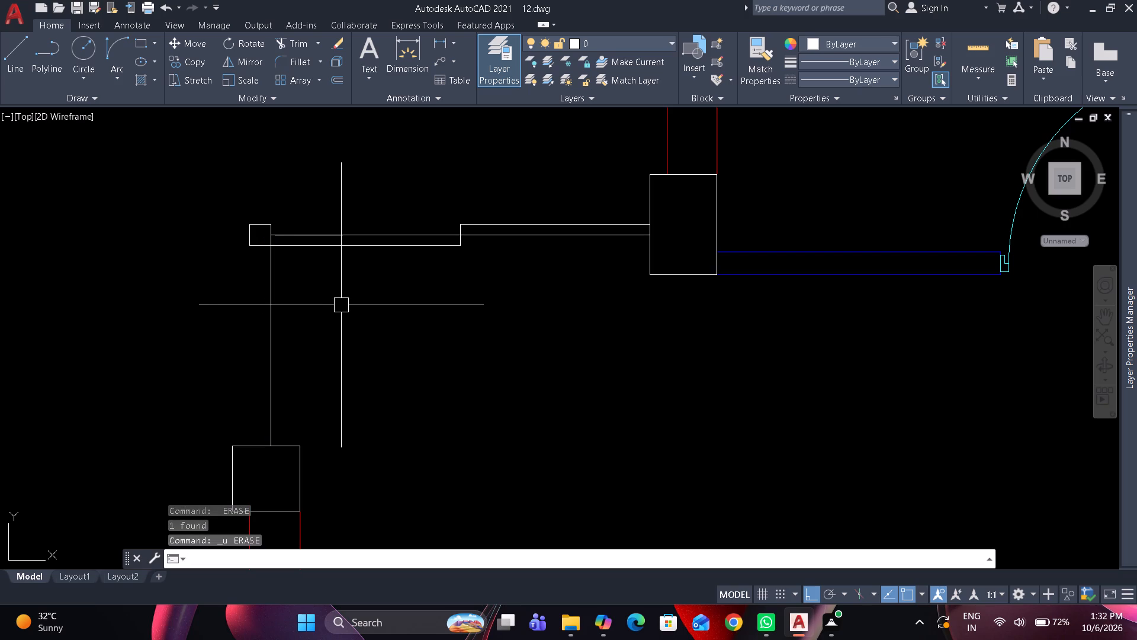
# Draw a rectangle 2" wide and about 3'-2" long from the corner square's lower outer corner down into the lower column.
pyautogui.write('rec')
pyautogui.press('space')
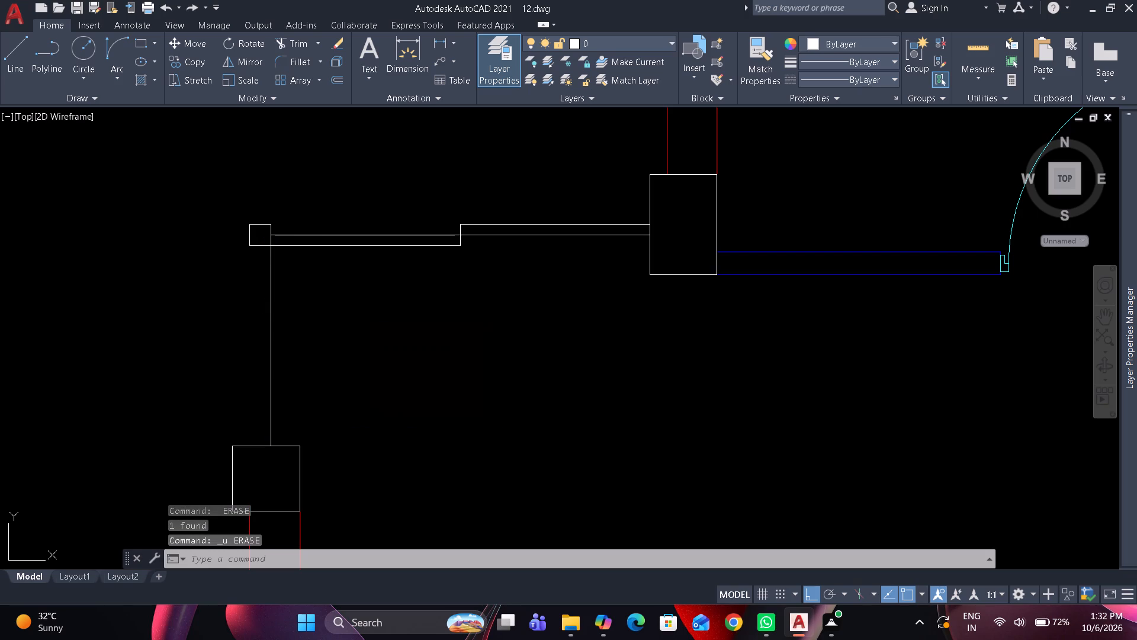
pyautogui.click(248, 252)
pyautogui.scroll(3, 239, 290)
pyautogui.scroll(-3, 246, 343)
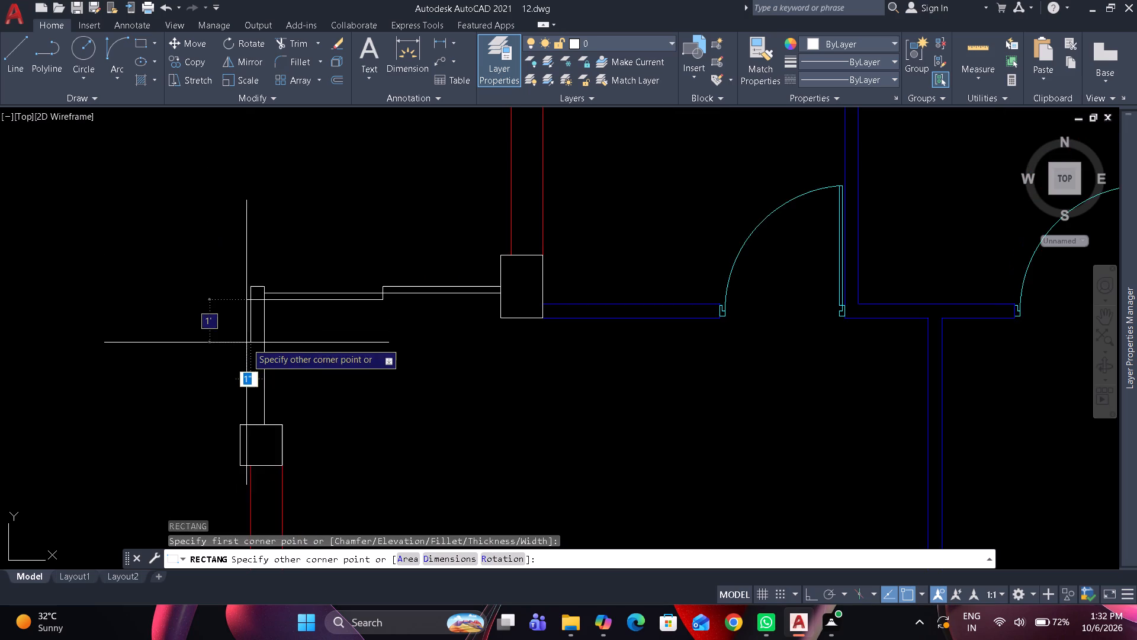
pyautogui.scroll(2, 252, 403)
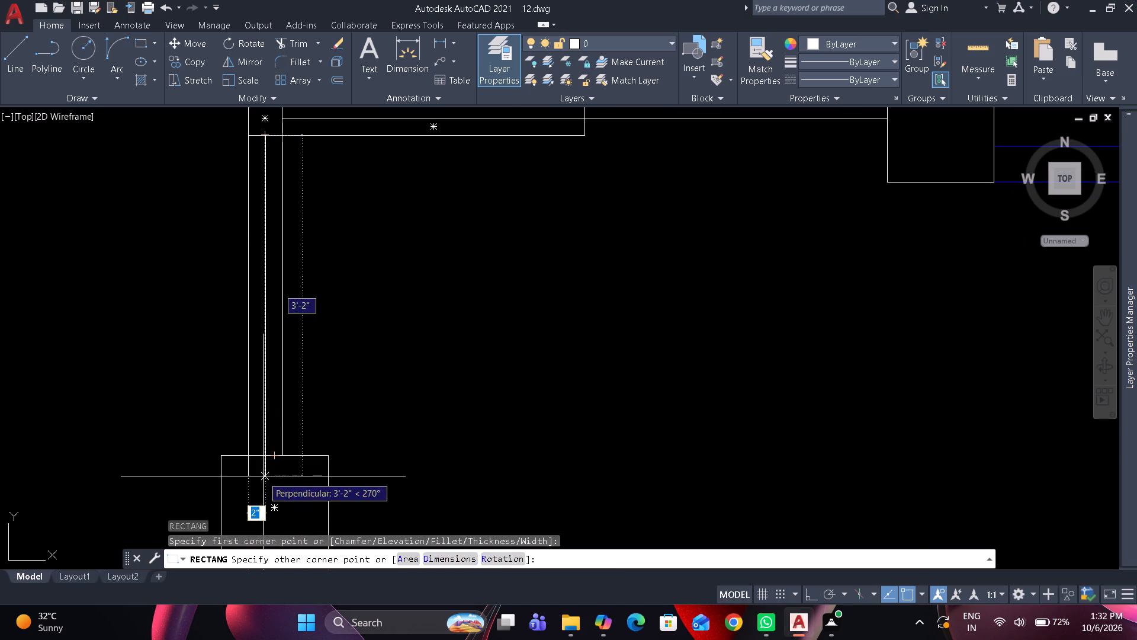
pyautogui.click(263, 476)
# Stretch the lower edge of the vertical window rectangle up to the lower column's top edge.
pyautogui.scroll(2, 263, 476)
pyautogui.click(247, 476)
pyautogui.click(245, 482)
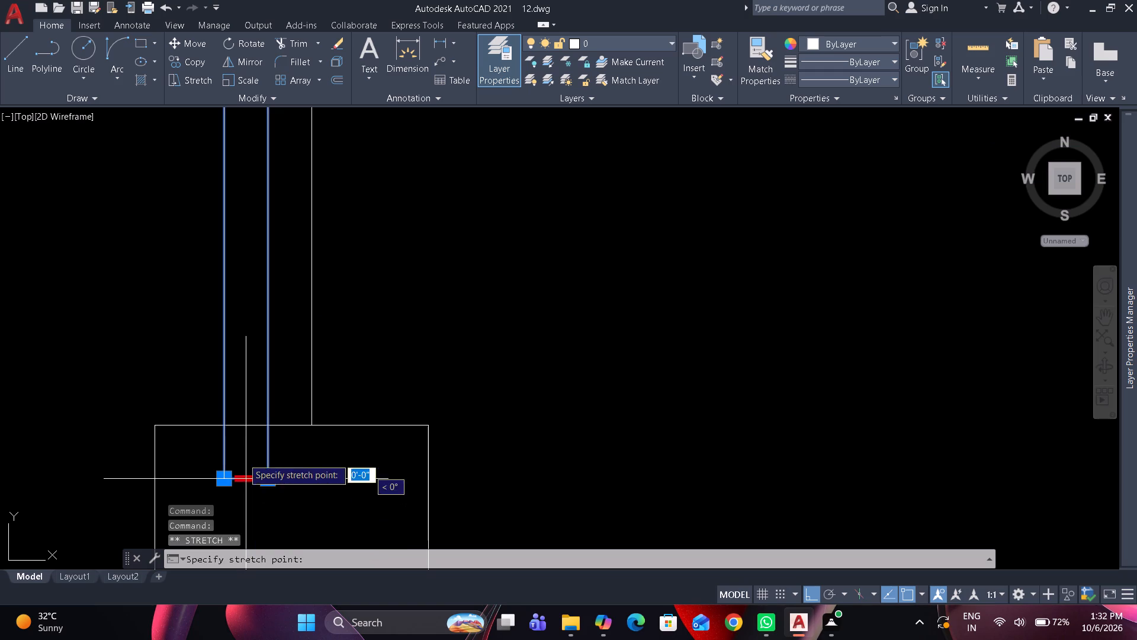
pyautogui.click(245, 436)
pyautogui.press('Escape')
pyautogui.scroll(-3, 274, 340)
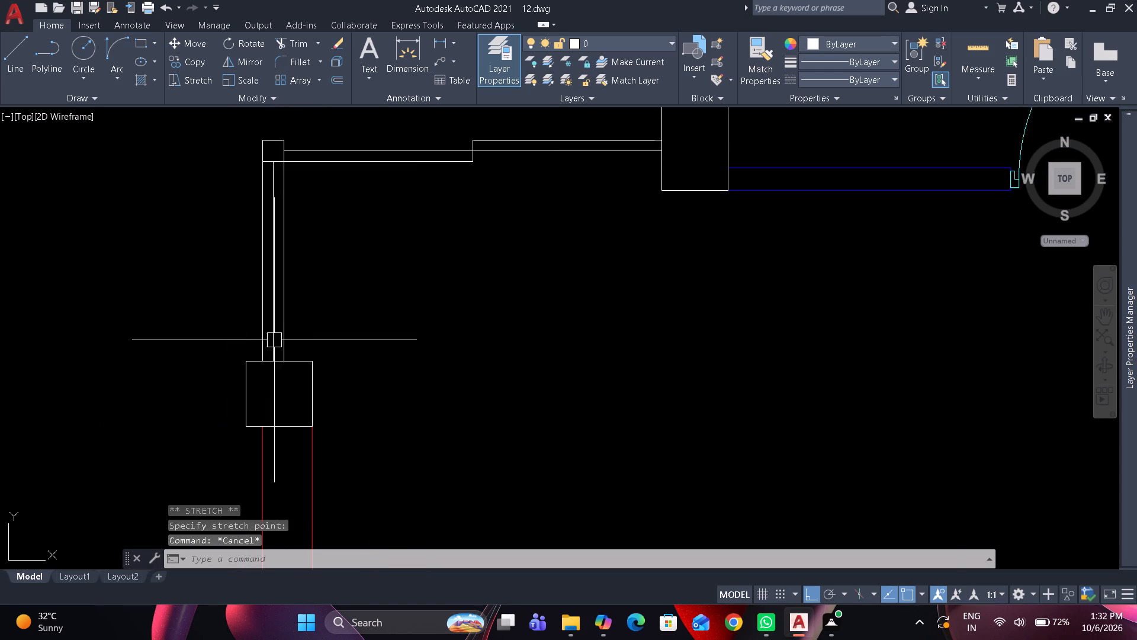
# Draw a horizontal line extending the lower window rectangle's bottom edge to the side of the upper column.
pyautogui.scroll(-2, 274, 340)
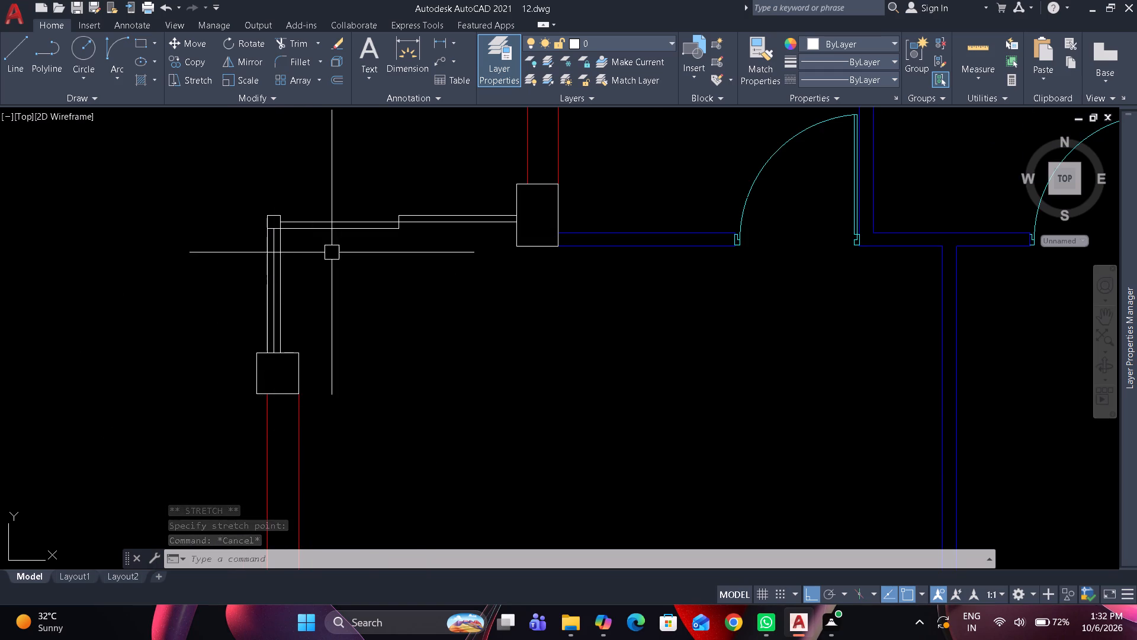
pyautogui.scroll(1, 403, 247)
pyautogui.write('l')
pyautogui.press('space')
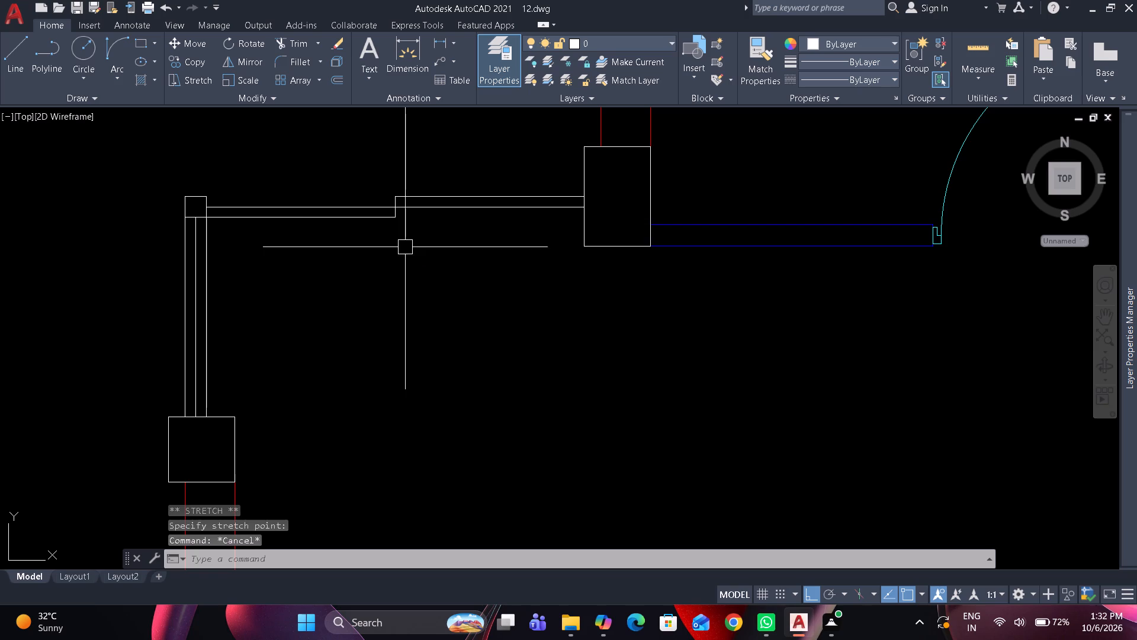
pyautogui.moveTo(403, 223); pyautogui.dragTo(416, 225)
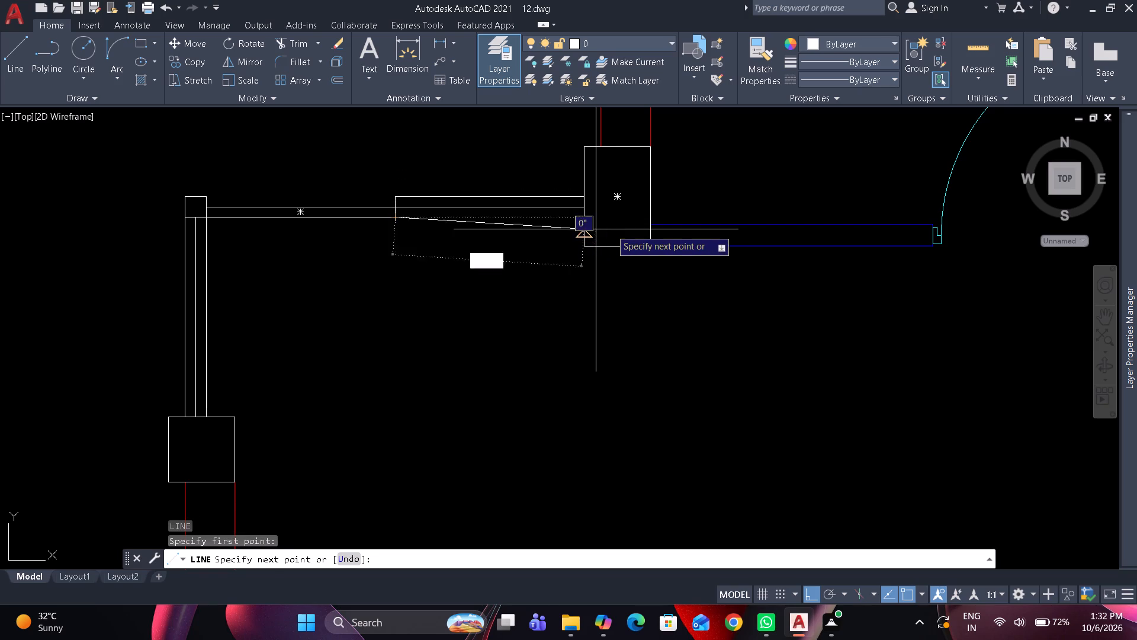
pyautogui.click(589, 217)
pyautogui.press('space')
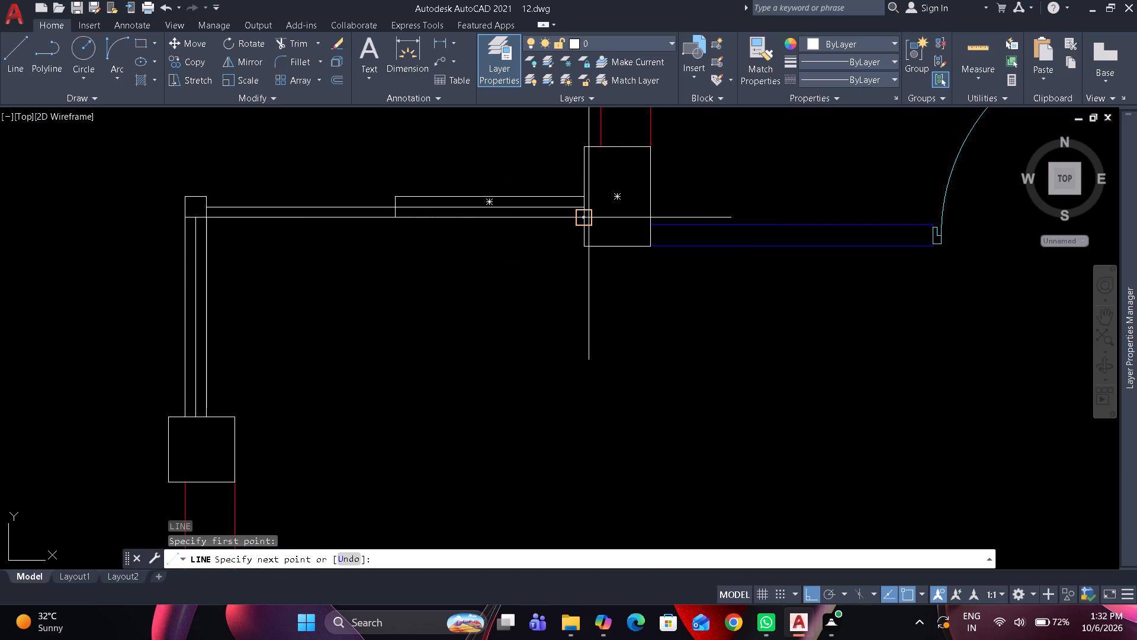
# Stretch the free end of the upper horizontal window rectangle 2" toward the corner square.
pyautogui.scroll(-1, 431, 258)
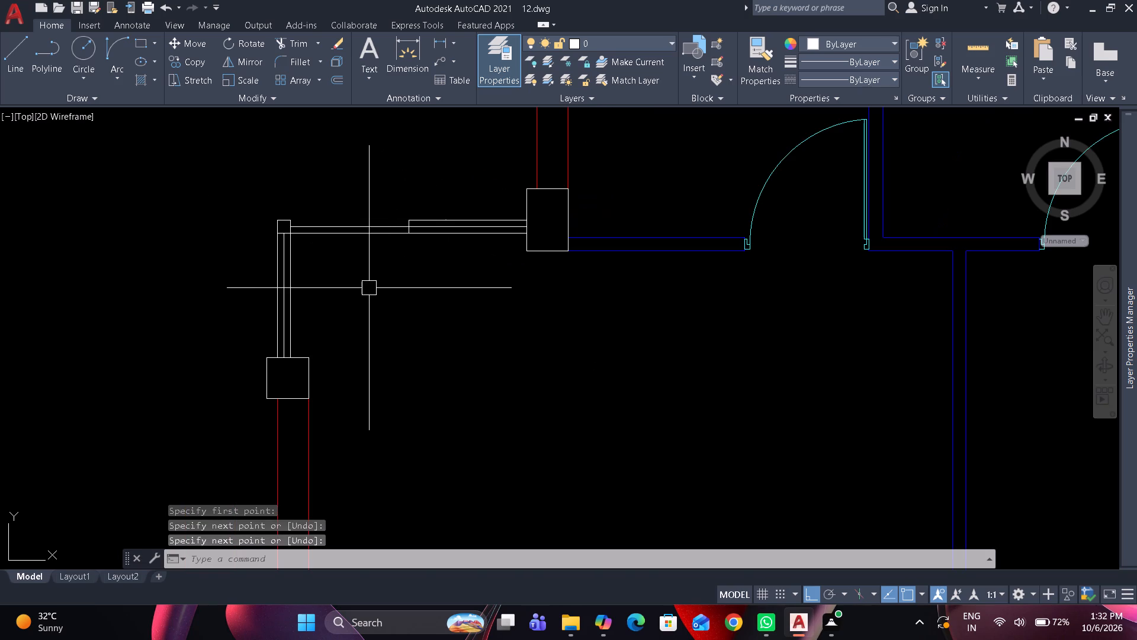
pyautogui.scroll(5, 409, 228)
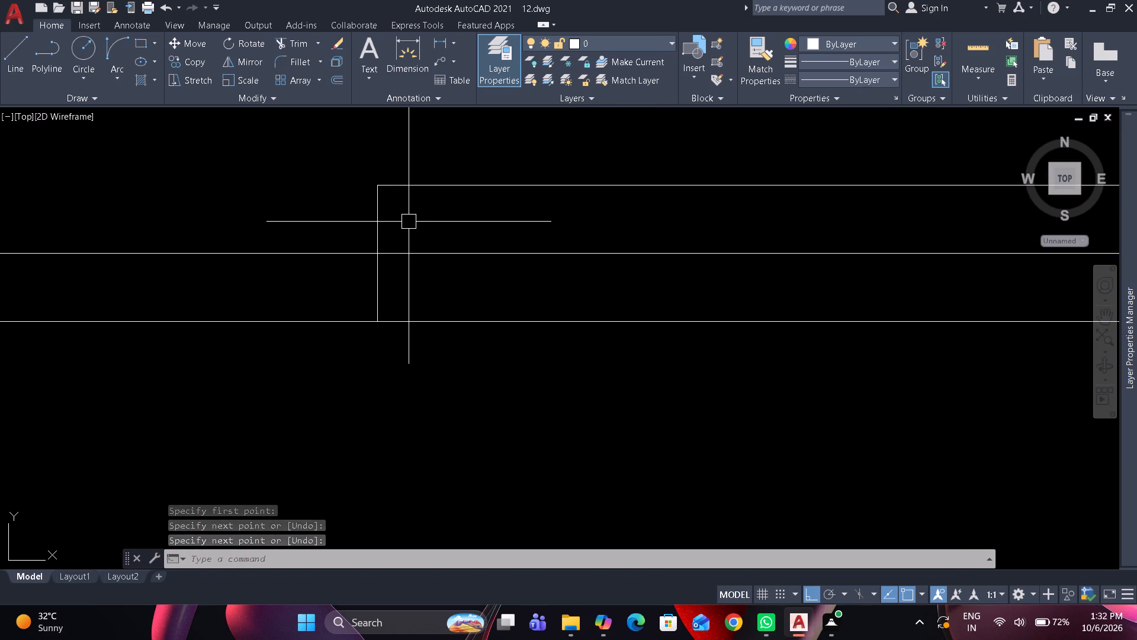
pyautogui.click(379, 222)
pyautogui.click(377, 222)
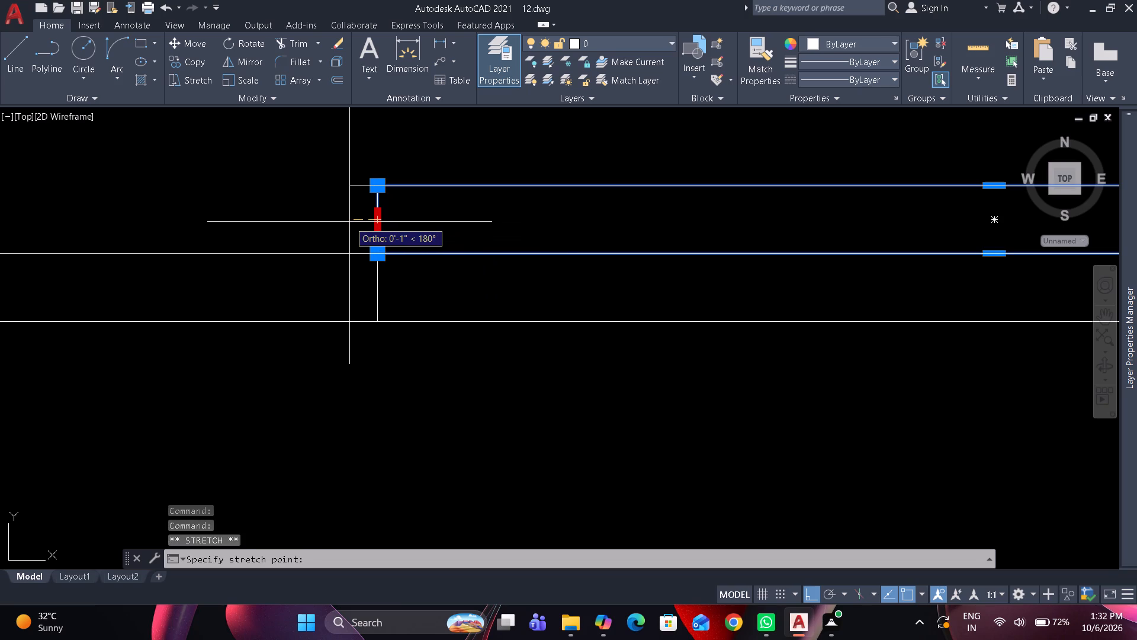
pyautogui.write('2"')
pyautogui.press('Return')
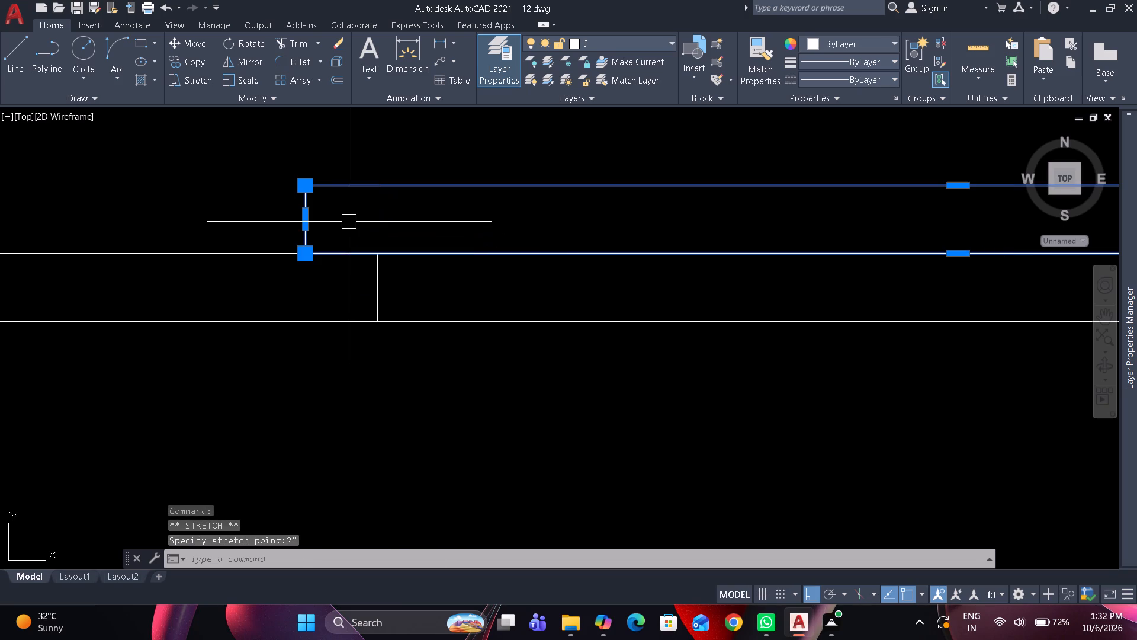
pyautogui.press('Escape')
# Stretch the free end of the lower horizontal window rectangle 2" toward the upper column.
pyautogui.click(375, 277)
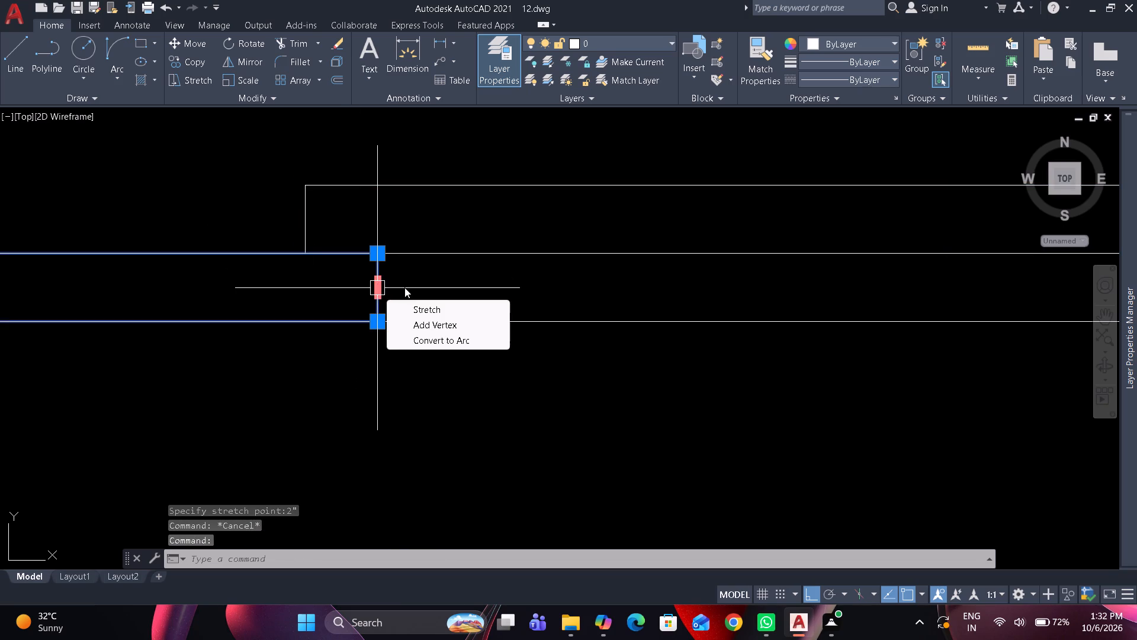
pyautogui.click(380, 283)
pyautogui.write('2"')
pyautogui.press('Return')
pyautogui.press('Escape')
pyautogui.scroll(-6, 400, 256)
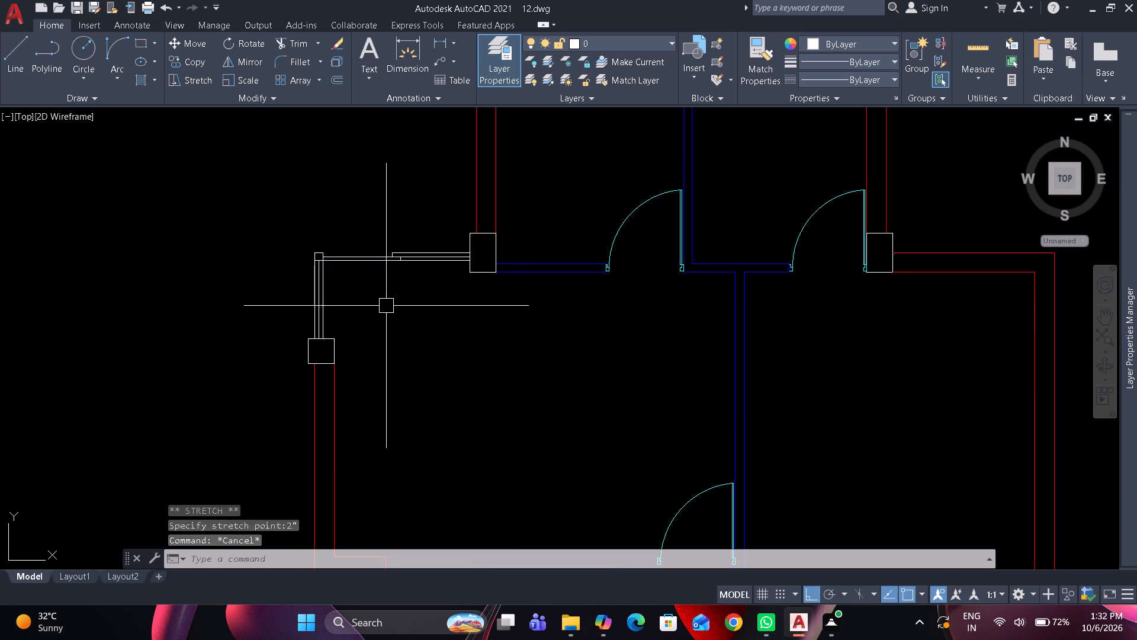
# On the Outer Wall layer, draw inner wall lines from the upper column's lower outer corner about 5'-3" across, then down to the lower column.
pyautogui.moveTo(321, 316); pyautogui.dragTo(182, 333, button='middle')
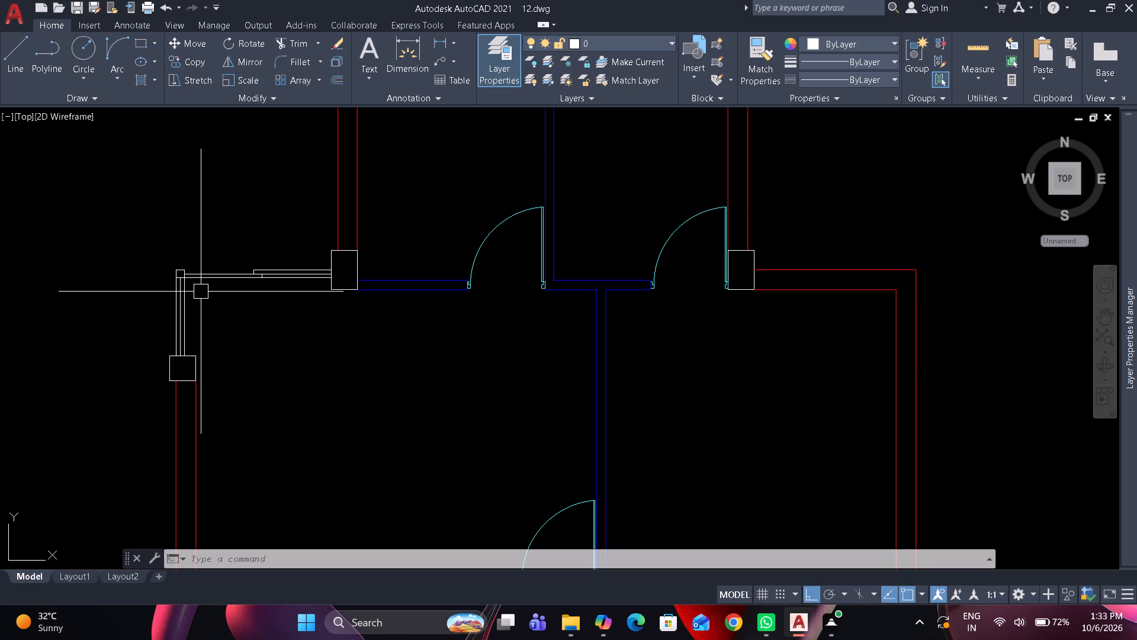
pyautogui.scroll(1, 203, 294)
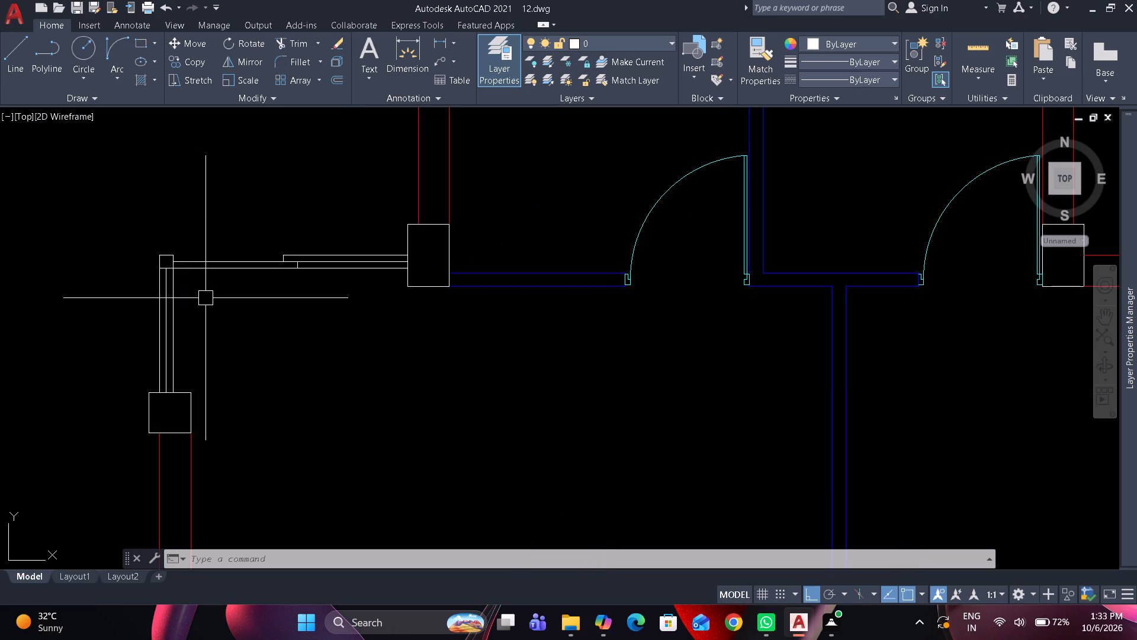
pyautogui.click(606, 44)
pyautogui.click(602, 134)
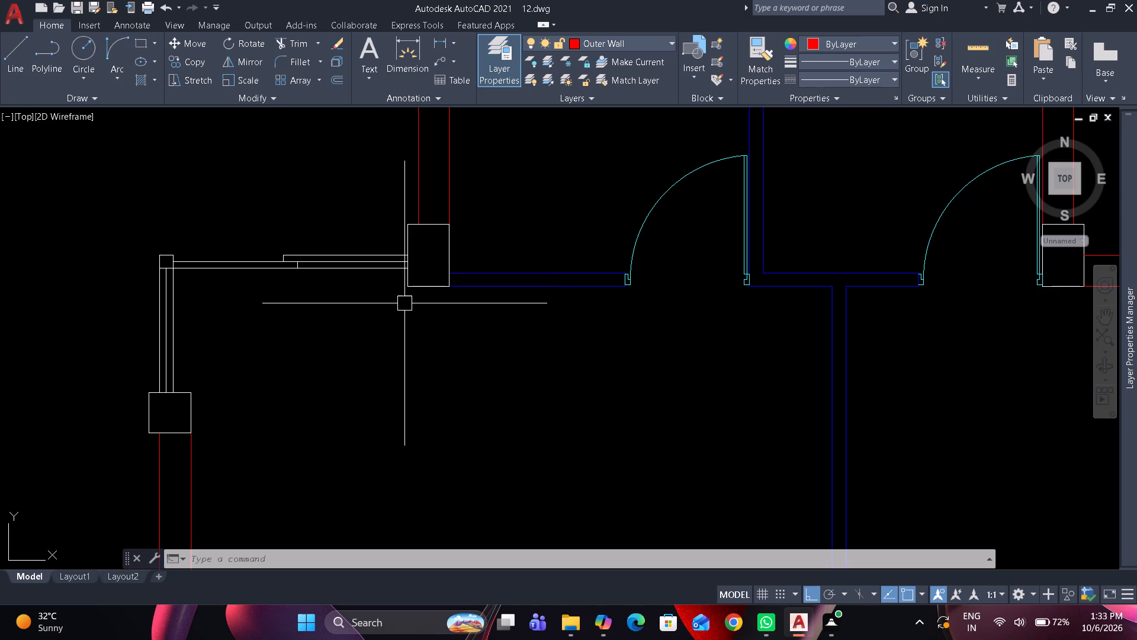
pyautogui.press('l')
pyautogui.press('space')
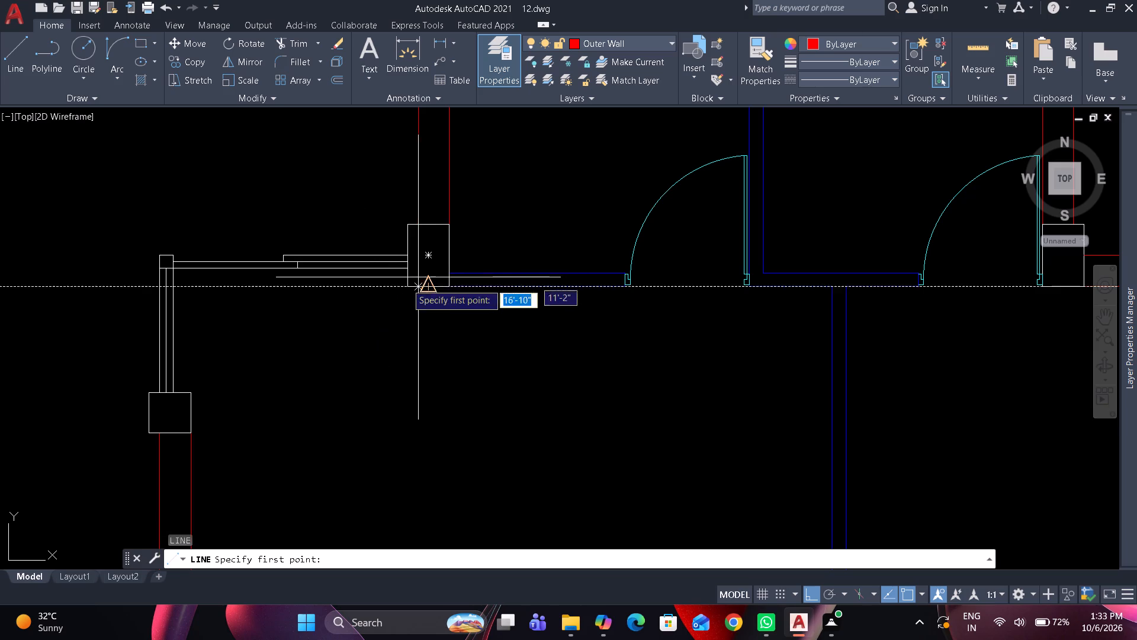
pyautogui.click(403, 286)
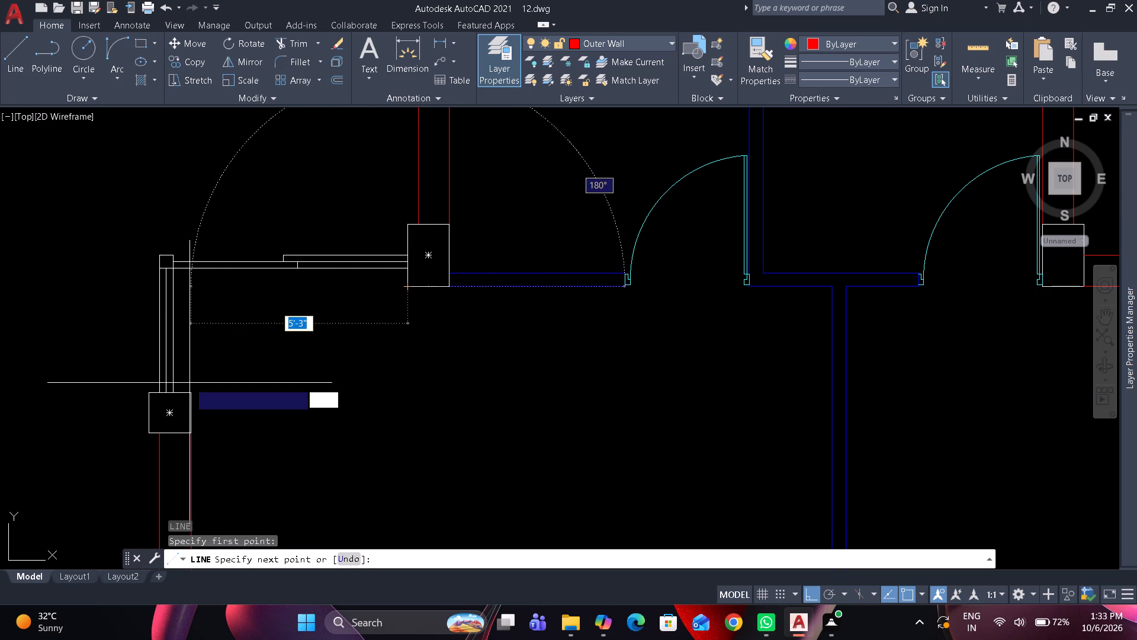
pyautogui.click(195, 352)
pyautogui.click(189, 388)
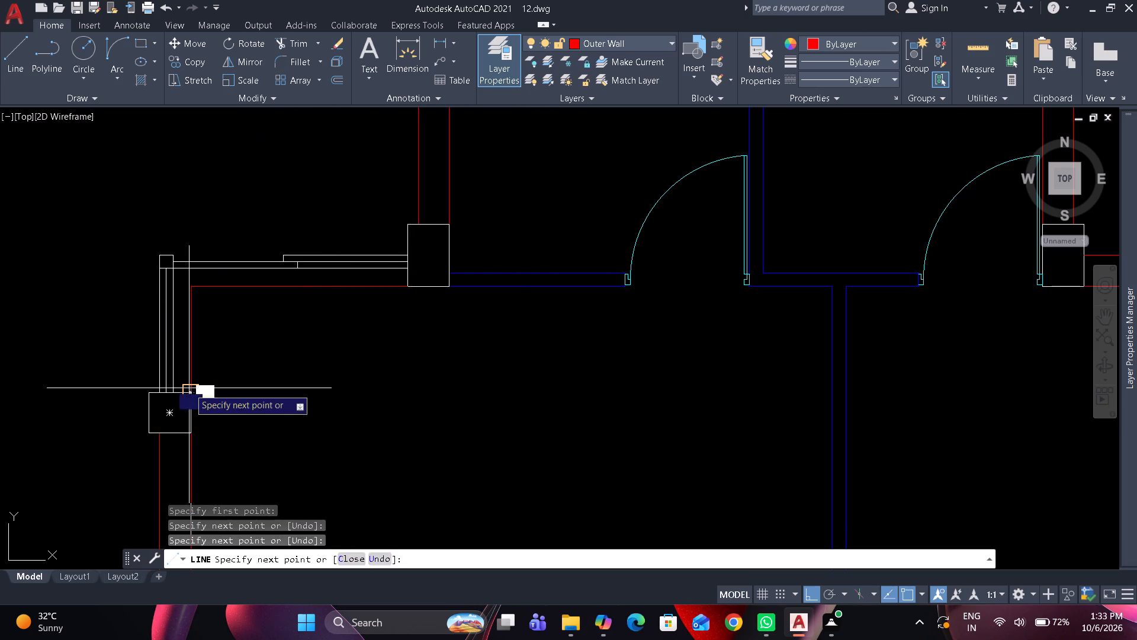
pyautogui.press('space')
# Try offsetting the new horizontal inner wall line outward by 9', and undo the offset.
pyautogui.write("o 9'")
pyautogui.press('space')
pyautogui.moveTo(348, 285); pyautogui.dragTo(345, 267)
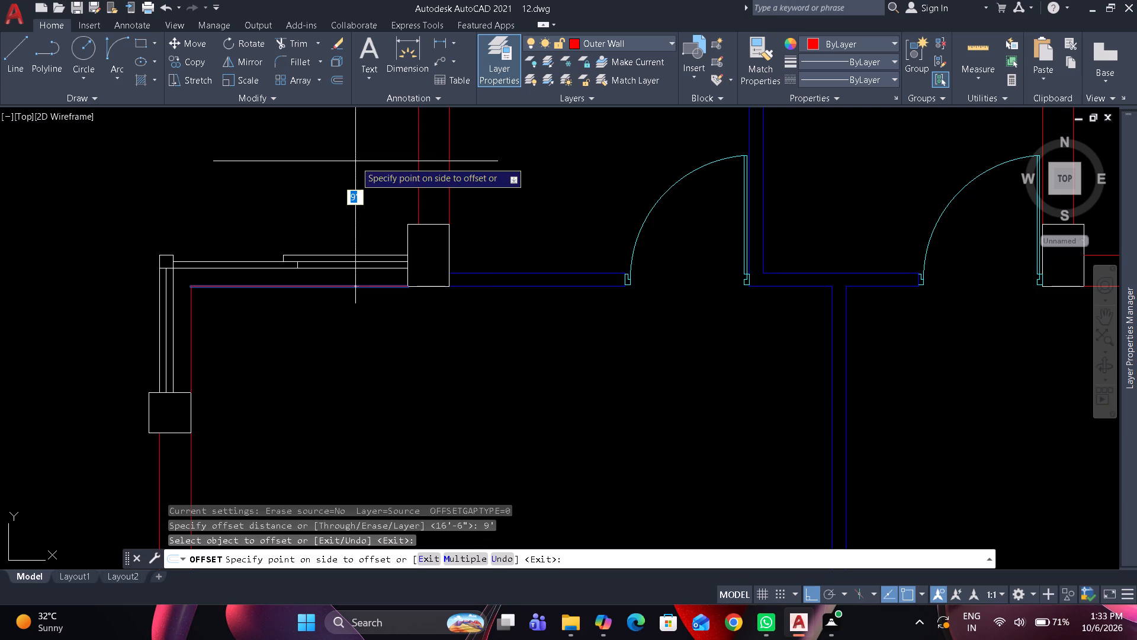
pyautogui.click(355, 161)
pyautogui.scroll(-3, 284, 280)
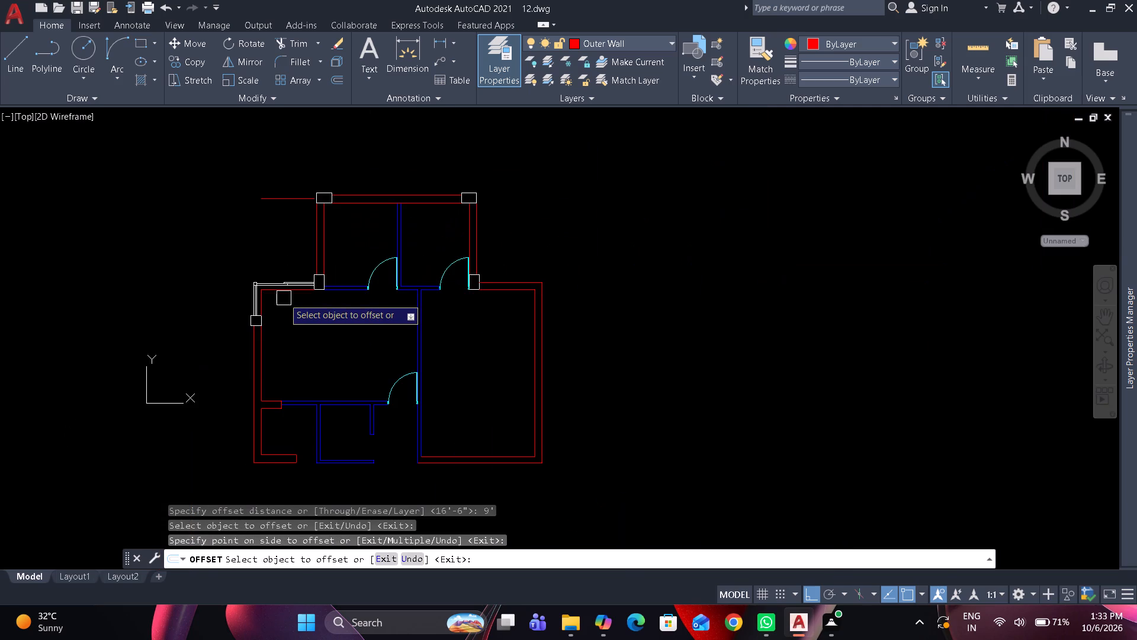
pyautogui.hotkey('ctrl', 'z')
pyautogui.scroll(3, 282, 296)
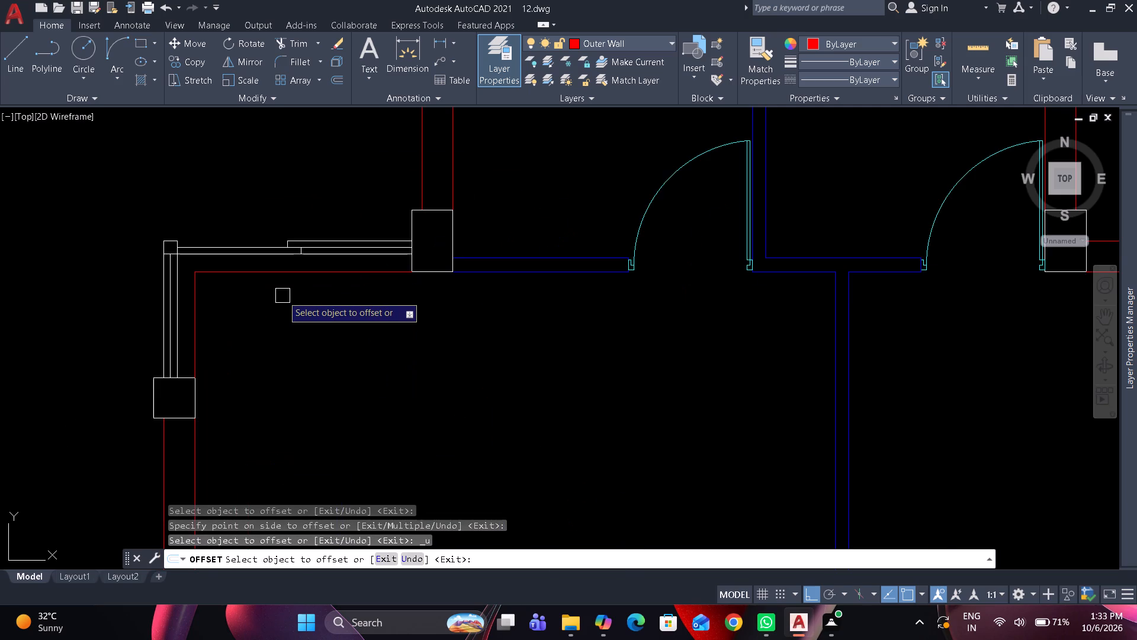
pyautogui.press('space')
# Offset the new horizontal and vertical inner wall lines outward by 9".
pyautogui.press('space')
pyautogui.write('9"')
pyautogui.press('space')
pyautogui.moveTo(288, 272); pyautogui.dragTo(286, 258)
pyautogui.click(281, 211)
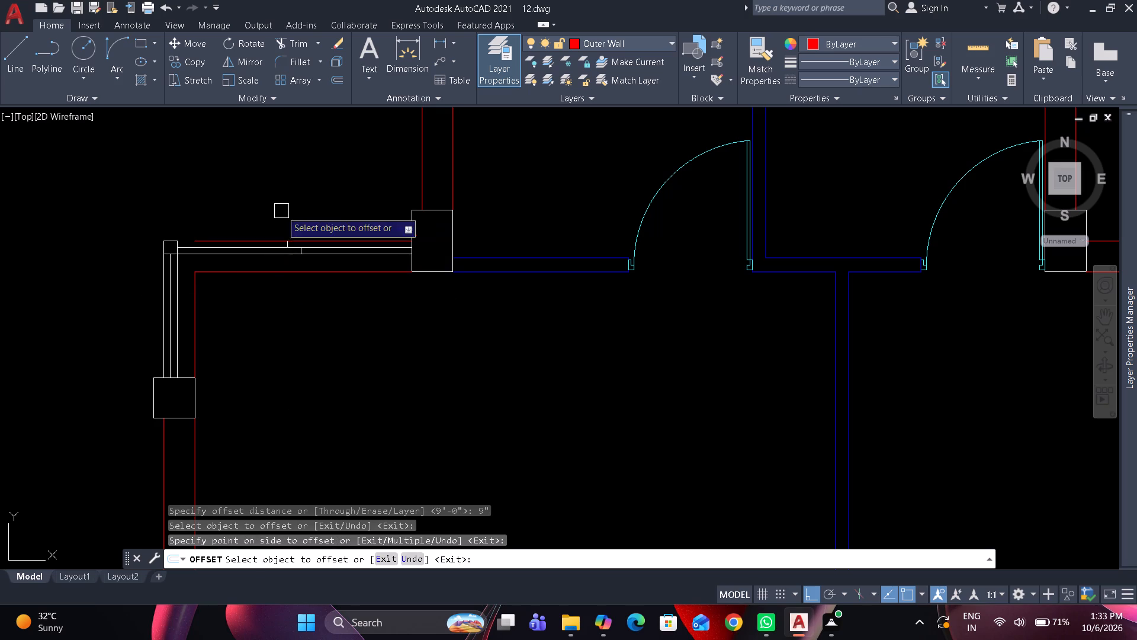
pyautogui.moveTo(197, 309); pyautogui.dragTo(191, 305)
pyautogui.click(47, 302)
pyautogui.press('space')
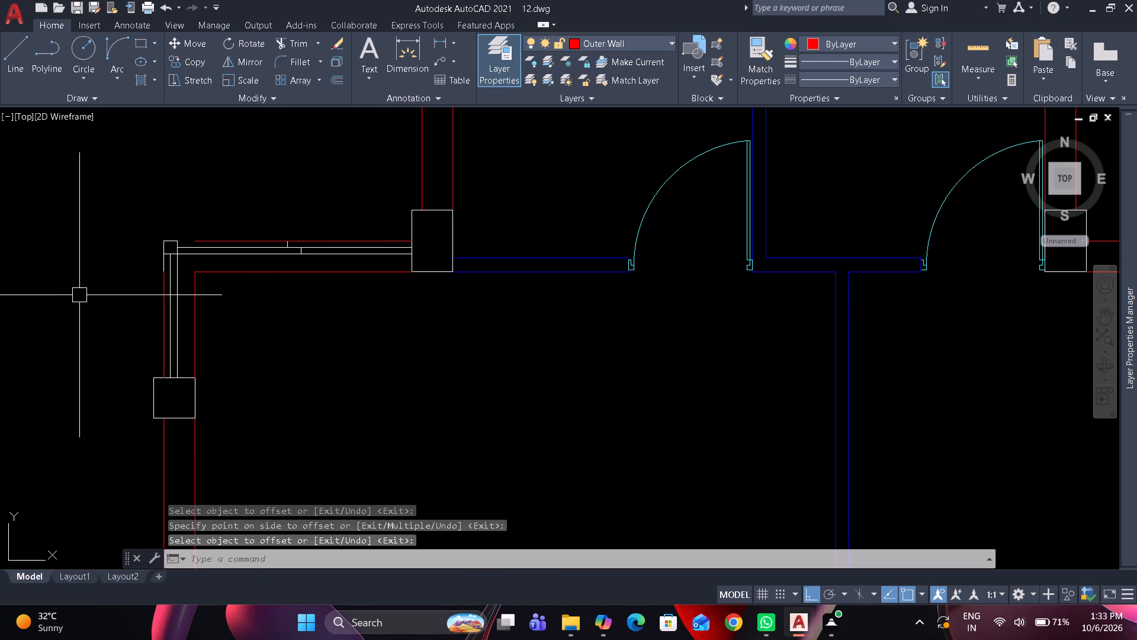
# Fillet the two offset outer wall lines into a sharp corner at the corner square.
pyautogui.write('f')
pyautogui.press('space')
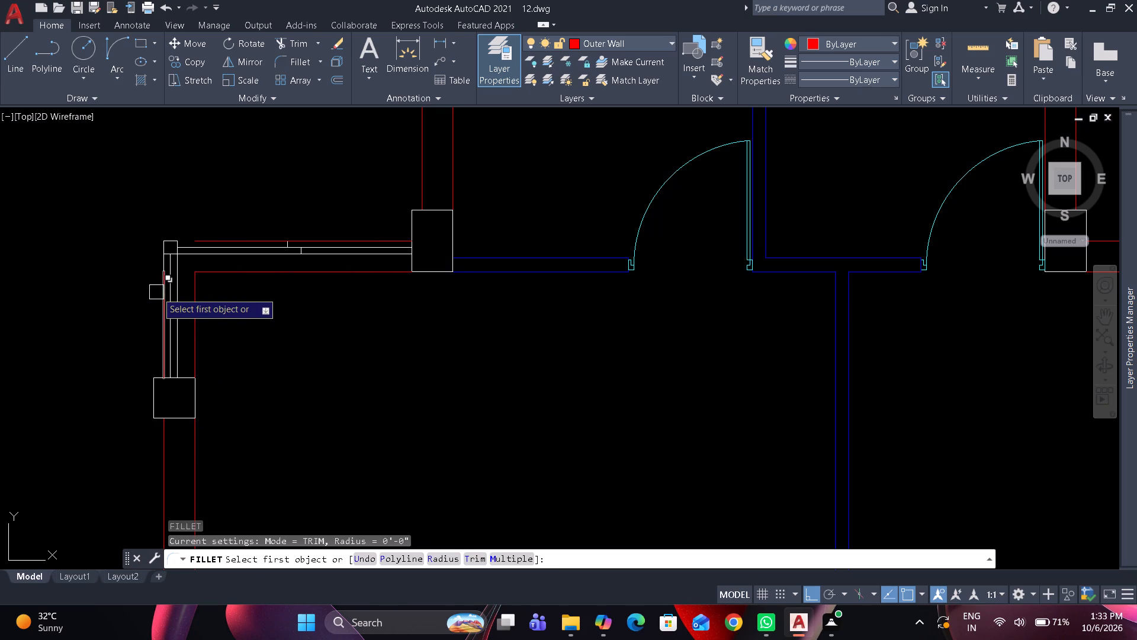
pyautogui.click(157, 292)
pyautogui.click(207, 235)
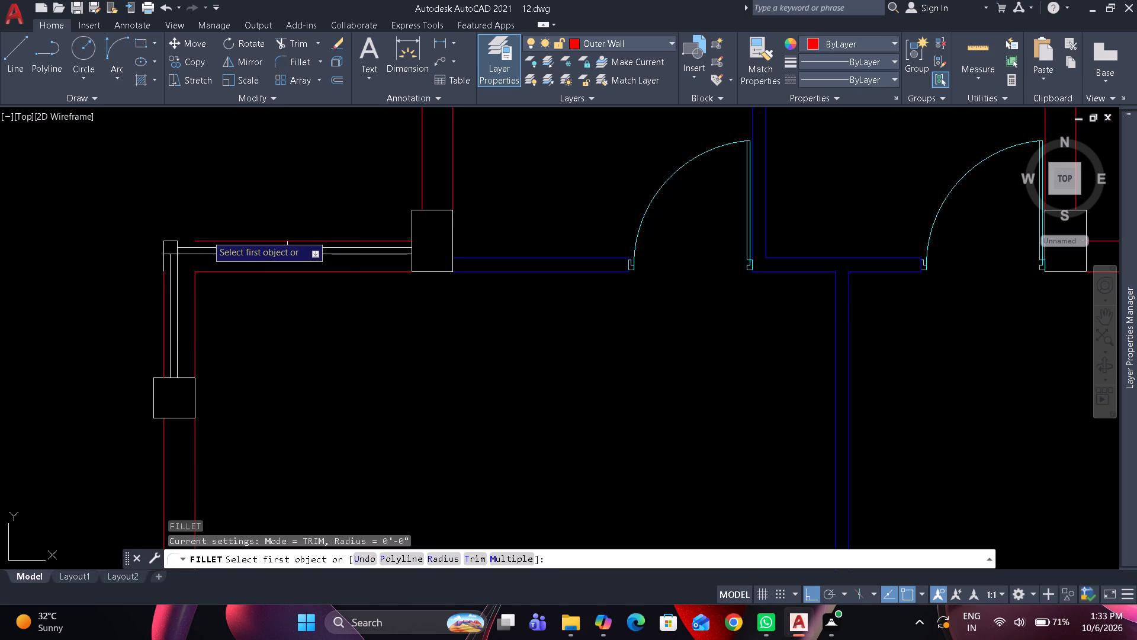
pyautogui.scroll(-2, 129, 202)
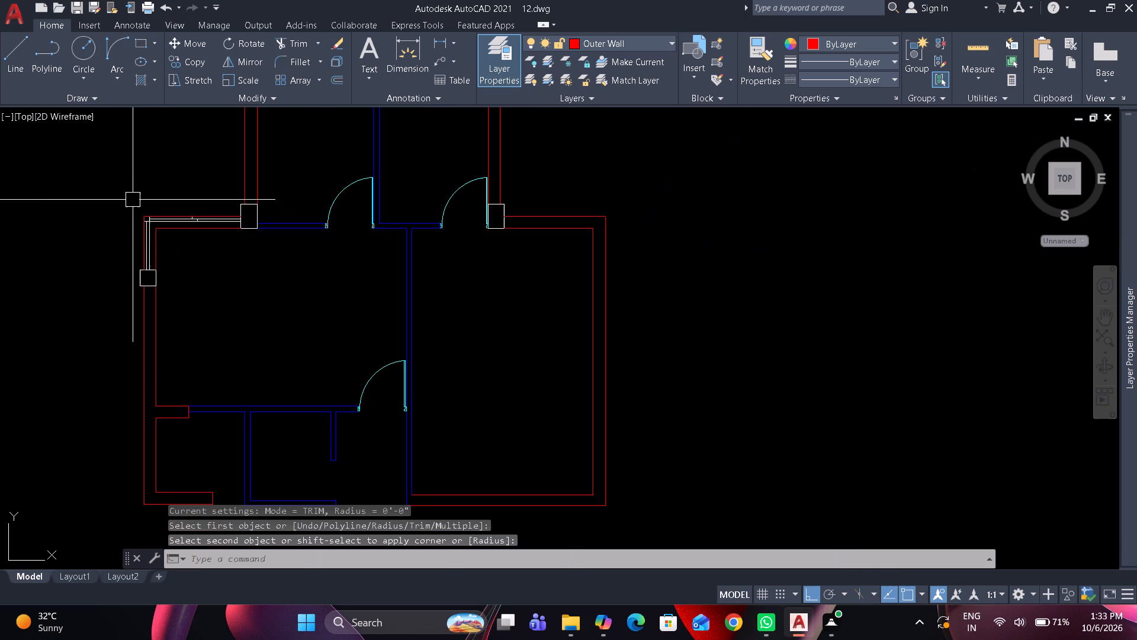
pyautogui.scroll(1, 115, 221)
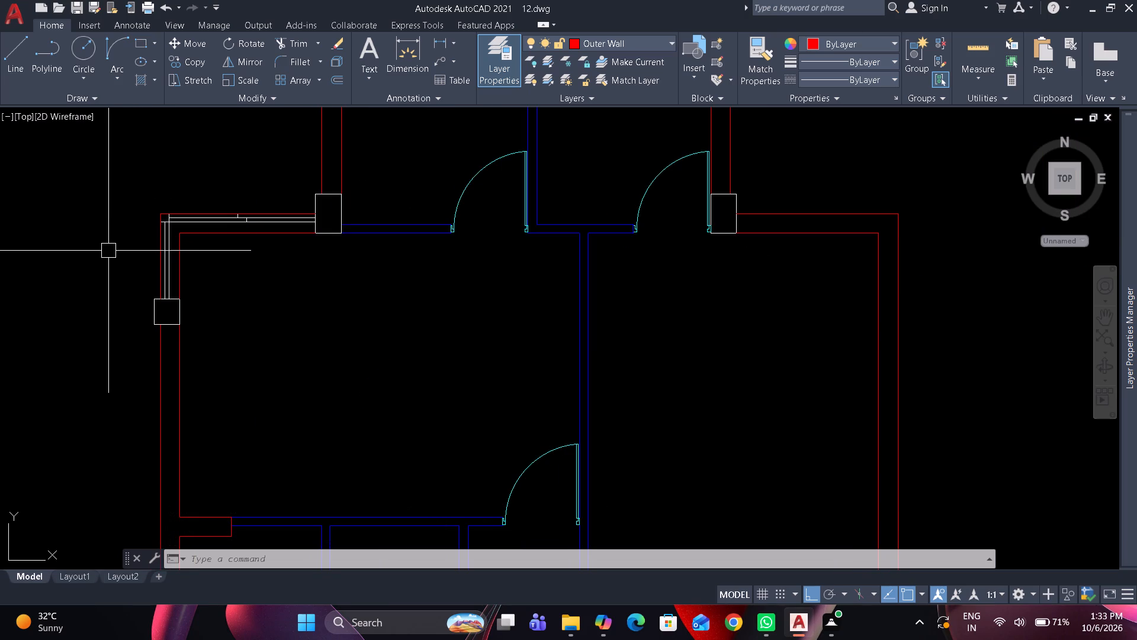
# Draw a rectangle about 4" square inside the outer wall corner at the upper right of the right-hand room.
pyautogui.scroll(-1, 108, 251)
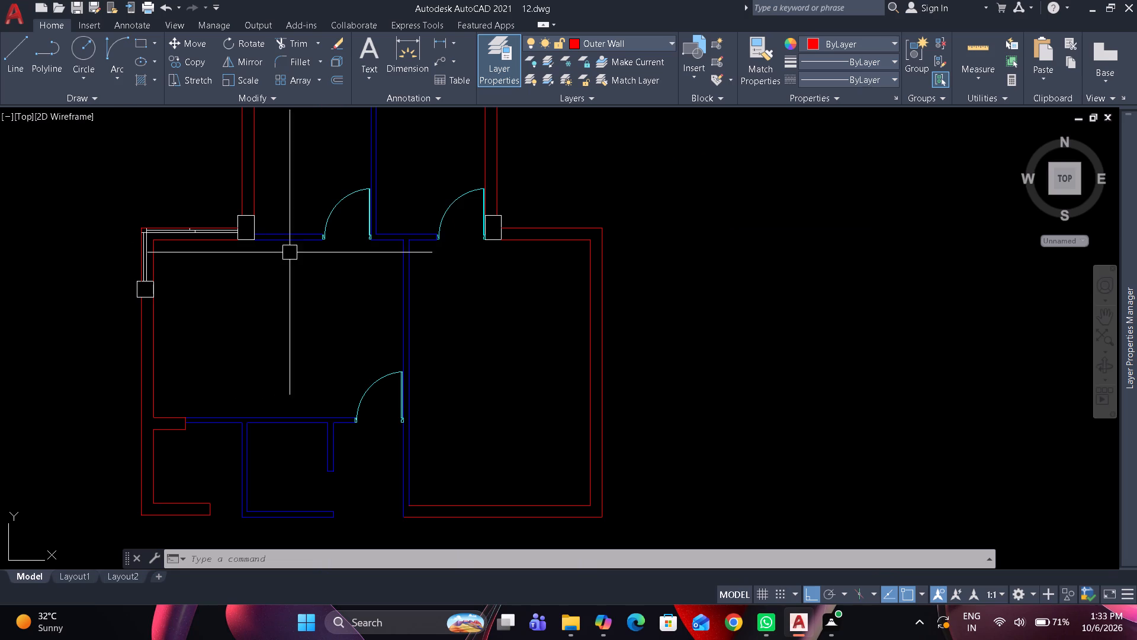
pyautogui.scroll(4, 598, 235)
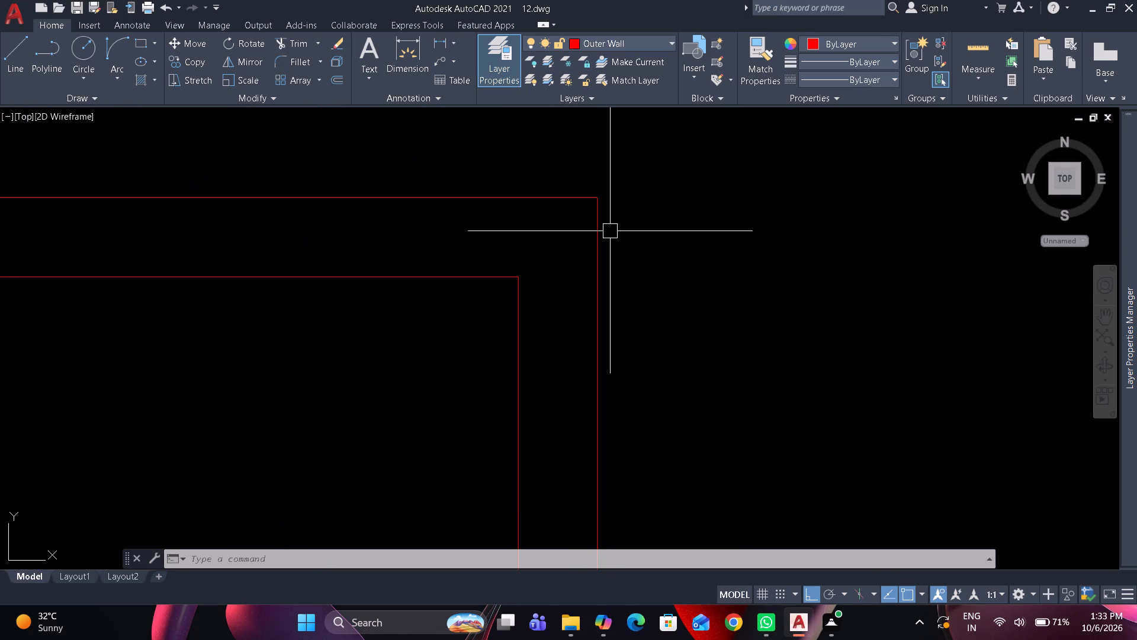
pyautogui.write('rec')
pyautogui.press('space')
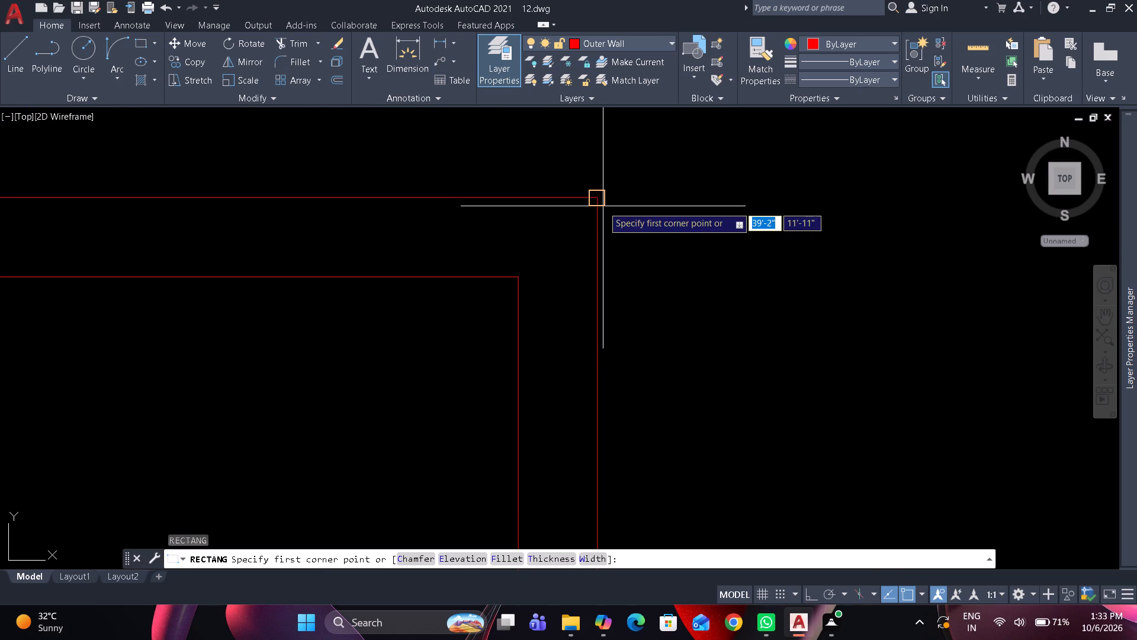
pyautogui.click(601, 204)
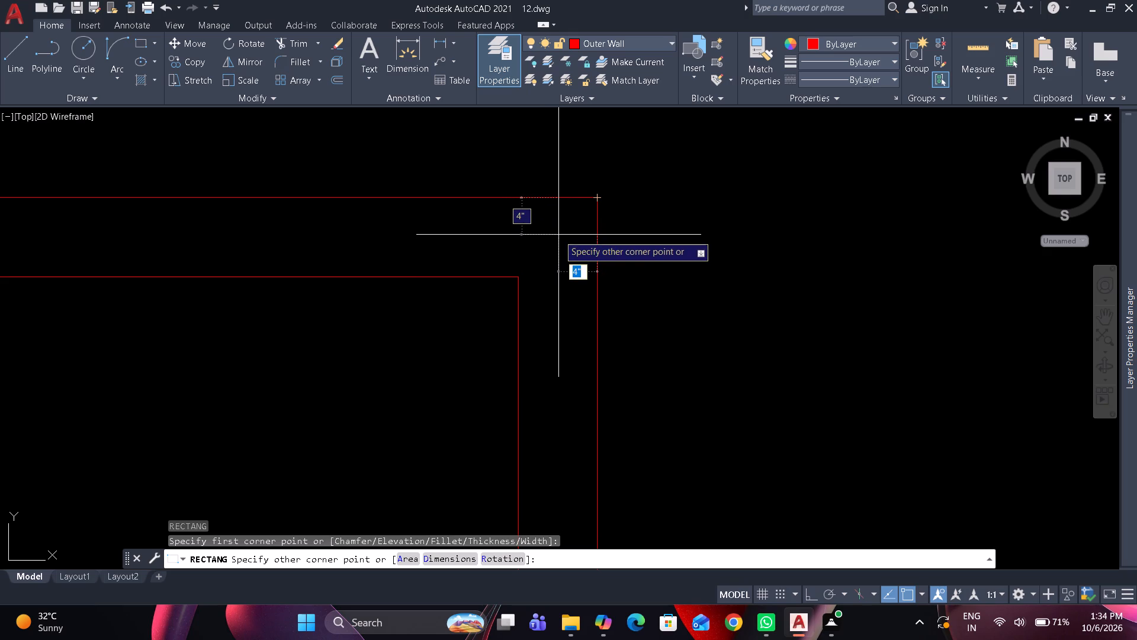
pyautogui.click(558, 235)
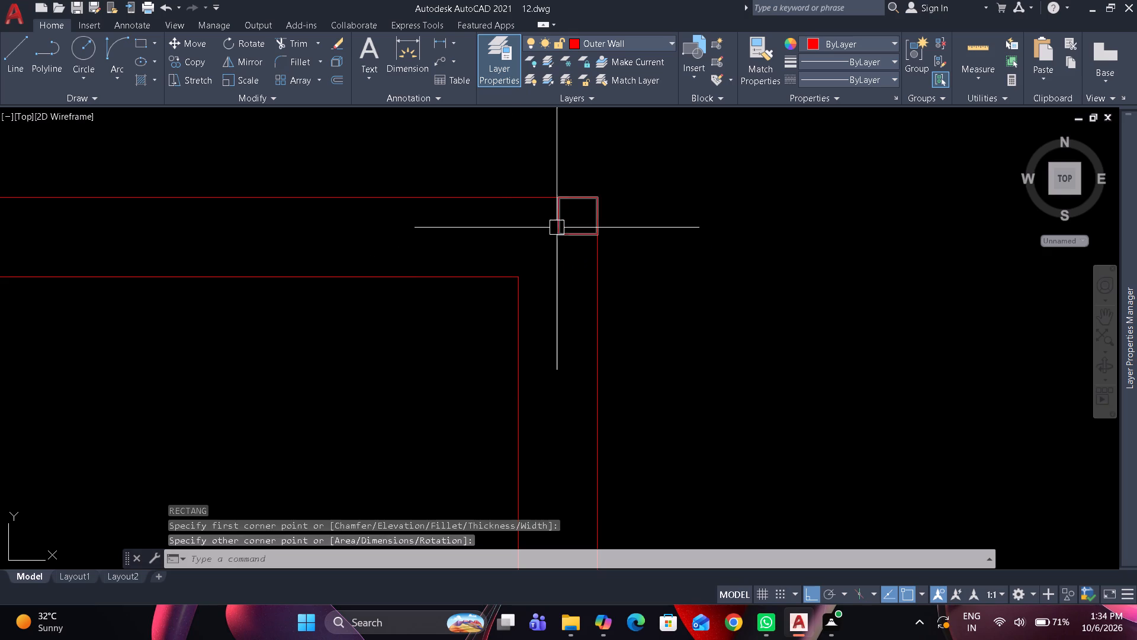
# Move the new corner square to layer 0.
pyautogui.click(557, 228)
pyautogui.click(615, 48)
pyautogui.click(605, 61)
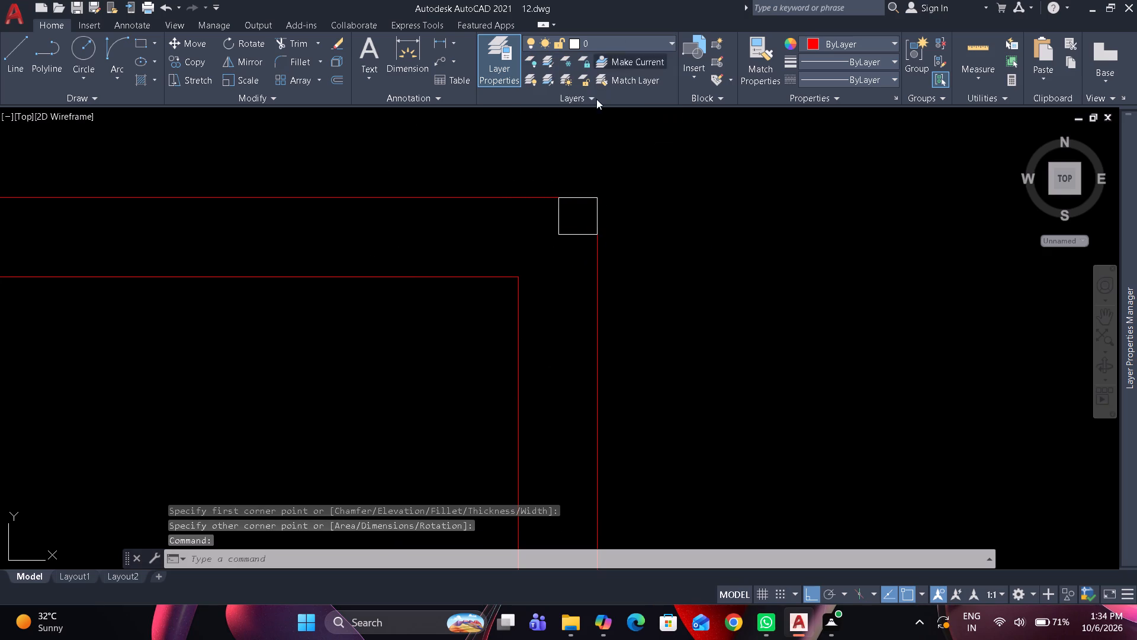
pyautogui.press('Escape')
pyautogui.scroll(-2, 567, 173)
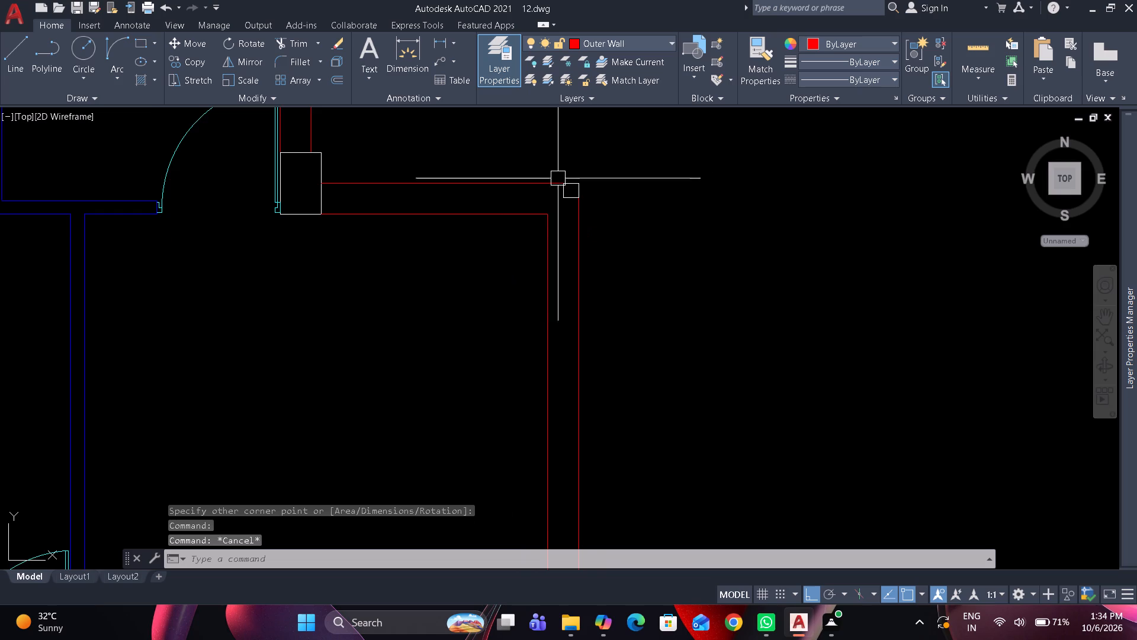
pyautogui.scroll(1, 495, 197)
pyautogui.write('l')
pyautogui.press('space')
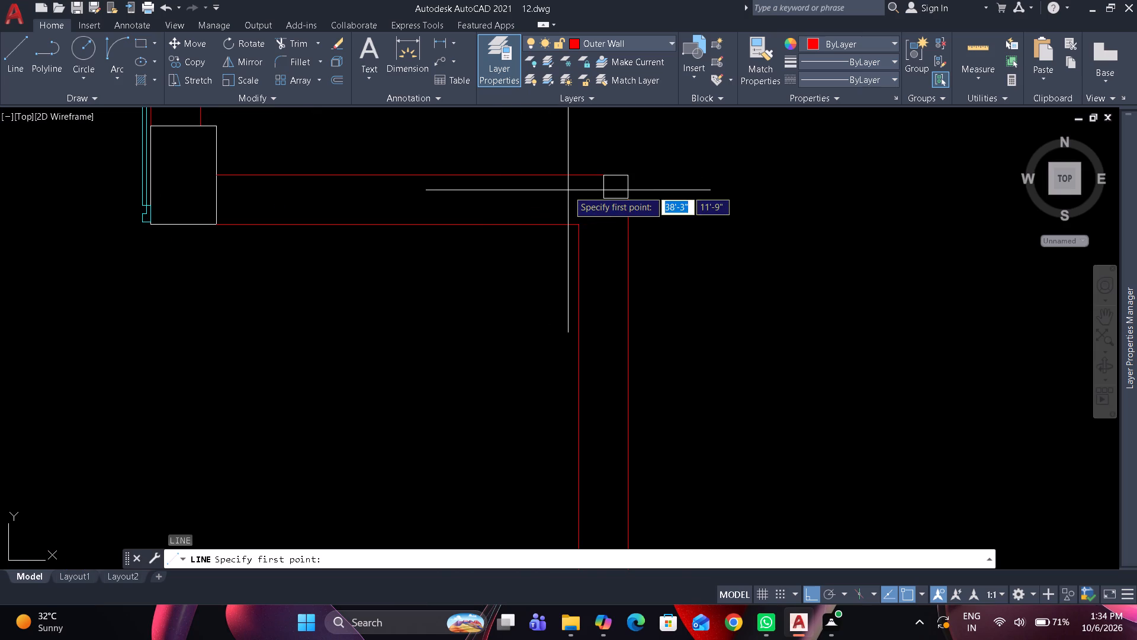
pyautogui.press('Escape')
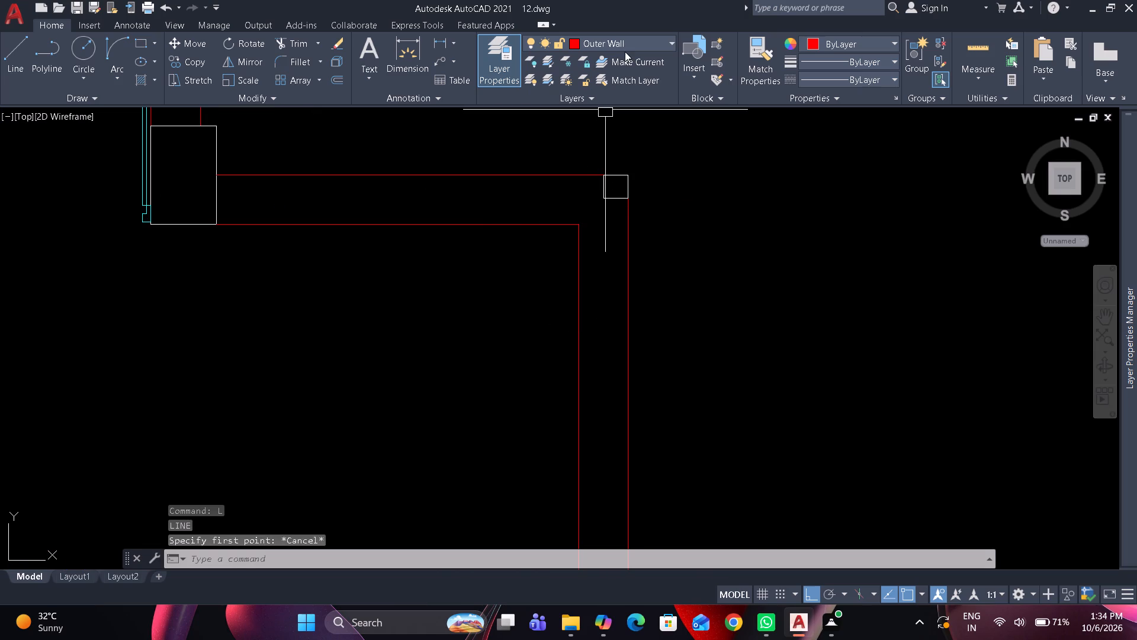
# On layer 0, draw a horizontal line from the midpoint of the corner square's side to the face of the adjacent column.
pyautogui.click(631, 40)
pyautogui.click(619, 56)
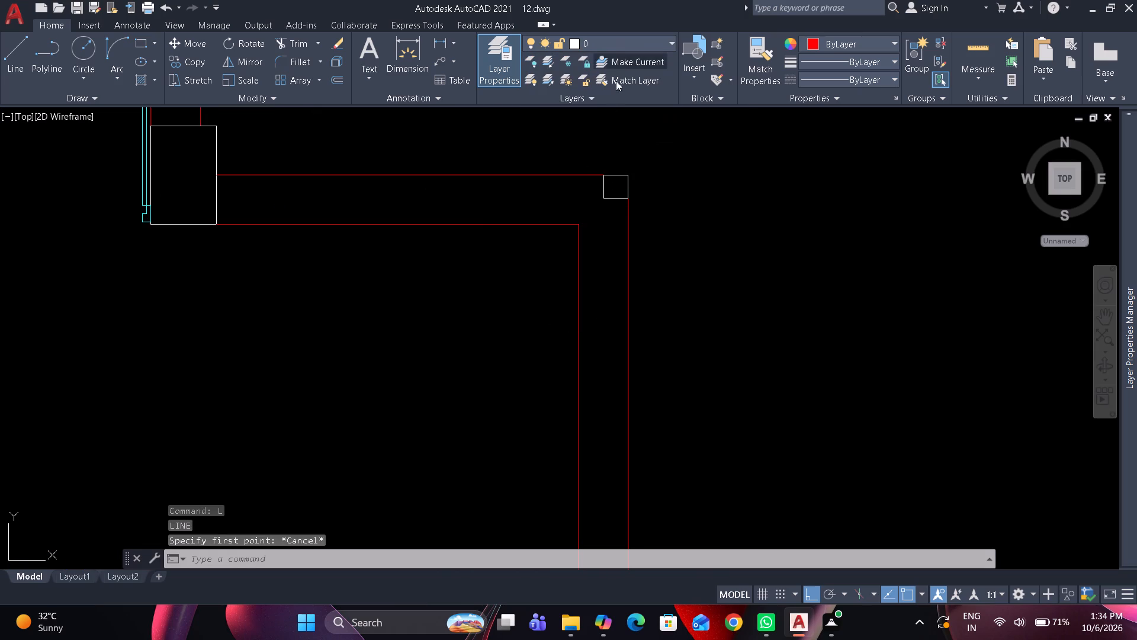
pyautogui.press('Escape')
pyautogui.press('Escape')
pyautogui.press('Escape')
pyautogui.press('Escape')
pyautogui.press('l')
pyautogui.press('space')
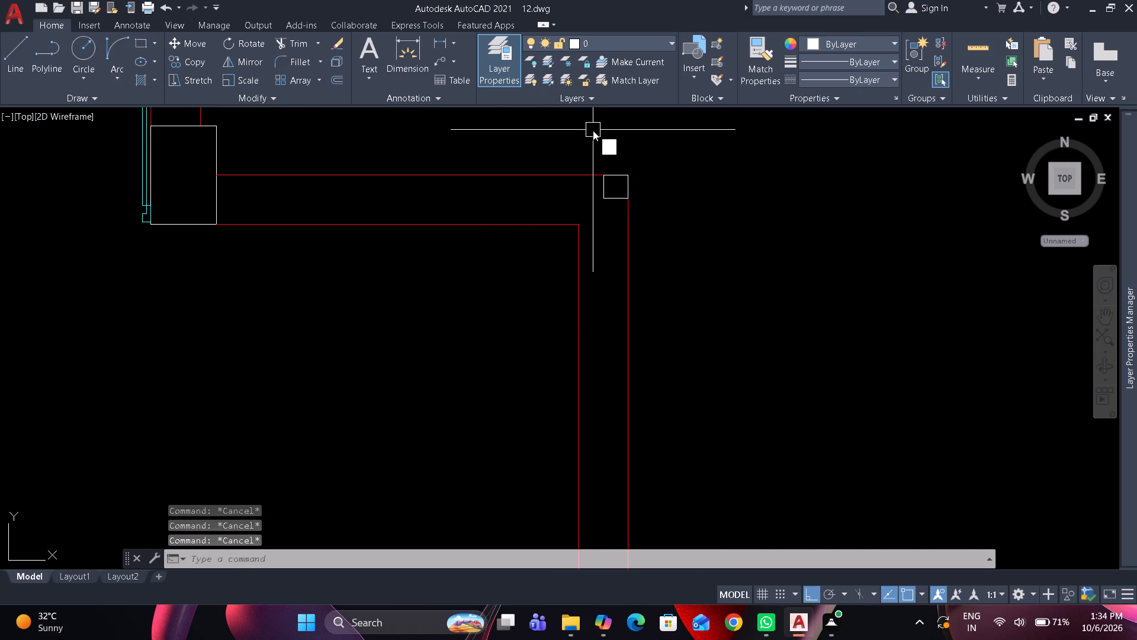
pyautogui.click(596, 183)
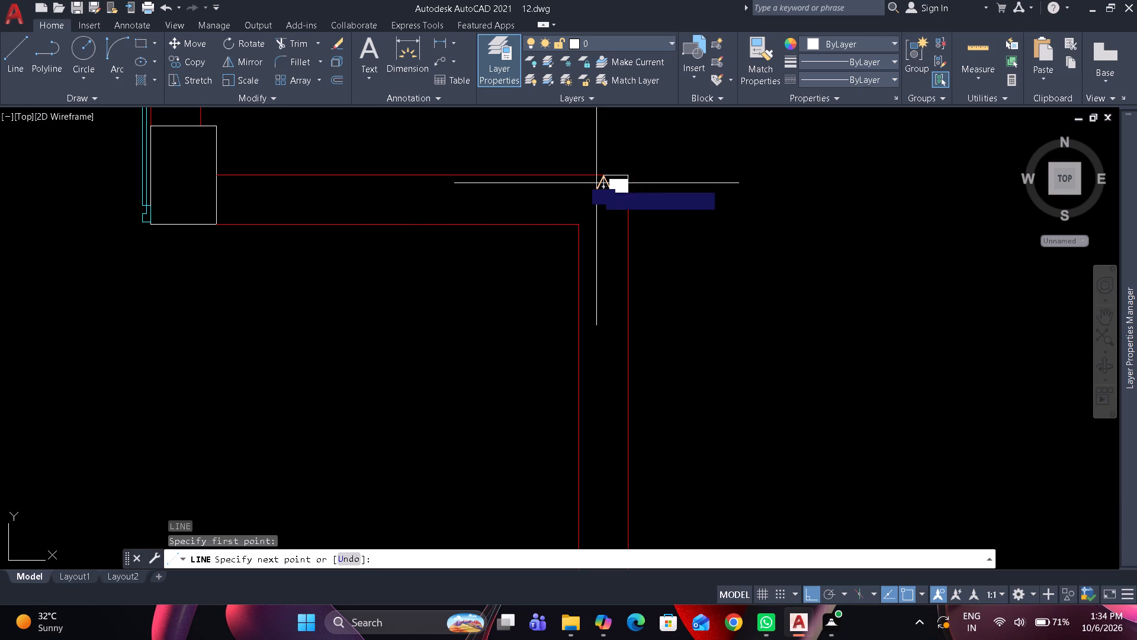
pyautogui.scroll(2, 232, 190)
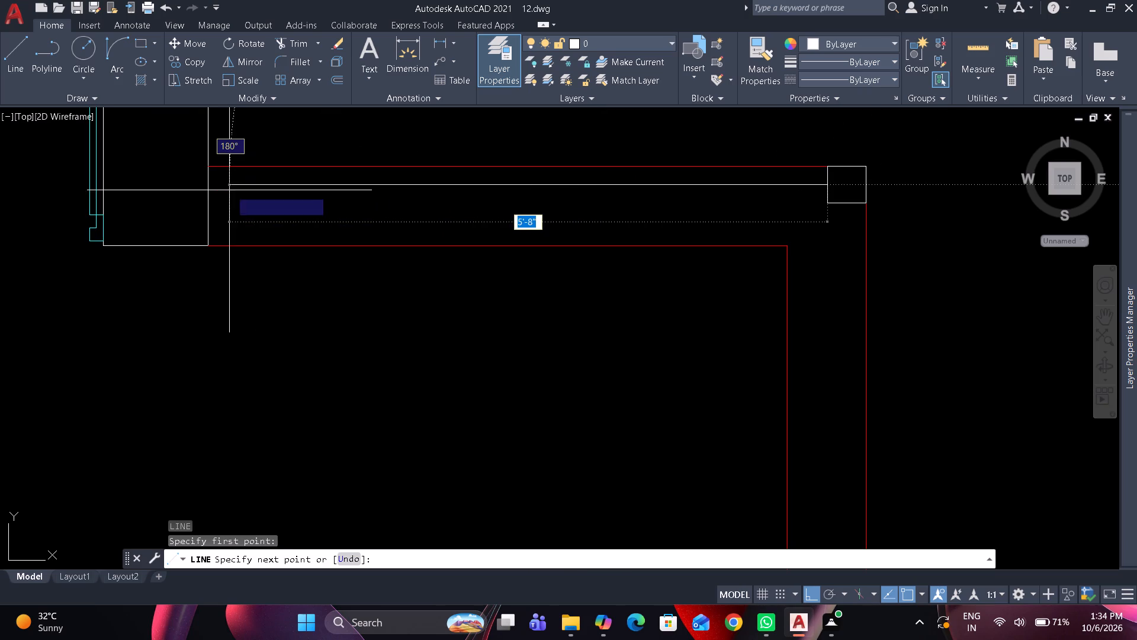
pyautogui.click(208, 192)
pyautogui.press('space')
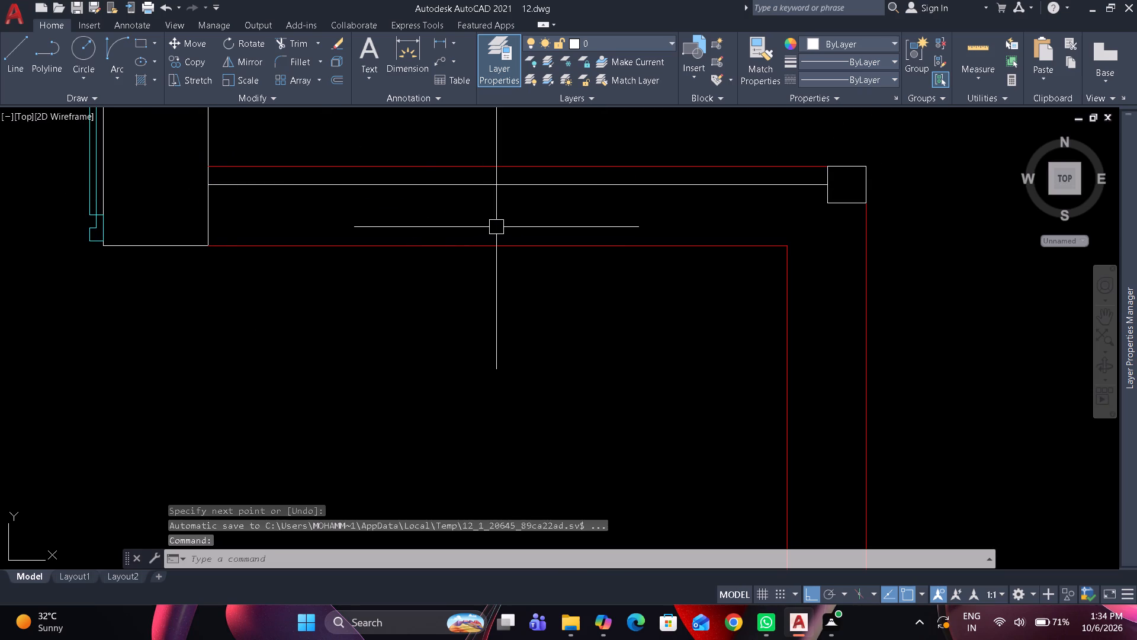
pyautogui.press('Escape')
pyautogui.press('Escape')
pyautogui.press('Escape')
pyautogui.press('Escape')
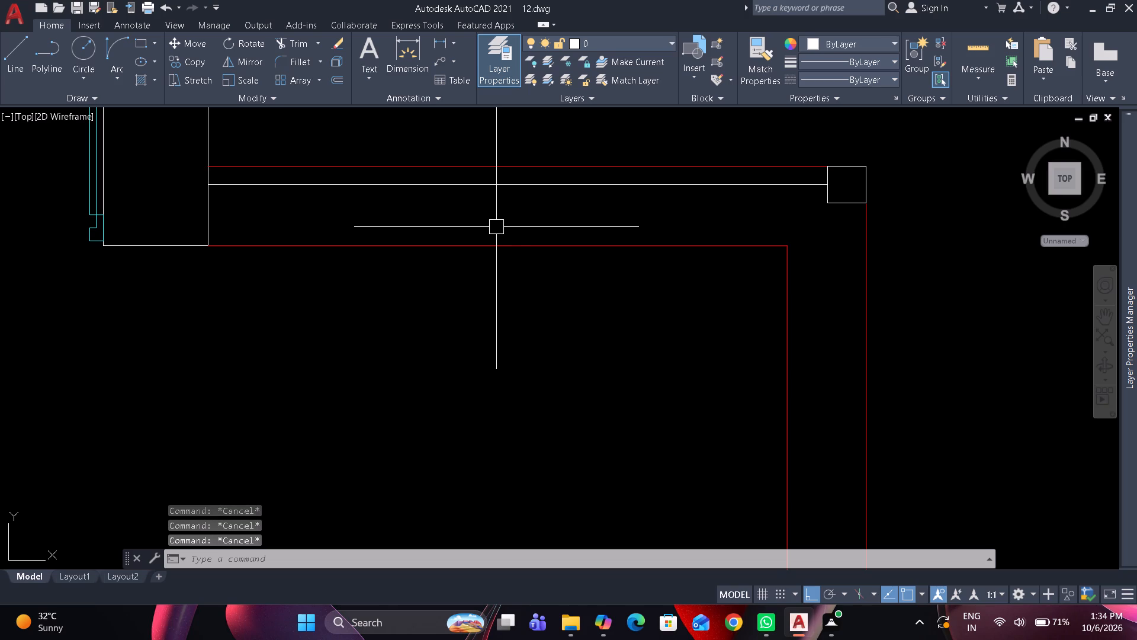
# Draw a window panel rectangle about 2'-11" by 2" from the corner square's upper inner corner to the guide line's midpoint.
pyautogui.write('rec')
pyautogui.press('space')
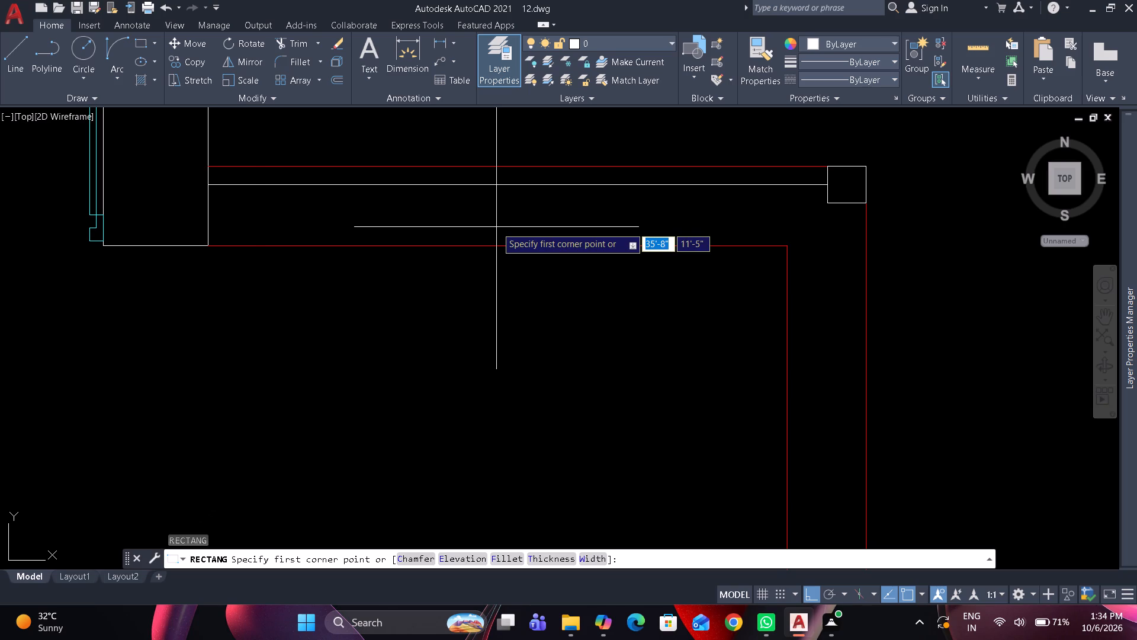
pyautogui.click(824, 167)
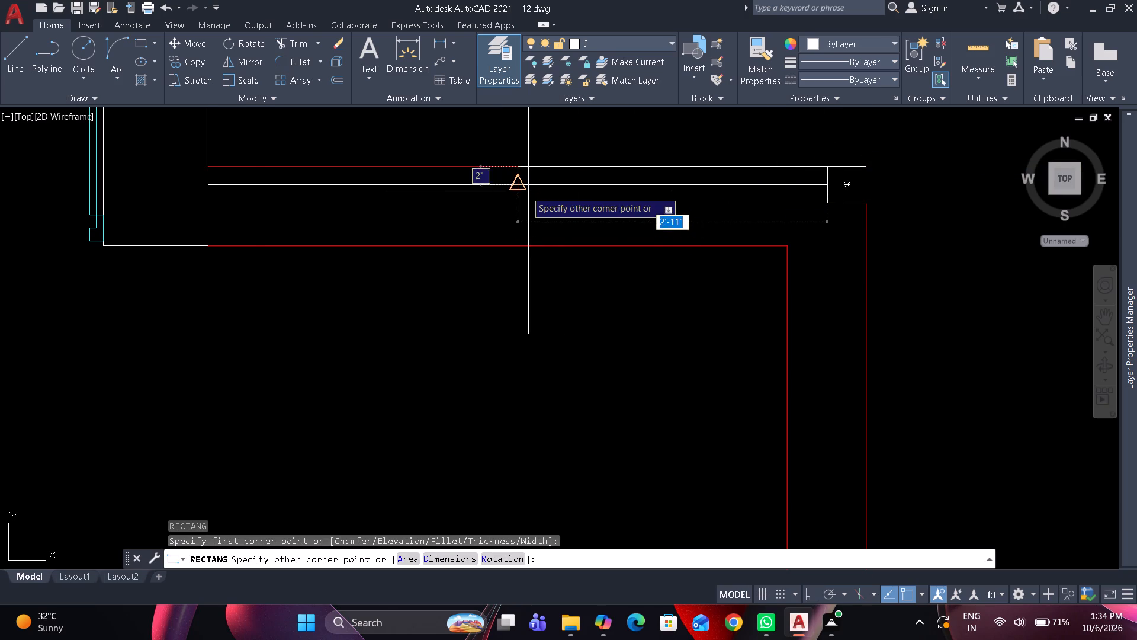
pyautogui.click(522, 191)
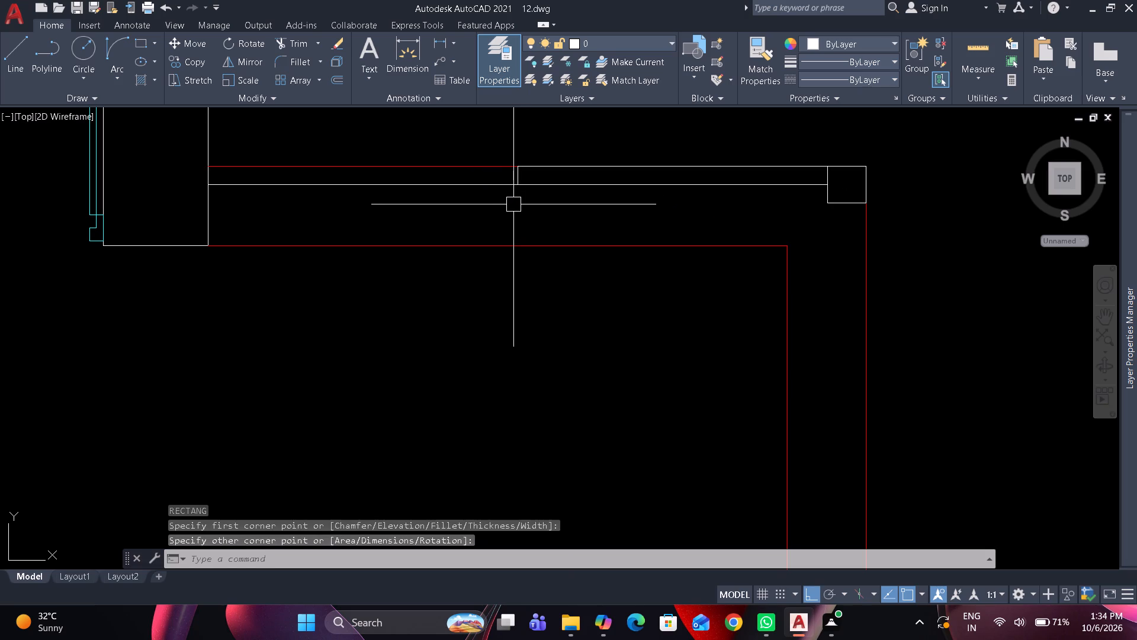
pyautogui.press('space')
pyautogui.press('Escape')
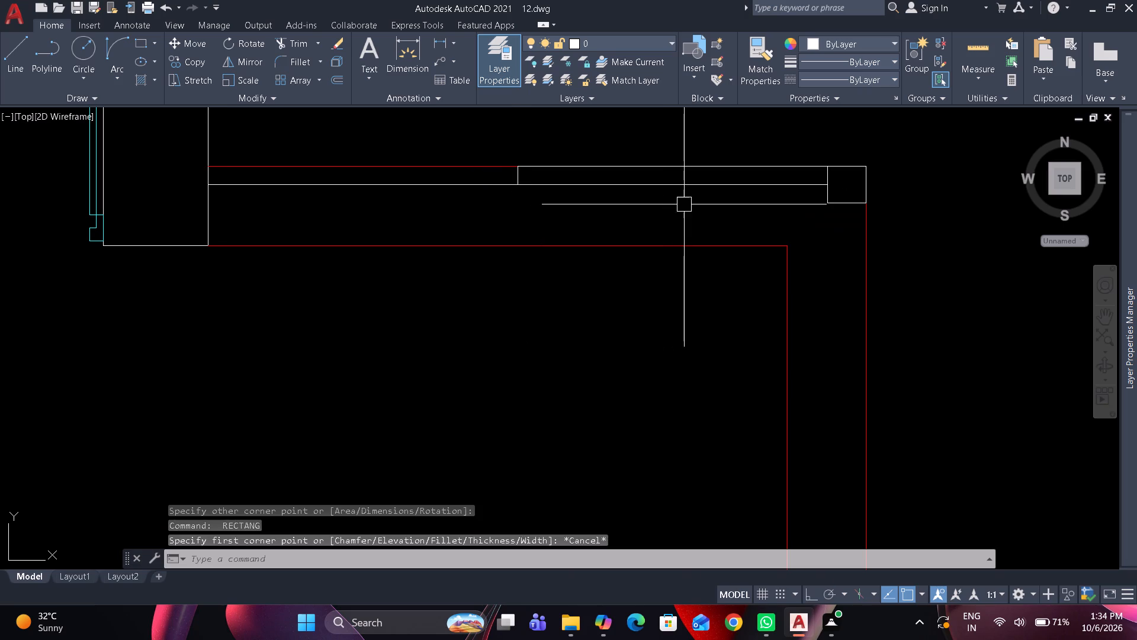
# Mirror the window panel rectangle downward across the horizontal guide line, keeping the original.
pyautogui.click(674, 169)
pyautogui.press('m')
pyautogui.press('i')
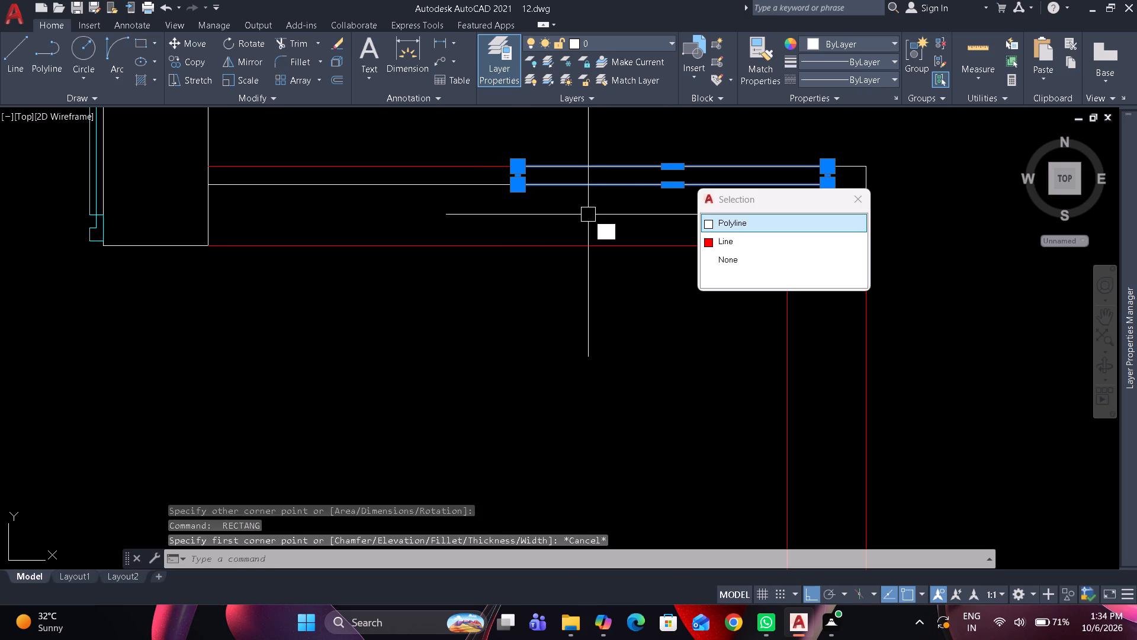
pyautogui.press('space')
pyautogui.press('space')
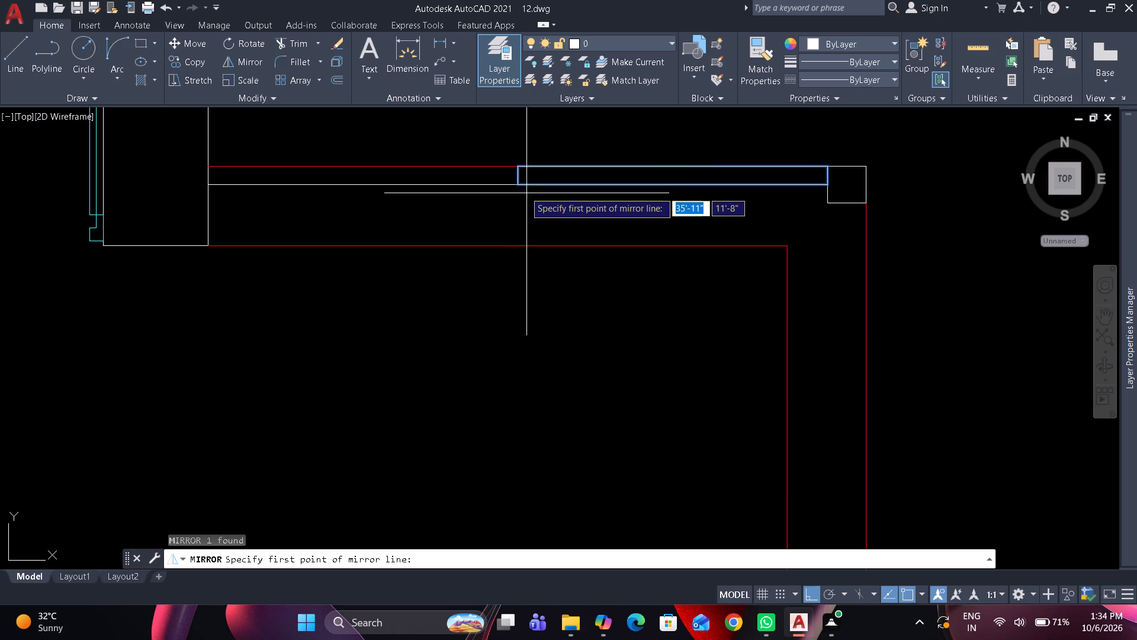
pyautogui.click(524, 191)
pyautogui.click(504, 193)
pyautogui.press('space')
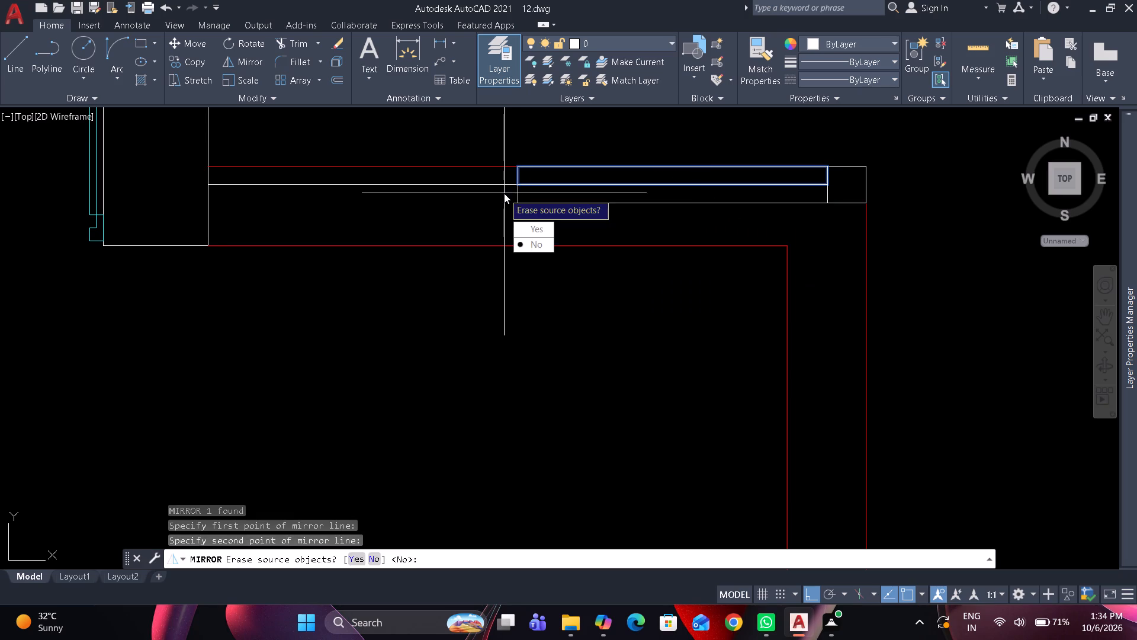
# Mirror the lower panel across a vertical axis at the window's midpoint toward the column, erasing the source panel.
pyautogui.click(526, 199)
pyautogui.write('mi')
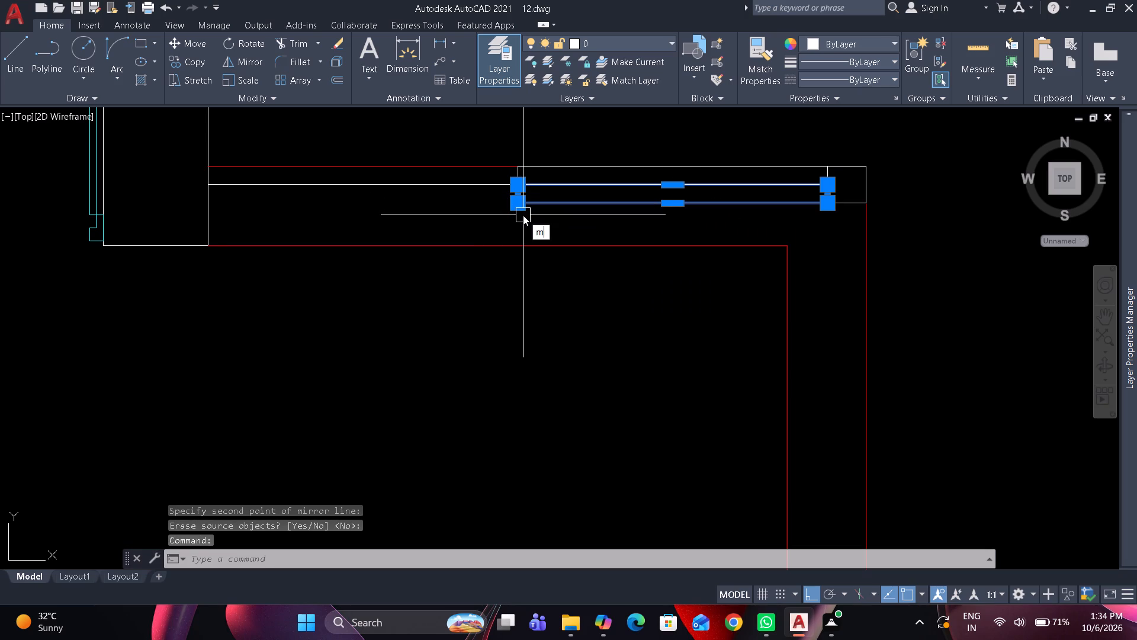
pyautogui.press('space')
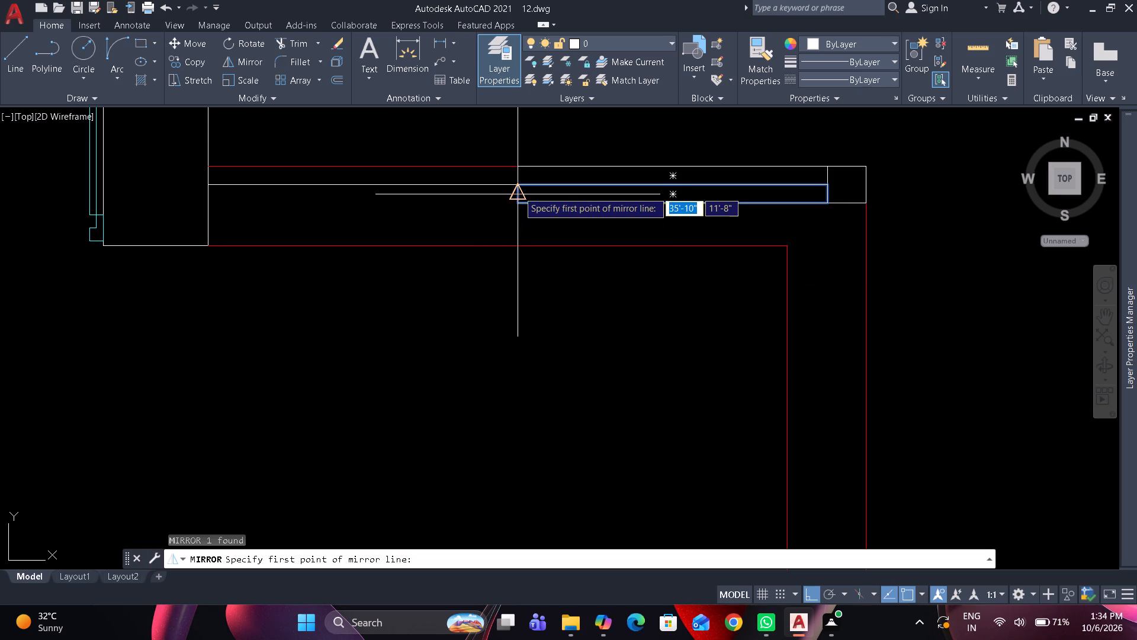
pyautogui.click(518, 182)
pyautogui.click(503, 276)
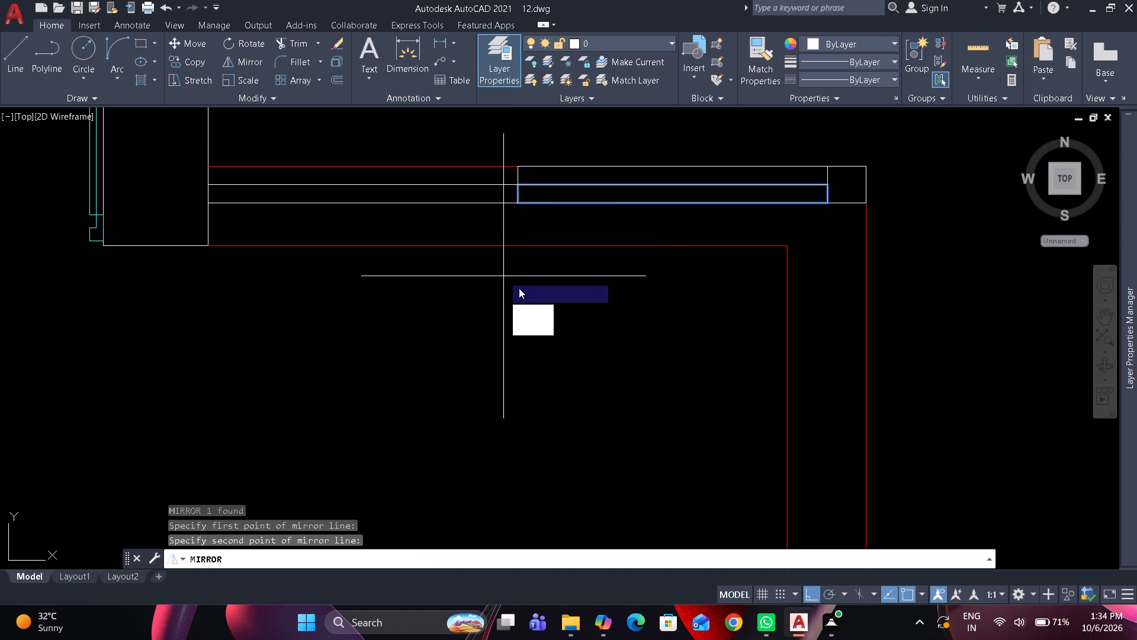
pyautogui.click(534, 314)
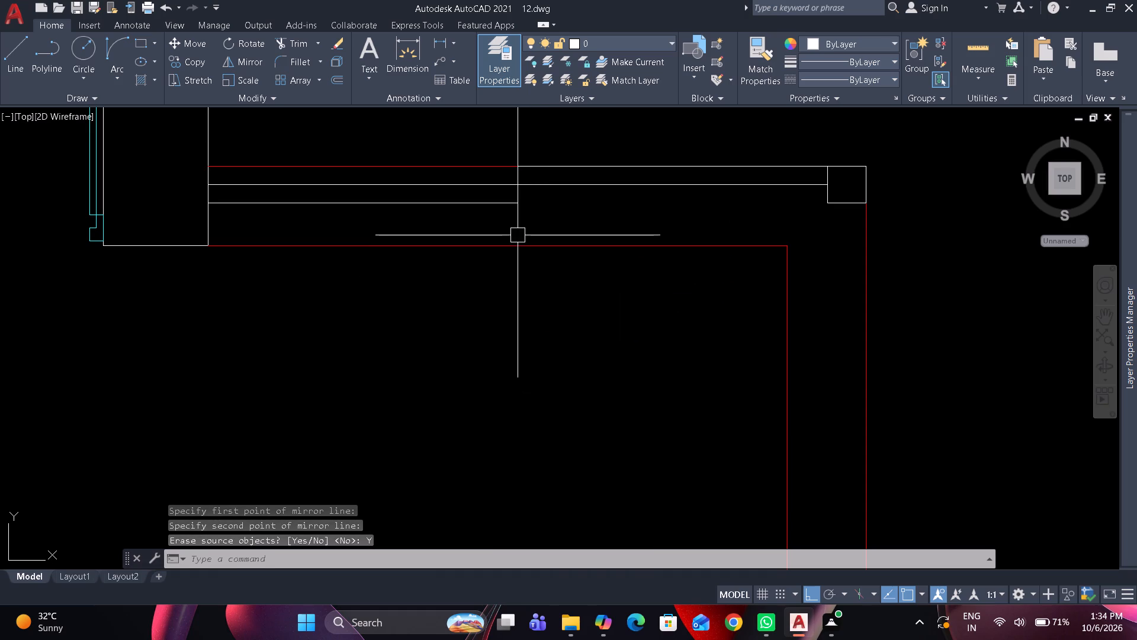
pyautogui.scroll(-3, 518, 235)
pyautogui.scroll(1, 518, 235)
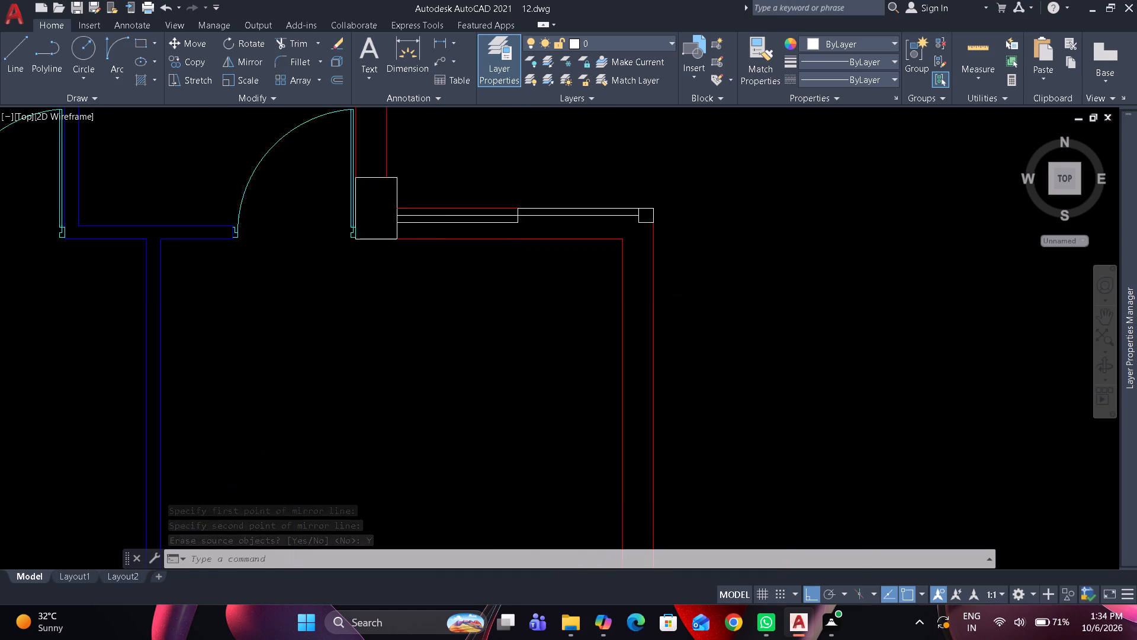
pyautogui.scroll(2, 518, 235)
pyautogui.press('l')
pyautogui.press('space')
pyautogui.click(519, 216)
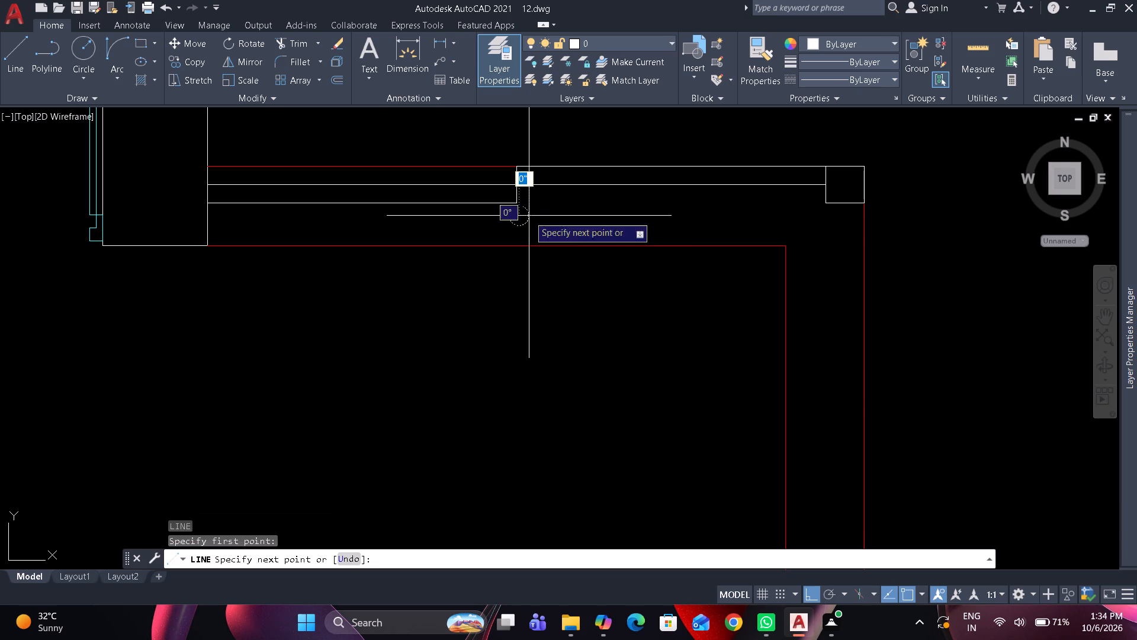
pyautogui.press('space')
# Draw a horizontal line from the lower panel's inner end to the corner square's lower inner corner.
pyautogui.press('space')
pyautogui.click(517, 207)
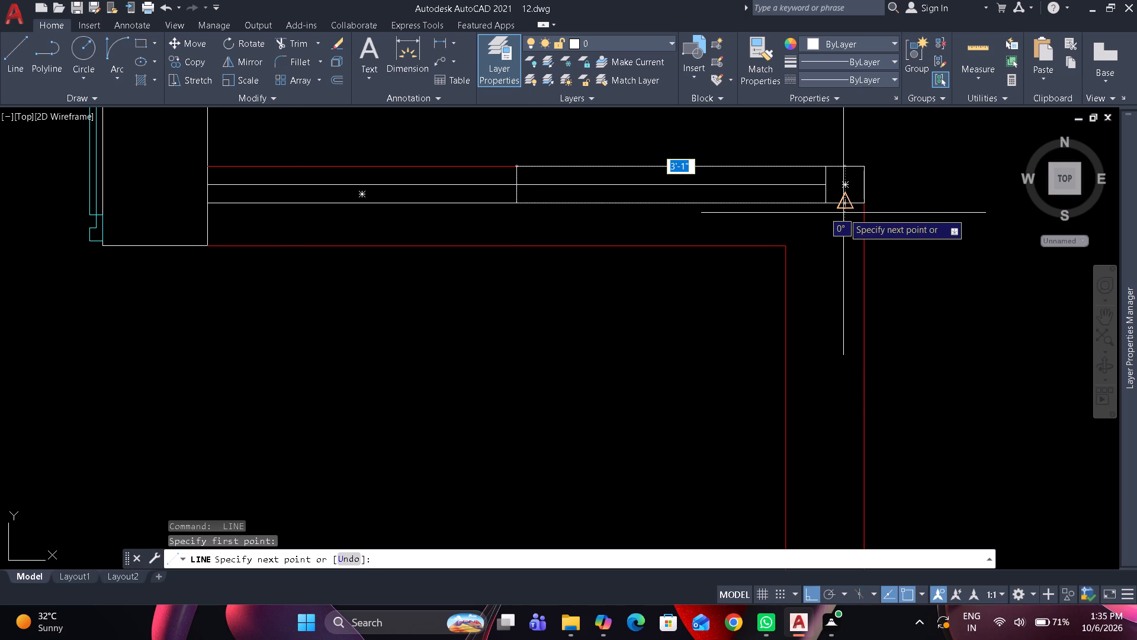
pyautogui.click(824, 211)
pyautogui.press('space')
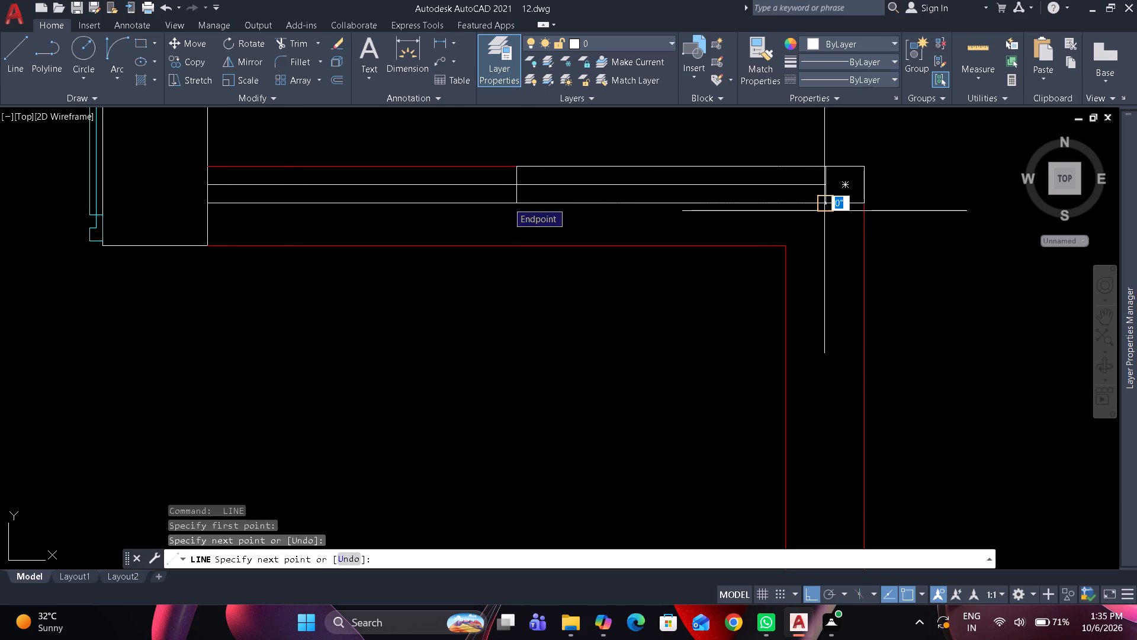
# Erase the horizontal guide line running between the column and the corner square through the window's middle.
pyautogui.scroll(2, 506, 176)
pyautogui.click(535, 175)
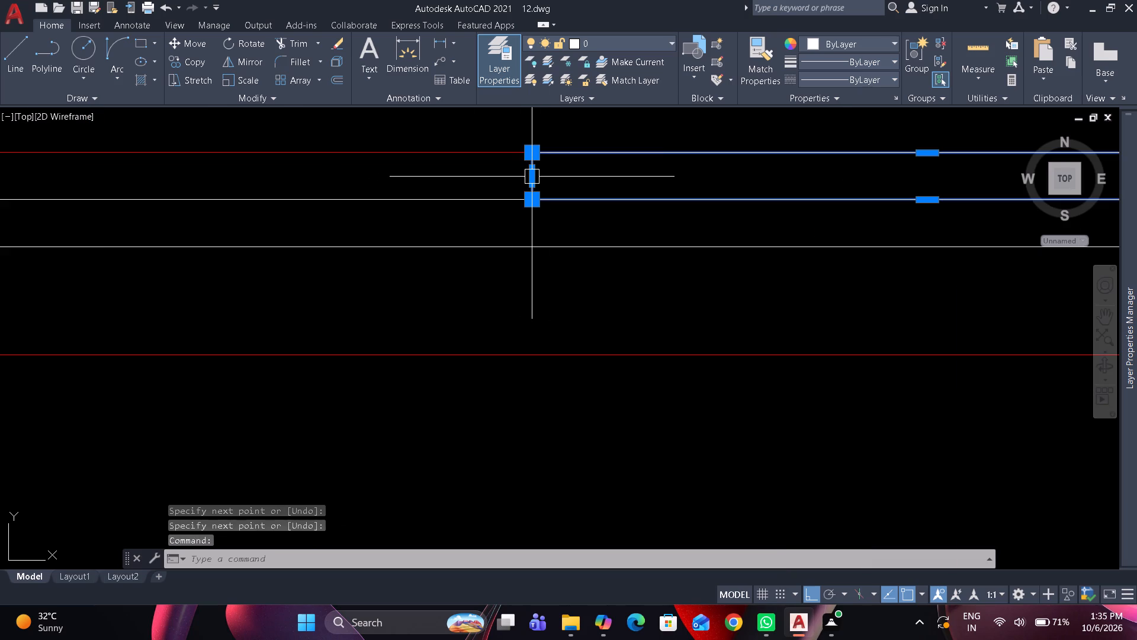
pyautogui.press('Escape')
pyautogui.click(486, 204)
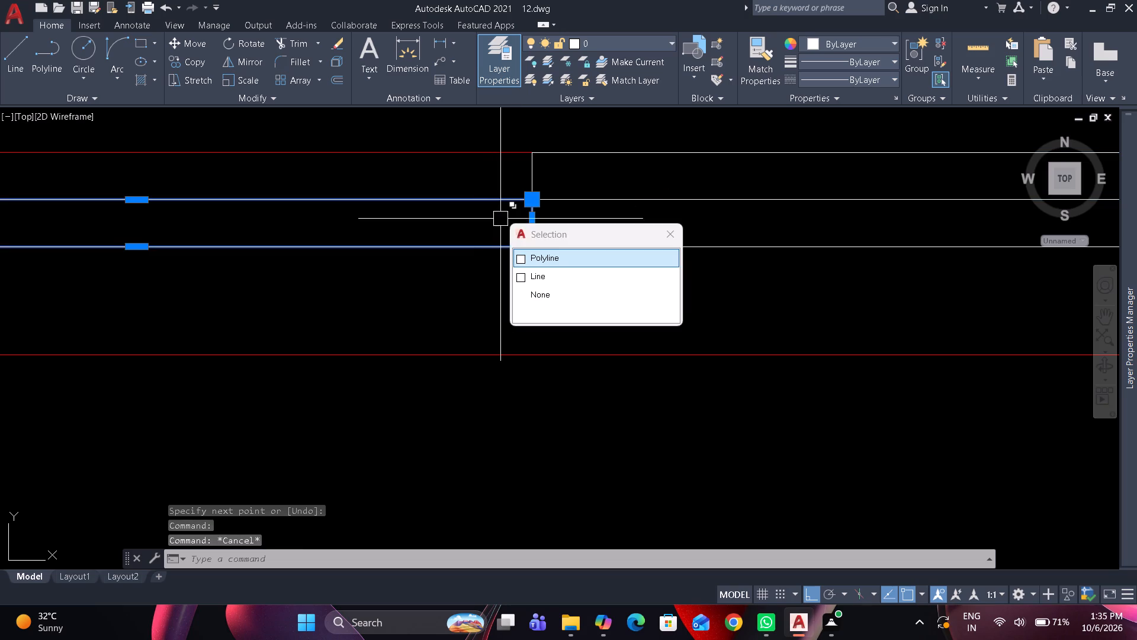
pyautogui.click(531, 276)
pyautogui.write('e')
pyautogui.press('space')
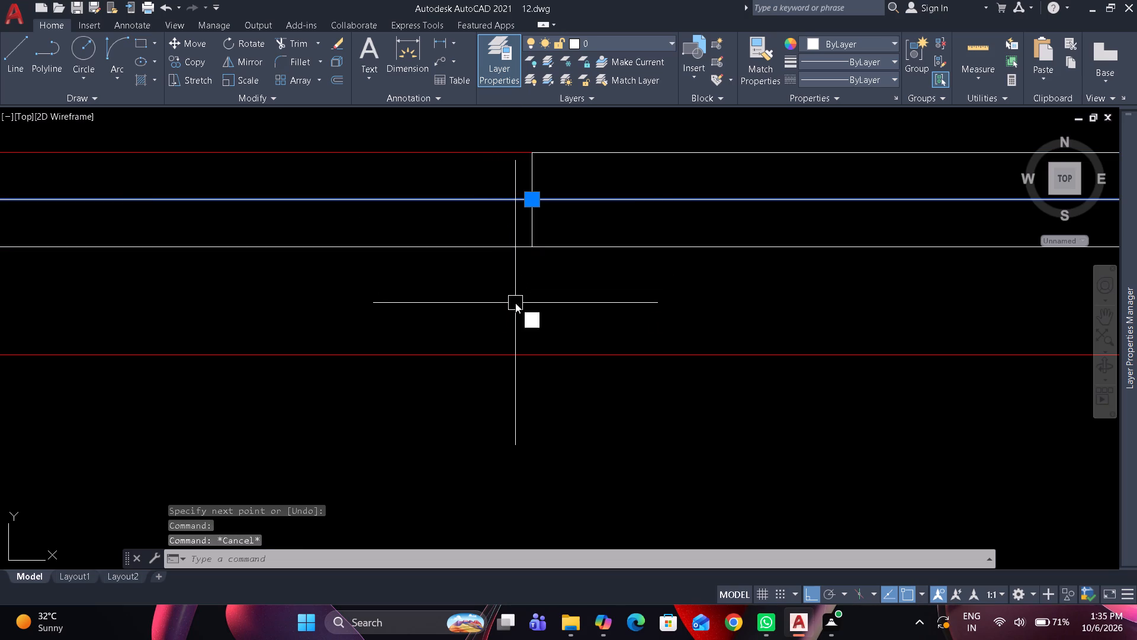
# Stretch the inner end of the right-hand window's lower panel 2" toward the corner square.
pyautogui.click(531, 245)
pyautogui.press('Escape')
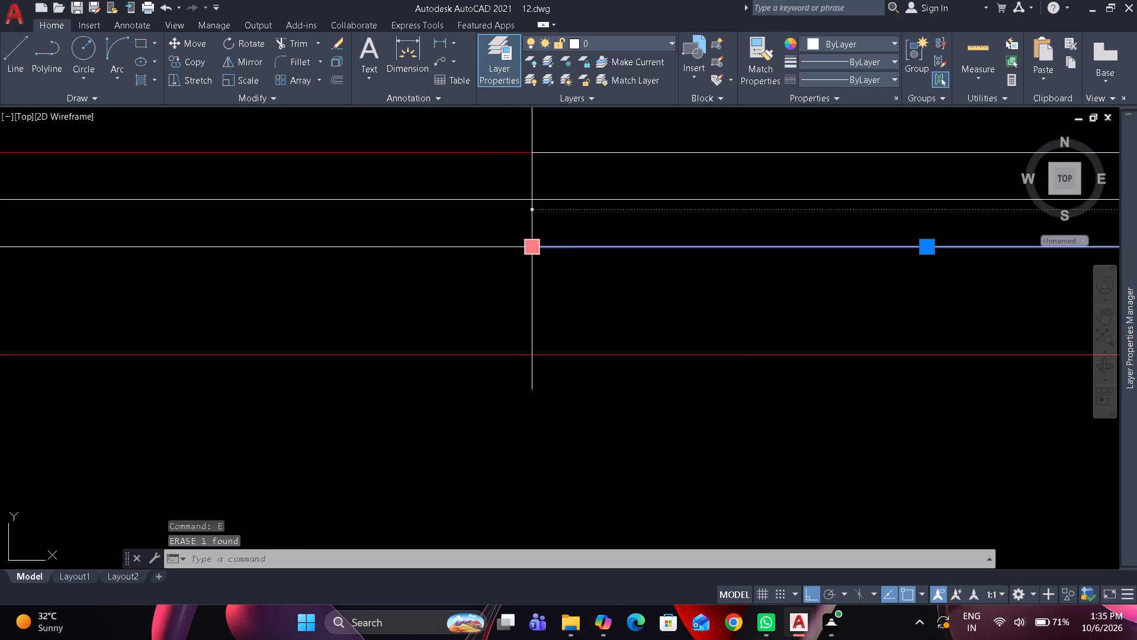
pyautogui.press('Escape')
pyautogui.click(531, 231)
pyautogui.click(532, 226)
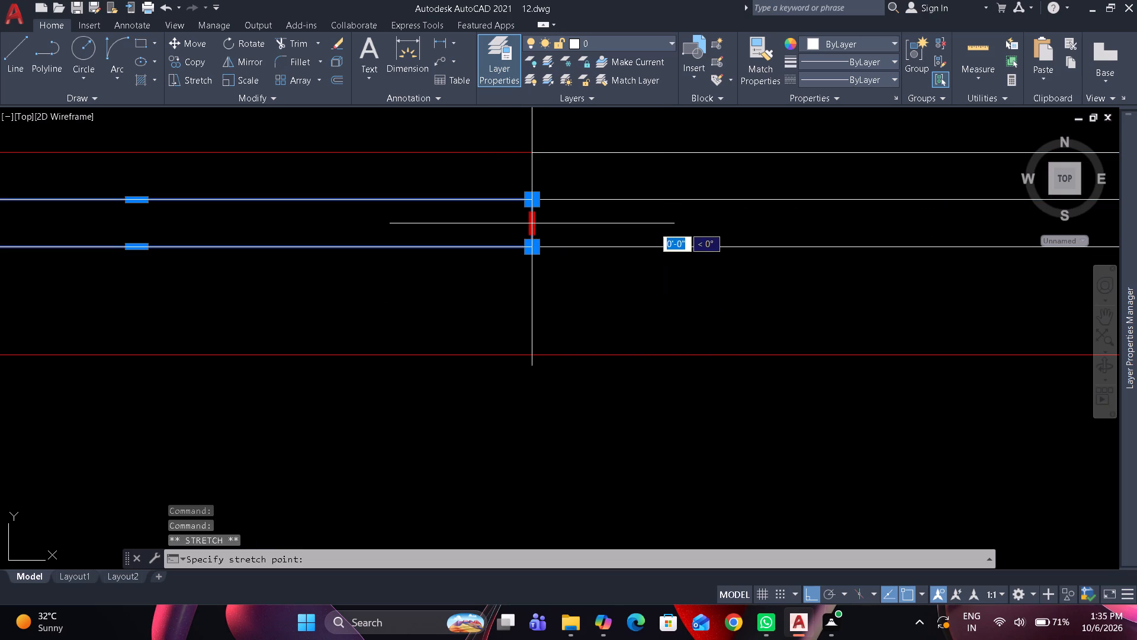
pyautogui.write('2"')
pyautogui.press('Return')
pyautogui.press('Escape')
pyautogui.press('Escape')
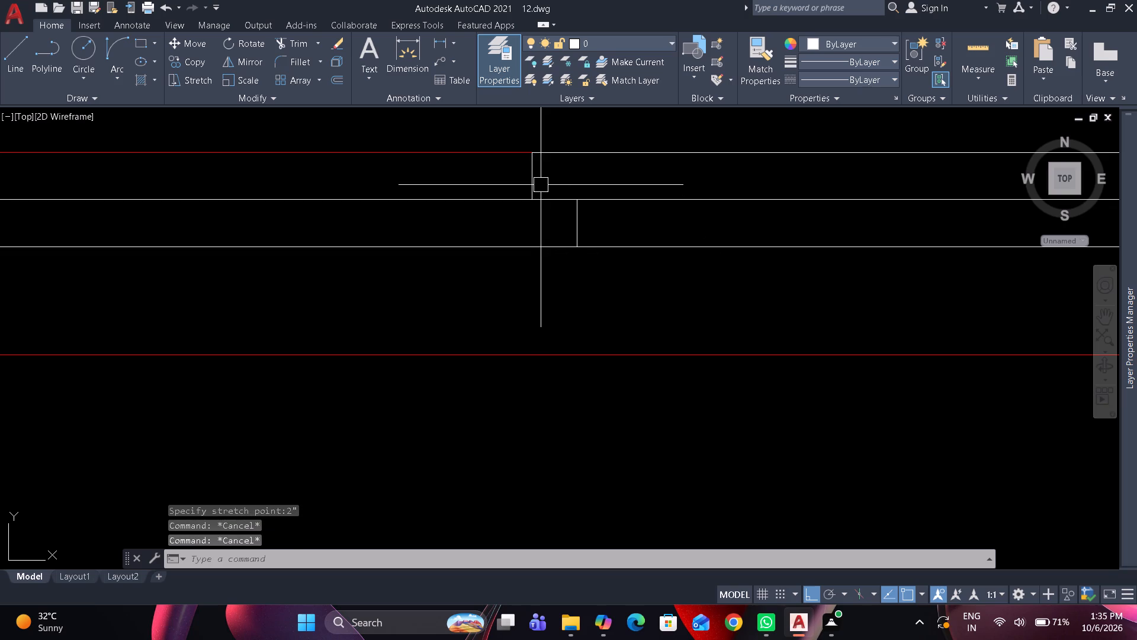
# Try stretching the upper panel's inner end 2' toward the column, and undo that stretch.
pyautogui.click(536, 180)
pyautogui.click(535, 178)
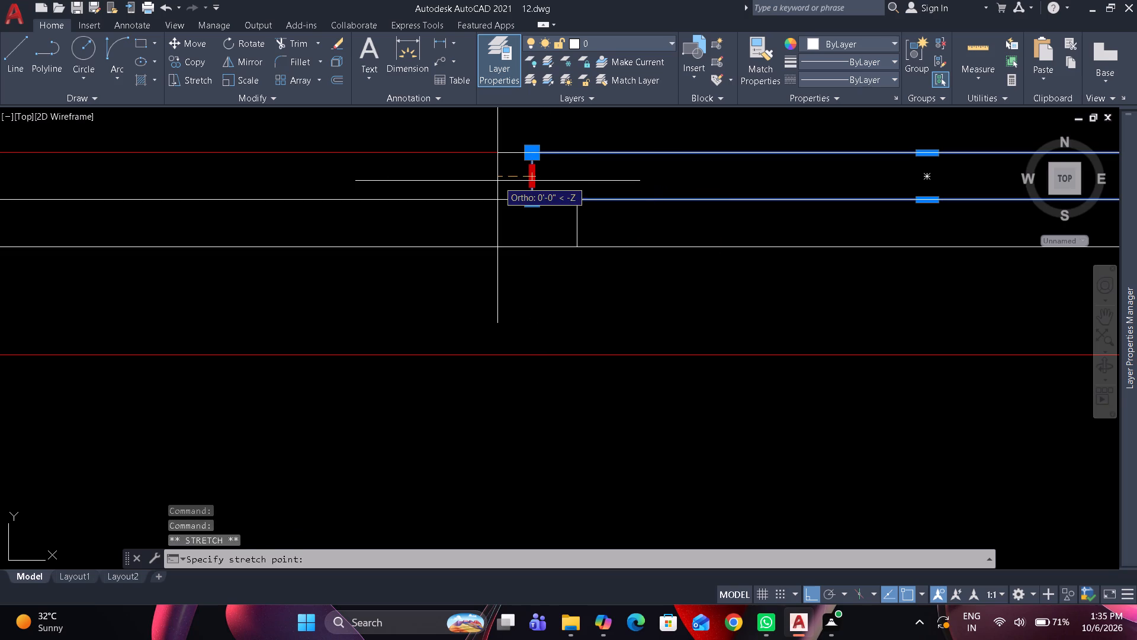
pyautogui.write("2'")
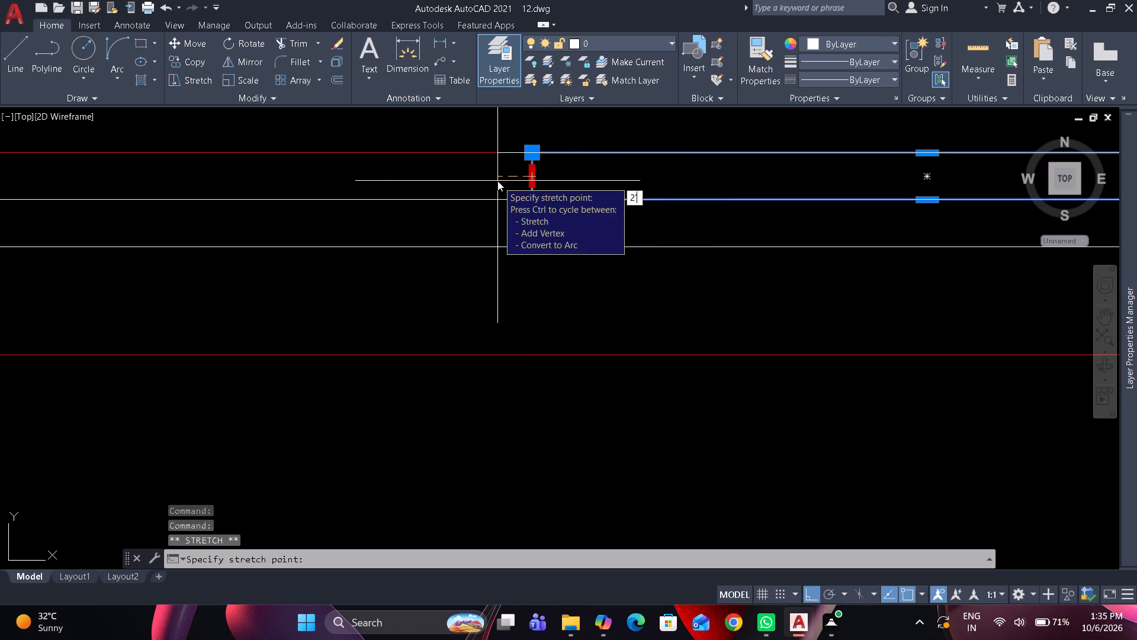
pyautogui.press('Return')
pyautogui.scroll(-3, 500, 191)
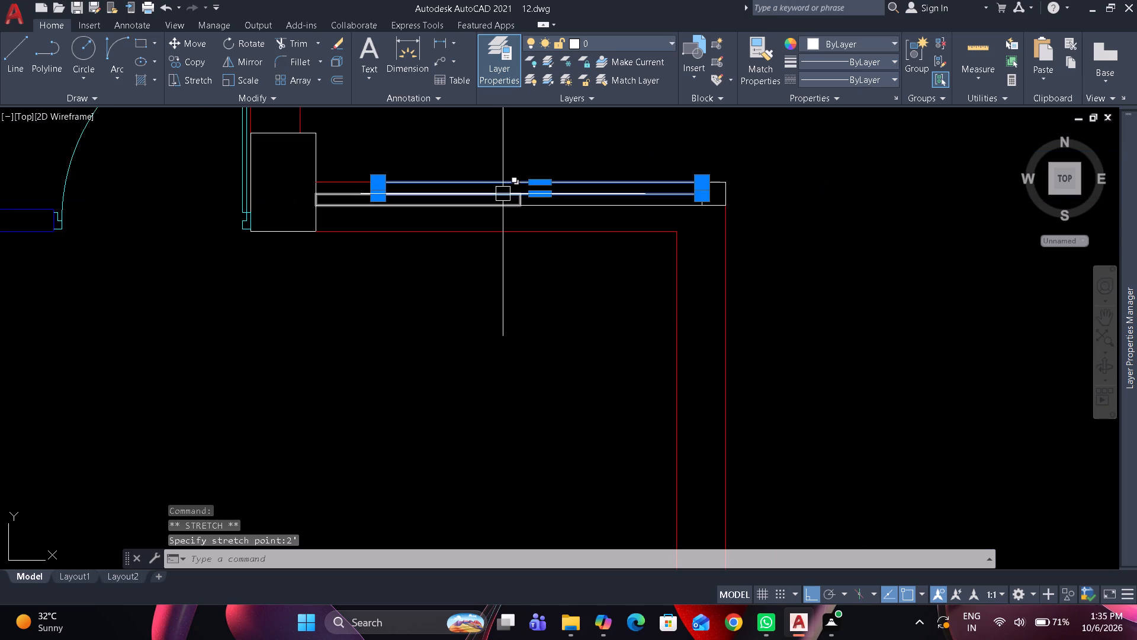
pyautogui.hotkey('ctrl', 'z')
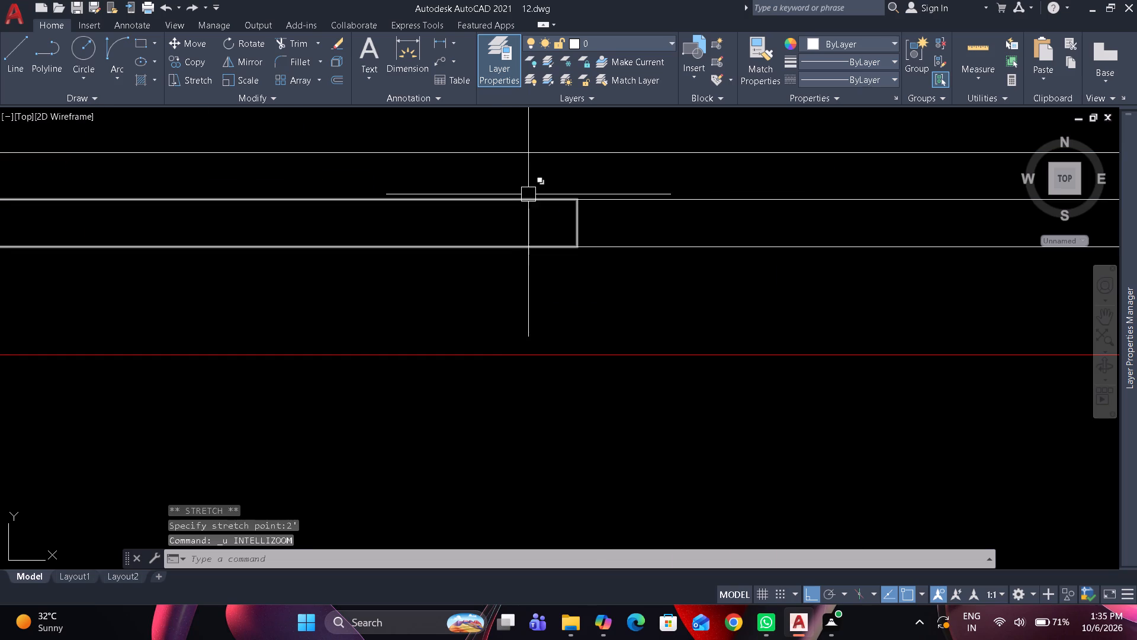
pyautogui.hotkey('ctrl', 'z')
# Stretch the upper panel's inner end 2" toward the column so the two panels overlap.
pyautogui.click(533, 181)
pyautogui.click(529, 176)
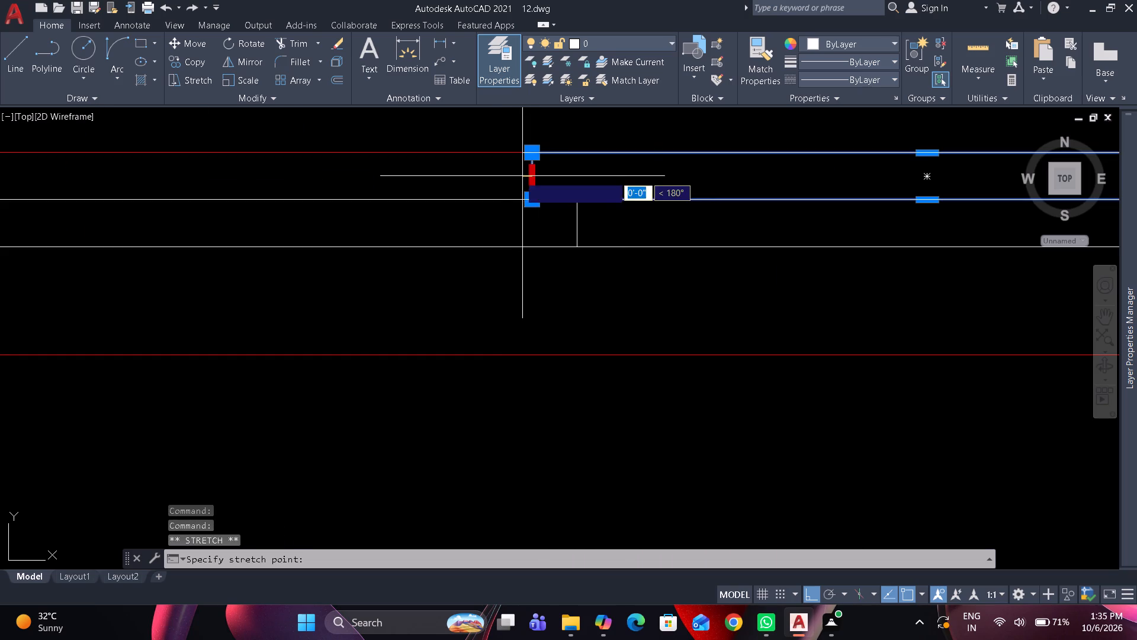
pyautogui.press('2')
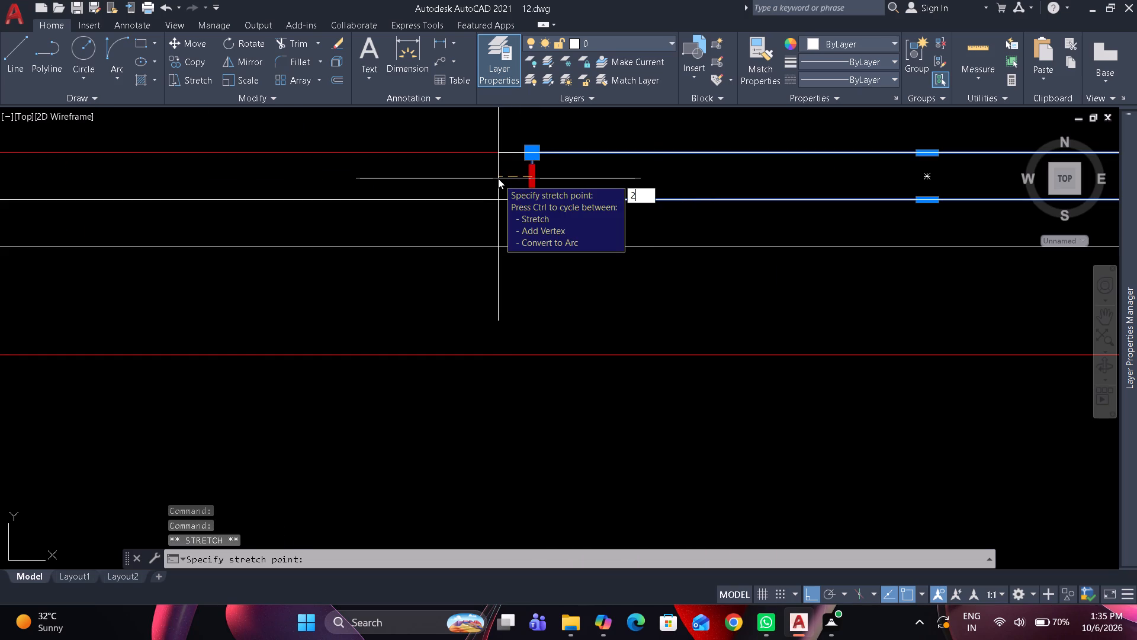
pyautogui.hotkey('shift', '"')
pyautogui.press('Return')
pyautogui.press('Escape')
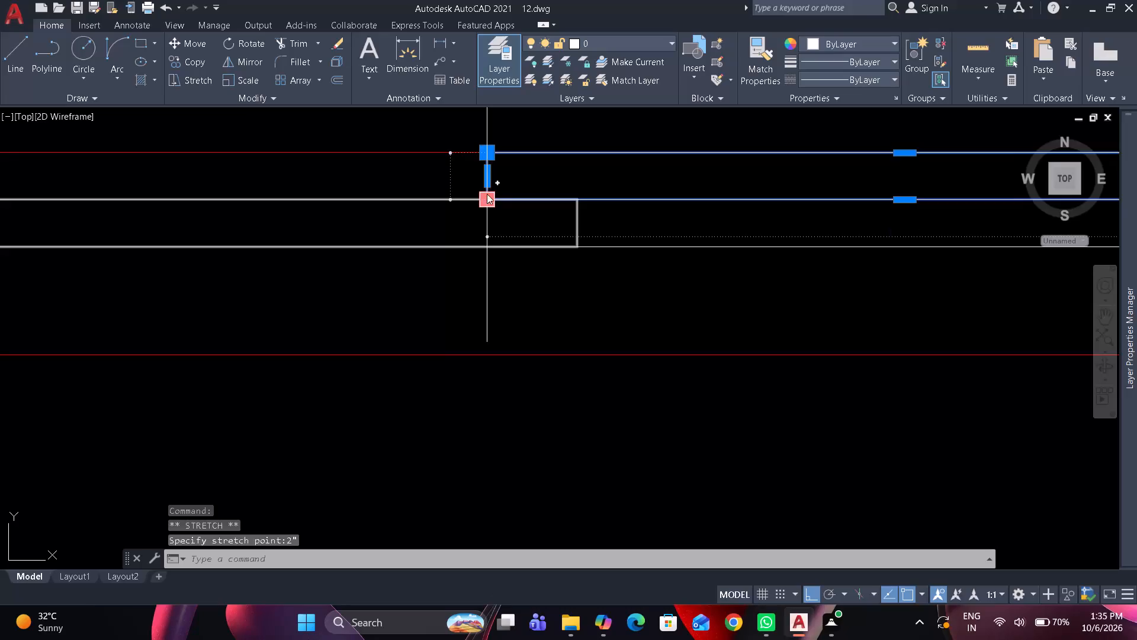
pyautogui.press('Escape')
pyautogui.press('Escape')
pyautogui.press('Escape')
pyautogui.press('Escape')
pyautogui.press('Escape')
pyautogui.press('Escape')
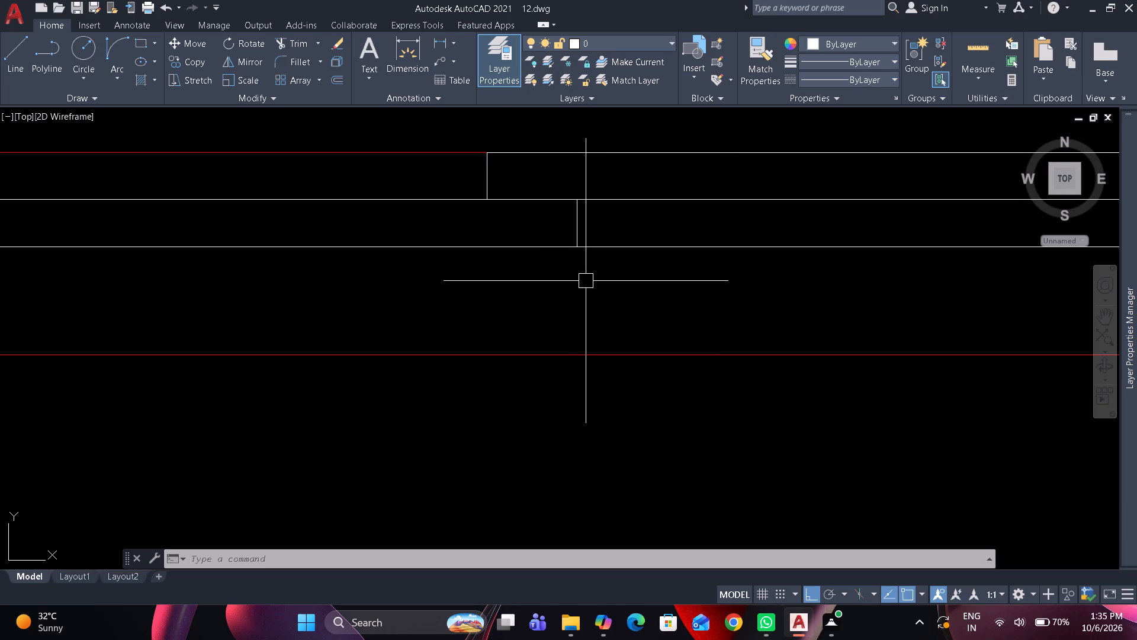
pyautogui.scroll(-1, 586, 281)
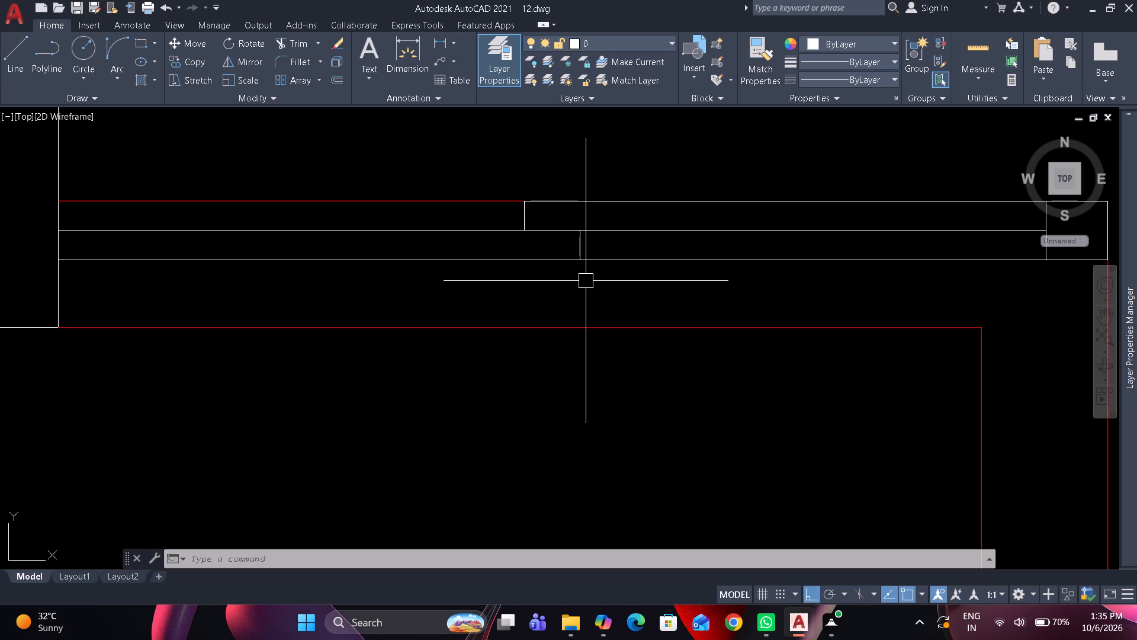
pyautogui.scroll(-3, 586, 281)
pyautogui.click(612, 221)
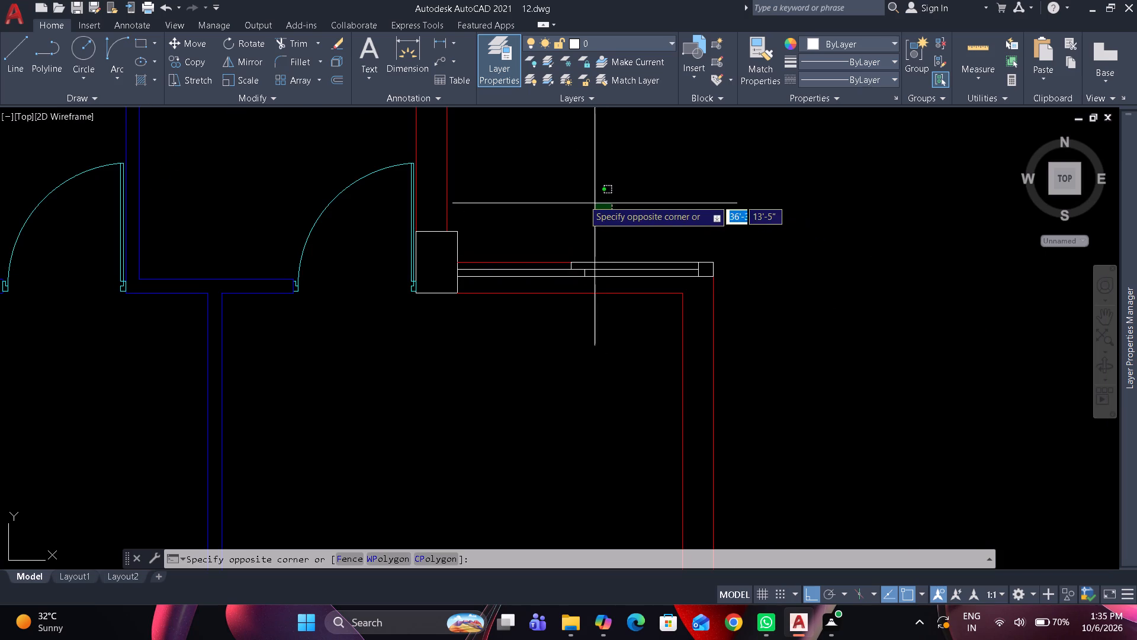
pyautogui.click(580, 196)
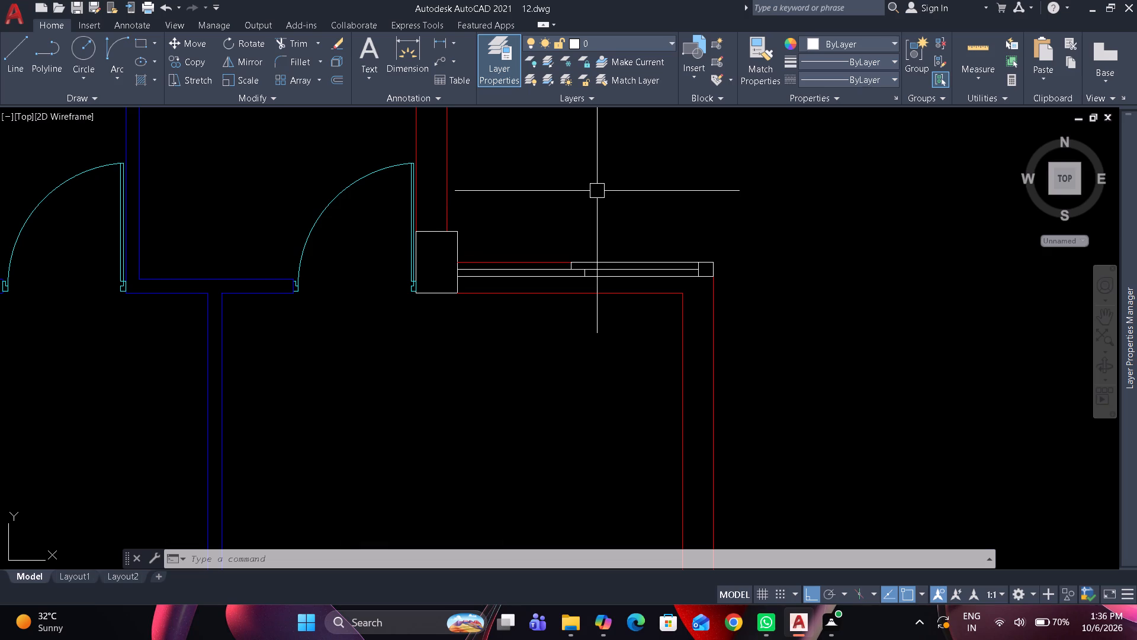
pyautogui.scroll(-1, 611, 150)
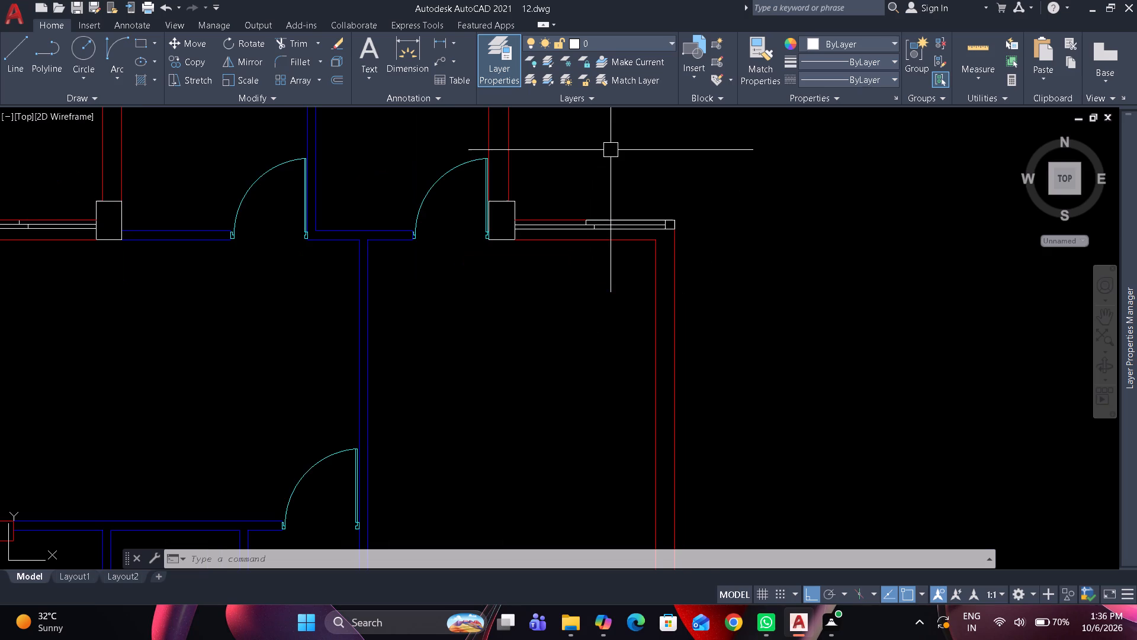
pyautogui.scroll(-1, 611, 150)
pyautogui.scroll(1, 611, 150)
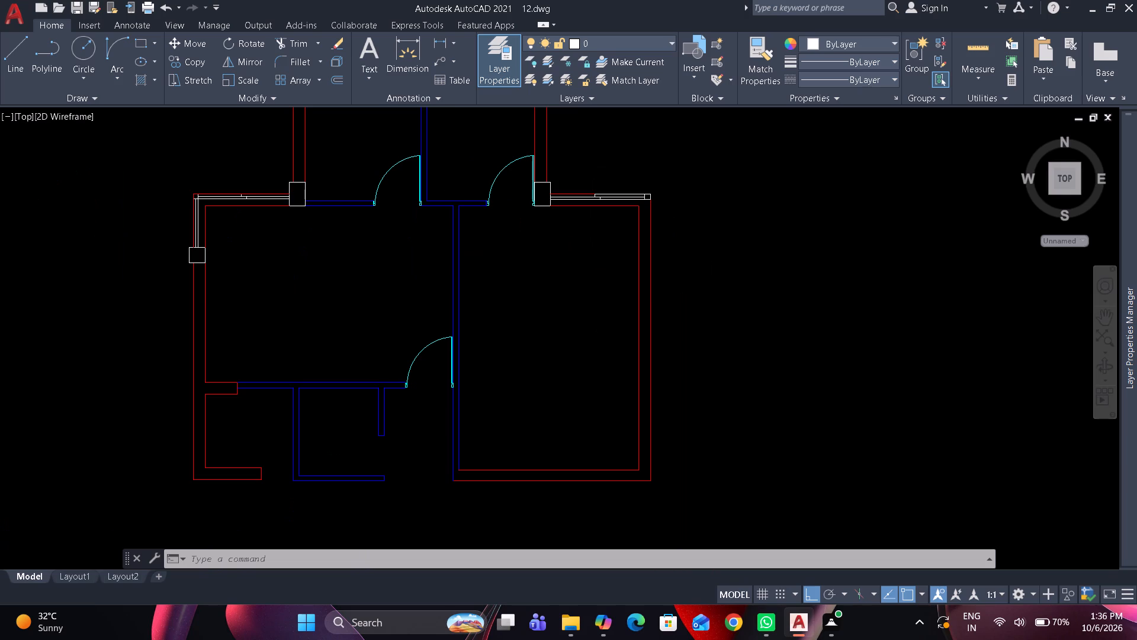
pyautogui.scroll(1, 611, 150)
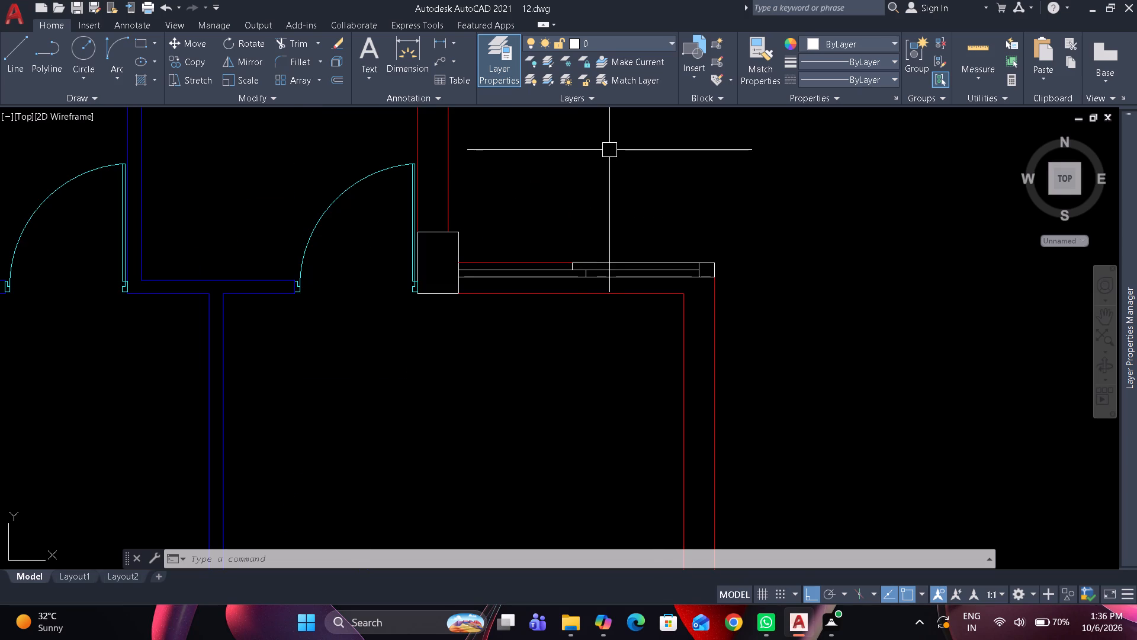
# Draw a horizontal centre line through the upper panel from its inner end's midpoint to the corner square.
pyautogui.write('l')
pyautogui.press('space')
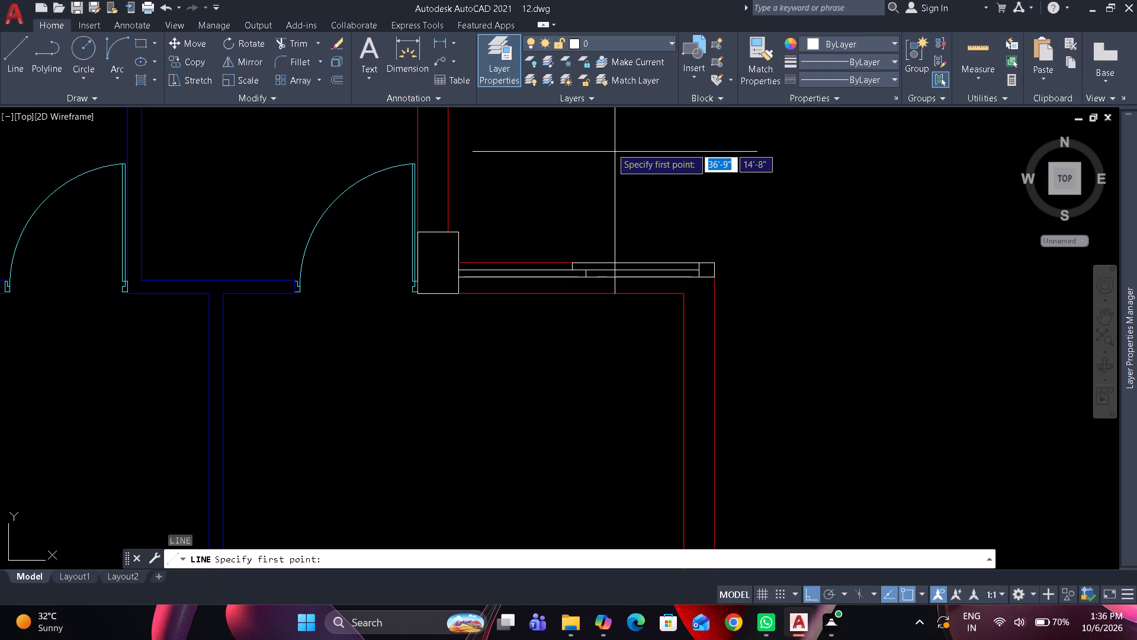
pyautogui.scroll(3, 598, 231)
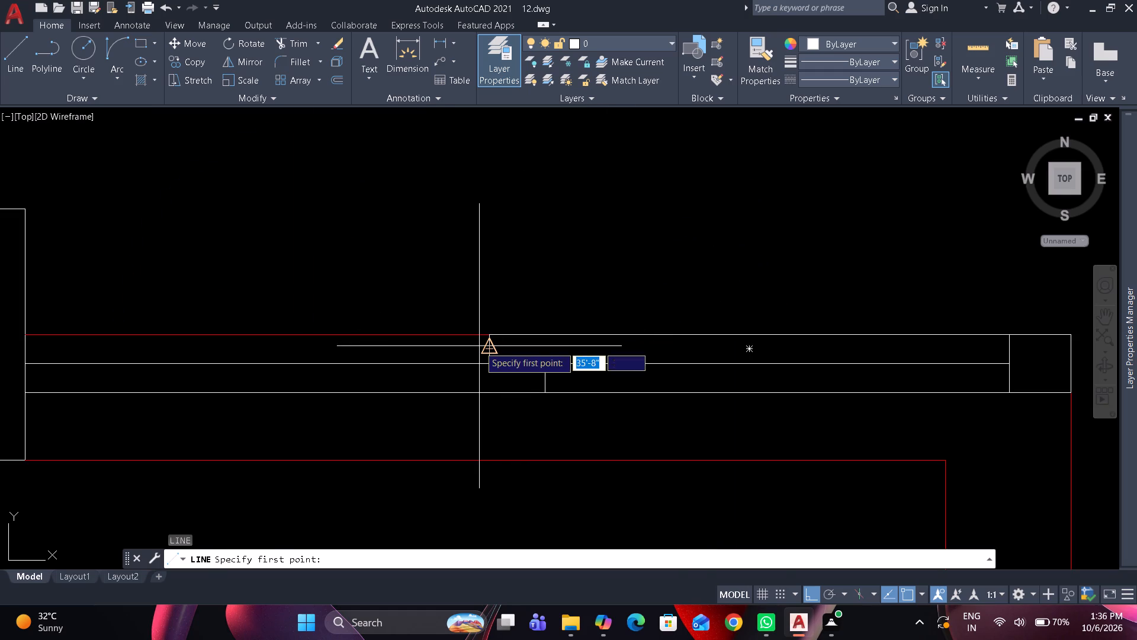
pyautogui.click(479, 346)
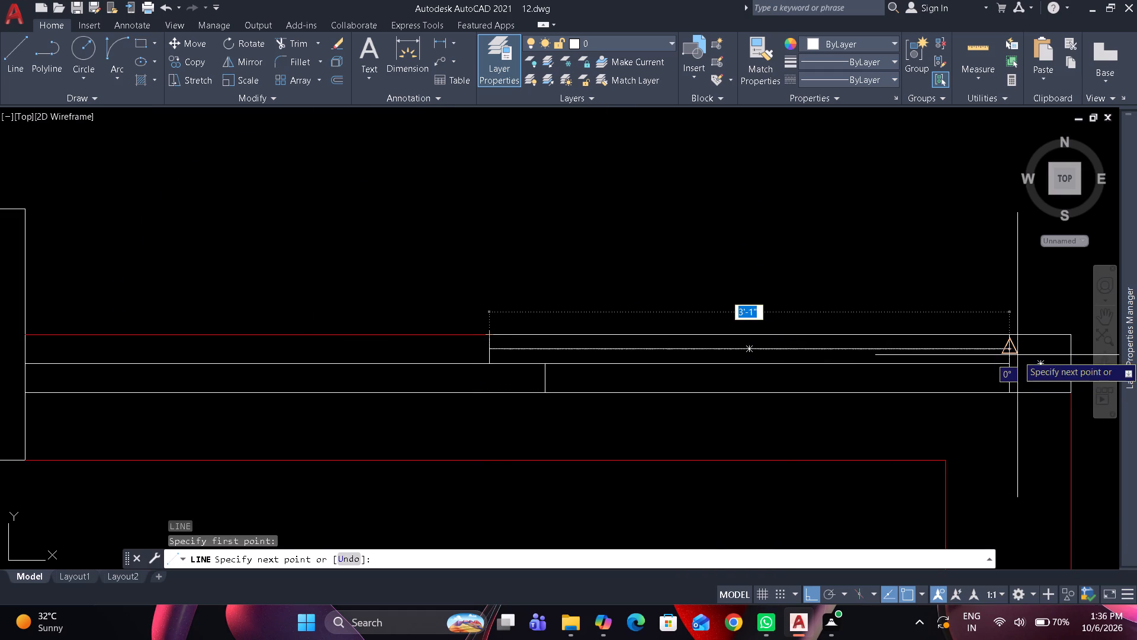
pyautogui.click(1017, 355)
pyautogui.press('space')
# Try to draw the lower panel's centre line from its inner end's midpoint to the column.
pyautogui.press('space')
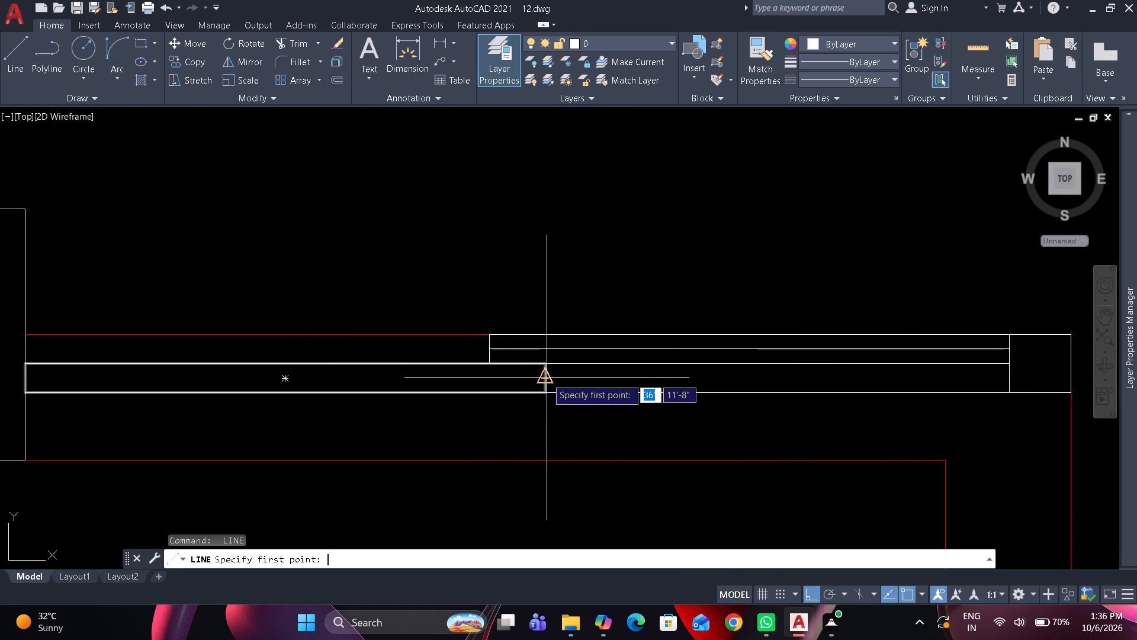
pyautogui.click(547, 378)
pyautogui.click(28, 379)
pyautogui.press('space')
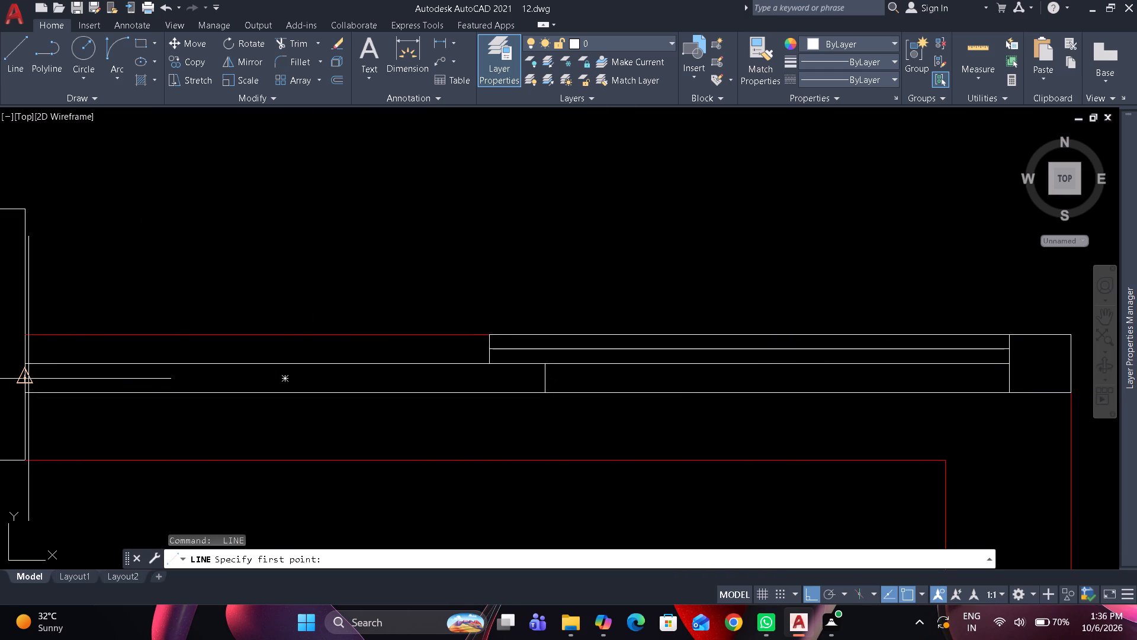
# Draw a horizontal centre line through the lower panel from the column face to its inner end's midpoint.
pyautogui.scroll(-4, 201, 287)
pyautogui.moveTo(267, 285); pyautogui.dragTo(561, 285, button='middle')
pyautogui.scroll(1, 477, 313)
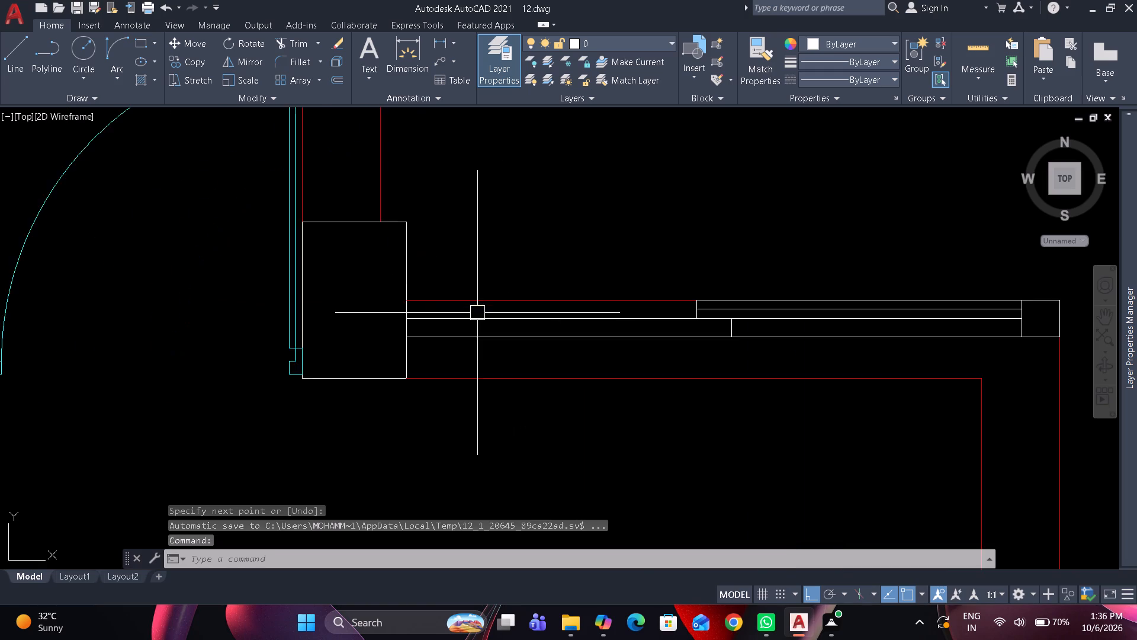
pyautogui.scroll(1, 477, 313)
pyautogui.click(459, 336)
pyautogui.click(454, 338)
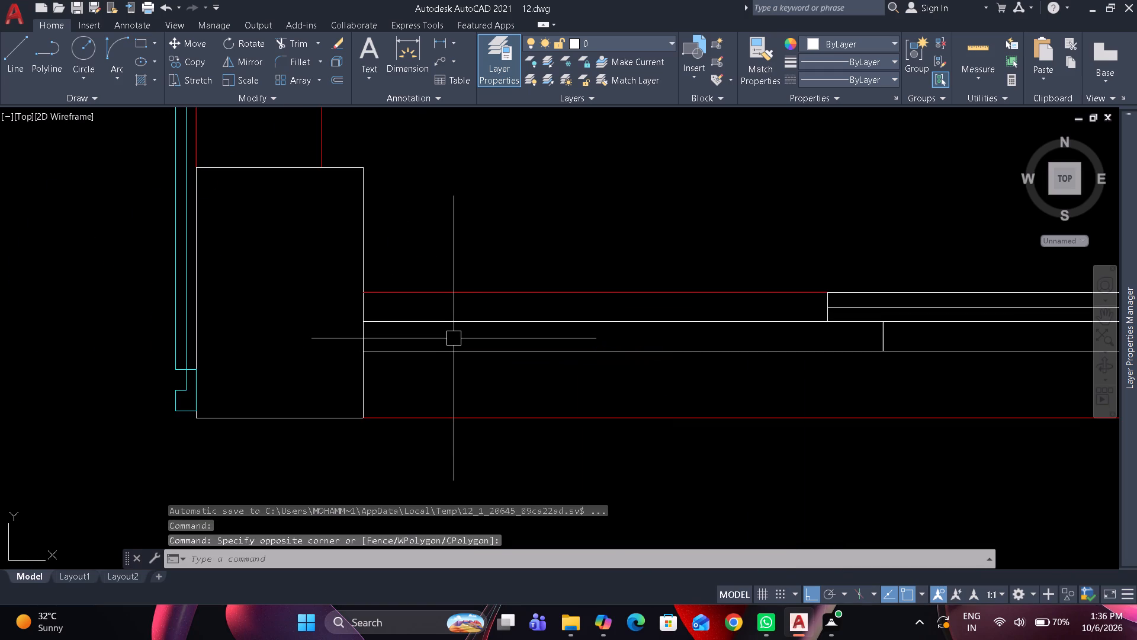
pyautogui.press('space')
pyautogui.click(372, 335)
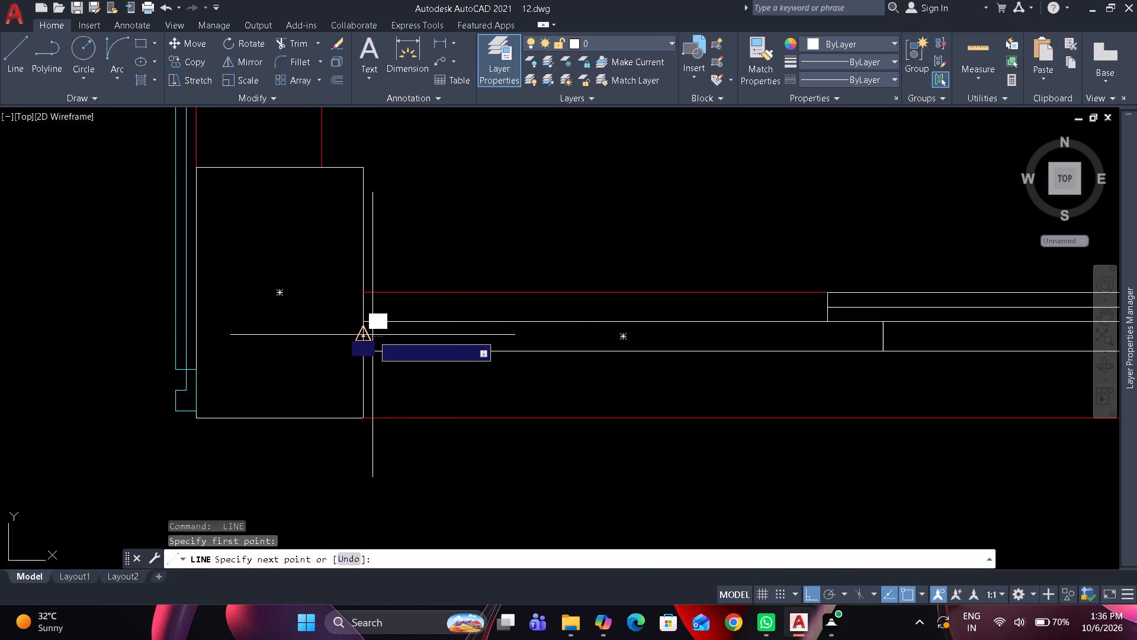
pyautogui.click(882, 340)
pyautogui.press('space')
# In the left-hand room's corner window, draw a vertical centre line through the outer vertical panel, from its upper end down to the column.
pyautogui.scroll(-4, 796, 329)
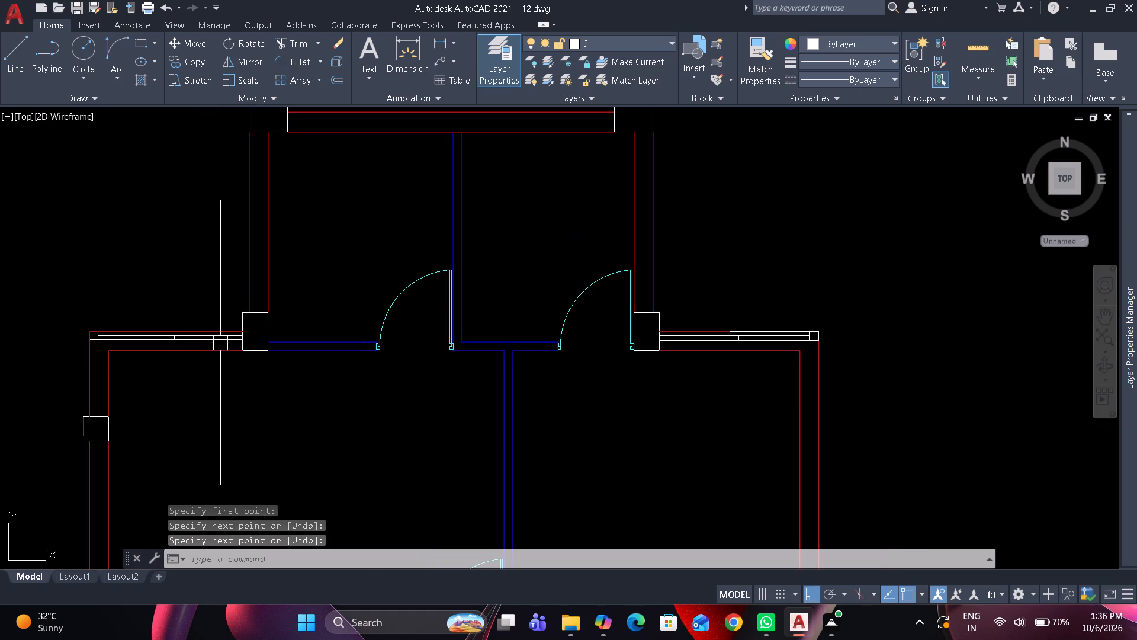
pyautogui.scroll(2, 150, 343)
pyautogui.scroll(1, 54, 354)
pyautogui.moveTo(69, 357); pyautogui.dragTo(431, 284, button='middle')
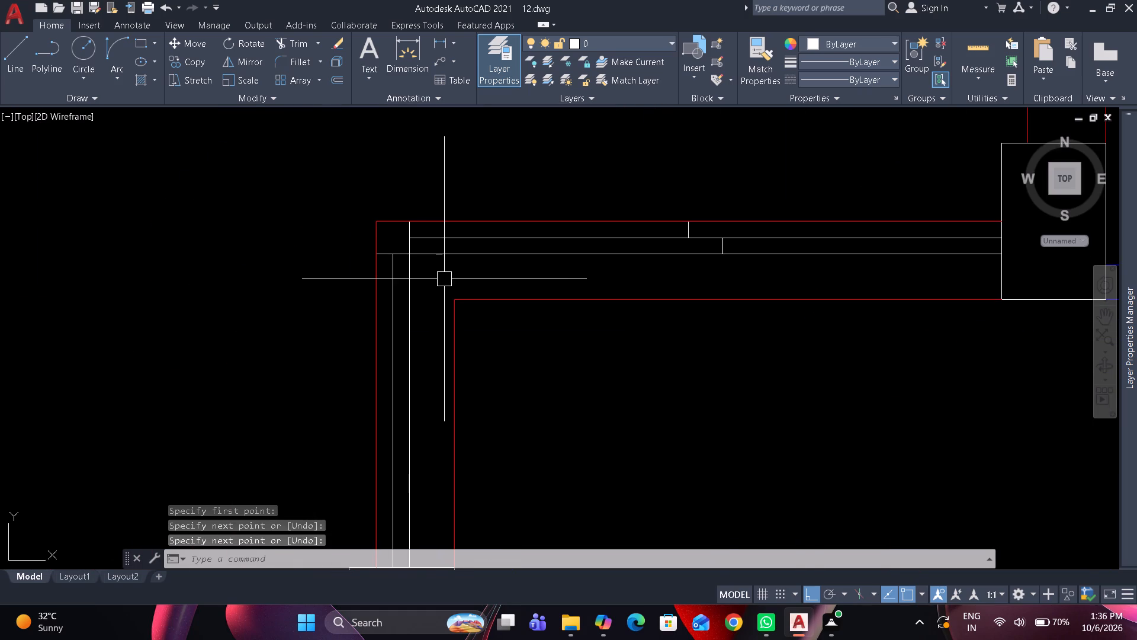
pyautogui.scroll(1, 429, 289)
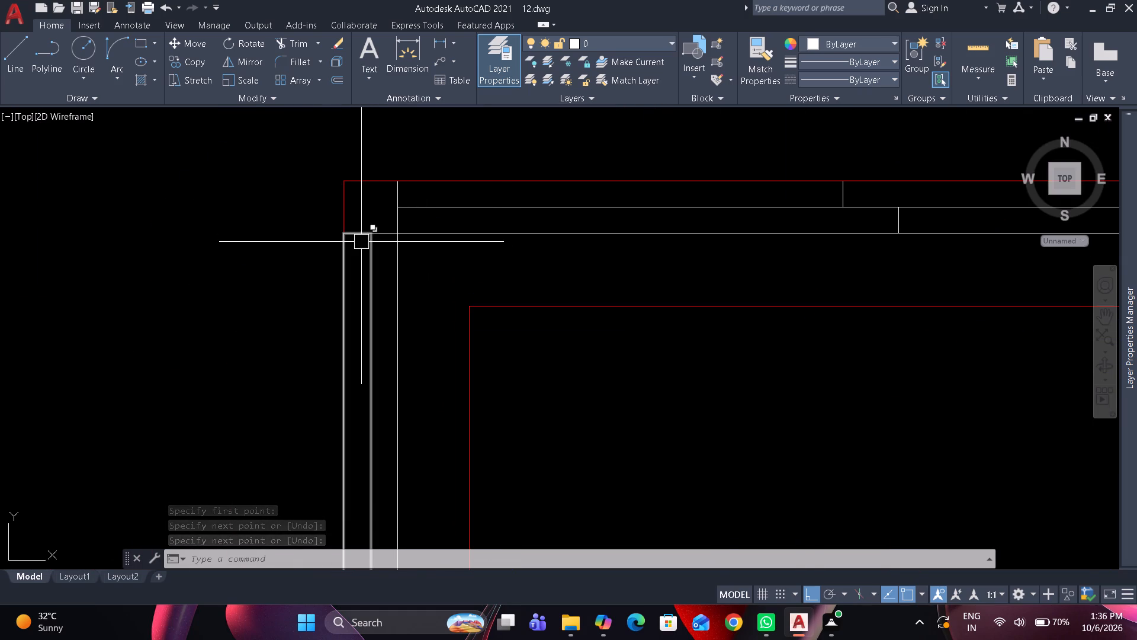
pyautogui.press('space')
pyautogui.click(361, 238)
pyautogui.scroll(-3, 361, 238)
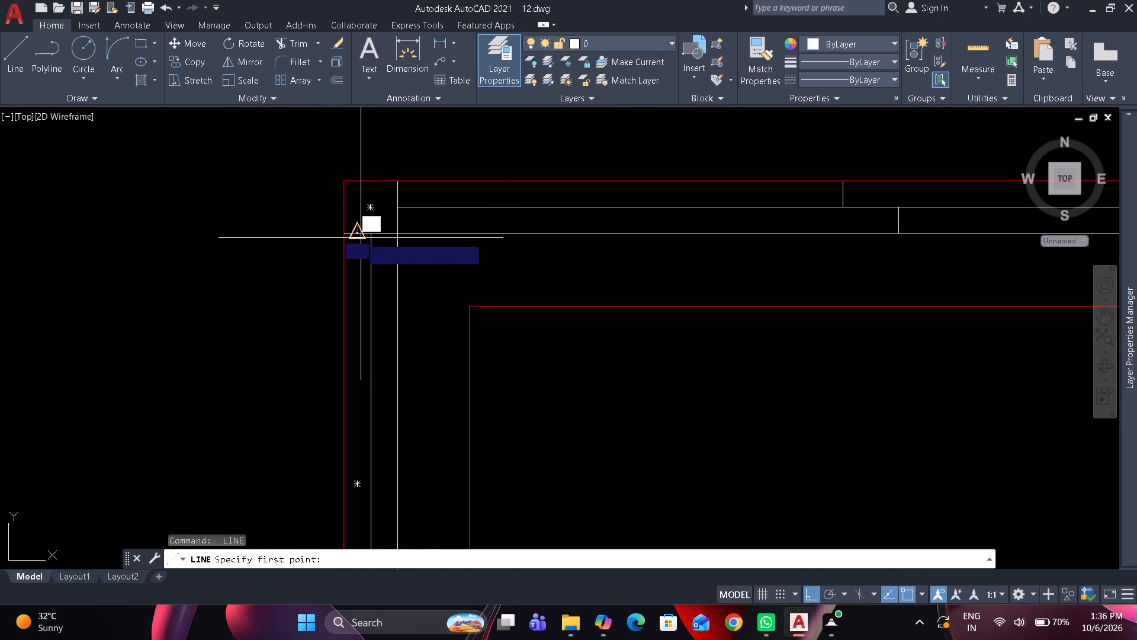
pyautogui.moveTo(343, 398); pyautogui.dragTo(383, 251, button='middle')
pyautogui.scroll(2, 389, 391)
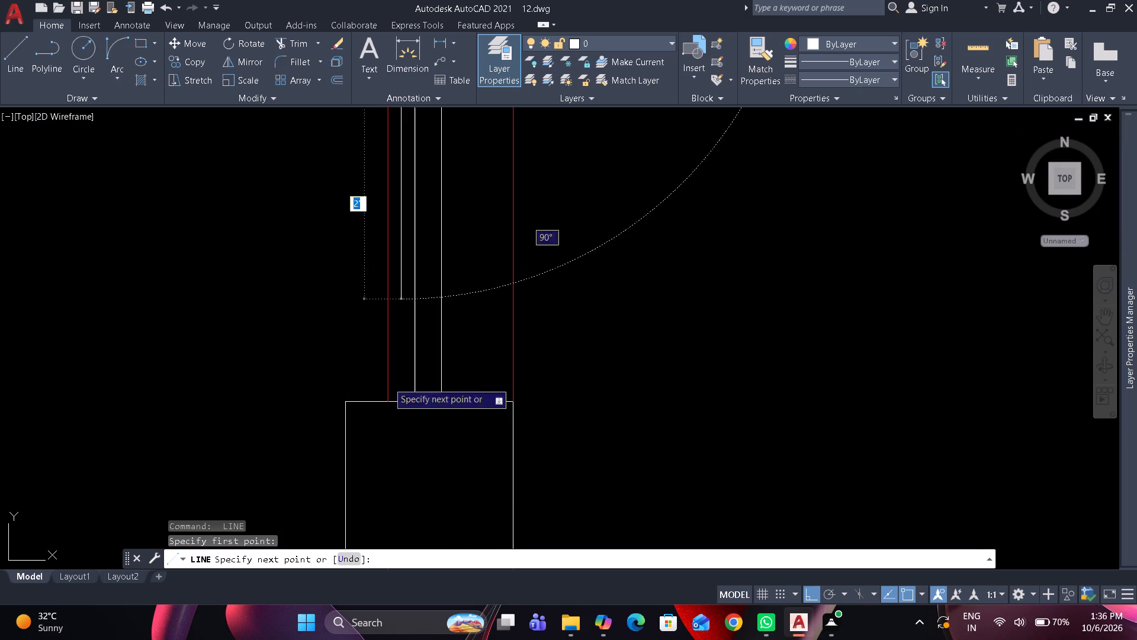
pyautogui.click(401, 398)
pyautogui.press('space')
# In the left-hand room's corner window, draw a horizontal centre line through the lower horizontal panel between its end midpoints.
pyautogui.scroll(-2, 401, 398)
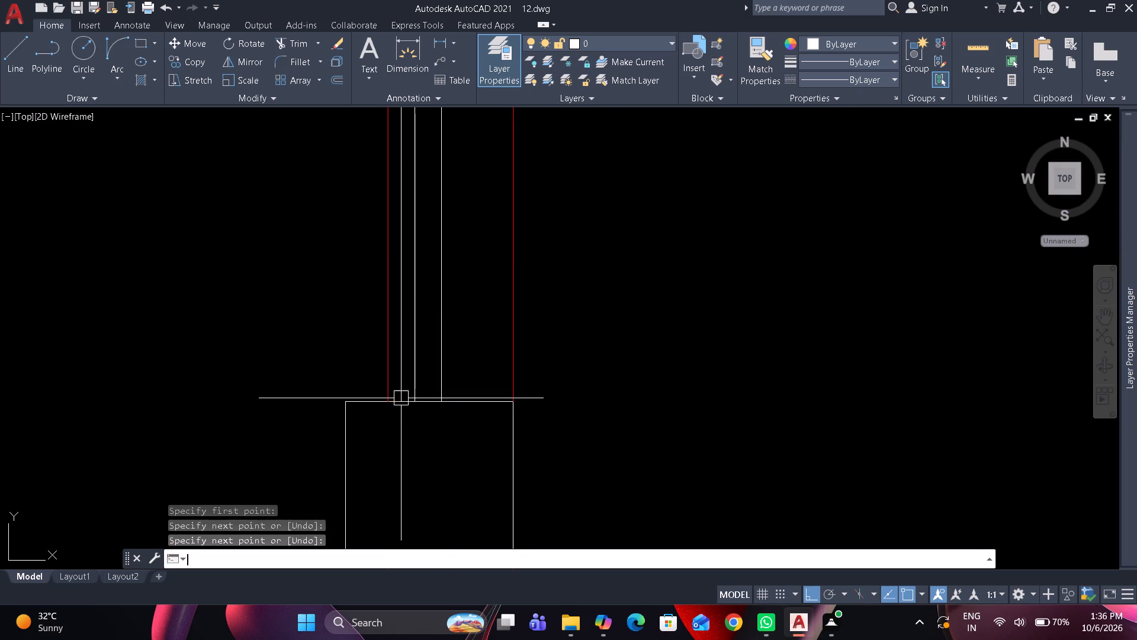
pyautogui.scroll(1, 467, 199)
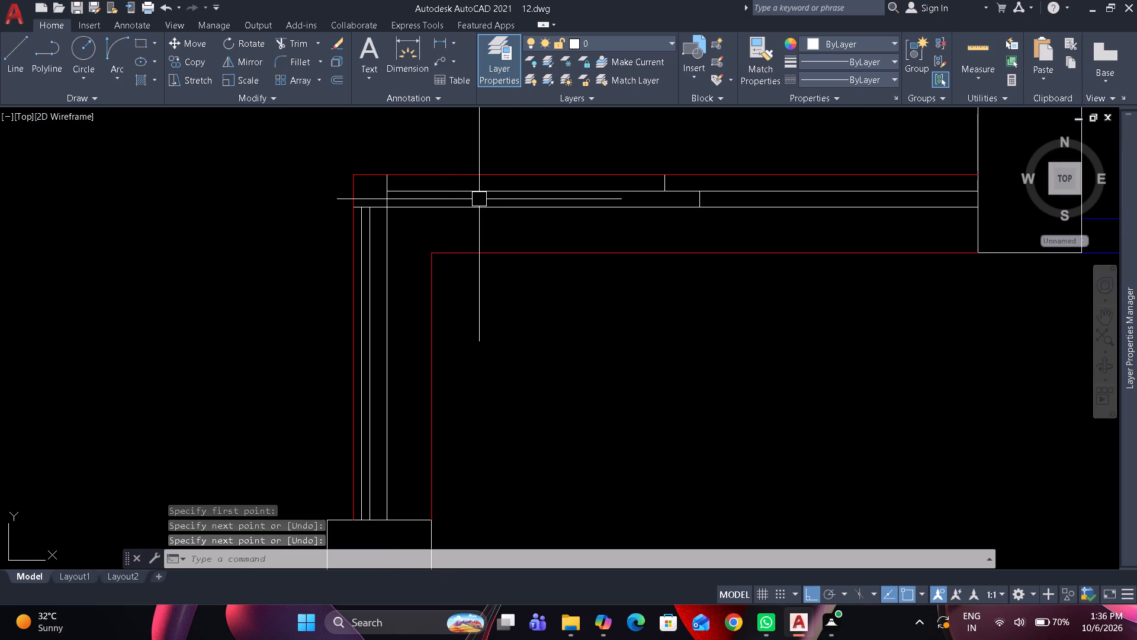
pyautogui.scroll(1, 486, 193)
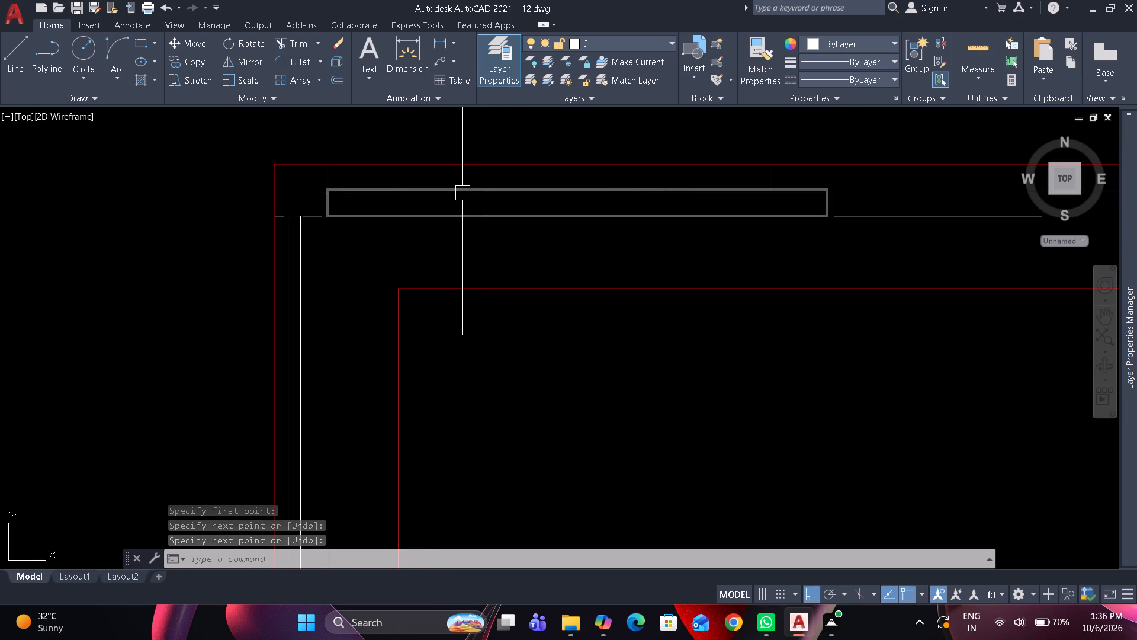
pyautogui.press('space')
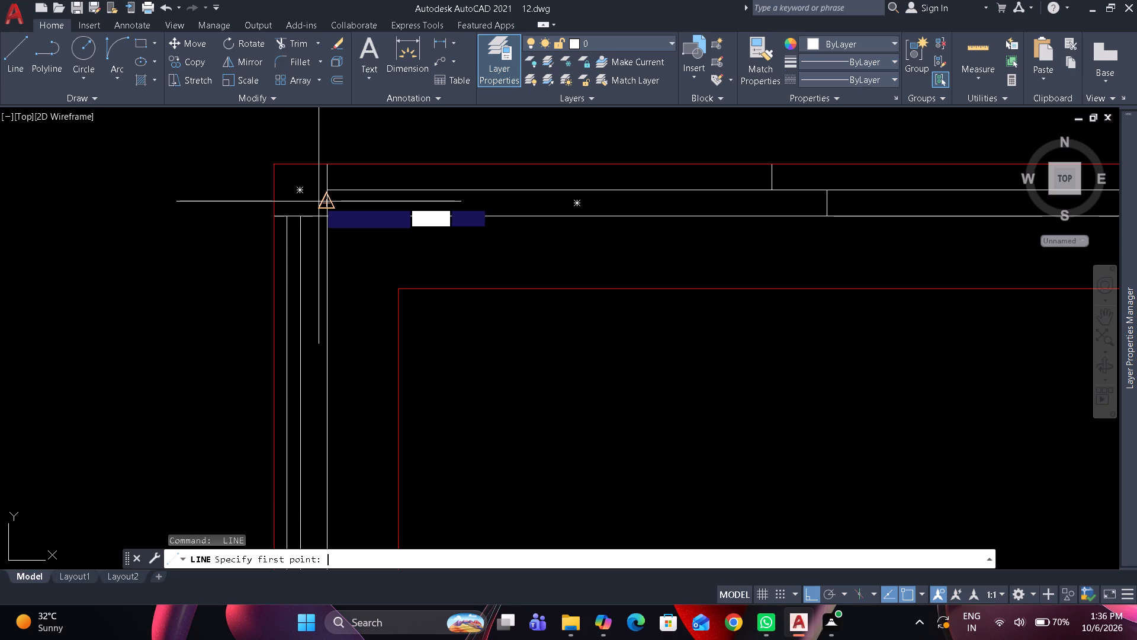
pyautogui.click(325, 201)
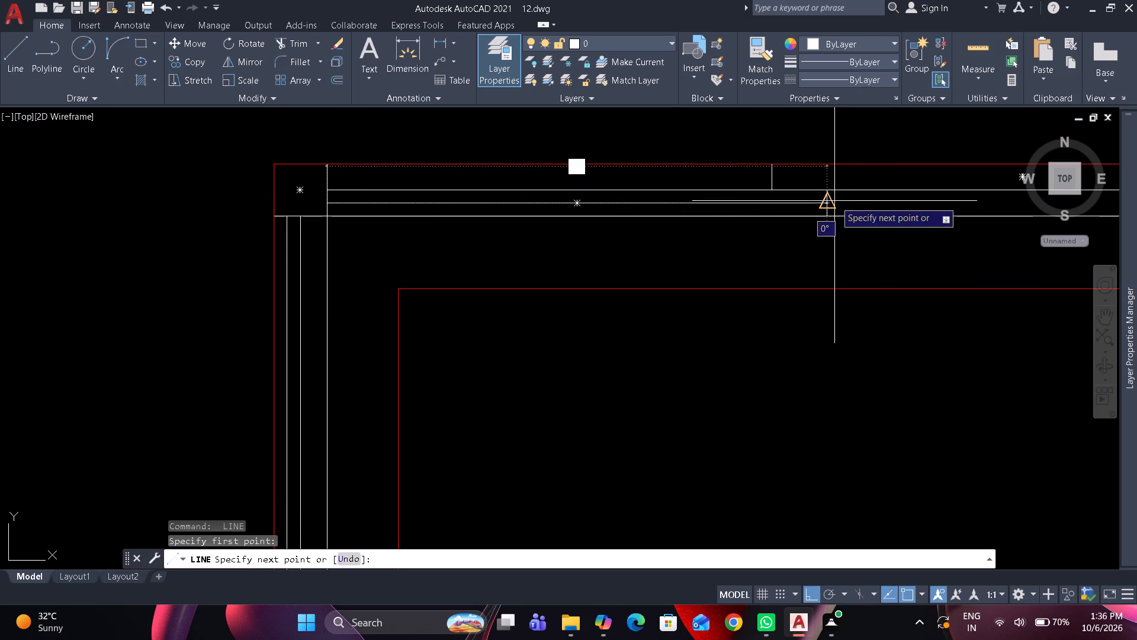
pyautogui.click(834, 201)
pyautogui.press('space')
# Draw a horizontal centre line through the upper horizontal panel, from its inner end's midpoint to the column face.
pyautogui.moveTo(796, 213); pyautogui.dragTo(520, 287, button='middle')
pyautogui.press('space')
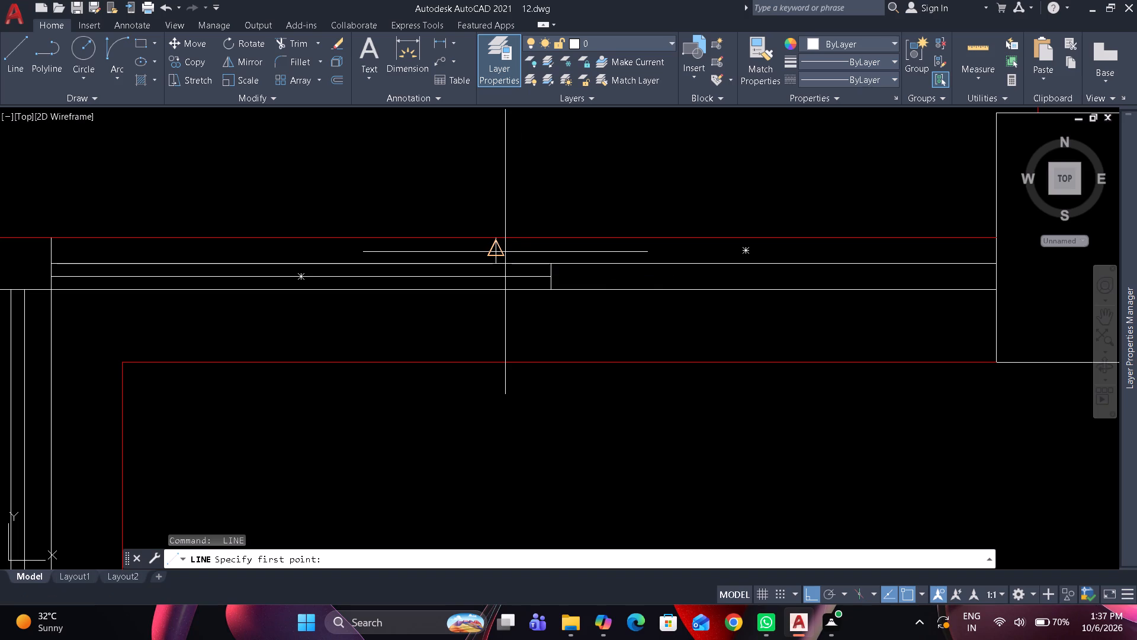
pyautogui.click(503, 252)
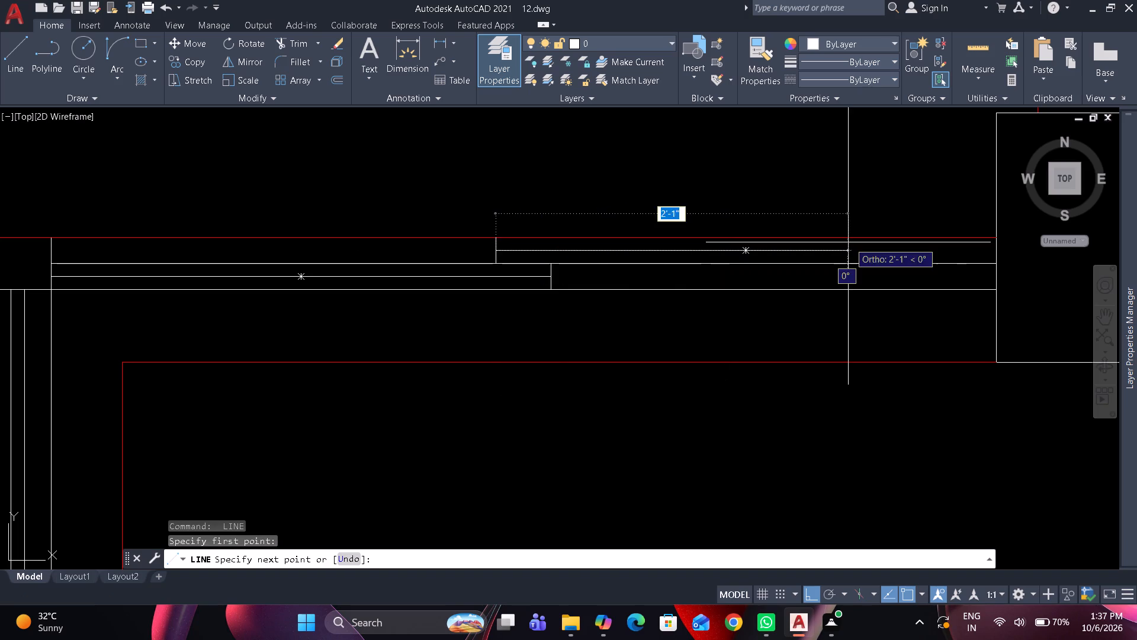
pyautogui.click(991, 250)
pyautogui.press('space')
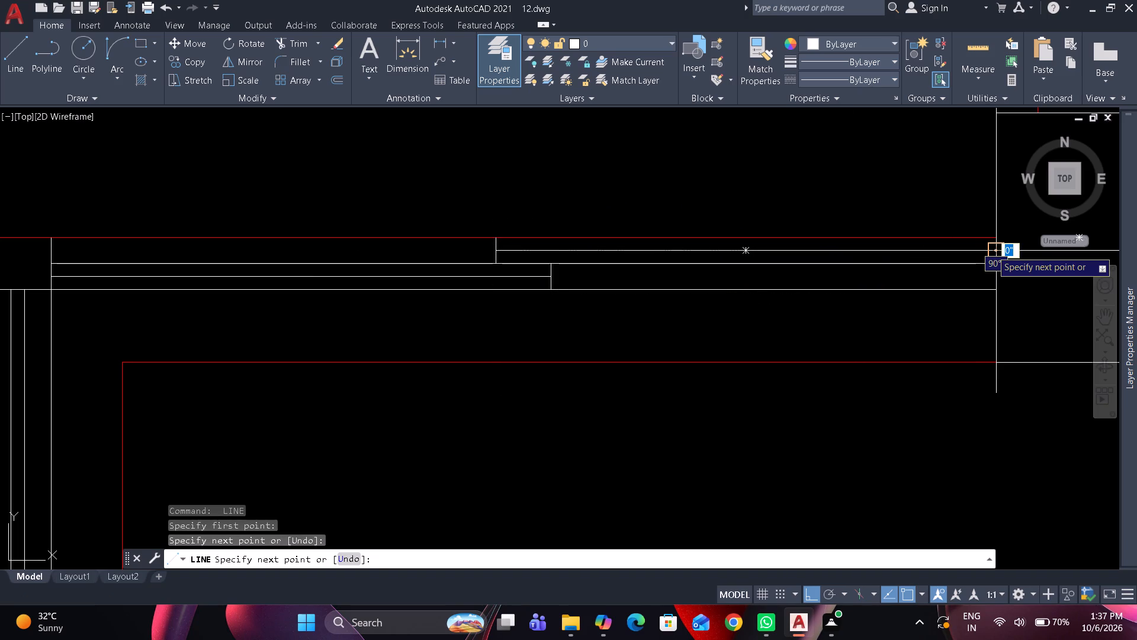
# Review the command history for the commands used earlier in the drawing.
pyautogui.scroll(-4, 656, 220)
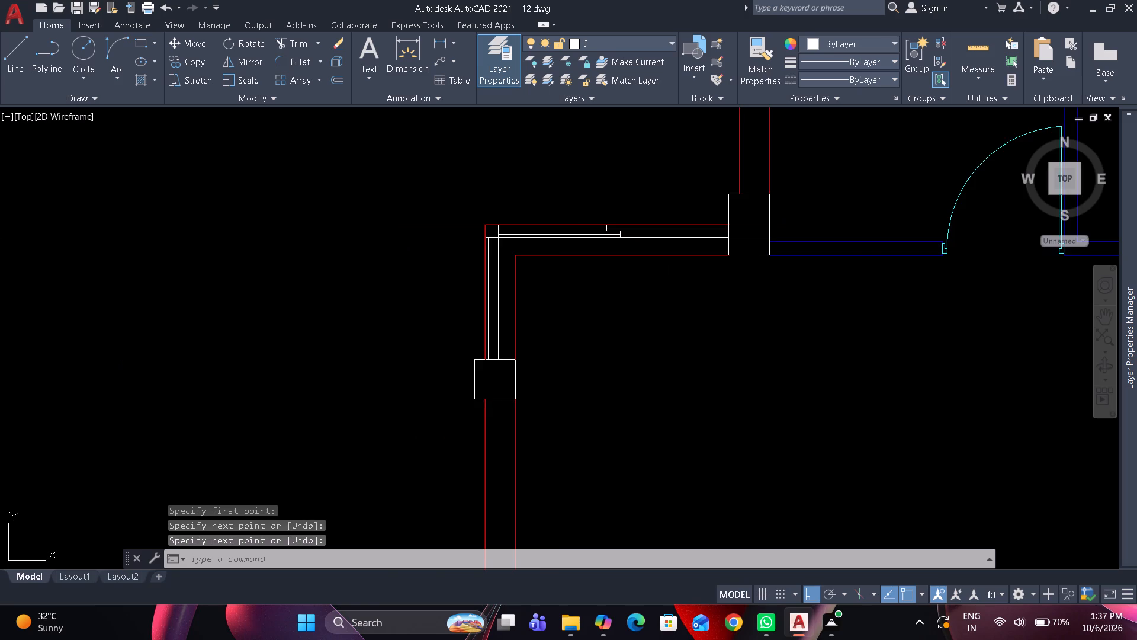
pyautogui.moveTo(570, 233); pyautogui.dragTo(271, 270, button='middle')
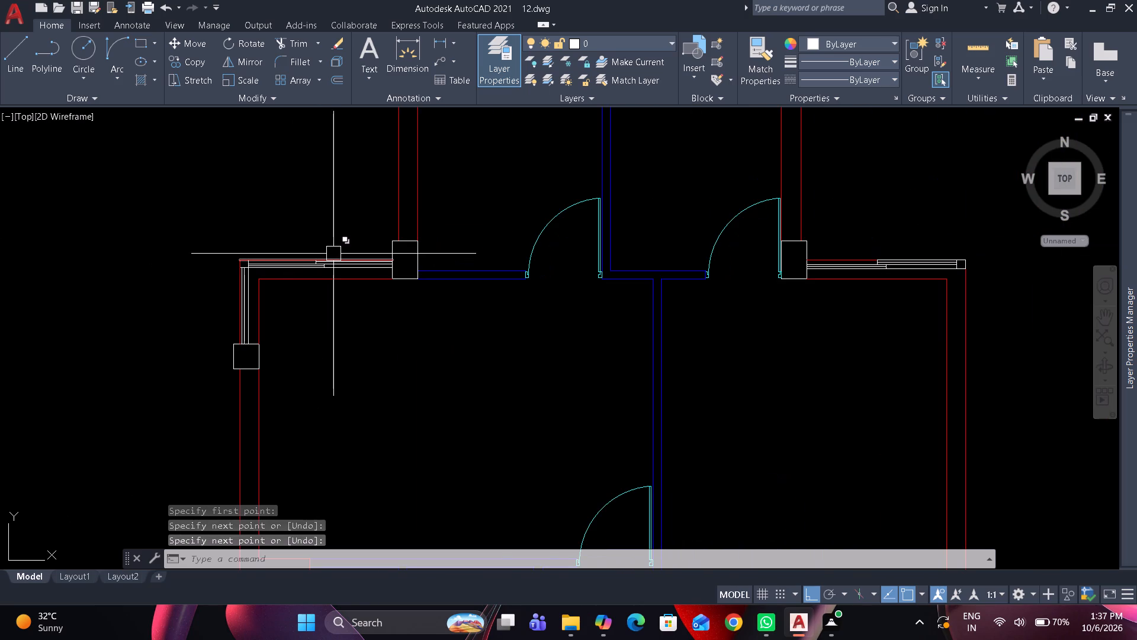
pyautogui.click(988, 557)
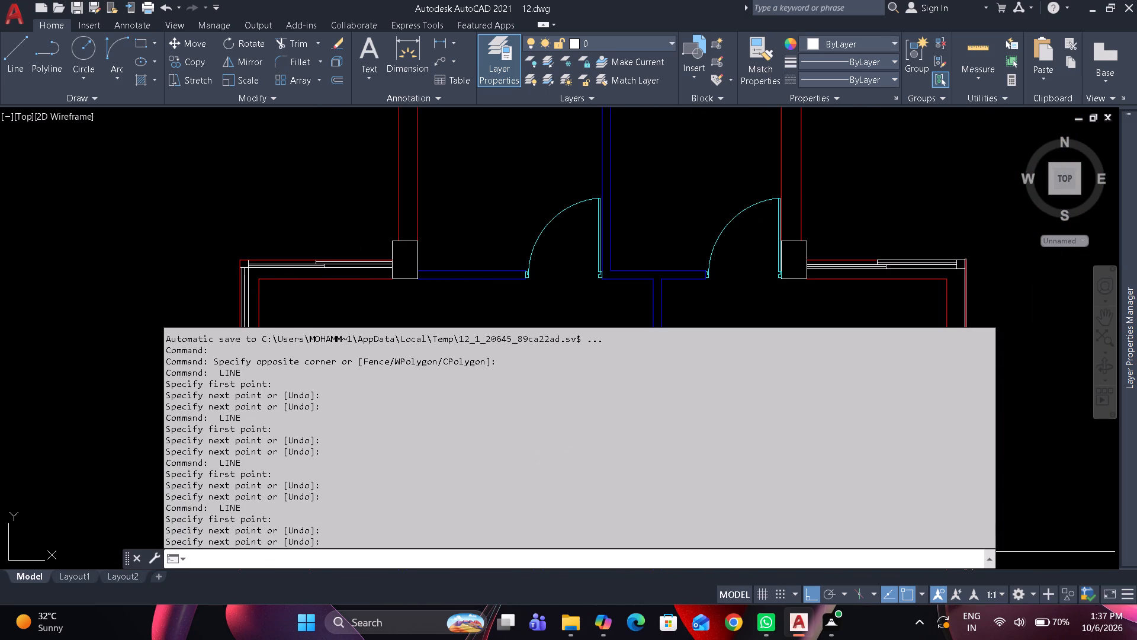
pyautogui.scroll(6, 711, 396)
pyautogui.scroll(11, 640, 389)
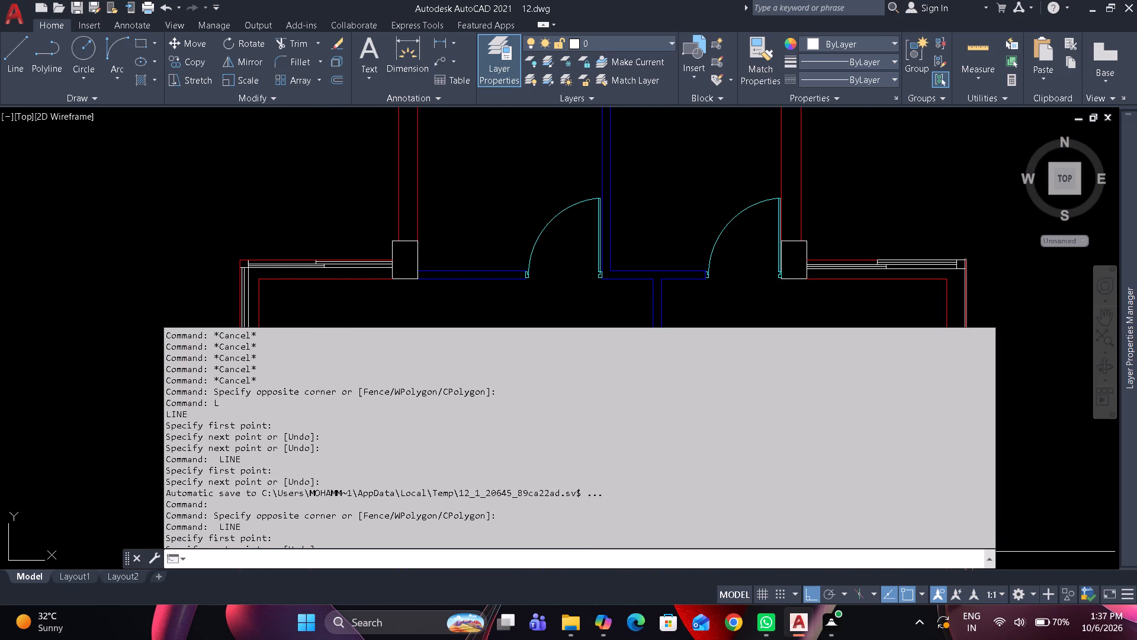
pyautogui.scroll(2, 638, 397)
pyautogui.scroll(7, 690, 417)
pyautogui.moveTo(744, 428); pyautogui.dragTo(739, 395, button='middle')
pyautogui.scroll(3, 739, 395)
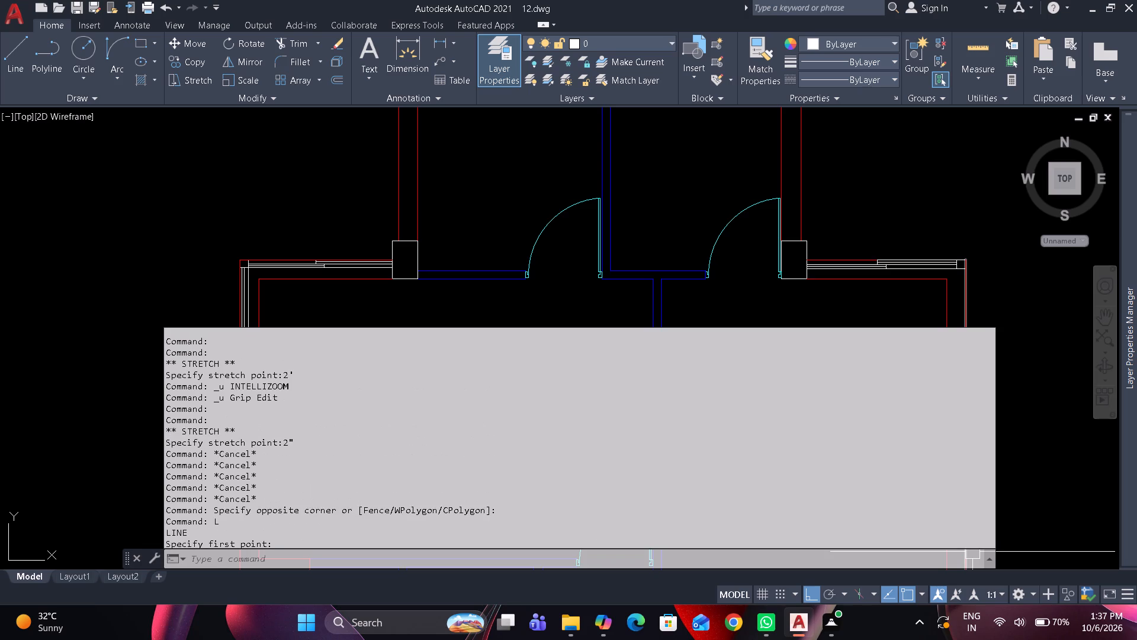
pyautogui.scroll(2, 739, 395)
pyautogui.scroll(20, 739, 395)
pyautogui.scroll(20, 739, 395)
pyautogui.scroll(5, 739, 395)
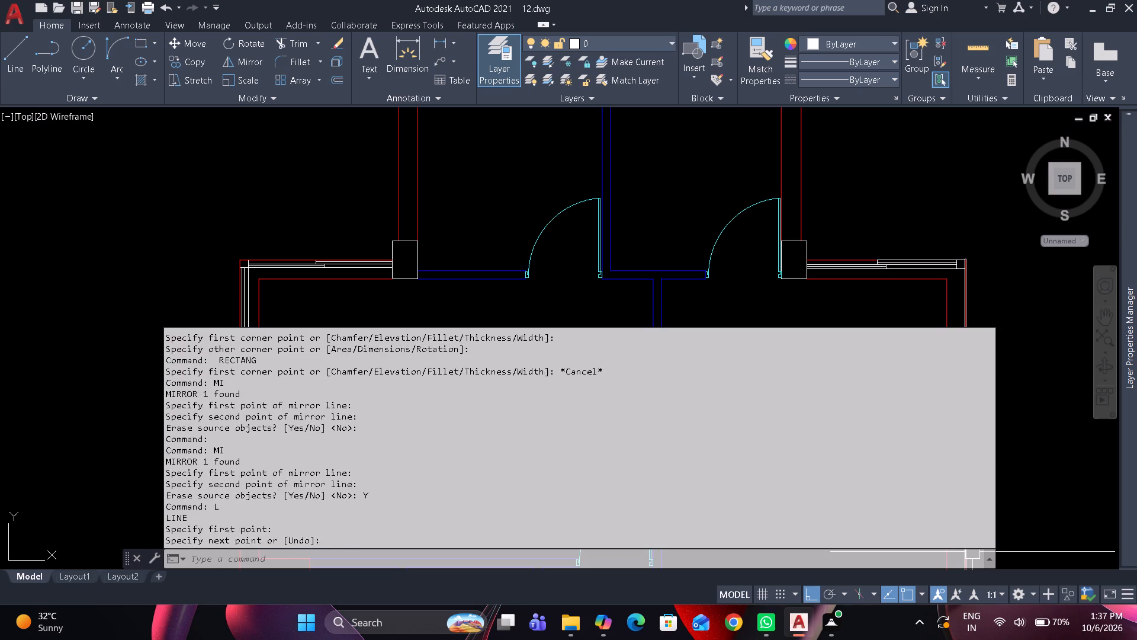
pyautogui.scroll(20, 739, 394)
pyautogui.scroll(20, 739, 394)
pyautogui.scroll(17, 739, 394)
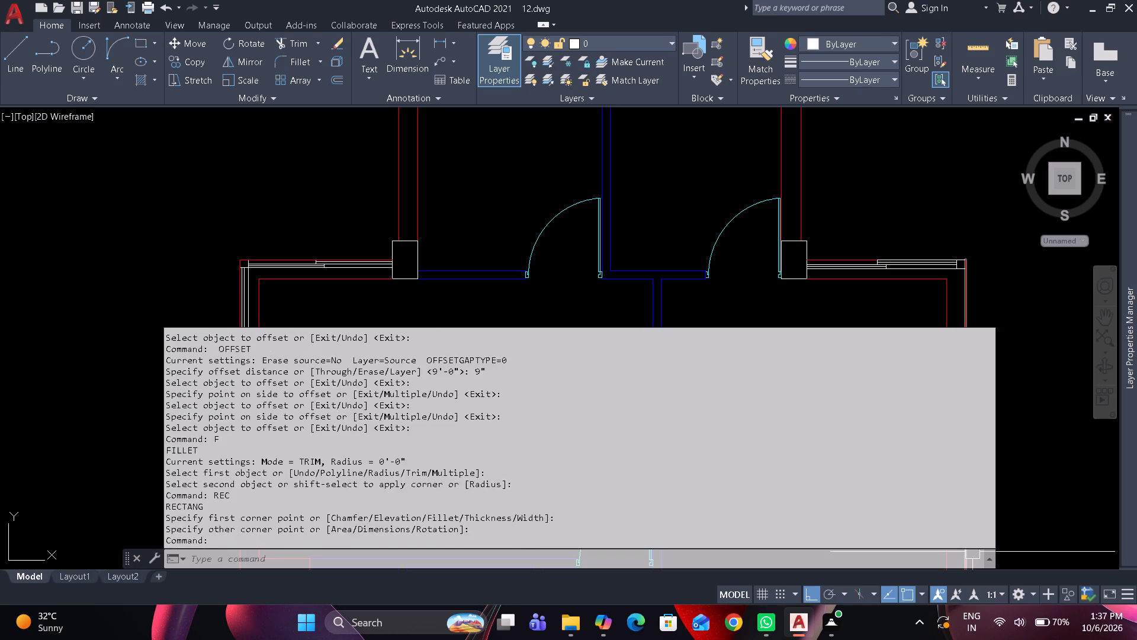
pyautogui.scroll(20, 738, 394)
pyautogui.scroll(20, 738, 394)
pyautogui.scroll(17, 738, 394)
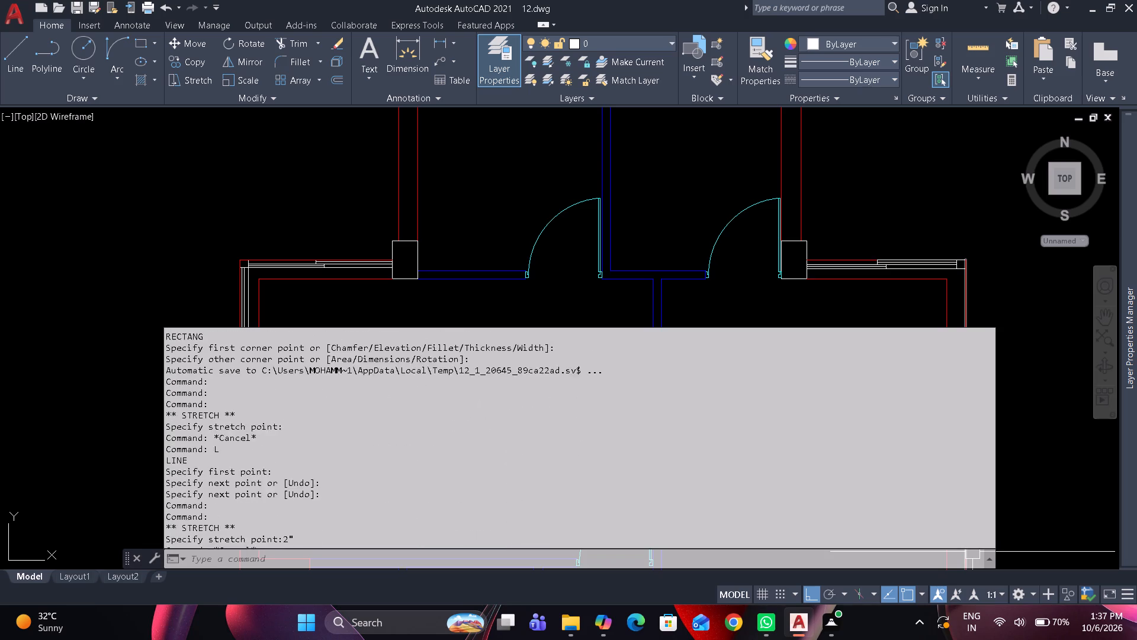
pyautogui.scroll(20, 734, 394)
pyautogui.scroll(20, 734, 394)
pyautogui.scroll(17, 734, 394)
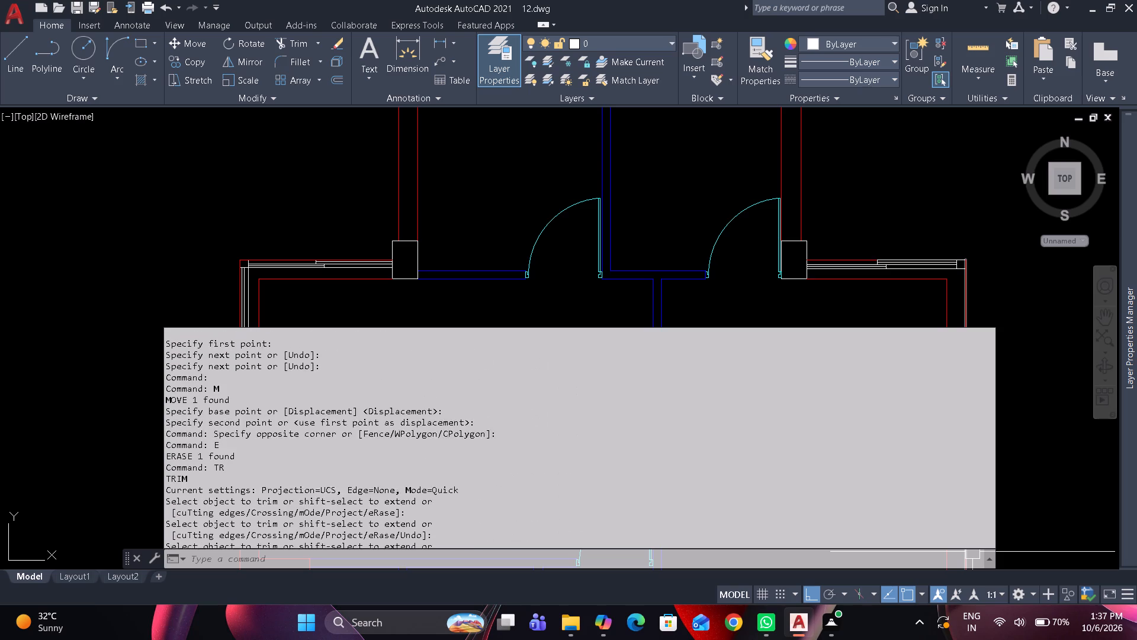
pyautogui.scroll(20, 726, 395)
pyautogui.scroll(20, 726, 395)
pyautogui.scroll(16, 726, 395)
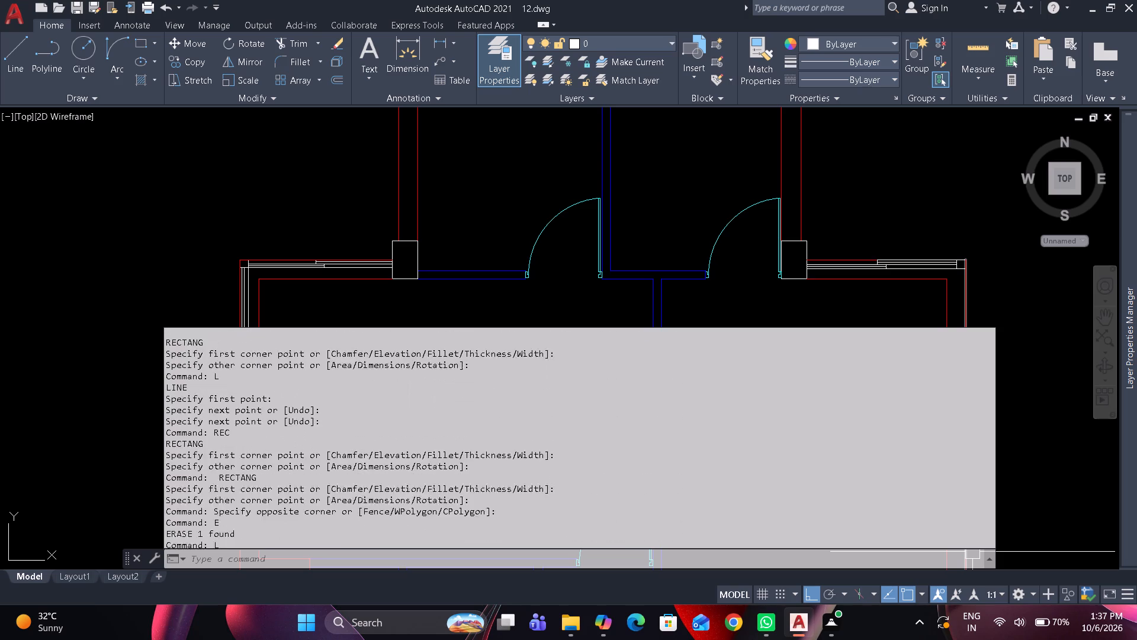
pyautogui.scroll(20, 721, 395)
pyautogui.scroll(20, 721, 395)
pyautogui.scroll(16, 721, 395)
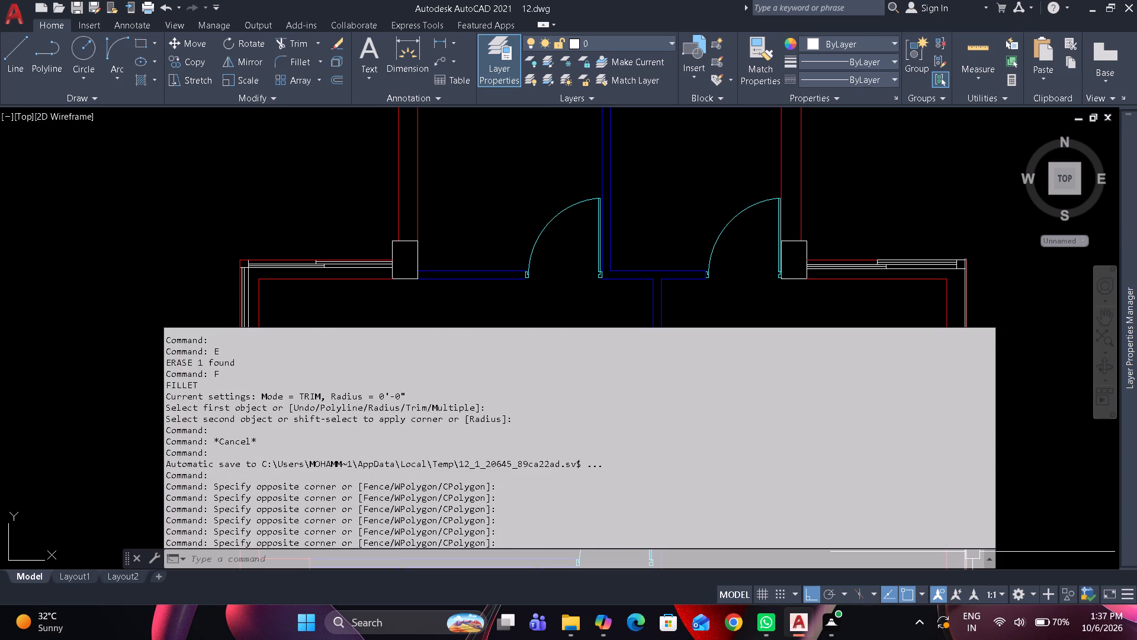
pyautogui.scroll(20, 718, 395)
pyautogui.scroll(20, 718, 395)
pyautogui.scroll(16, 718, 395)
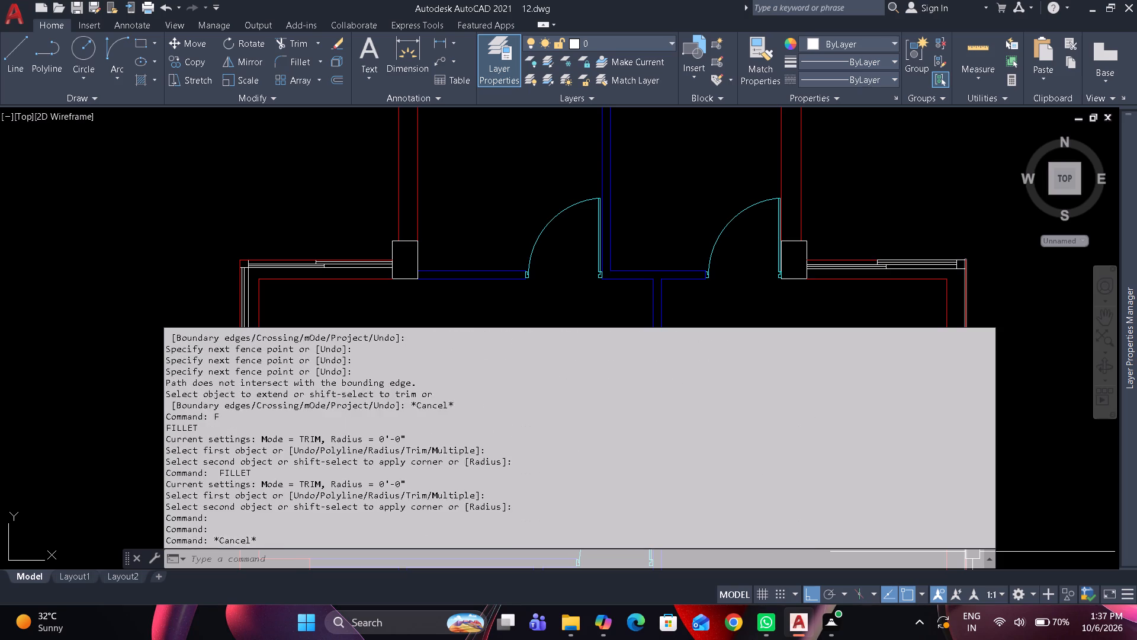
pyautogui.scroll(20, 711, 396)
pyautogui.scroll(20, 711, 396)
pyautogui.scroll(10, 711, 396)
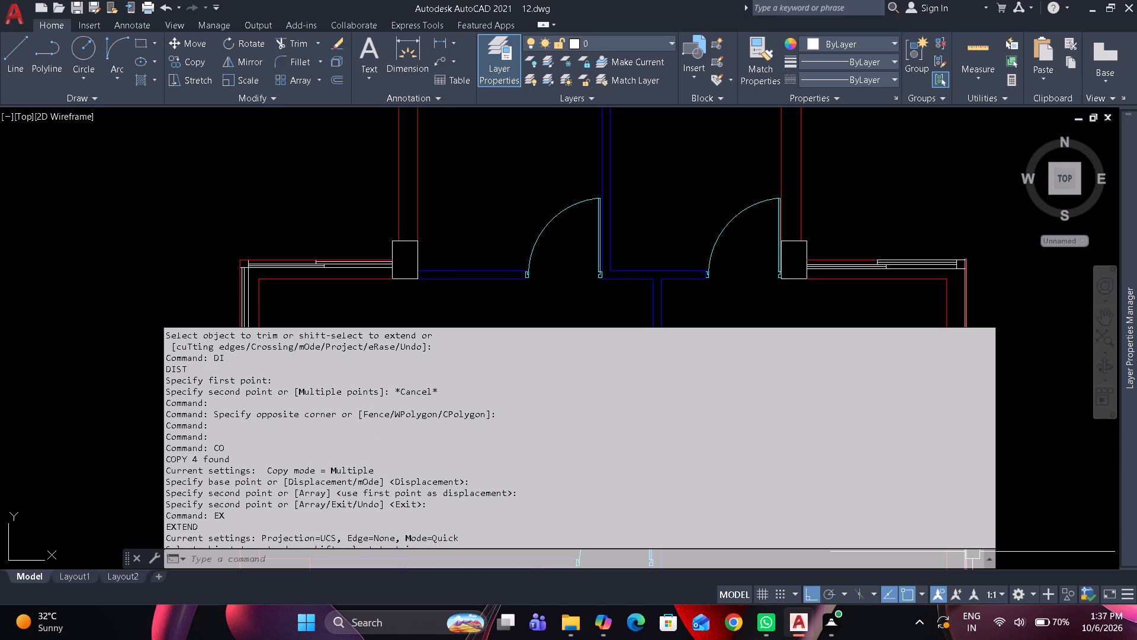
pyautogui.scroll(7, 706, 397)
pyautogui.scroll(-1, 706, 397)
pyautogui.scroll(2, 706, 397)
pyautogui.scroll(-2, 704, 394)
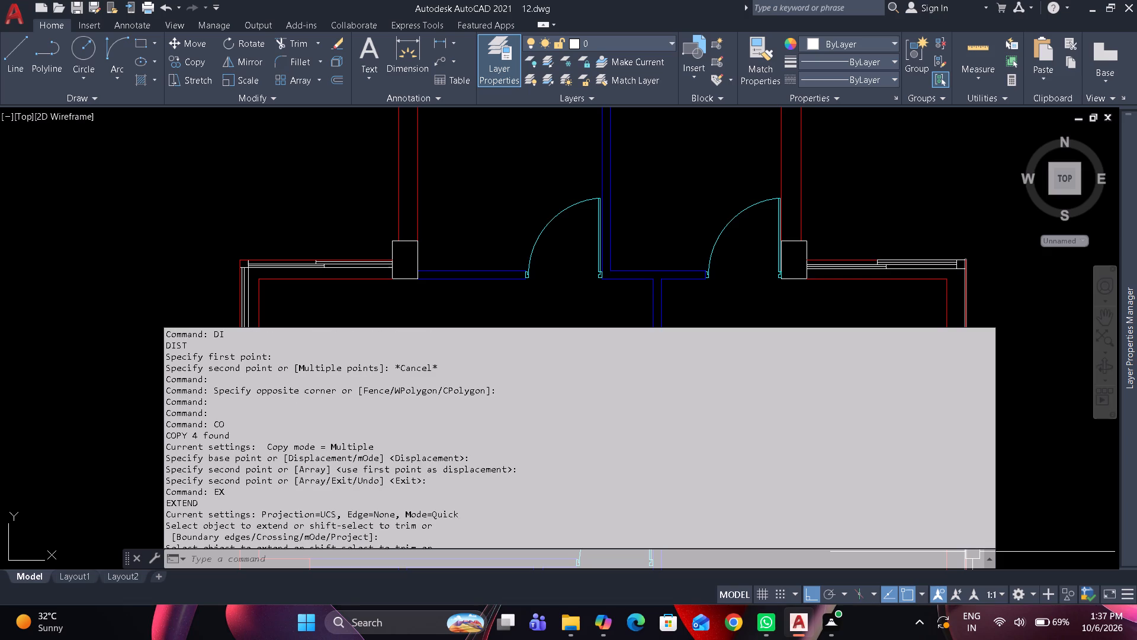
pyautogui.scroll(-5, 704, 394)
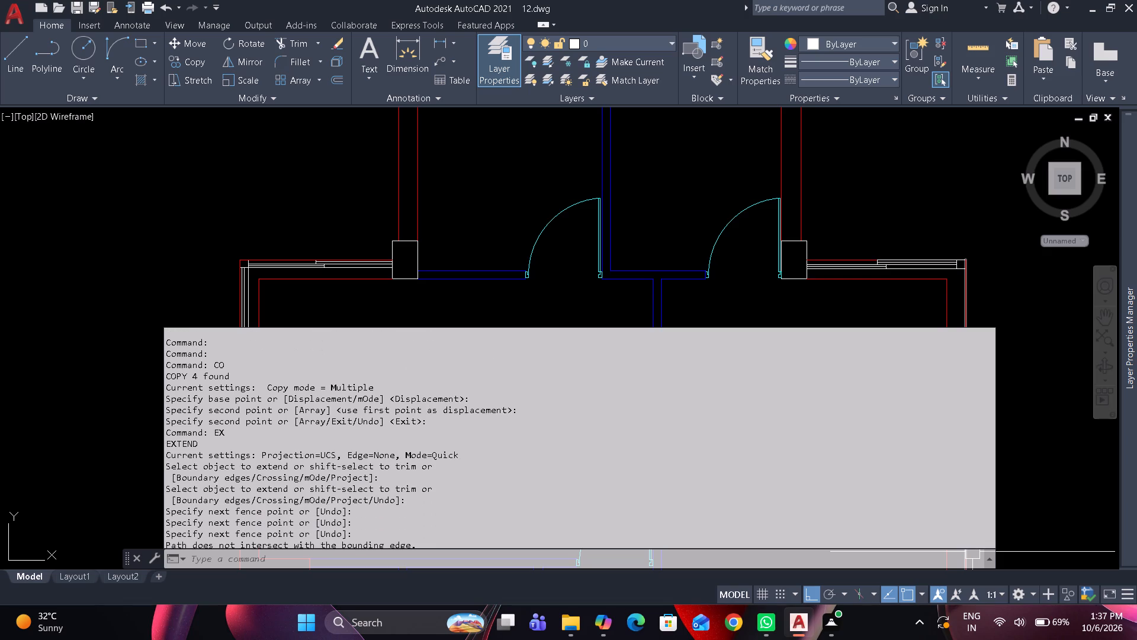
pyautogui.scroll(-7, 704, 394)
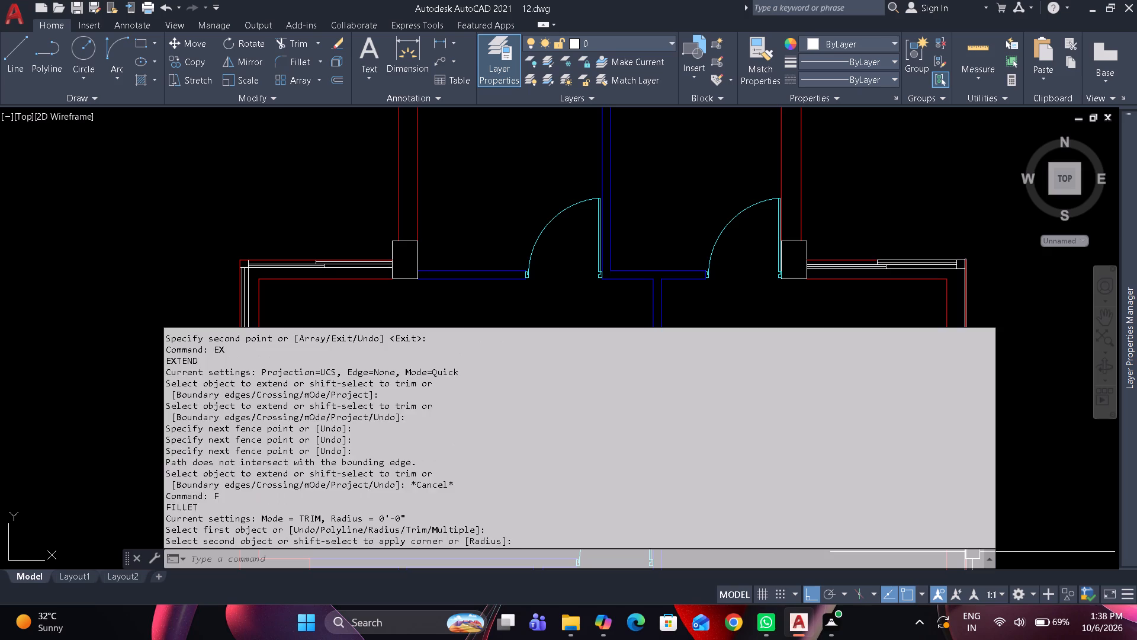
pyautogui.press('Escape')
pyautogui.press('Escape')
pyautogui.press('Escape')
pyautogui.press('Escape')
pyautogui.press('Escape')
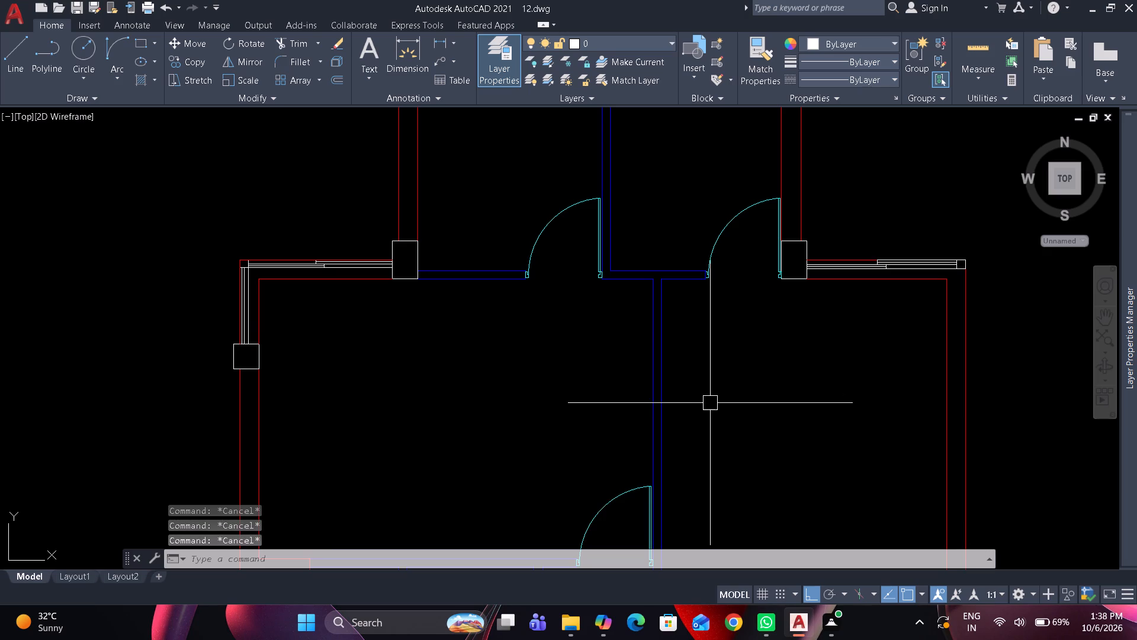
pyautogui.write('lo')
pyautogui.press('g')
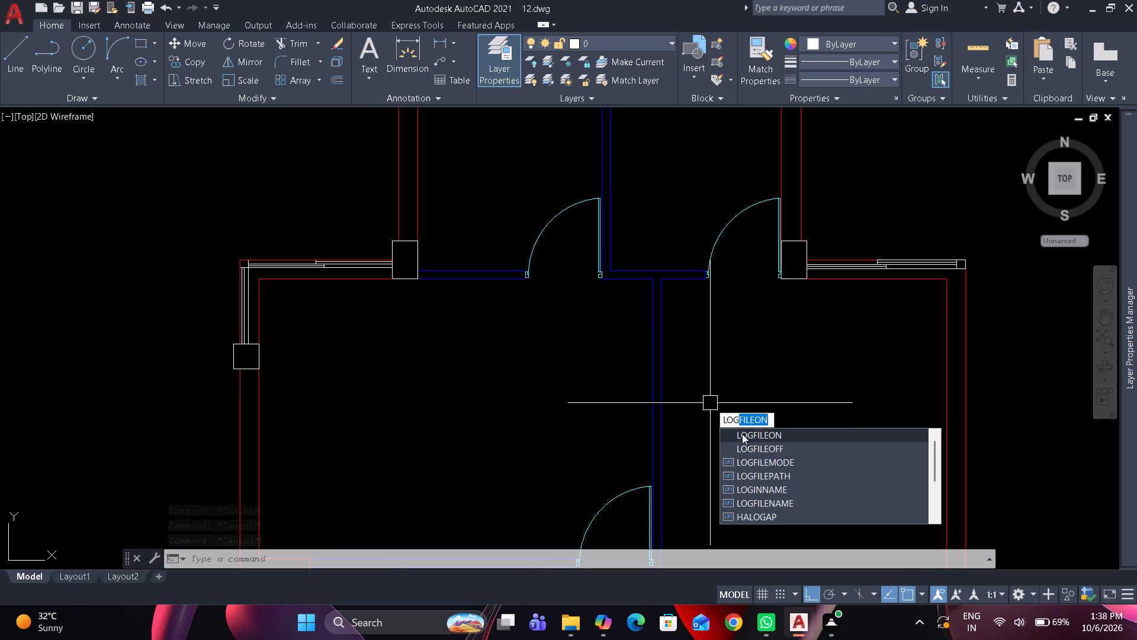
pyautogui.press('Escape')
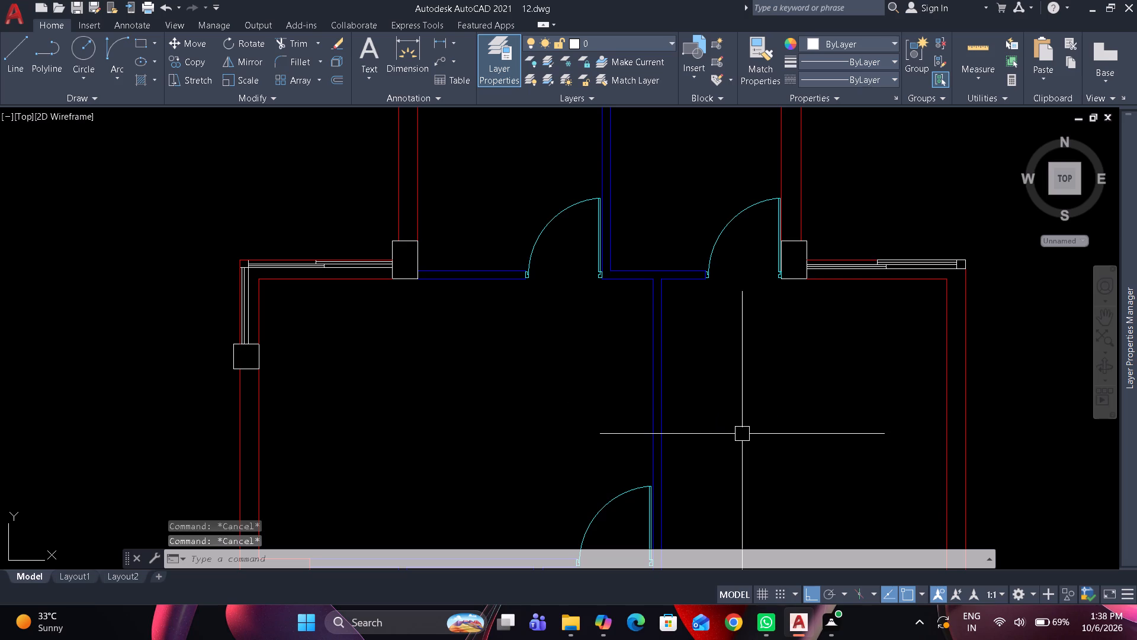
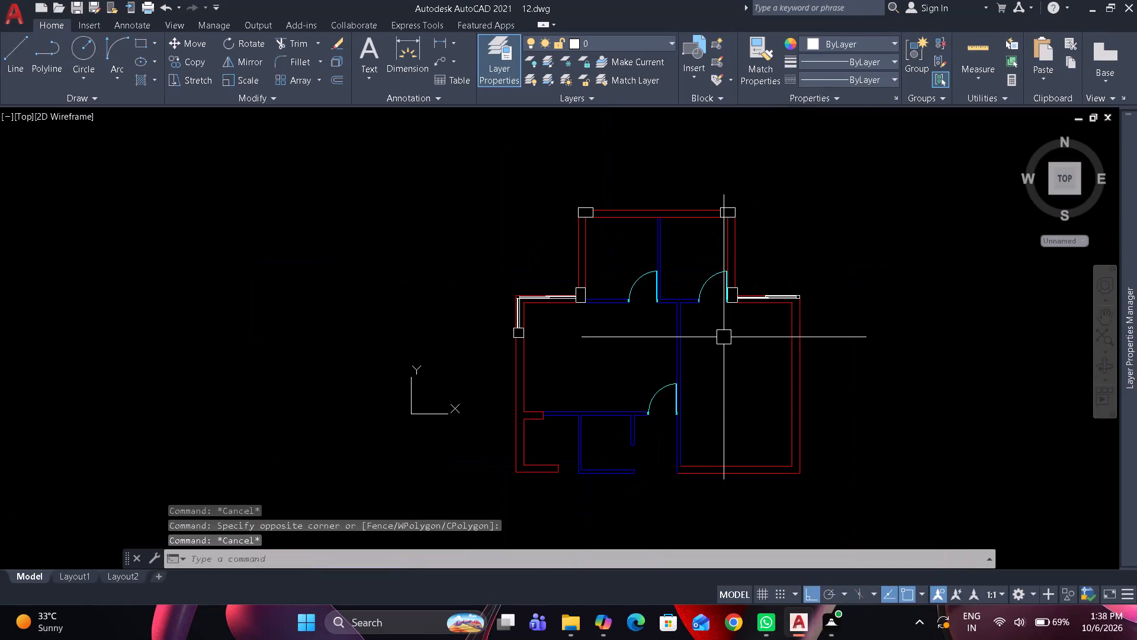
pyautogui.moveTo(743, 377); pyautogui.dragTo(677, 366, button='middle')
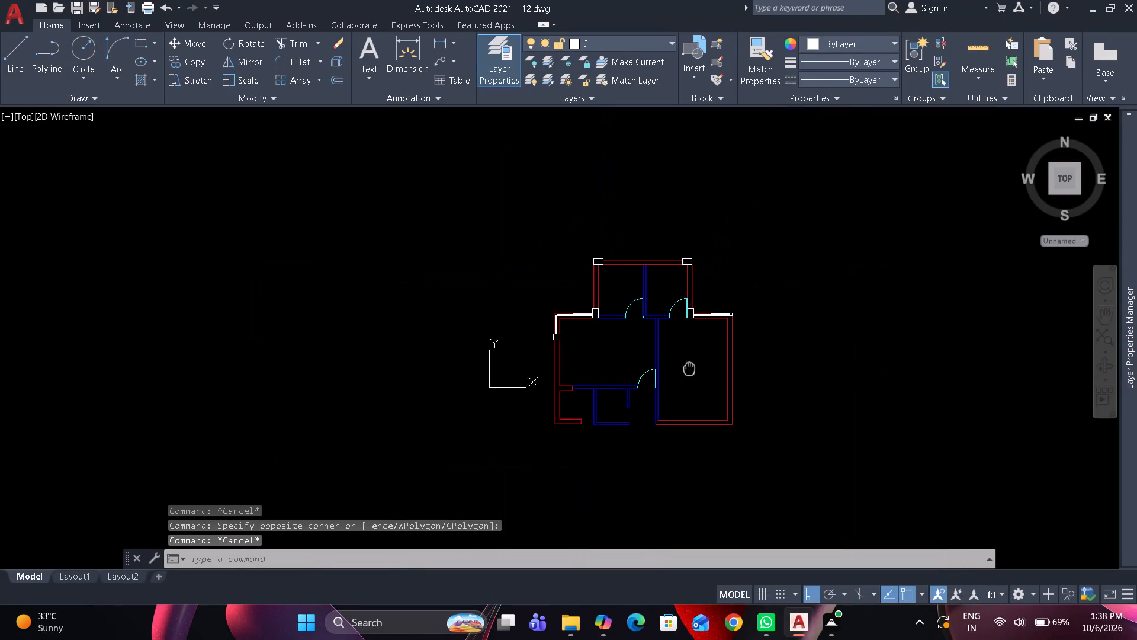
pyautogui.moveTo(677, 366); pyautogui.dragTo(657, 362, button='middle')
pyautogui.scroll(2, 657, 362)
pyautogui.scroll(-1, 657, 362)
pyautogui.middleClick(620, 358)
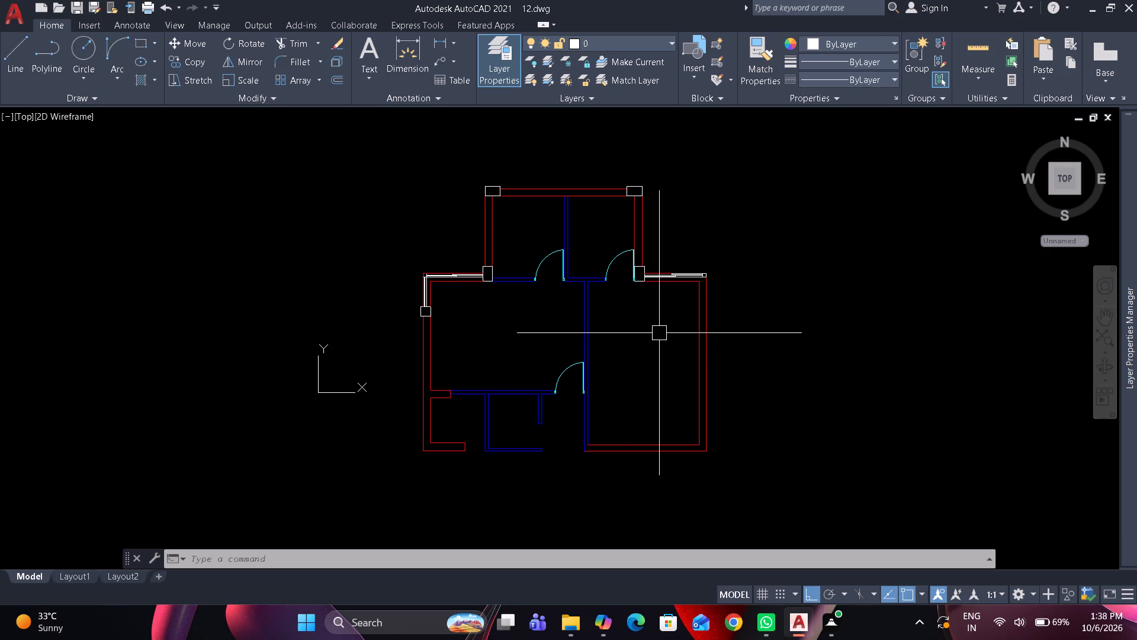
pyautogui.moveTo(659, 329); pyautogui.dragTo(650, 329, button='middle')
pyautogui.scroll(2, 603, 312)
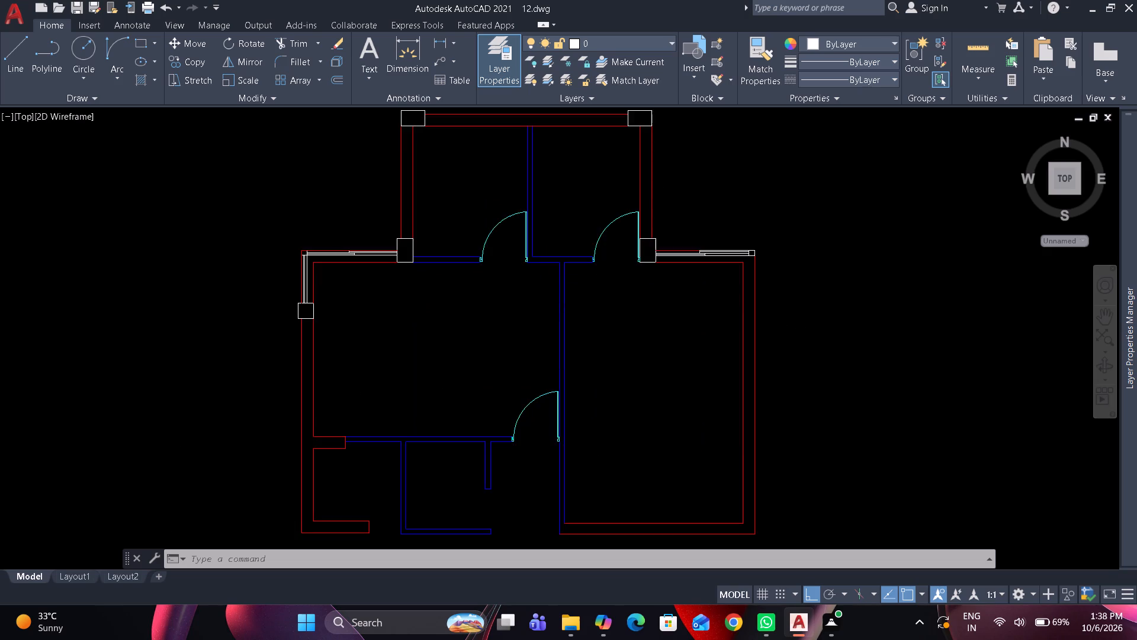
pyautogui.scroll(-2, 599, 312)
# Copy the square column below the left-hand room's corner window about 28'-1" horizontally onto the right-hand room's outer wall.
pyautogui.scroll(3, 489, 306)
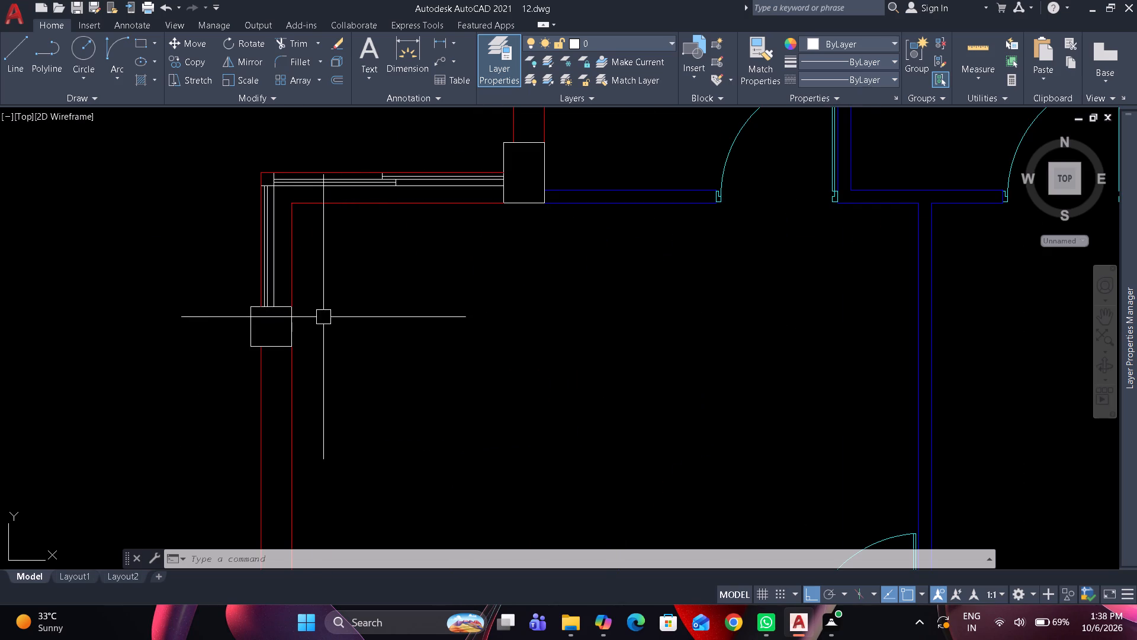
pyautogui.click(294, 321)
pyautogui.press('c')
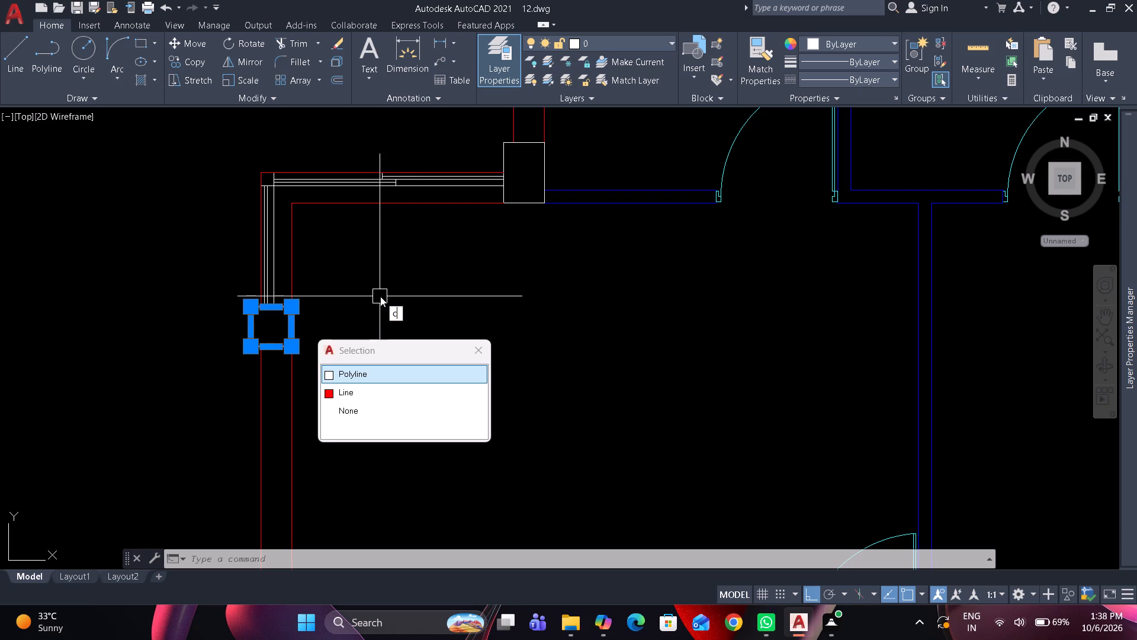
pyautogui.write('o')
pyautogui.press('space')
pyautogui.press('space')
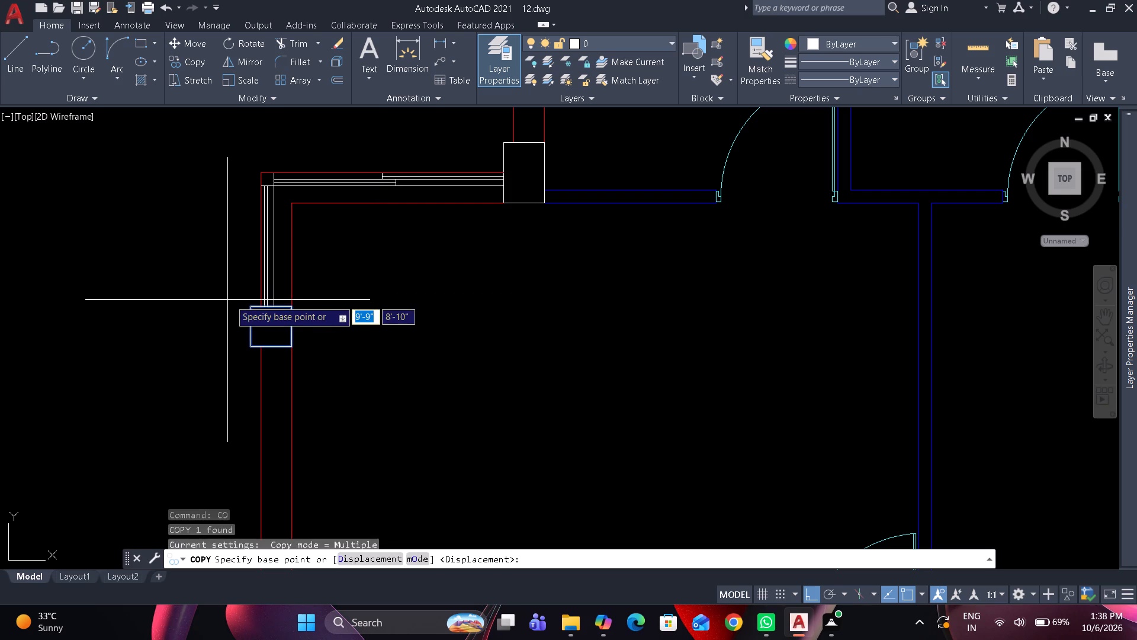
pyautogui.moveTo(245, 303); pyautogui.dragTo(260, 299)
pyautogui.moveTo(118, 276); pyautogui.dragTo(0, 254, button='middle')
pyautogui.scroll(-1, 32, 259)
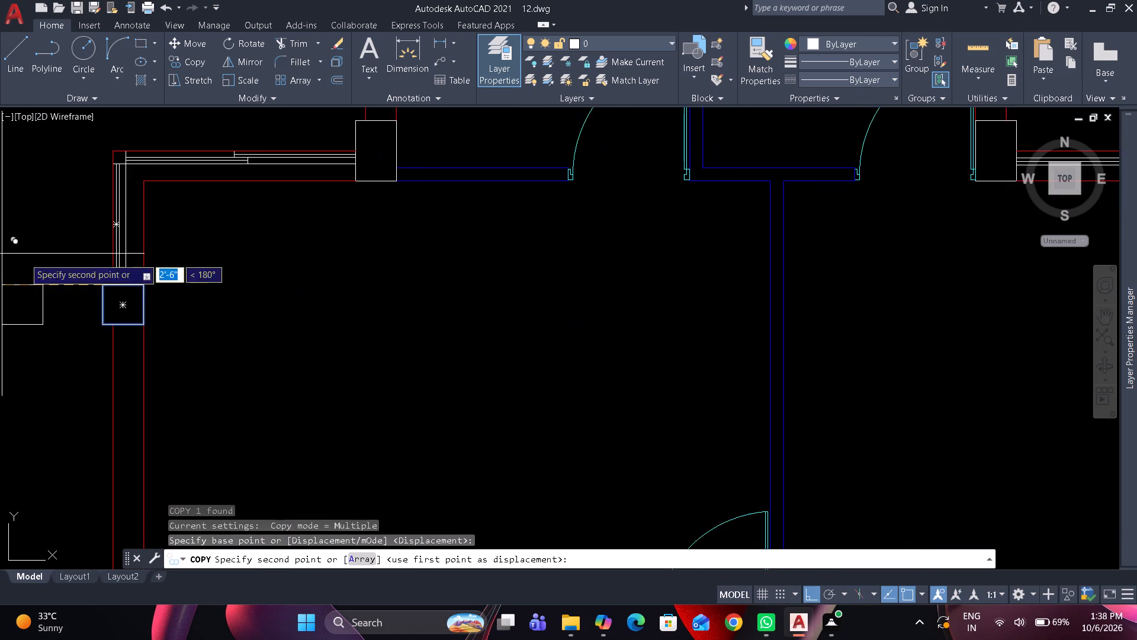
pyautogui.scroll(2, 775, 305)
pyautogui.click(792, 257)
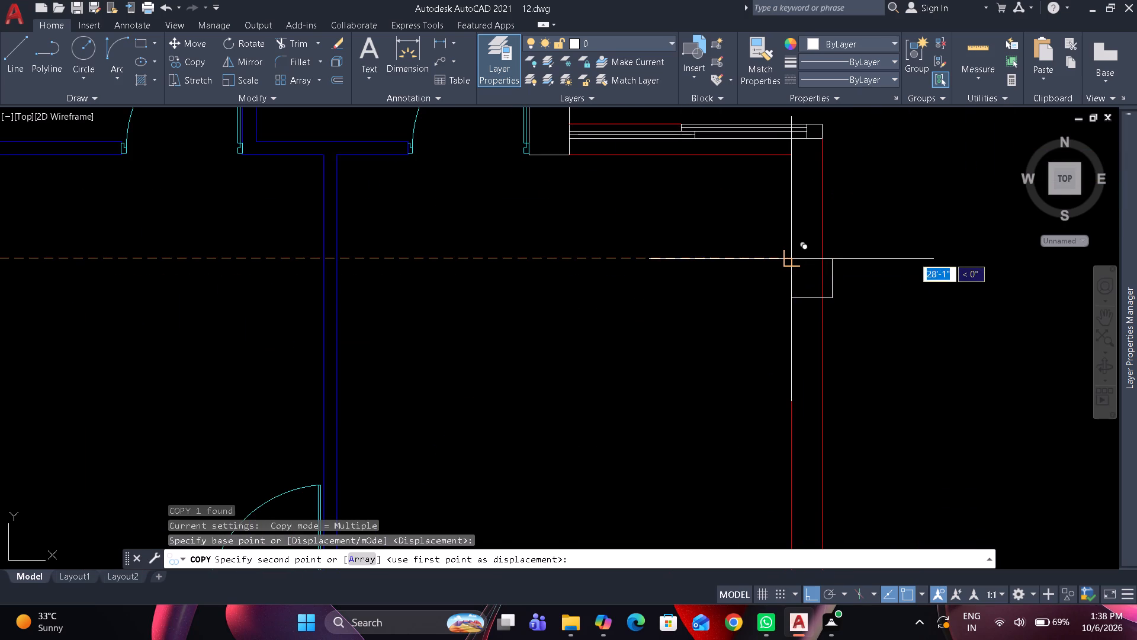
pyautogui.press('space')
pyautogui.write('re')
pyautogui.press('space')
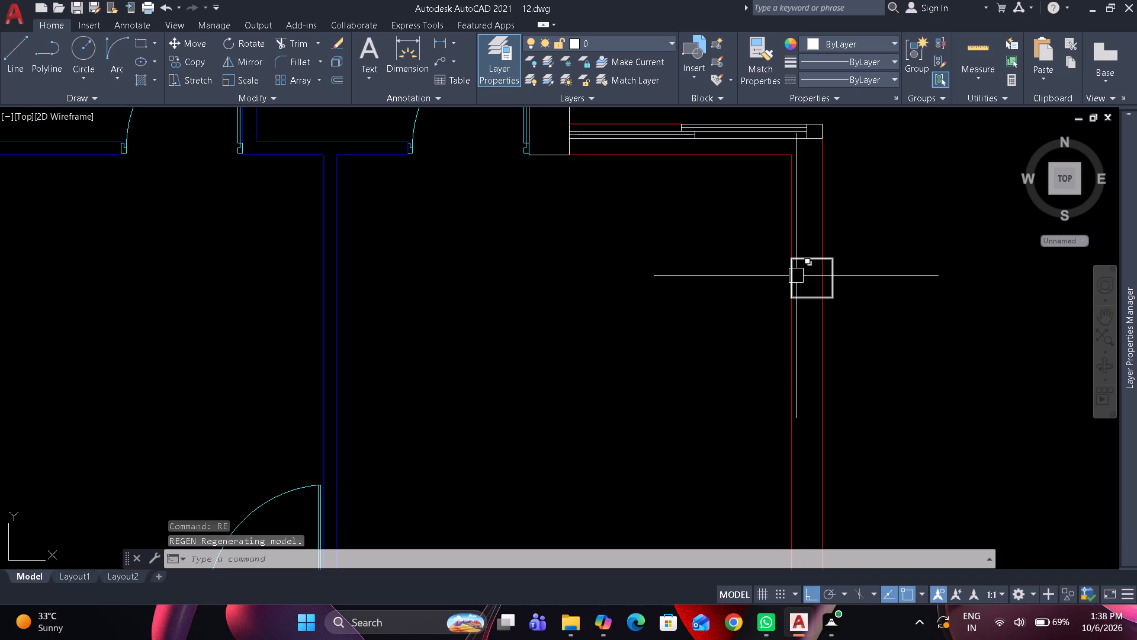
pyautogui.press('Escape')
pyautogui.press('Escape')
pyautogui.press('Escape')
pyautogui.press('Escape')
pyautogui.press('Escape')
pyautogui.press('Escape')
# Trim the outer wall line inside the copied column in the right-hand room.
pyautogui.write('tr')
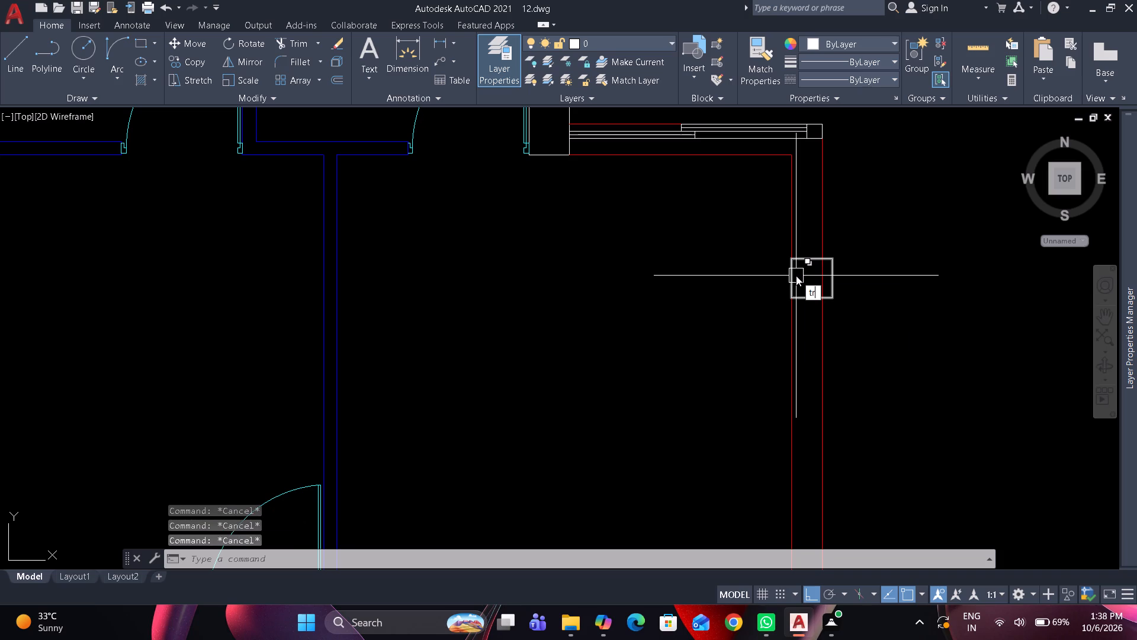
pyautogui.press('space')
pyautogui.click(818, 276)
pyautogui.press('space')
# Copy the left-hand corner window's vertical panel, centre line and inner line about 25'-9" horizontally into the right-hand room.
pyautogui.scroll(-2, 819, 276)
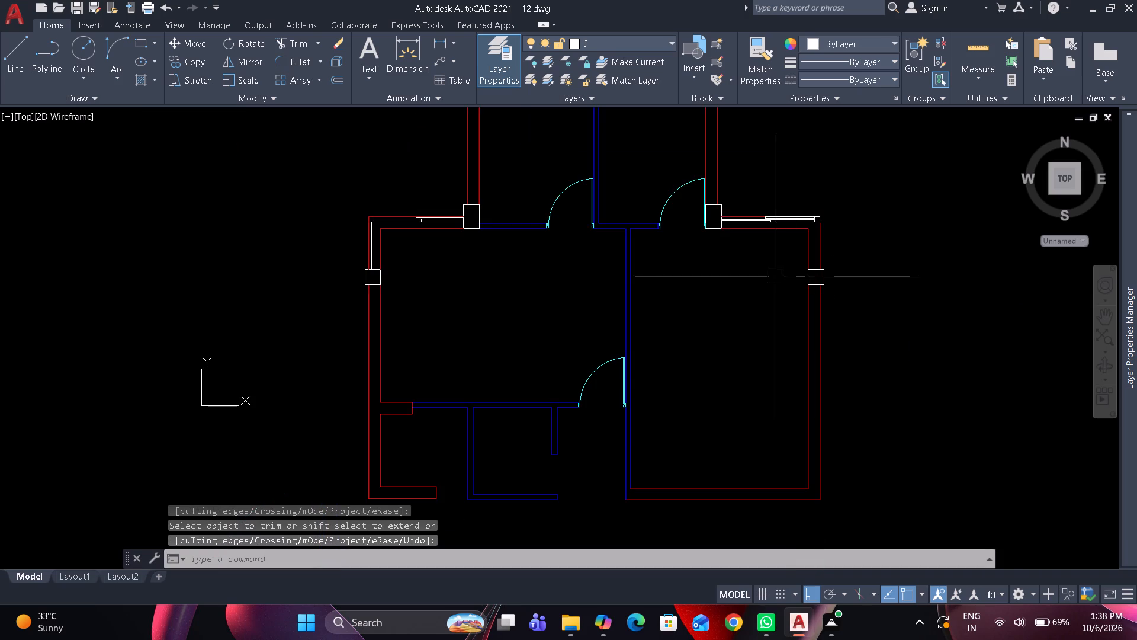
pyautogui.scroll(3, 435, 267)
pyautogui.scroll(1, 327, 207)
pyautogui.click(326, 207)
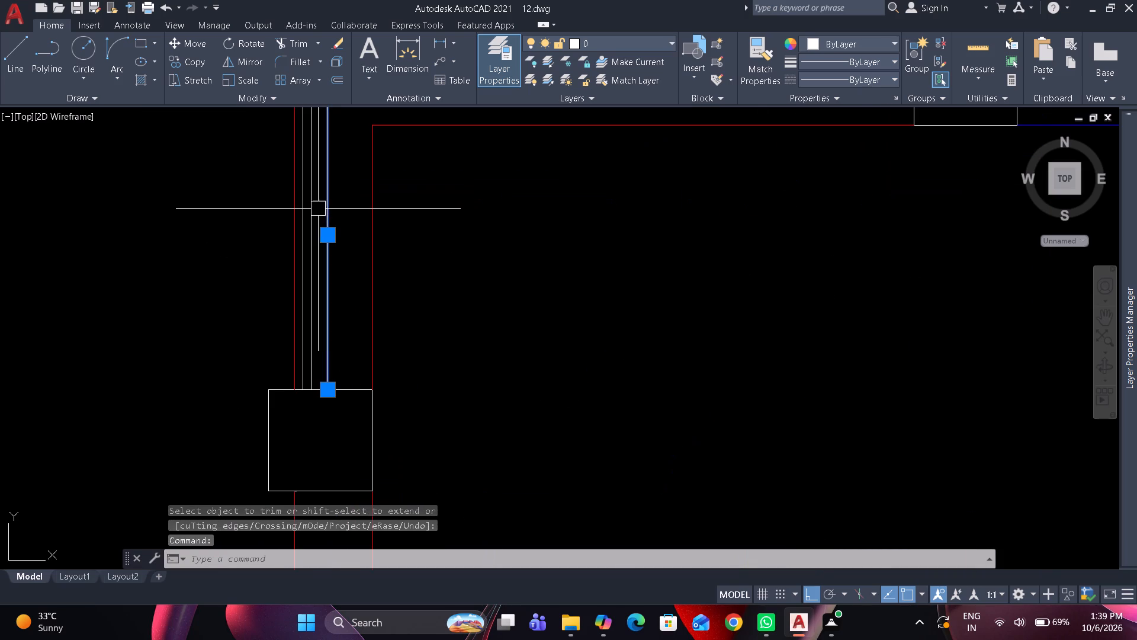
pyautogui.click(303, 215)
pyautogui.click(313, 271)
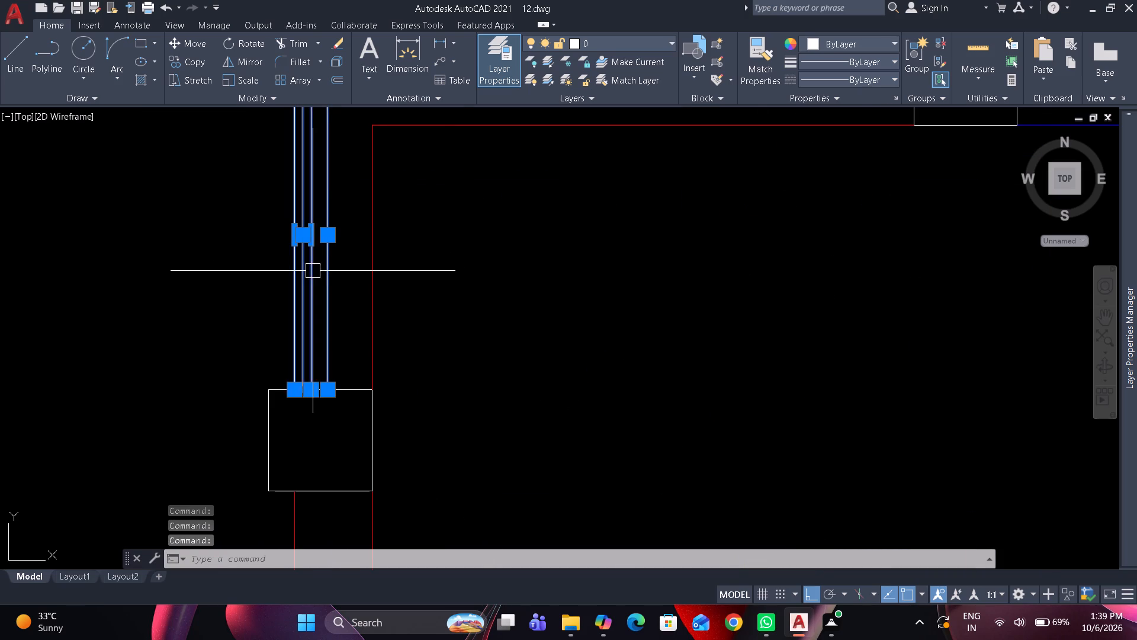
pyautogui.scroll(-2, 465, 244)
pyautogui.moveTo(461, 249); pyautogui.dragTo(435, 291, button='middle')
pyautogui.write('co')
pyautogui.press('space')
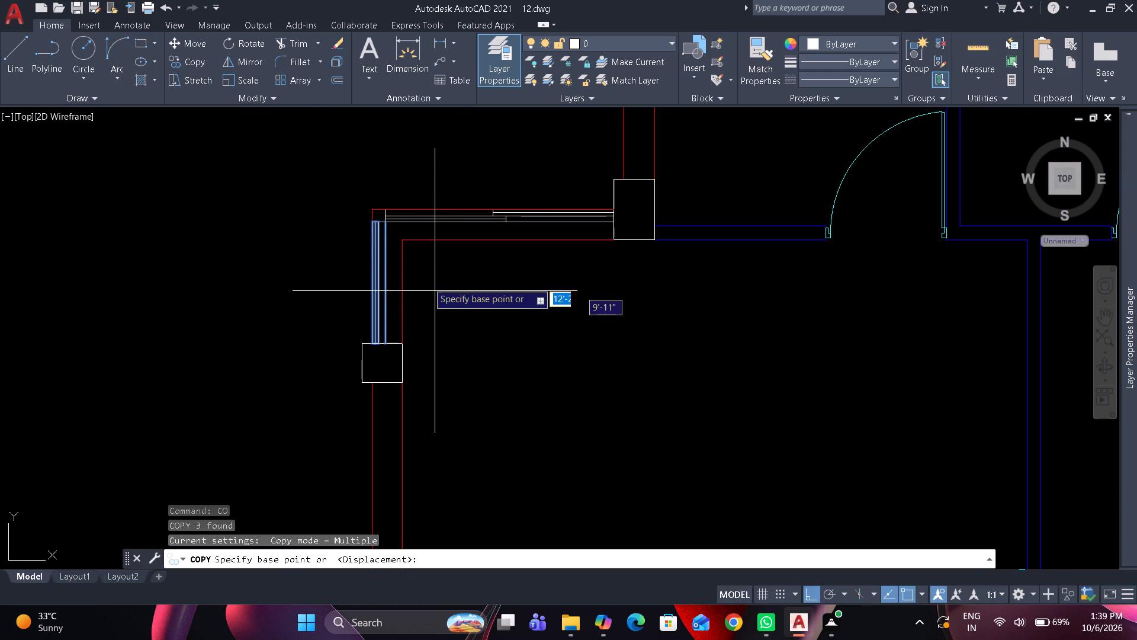
pyautogui.scroll(3, 395, 234)
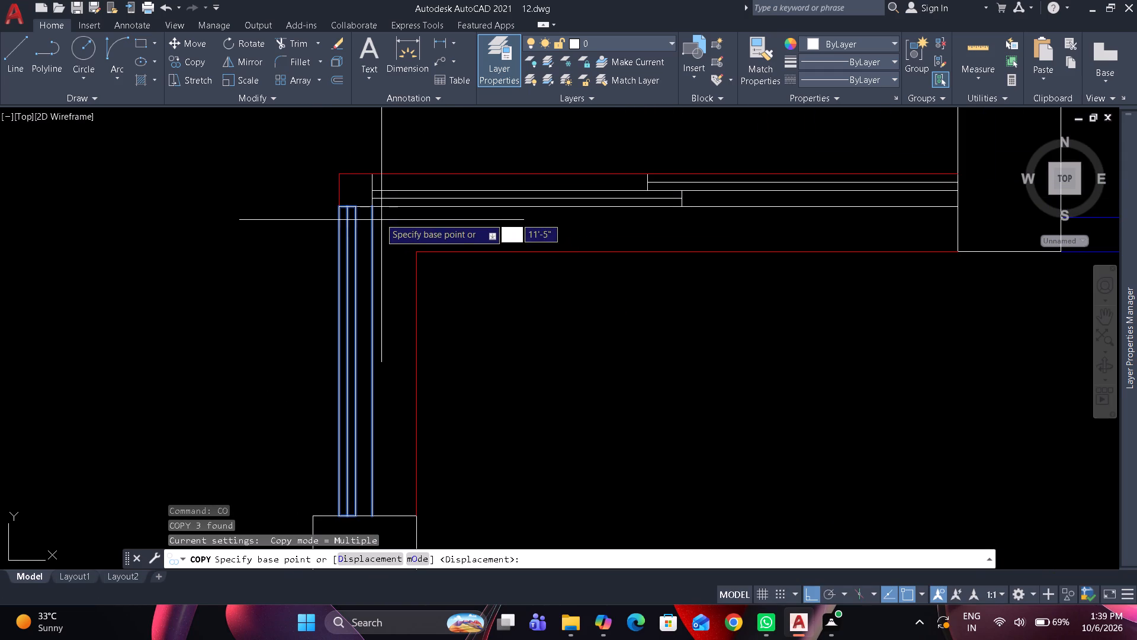
pyautogui.click(375, 209)
pyautogui.scroll(-5, 441, 241)
pyautogui.moveTo(638, 283); pyautogui.dragTo(526, 283, button='middle')
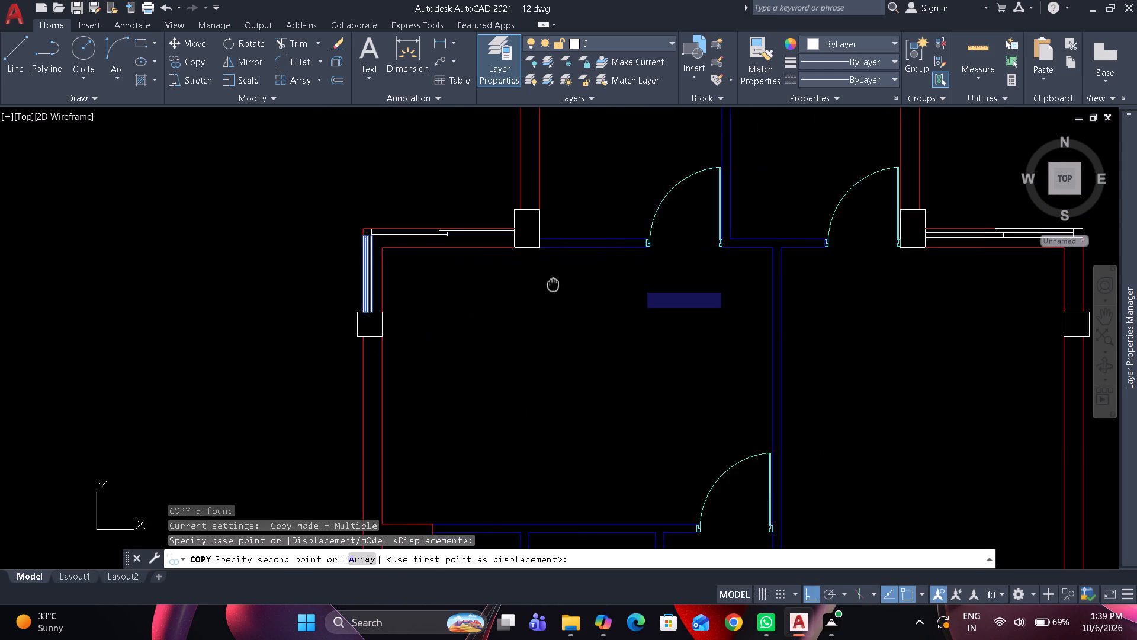
pyautogui.moveTo(526, 283); pyautogui.dragTo(121, 283, button='middle')
pyautogui.scroll(1, 500, 279)
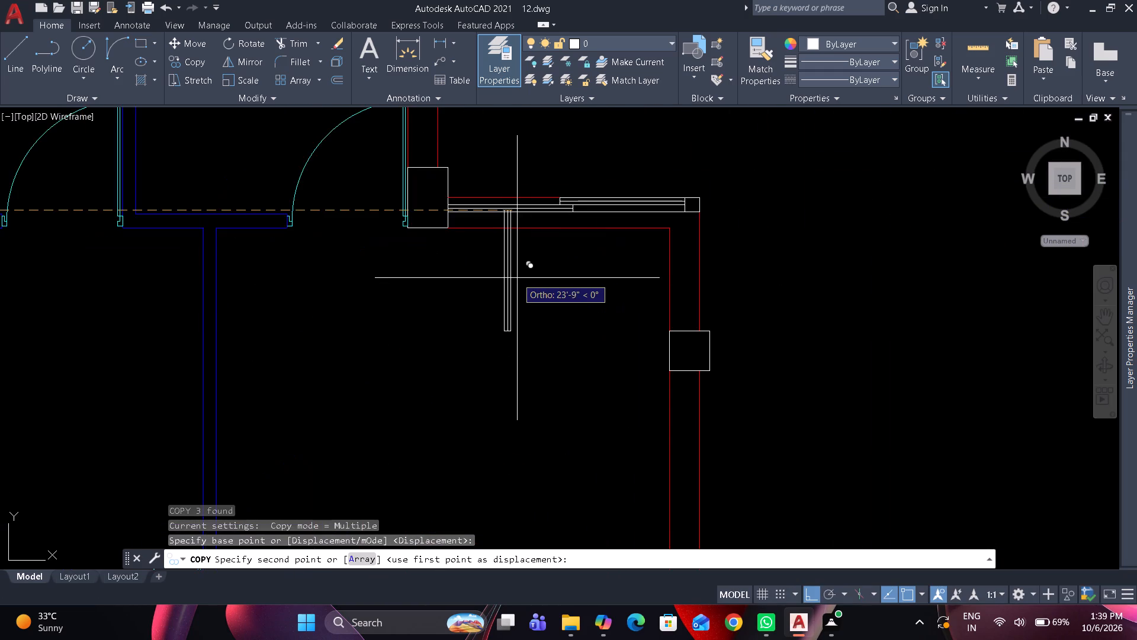
pyautogui.scroll(1, 530, 278)
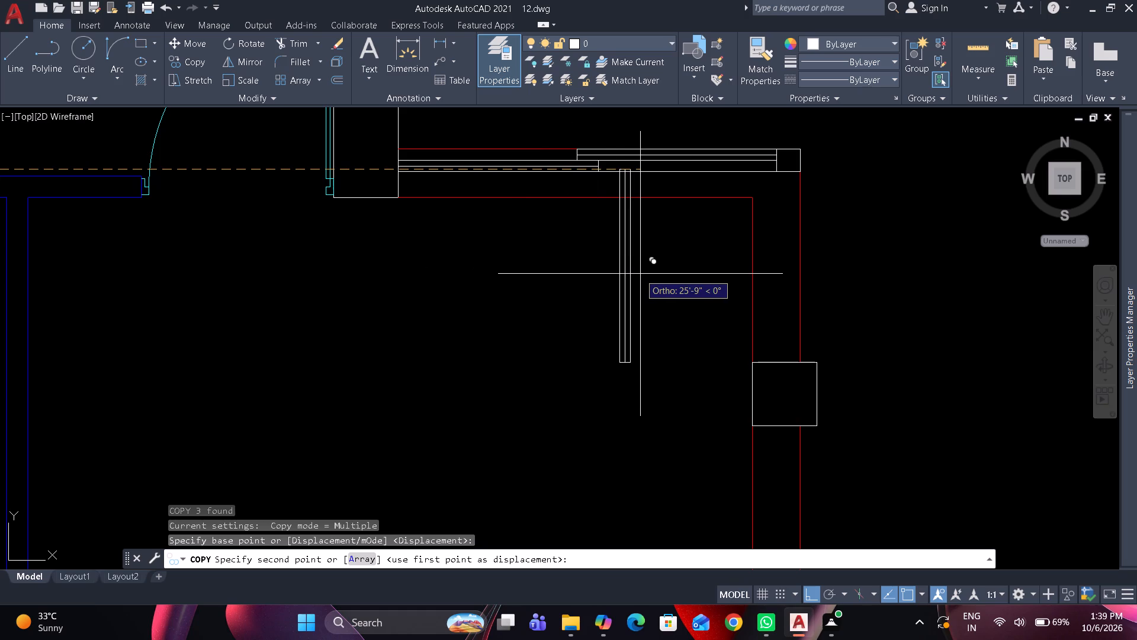
pyautogui.click(641, 274)
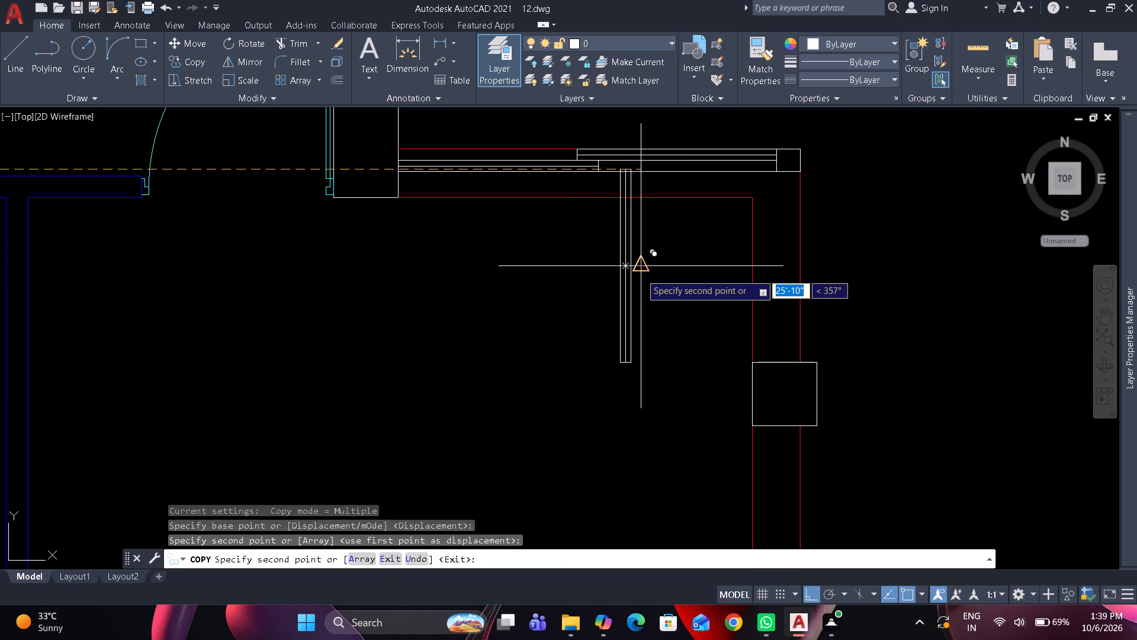
pyautogui.press('space')
# Mirror the copied vertical window panel, centre line and inner line about a vertical axis, keeping the source objects.
pyautogui.moveTo(641, 274); pyautogui.dragTo(598, 305, button='middle')
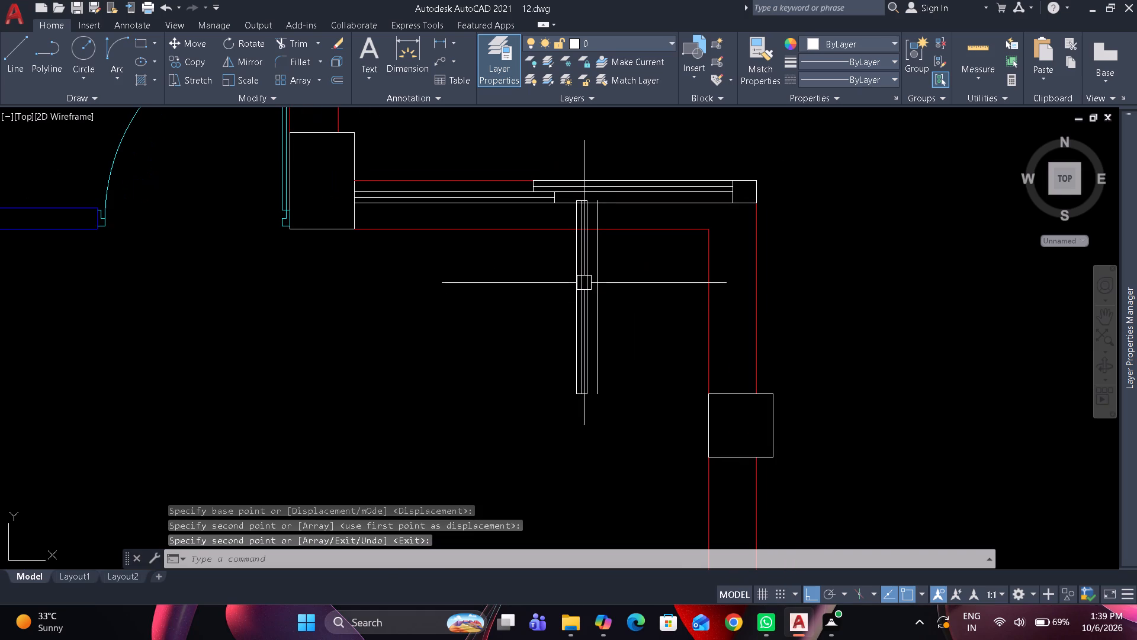
pyautogui.scroll(3, 572, 198)
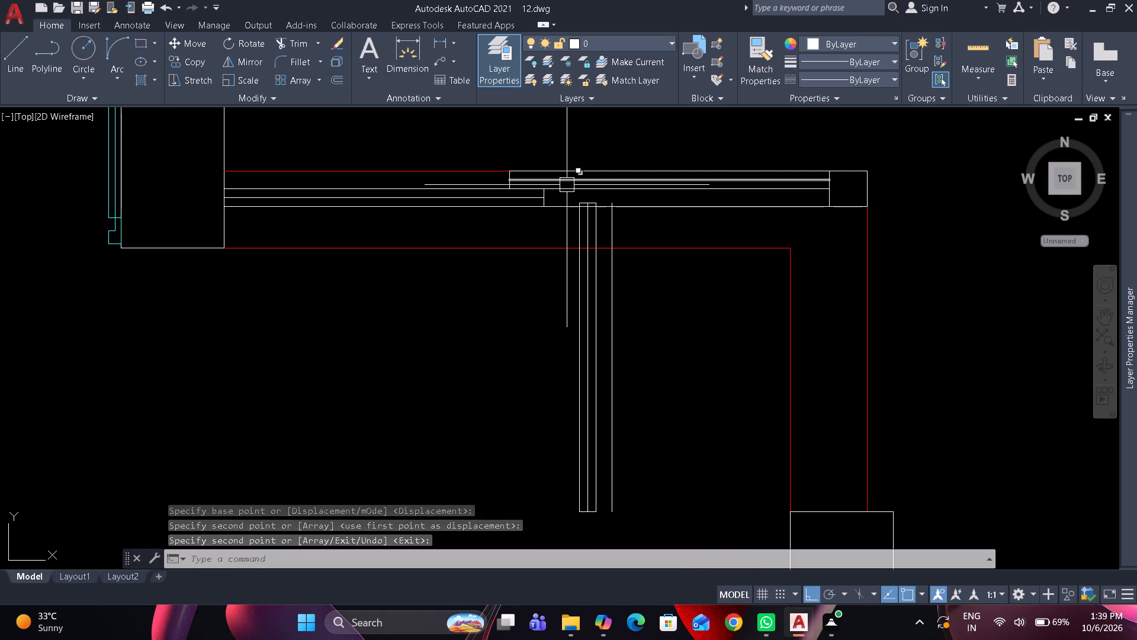
pyautogui.scroll(2, 567, 189)
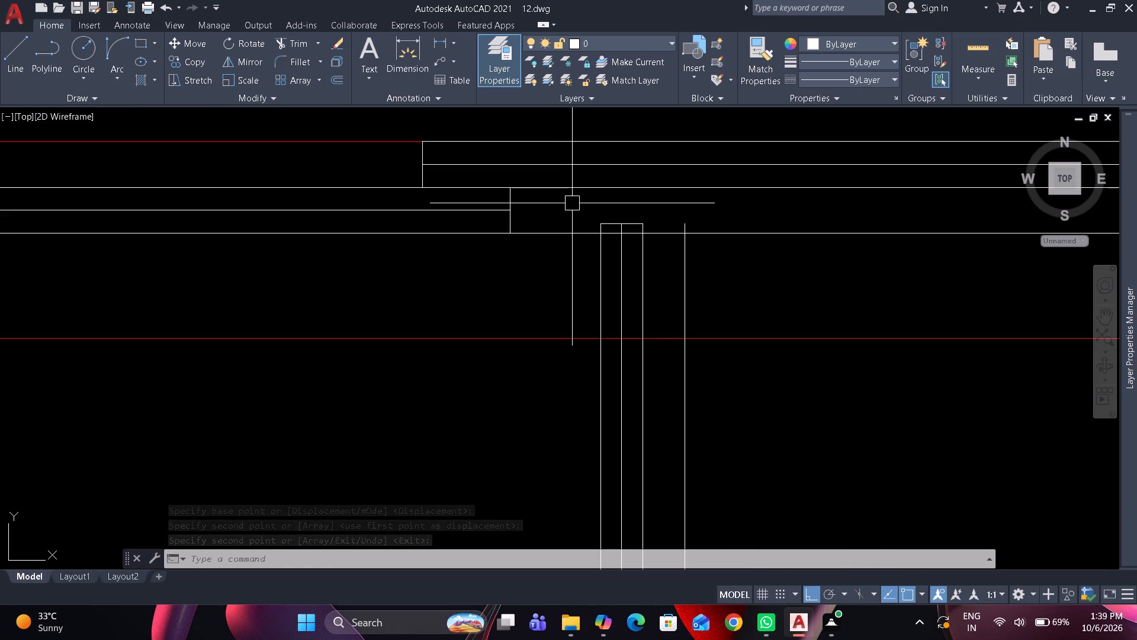
pyautogui.click(572, 203)
pyautogui.scroll(-3, 572, 203)
pyautogui.click(620, 444)
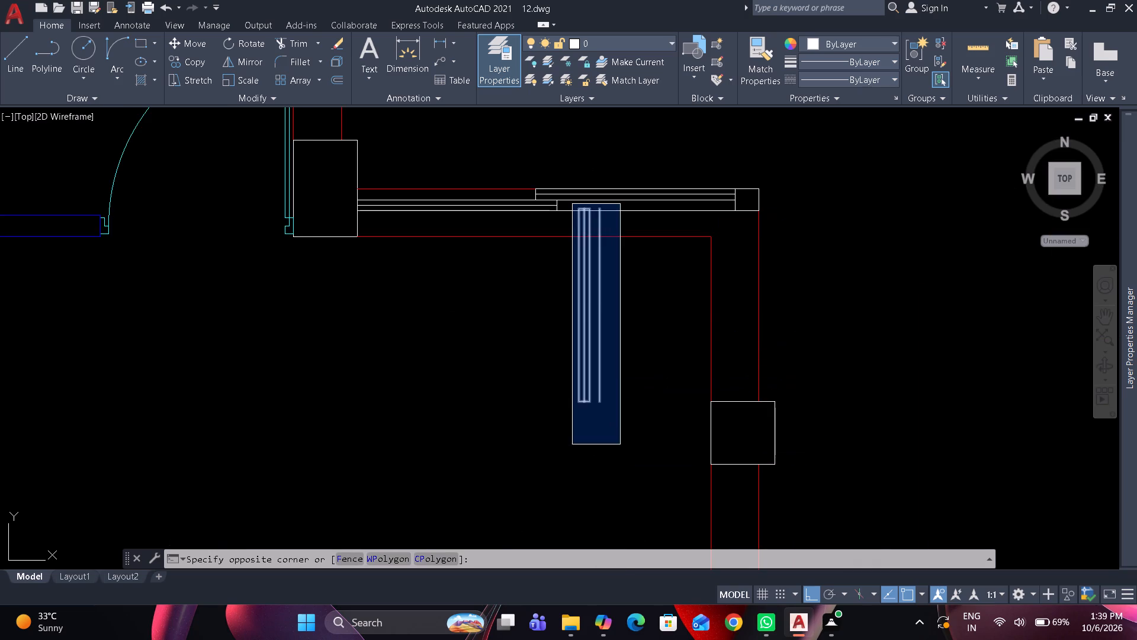
pyautogui.write('mi')
pyautogui.press('space')
pyautogui.click(624, 420)
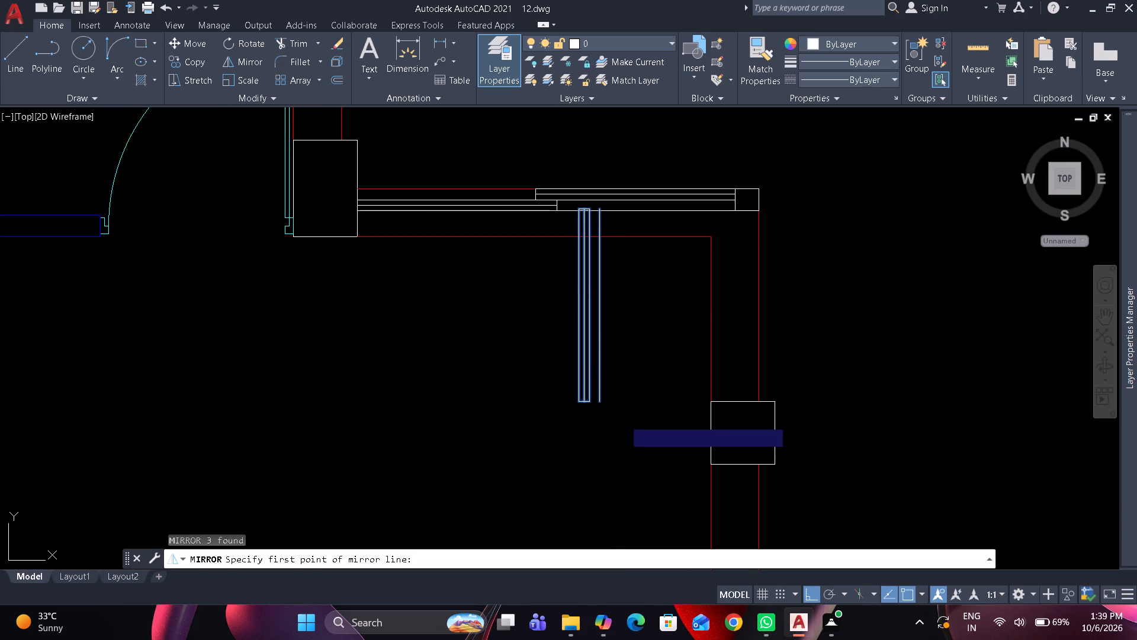
pyautogui.click(624, 432)
pyautogui.press('space')
# Erase the unmirrored copy of the vertical window lines in the right-hand room.
pyautogui.moveTo(624, 428); pyautogui.dragTo(605, 415)
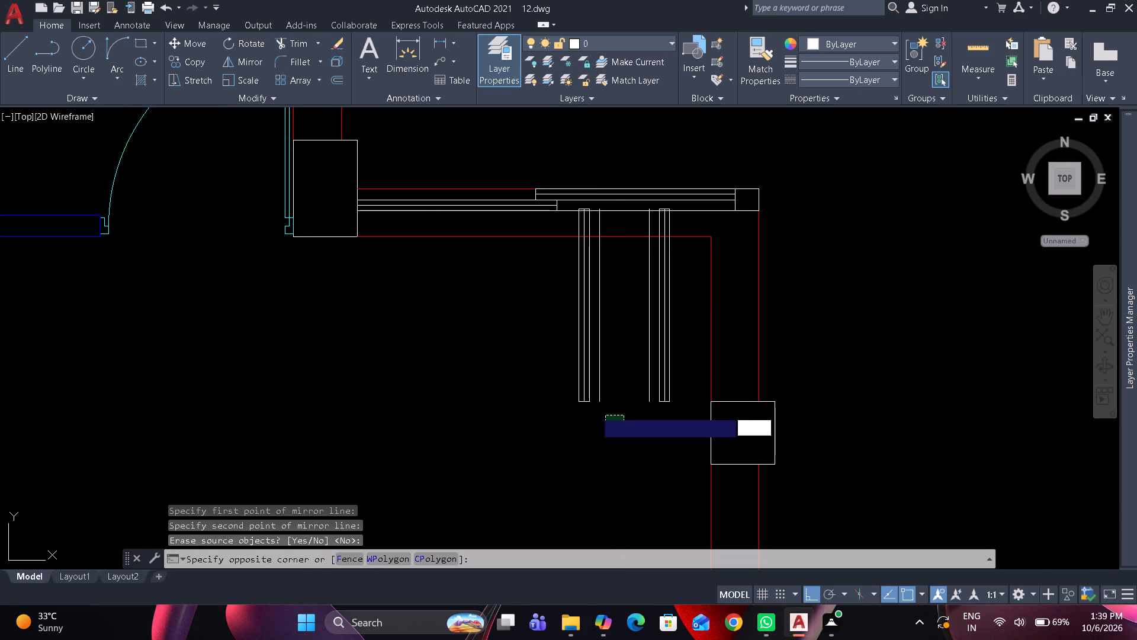
pyautogui.click(542, 380)
pyautogui.write('e')
pyautogui.press('space')
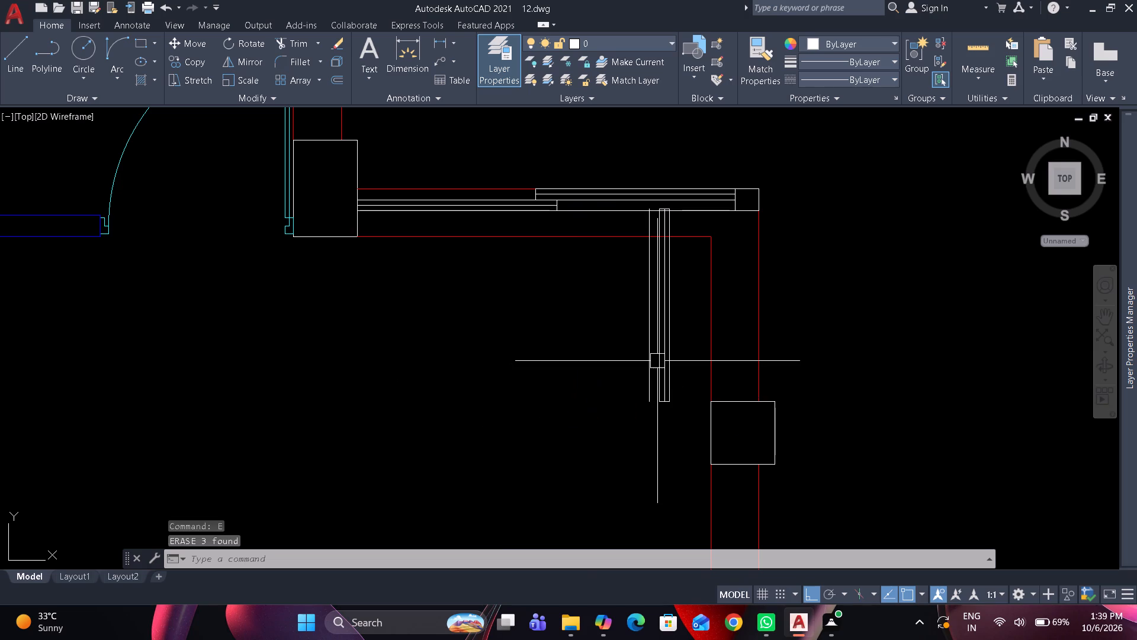
# Move the mirrored window lines by the panel's upper outer corner to the corner post's lower outer corner.
pyautogui.moveTo(679, 324); pyautogui.dragTo(649, 328)
pyautogui.click(621, 331)
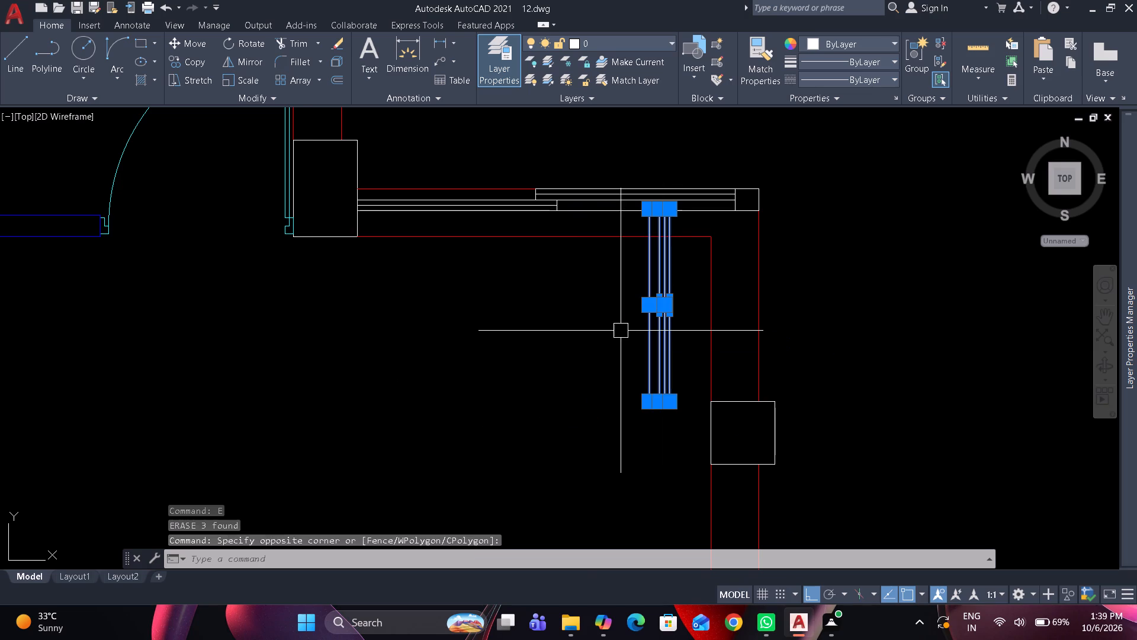
pyautogui.write('m')
pyautogui.press('space')
pyautogui.scroll(2, 711, 203)
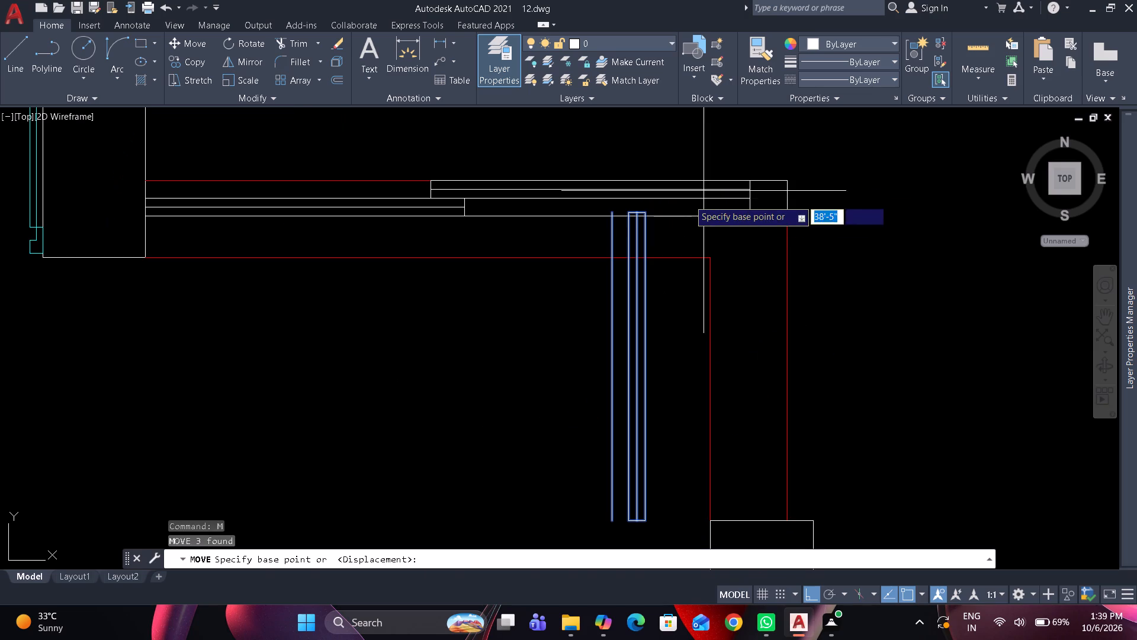
pyautogui.scroll(2, 647, 220)
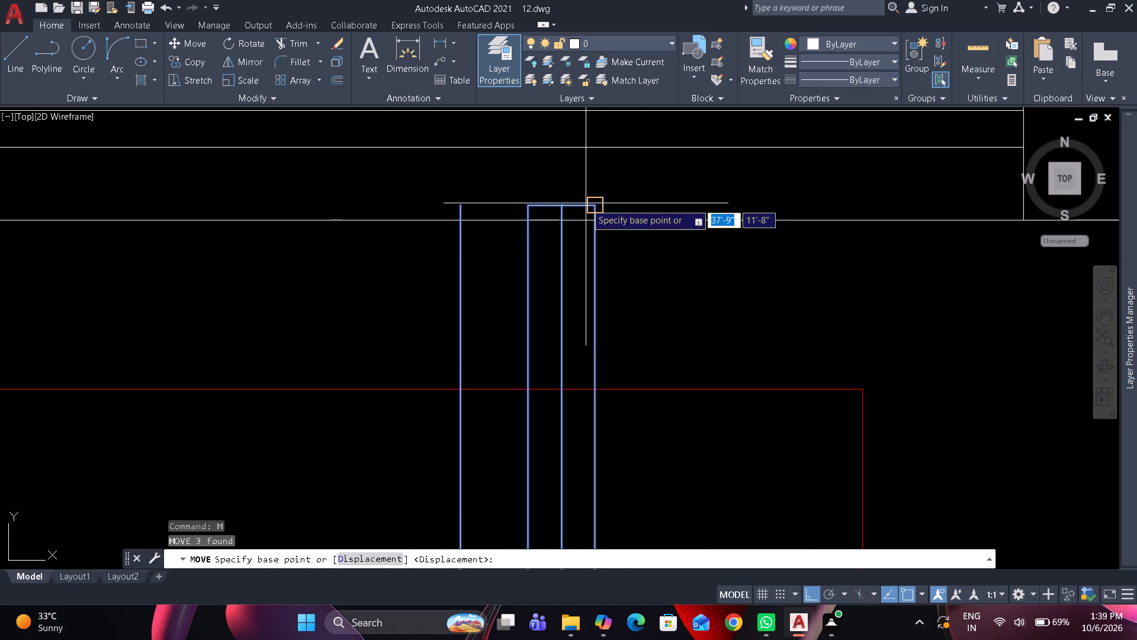
pyautogui.click(590, 208)
pyautogui.scroll(-2, 590, 208)
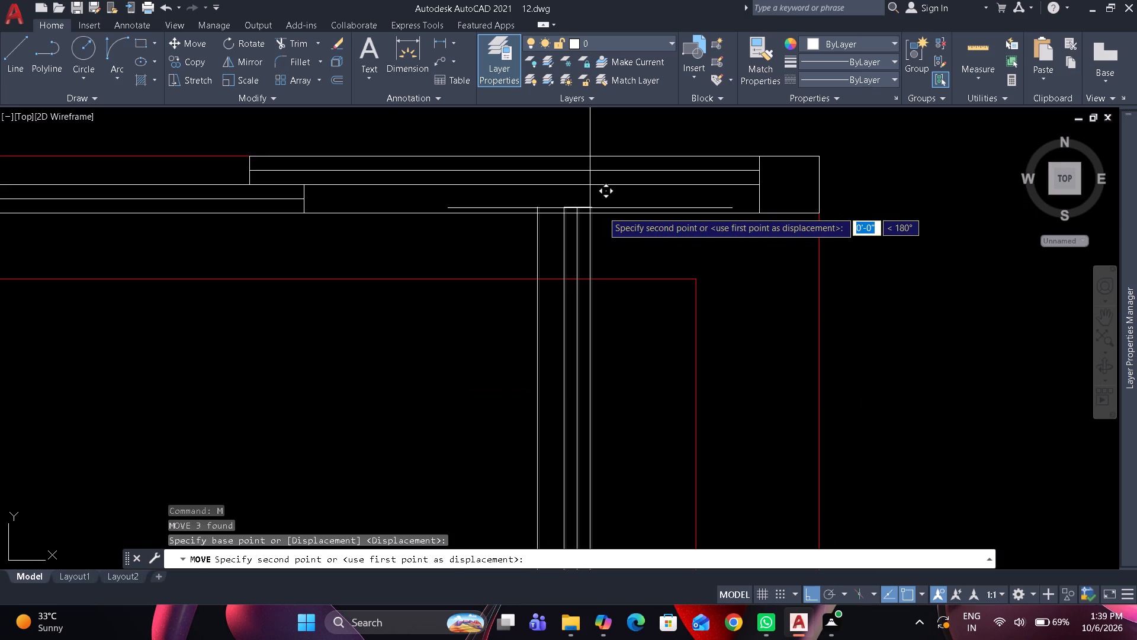
pyautogui.click(819, 215)
pyautogui.scroll(-3, 818, 185)
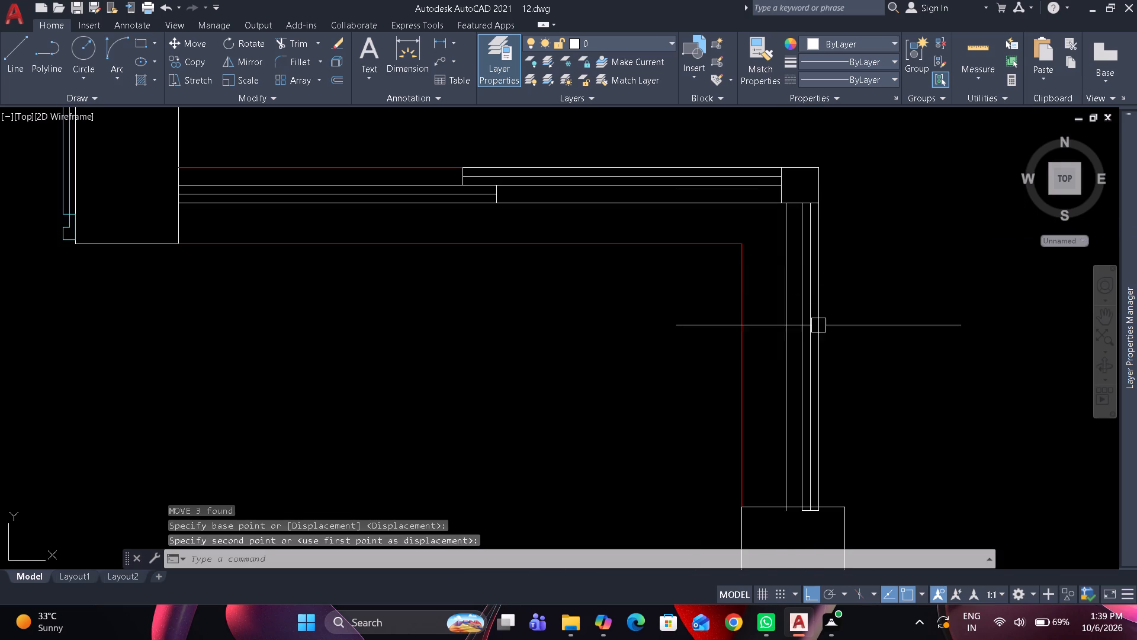
# Shorten the right-hand room's vertical window panel, centre line and inner line to the top edge of the column below.
pyautogui.scroll(5, 810, 526)
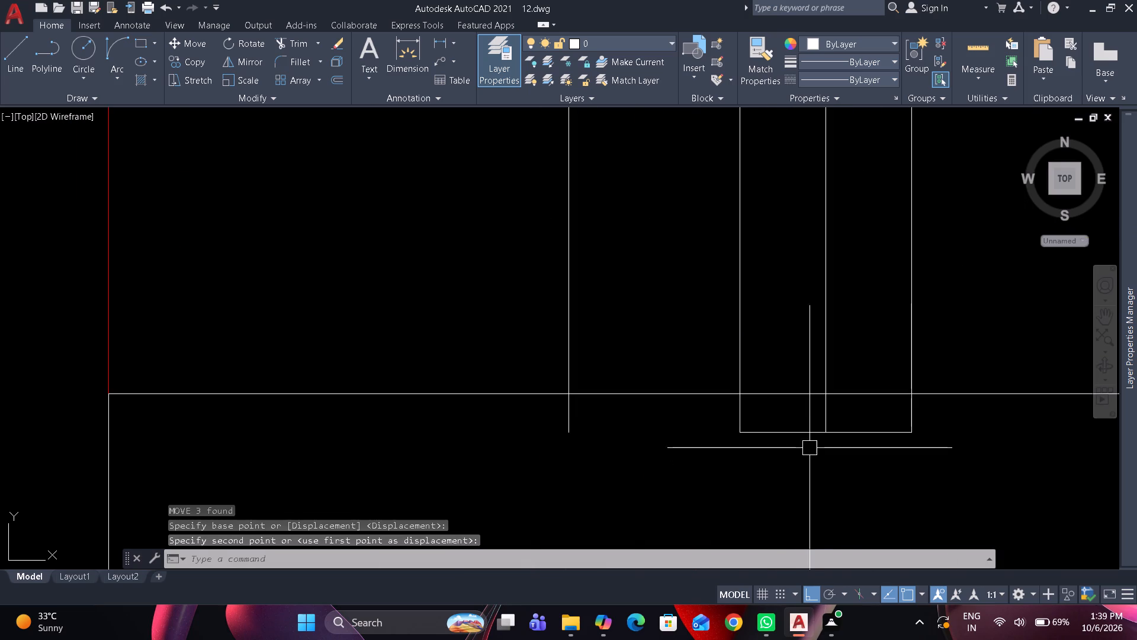
pyautogui.click(802, 431)
pyautogui.click(830, 404)
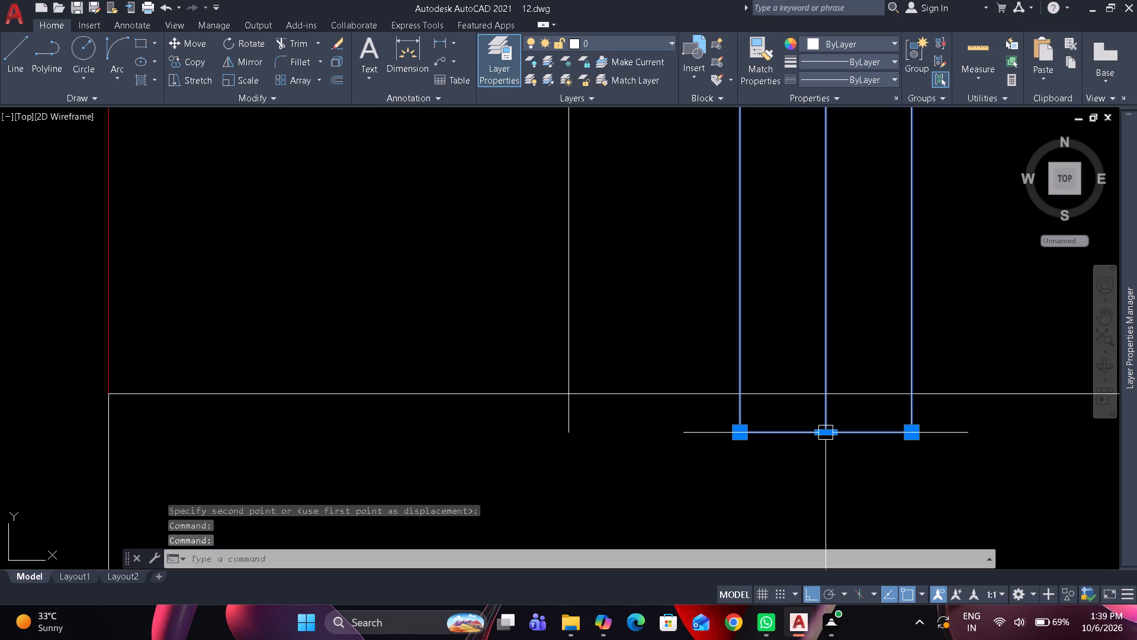
pyautogui.moveTo(826, 428); pyautogui.dragTo(826, 423)
pyautogui.click(826, 390)
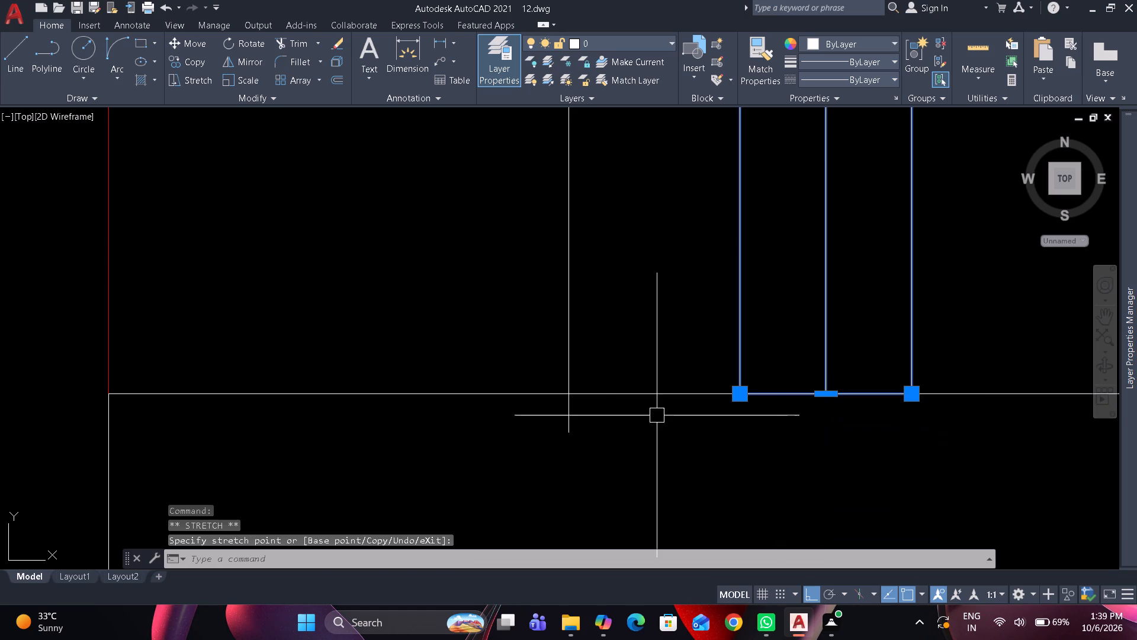
pyautogui.click(573, 420)
pyautogui.click(566, 433)
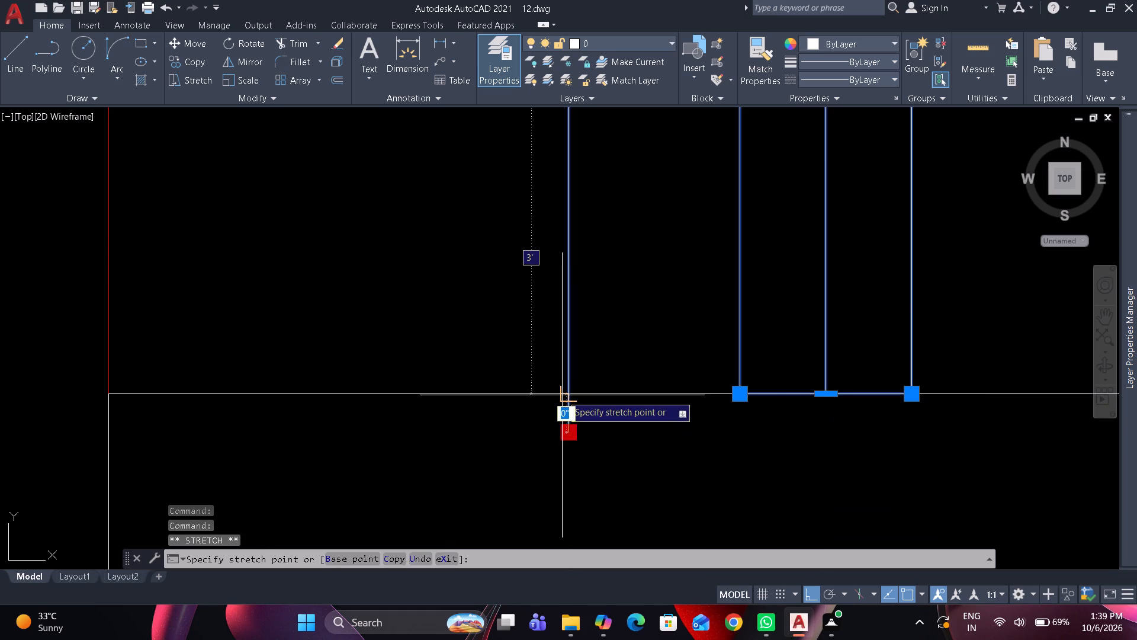
pyautogui.click(562, 395)
pyautogui.press('Escape')
# Extend the lower line of the left-hand room's short outer-wall return to the outer face of the left exterior wall.
pyautogui.scroll(-8, 573, 320)
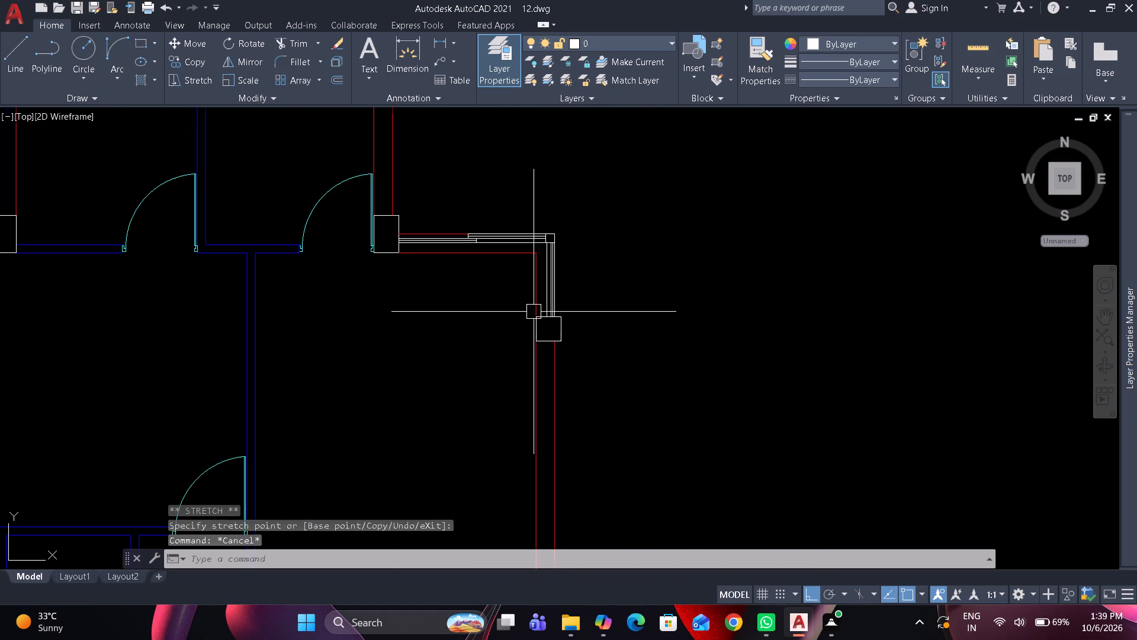
pyautogui.scroll(-1, 436, 336)
pyautogui.moveTo(436, 336); pyautogui.dragTo(601, 289, button='middle')
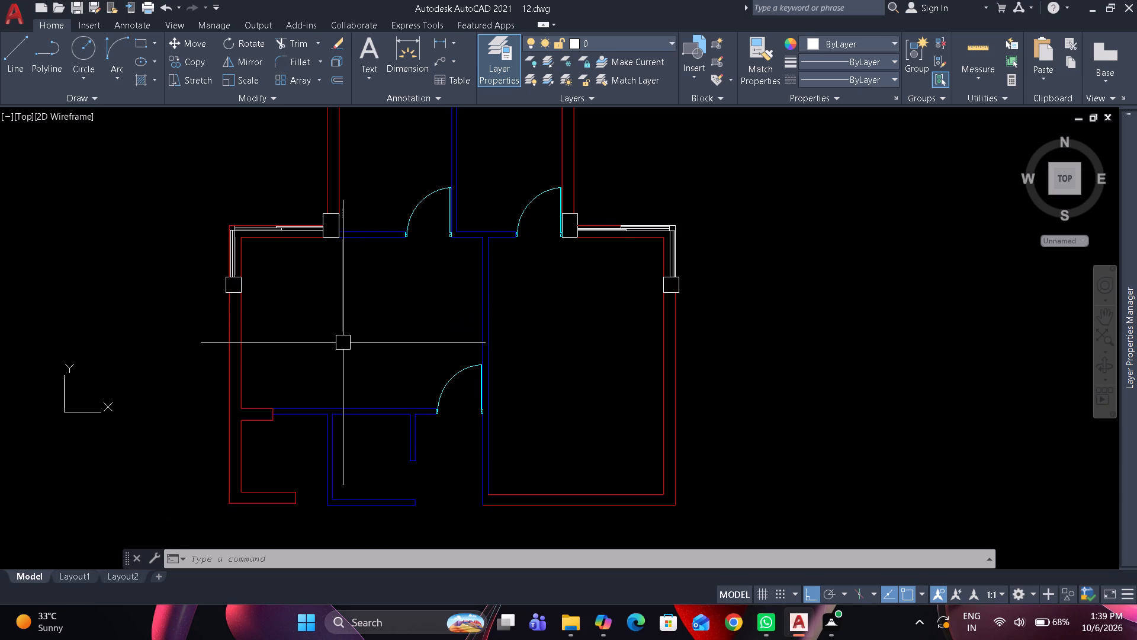
pyautogui.moveTo(343, 343); pyautogui.dragTo(343, 317, button='middle')
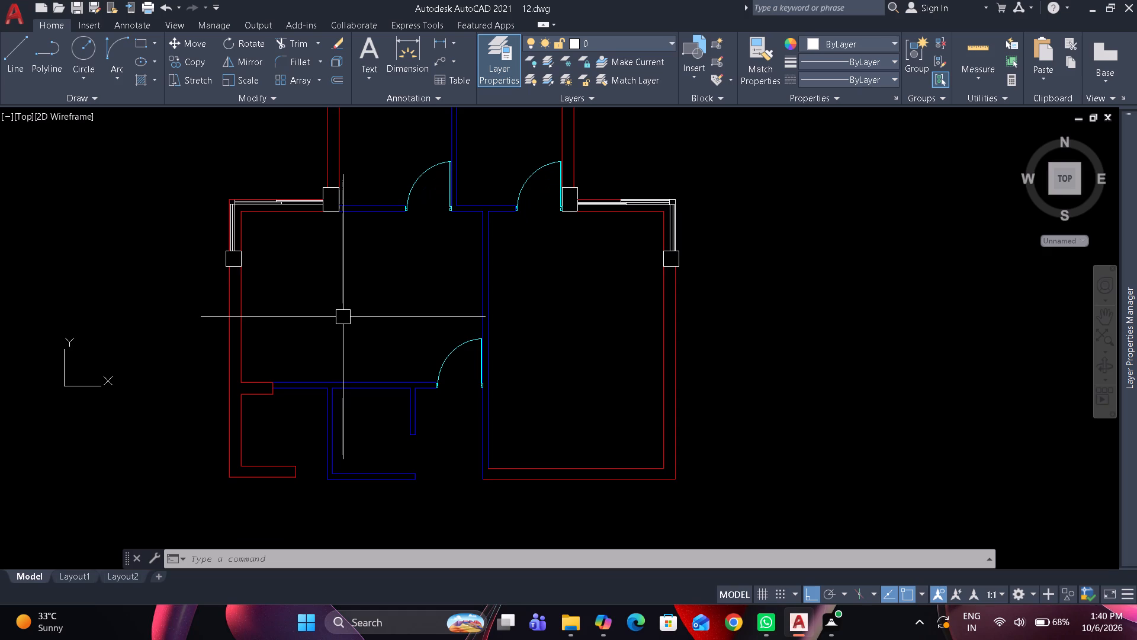
pyautogui.scroll(1, 240, 427)
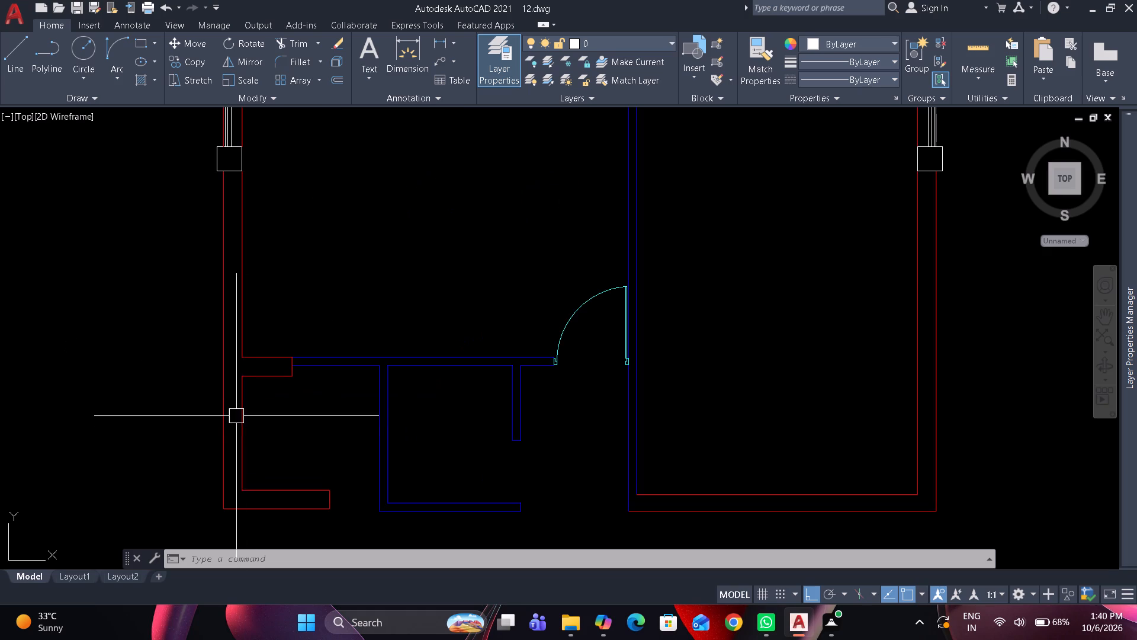
pyautogui.scroll(1, 245, 405)
pyautogui.press('e')
pyautogui.press('x')
pyautogui.press('space')
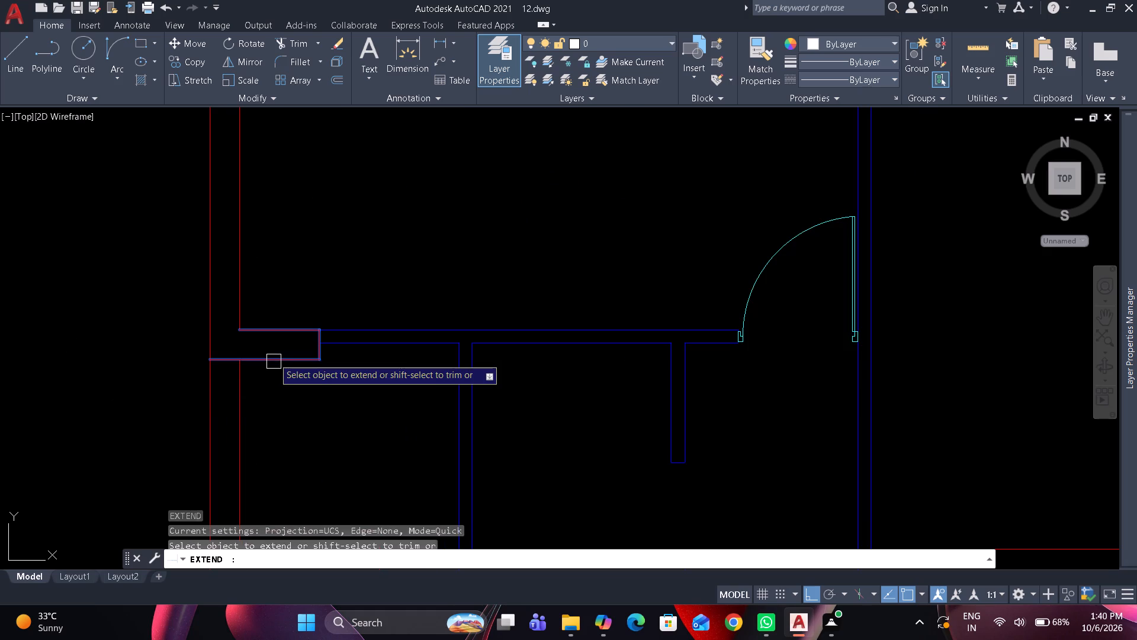
pyautogui.click(272, 357)
pyautogui.press('space')
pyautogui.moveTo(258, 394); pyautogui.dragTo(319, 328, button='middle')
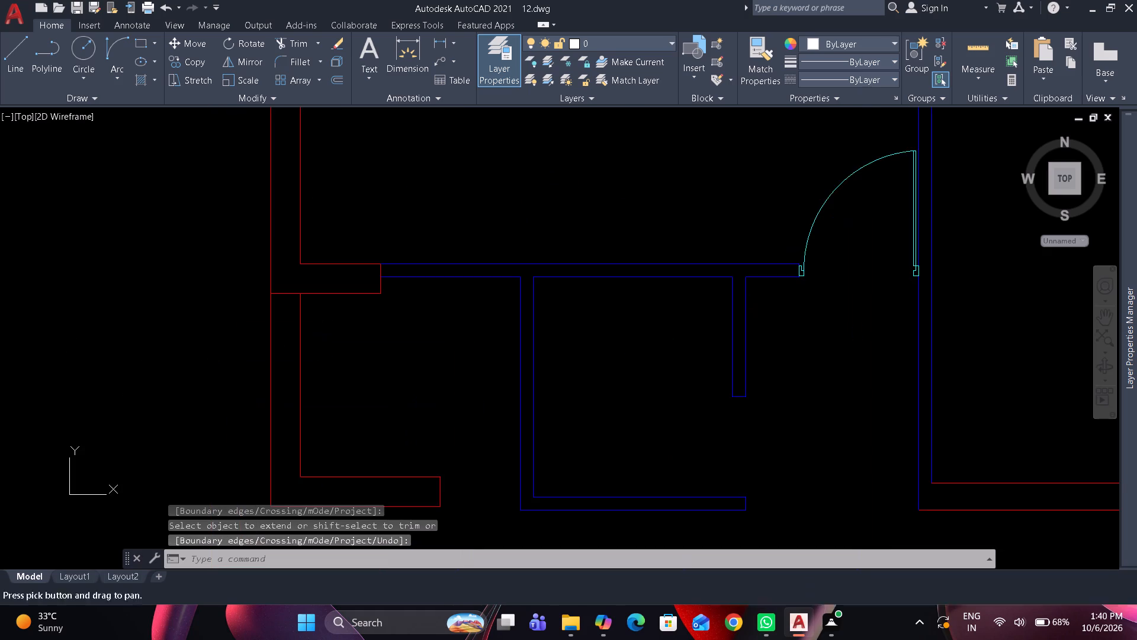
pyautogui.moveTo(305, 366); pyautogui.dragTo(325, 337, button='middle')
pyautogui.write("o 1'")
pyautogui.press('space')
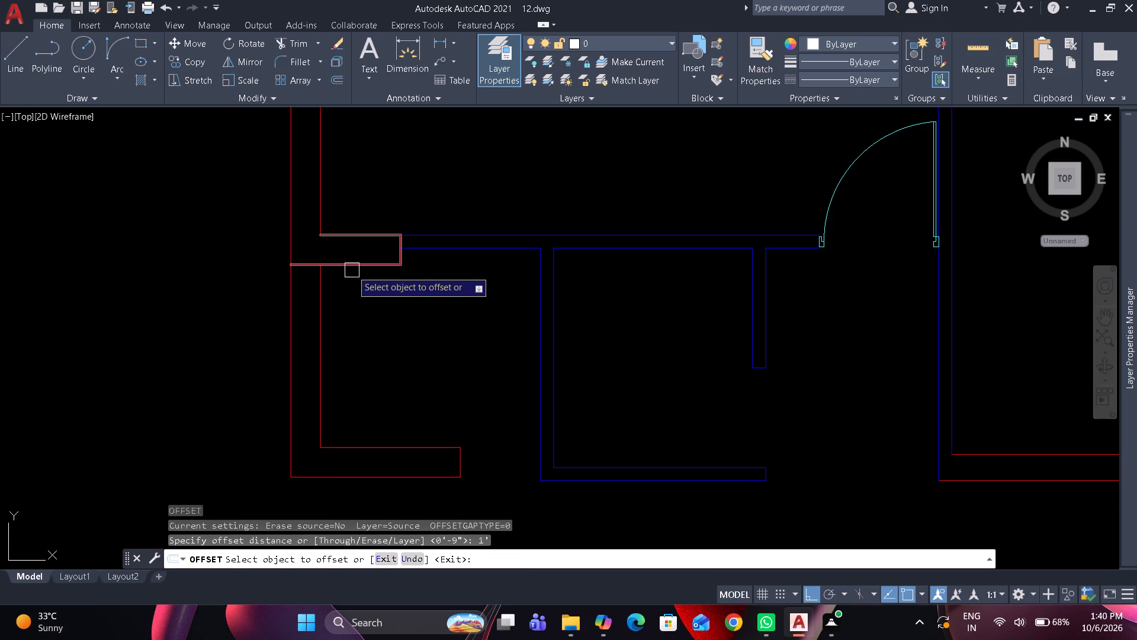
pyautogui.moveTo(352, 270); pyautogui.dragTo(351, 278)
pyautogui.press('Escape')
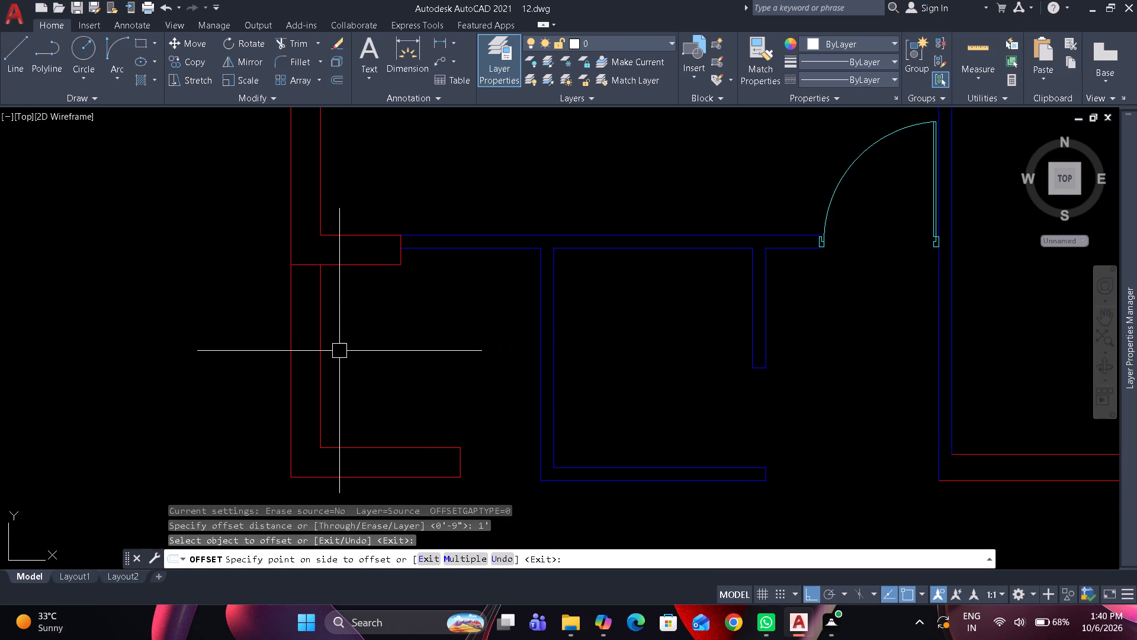
# Explode the polyline of the short outer-wall return in the left exterior wall.
pyautogui.click(365, 264)
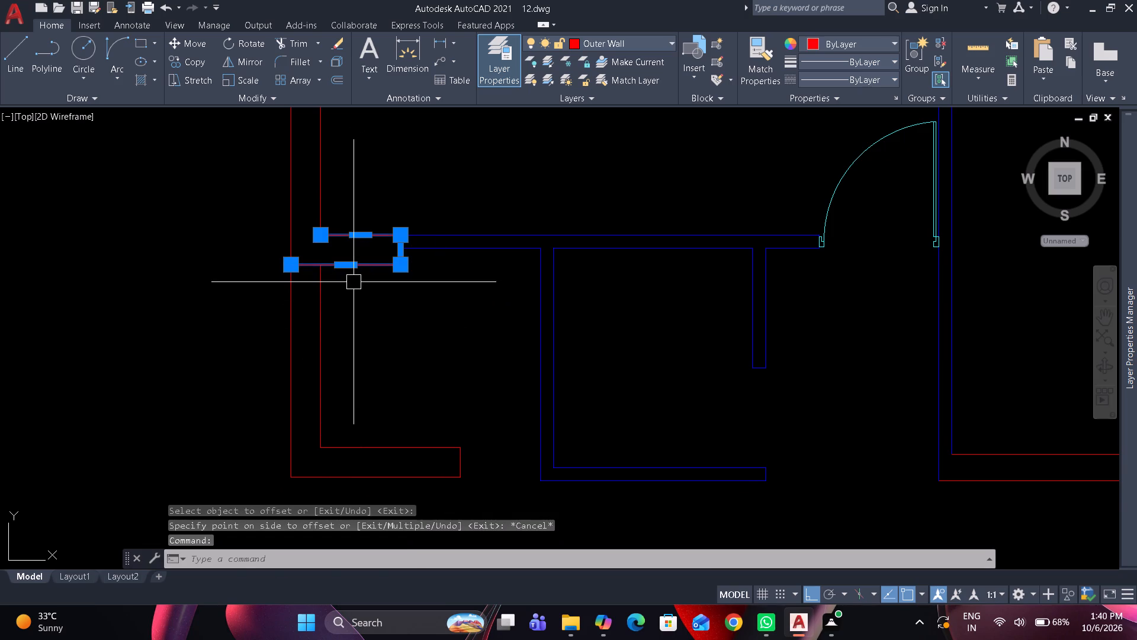
pyautogui.write('x')
pyautogui.press('space')
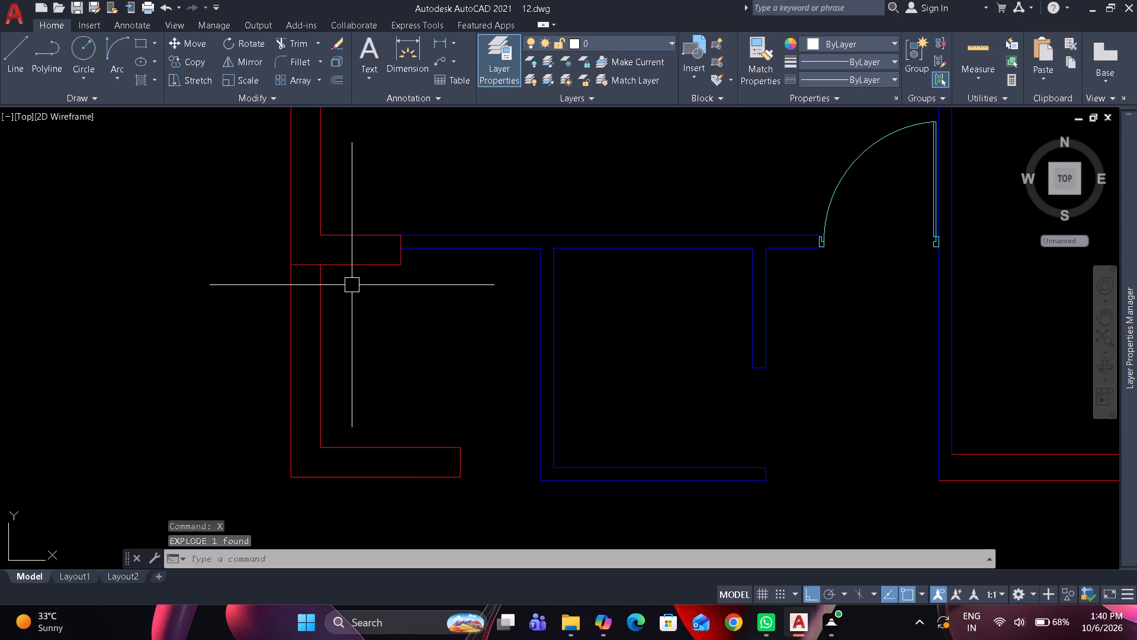
# Offset the lower line of the short wall return 1'6" downward across the left exterior wall.
pyautogui.write('o')
pyautogui.press('space')
pyautogui.write('1\'6"')
pyautogui.press('Return')
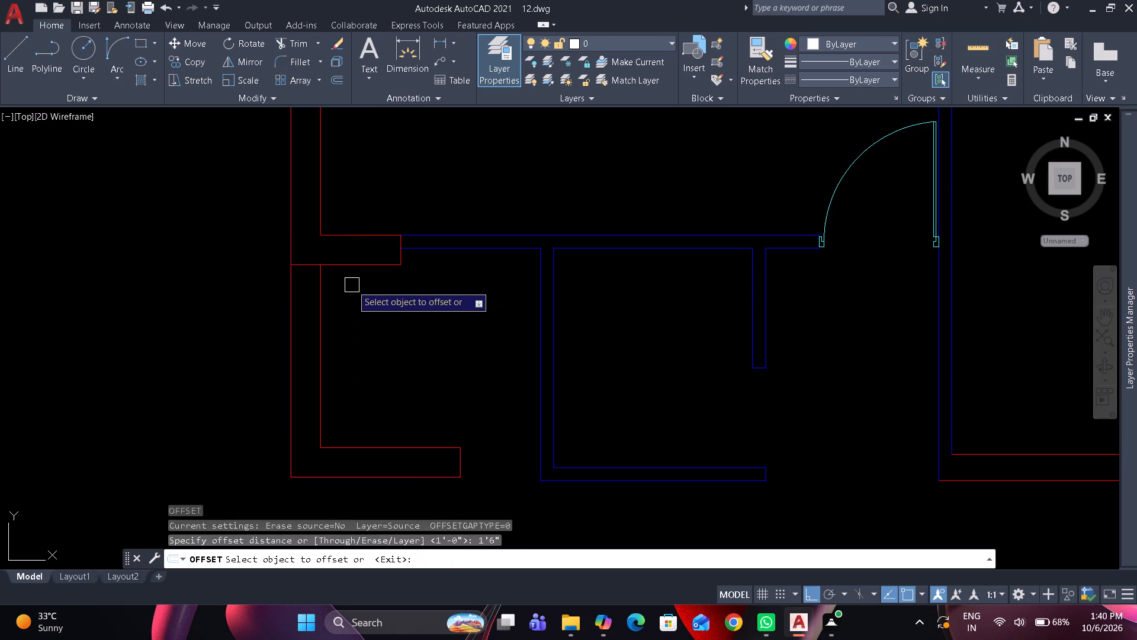
pyautogui.click(357, 269)
pyautogui.click(353, 372)
pyautogui.press('space')
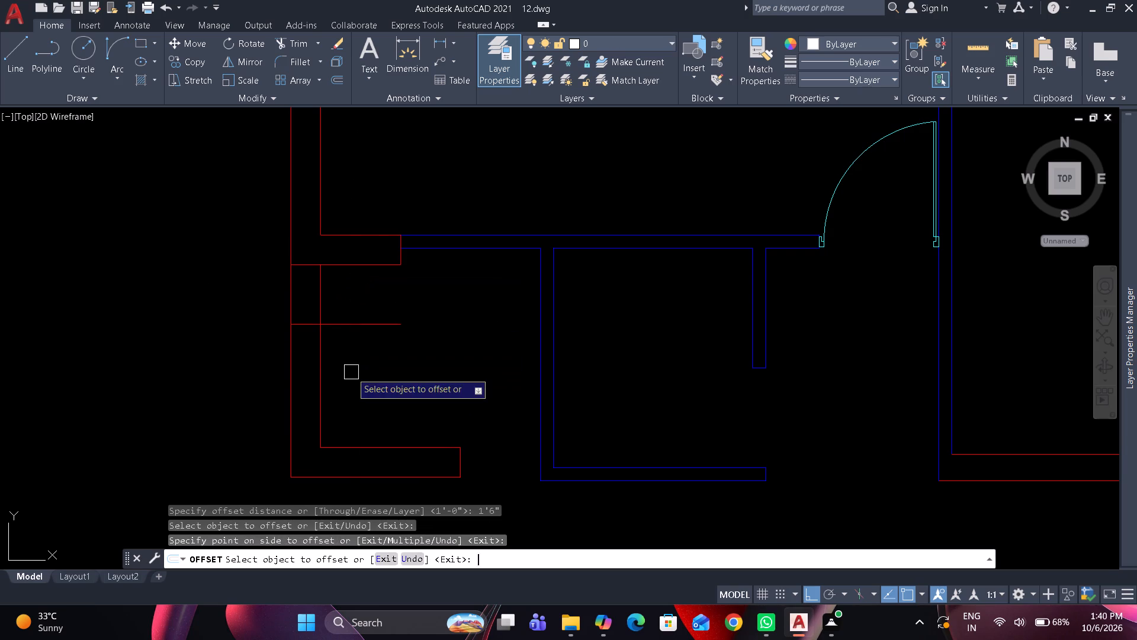
# Trim the exterior wall lines between the return and the offset line, plus the offset line's overhang, to form the opening.
pyautogui.write('tr')
pyautogui.press('space')
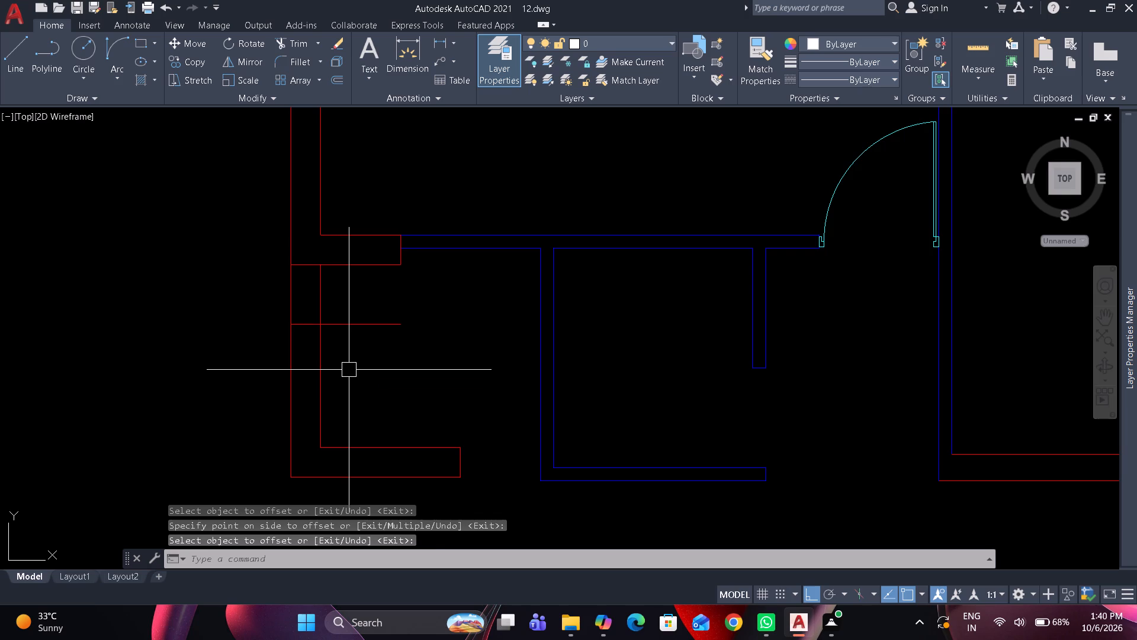
pyautogui.scroll(1, 307, 314)
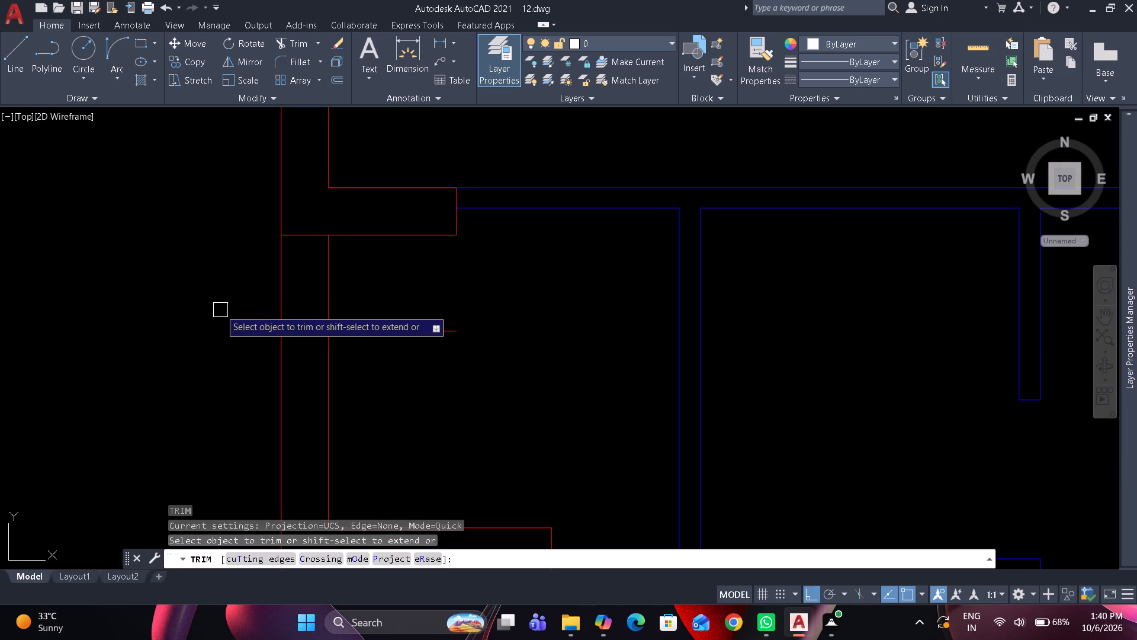
pyautogui.moveTo(264, 286); pyautogui.dragTo(420, 359)
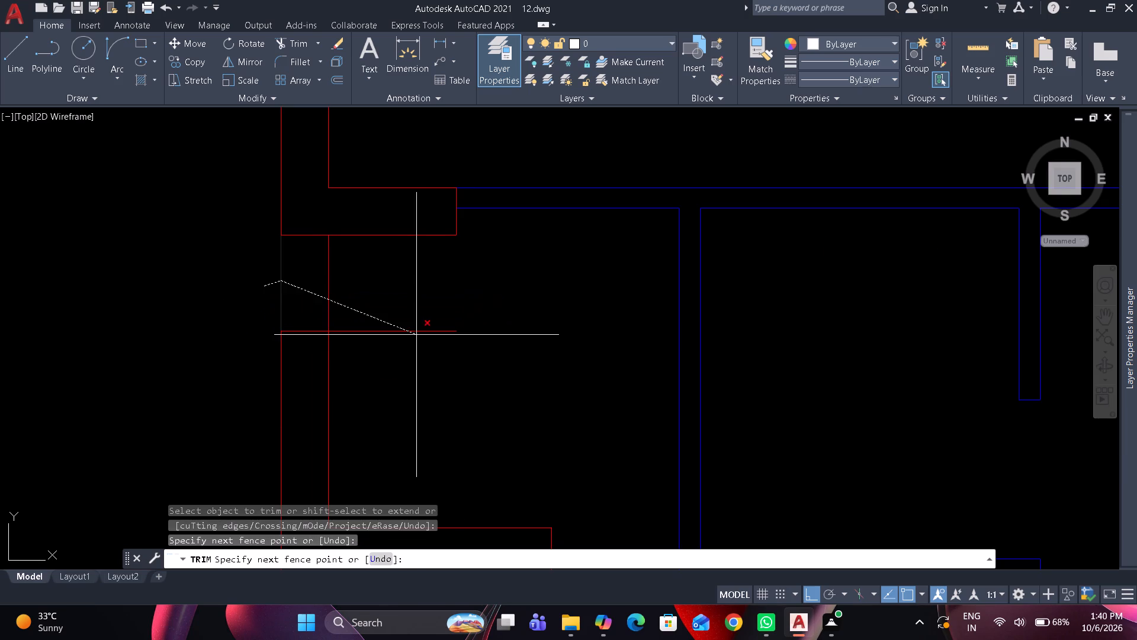
pyautogui.moveTo(420, 359); pyautogui.dragTo(421, 360)
pyautogui.press('space')
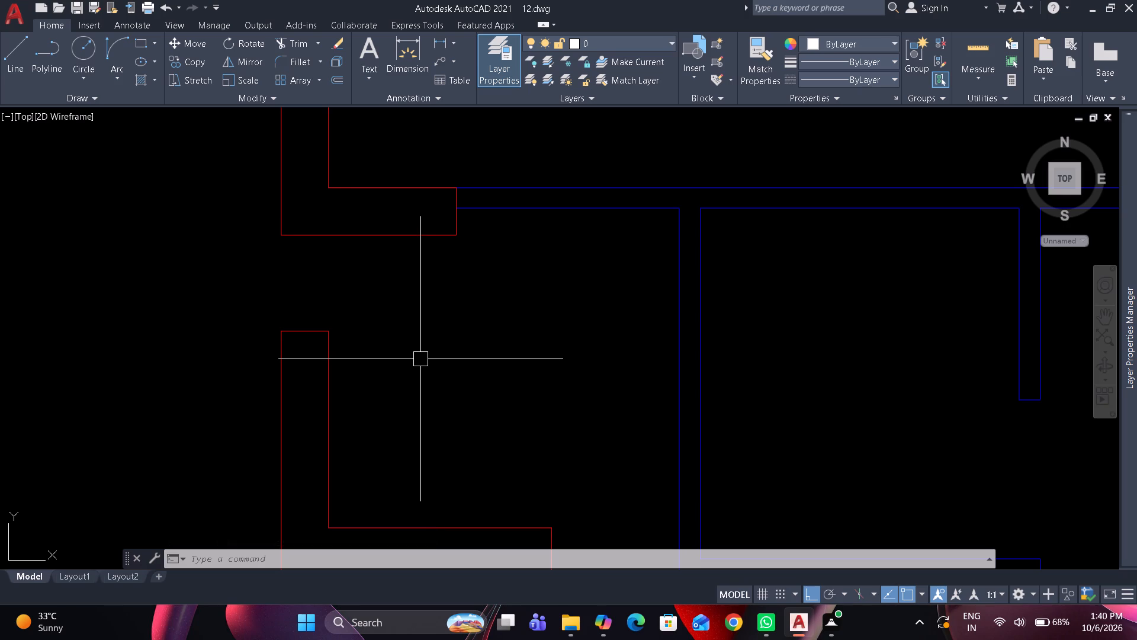
# Examine the overall floor plan, including the upper rooms, columns, doors and both corner windows.
pyautogui.click(420, 359)
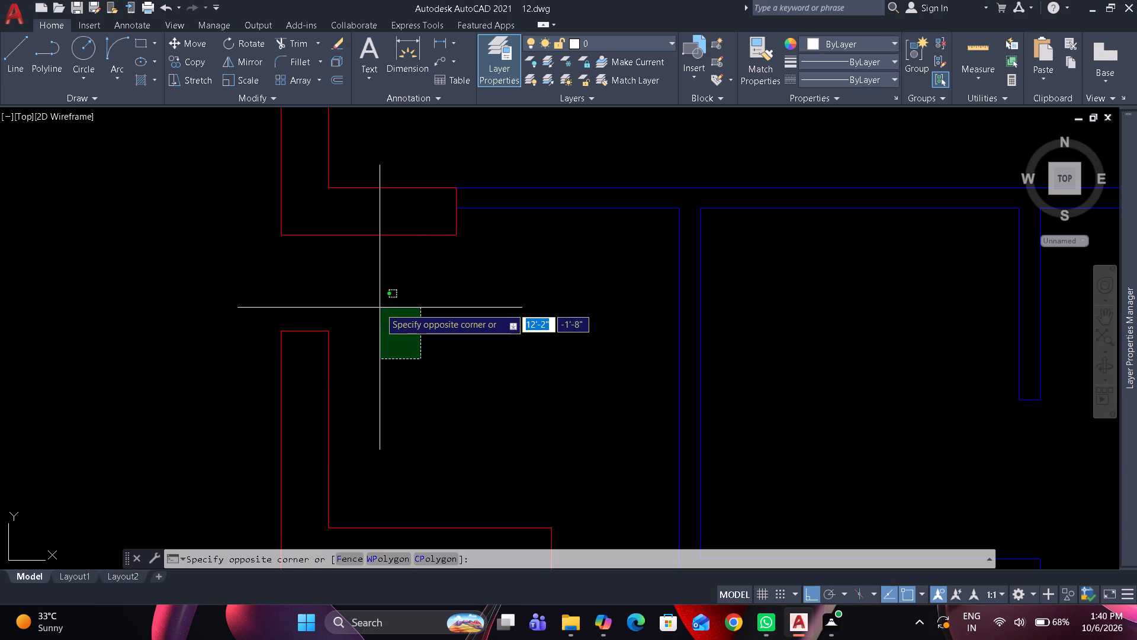
pyautogui.click(380, 308)
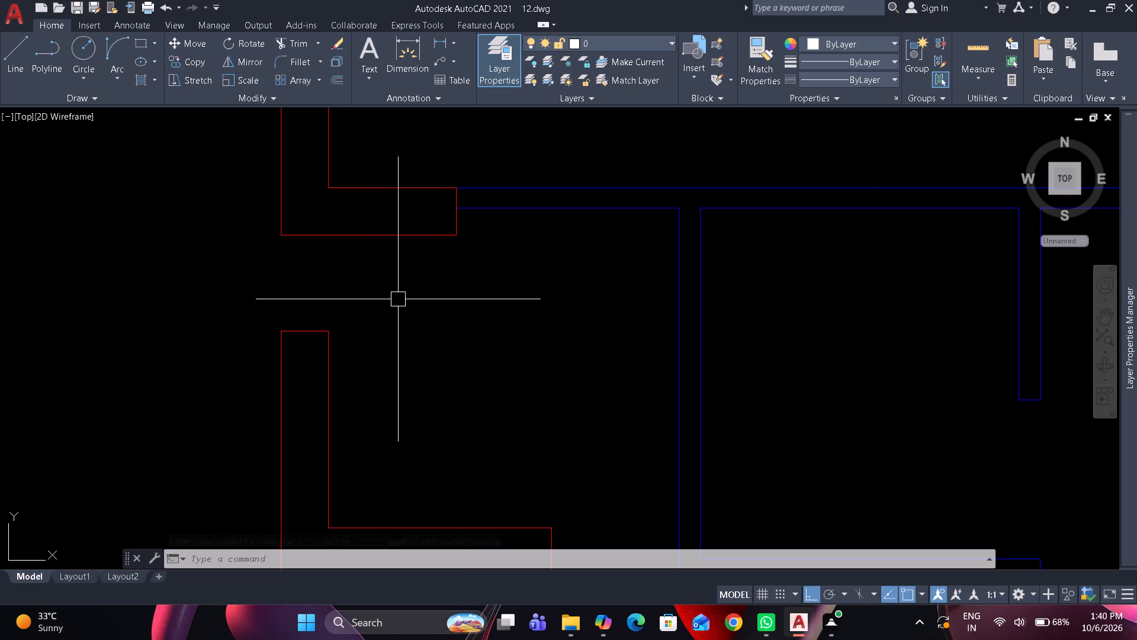
pyautogui.scroll(-2, 398, 299)
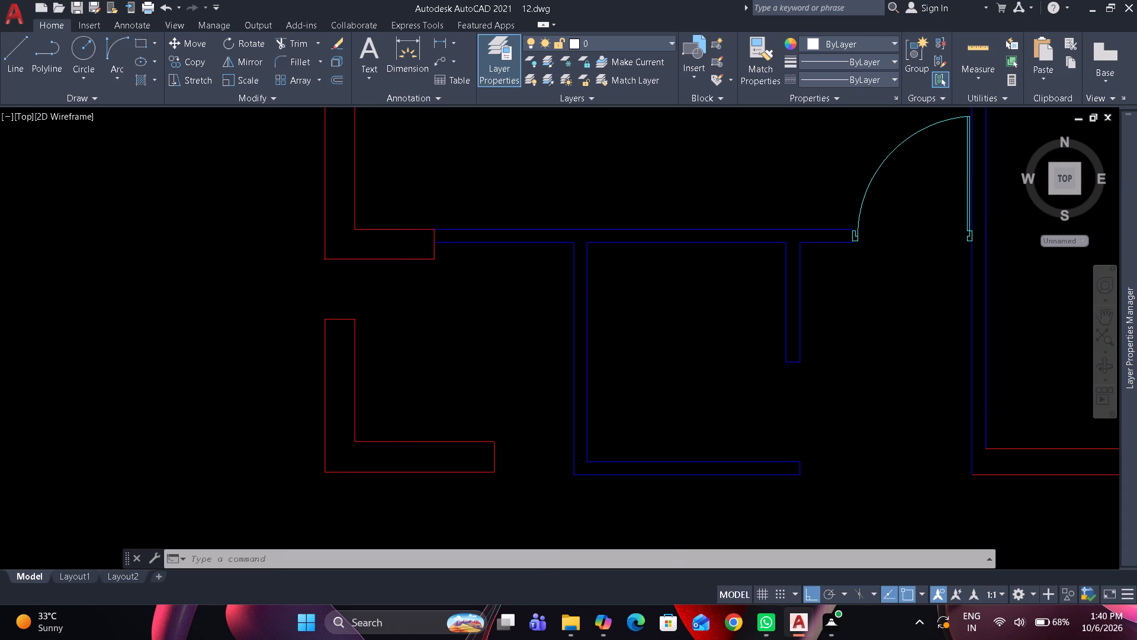
pyautogui.scroll(-2, 399, 299)
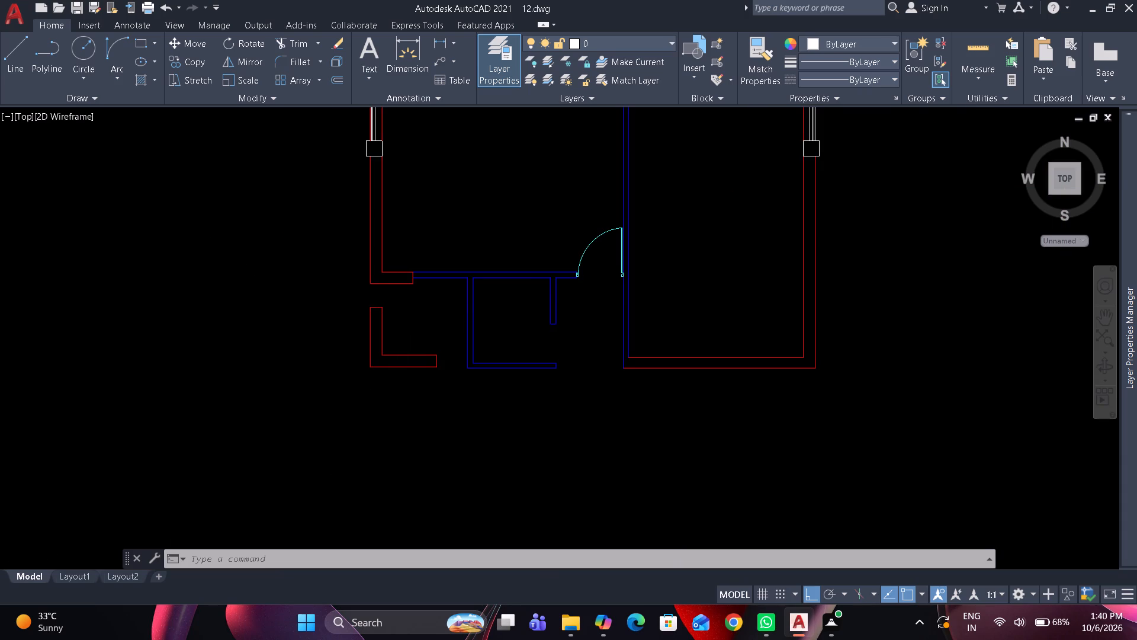
pyautogui.moveTo(391, 319); pyautogui.dragTo(278, 353, button='middle')
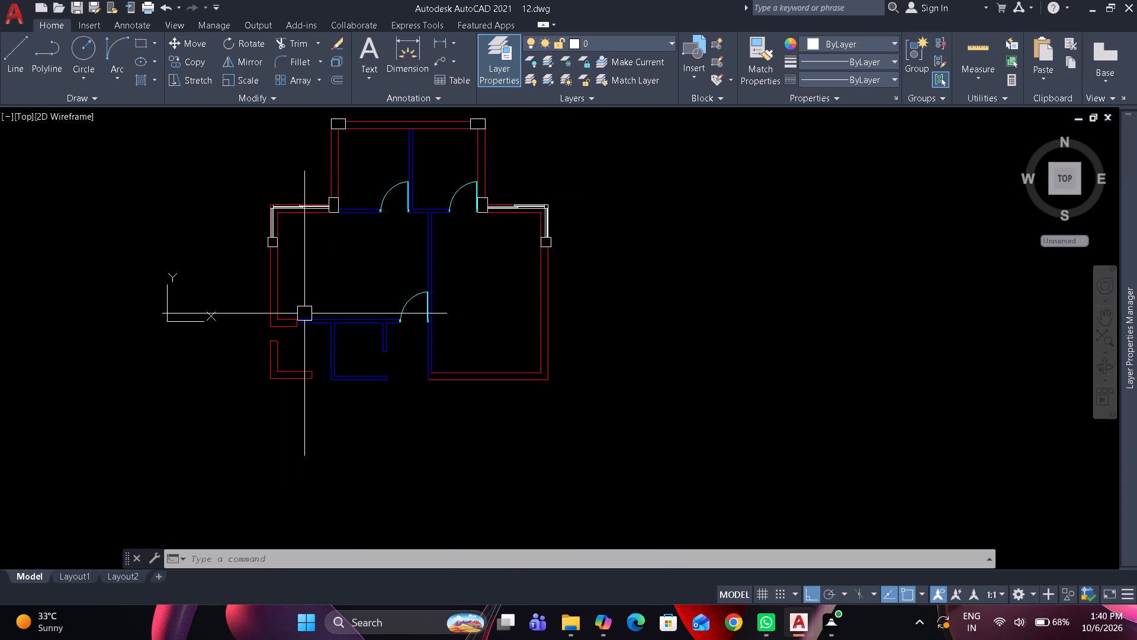
pyautogui.moveTo(305, 312); pyautogui.dragTo(292, 345, button='middle')
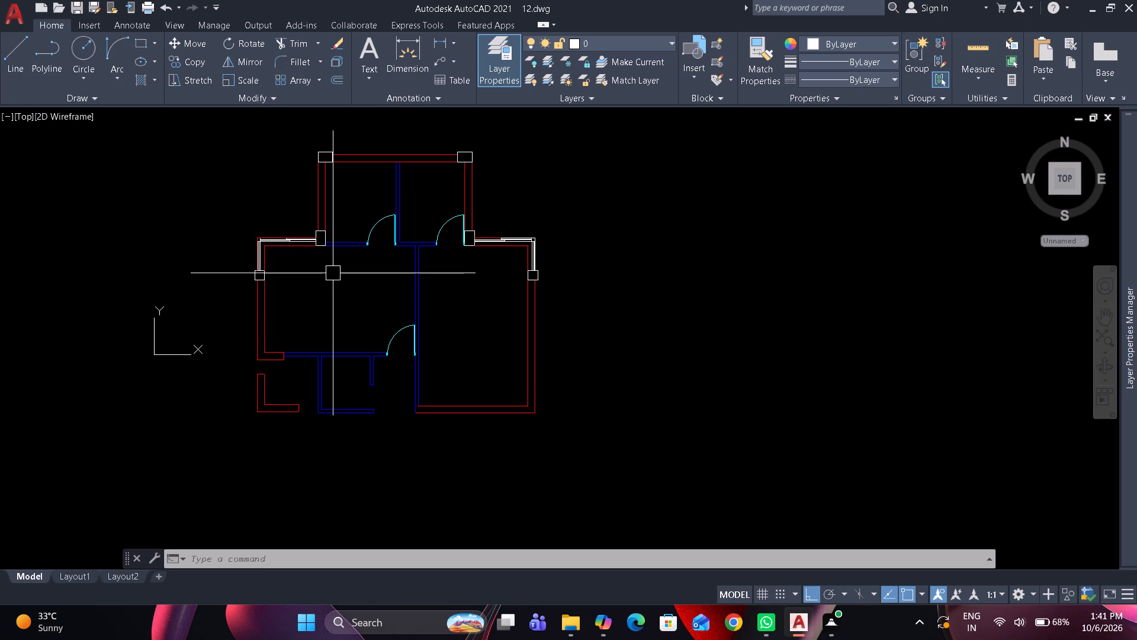
pyautogui.scroll(2, 339, 205)
pyautogui.moveTo(342, 214); pyautogui.dragTo(342, 226, button='middle')
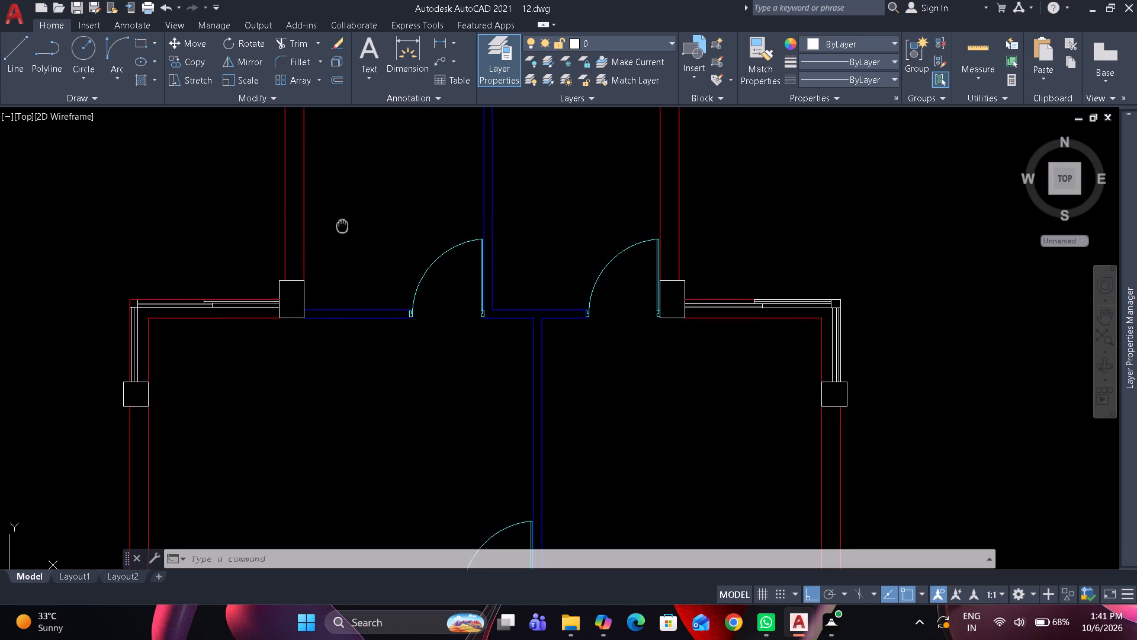
pyautogui.moveTo(342, 226); pyautogui.dragTo(344, 243, button='middle')
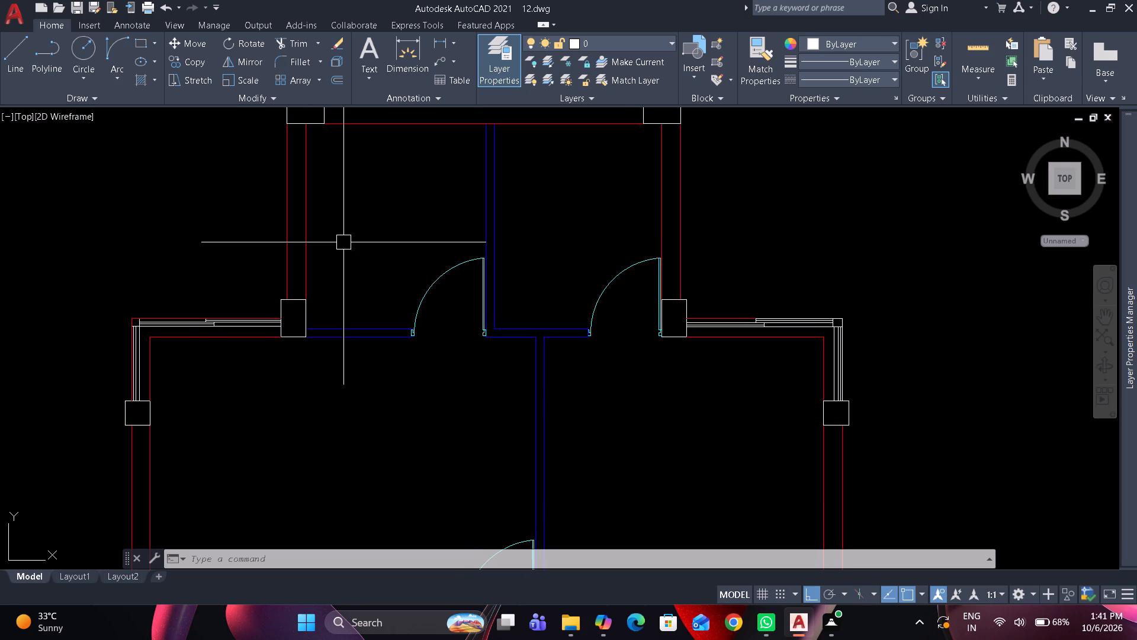
pyautogui.moveTo(343, 242); pyautogui.dragTo(343, 270, button='middle')
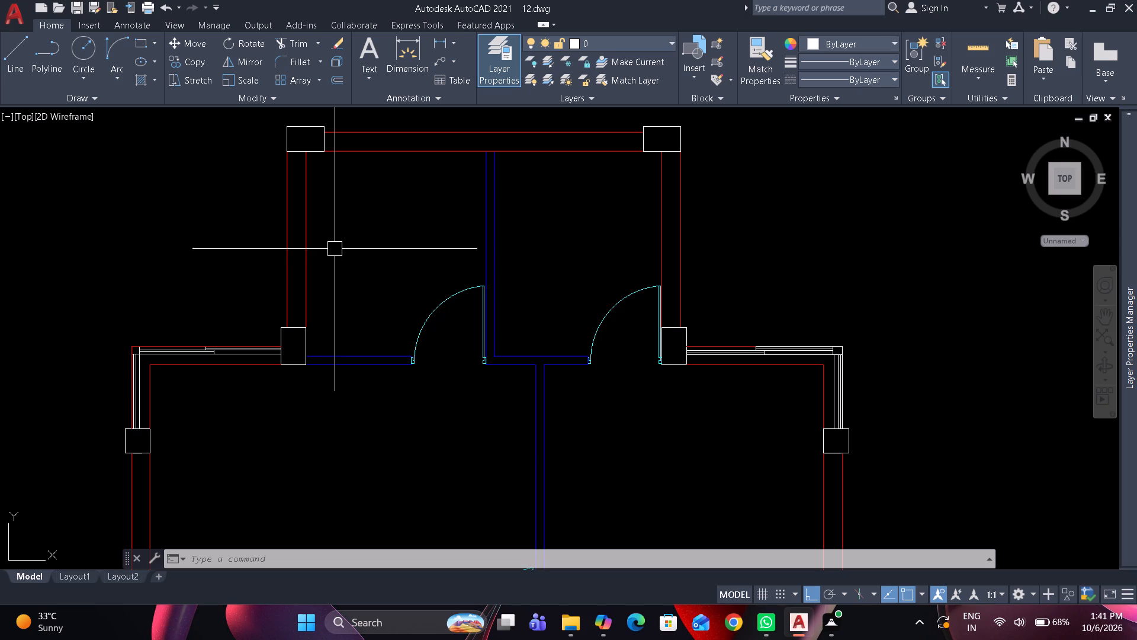
pyautogui.moveTo(335, 254); pyautogui.dragTo(335, 283, button='middle')
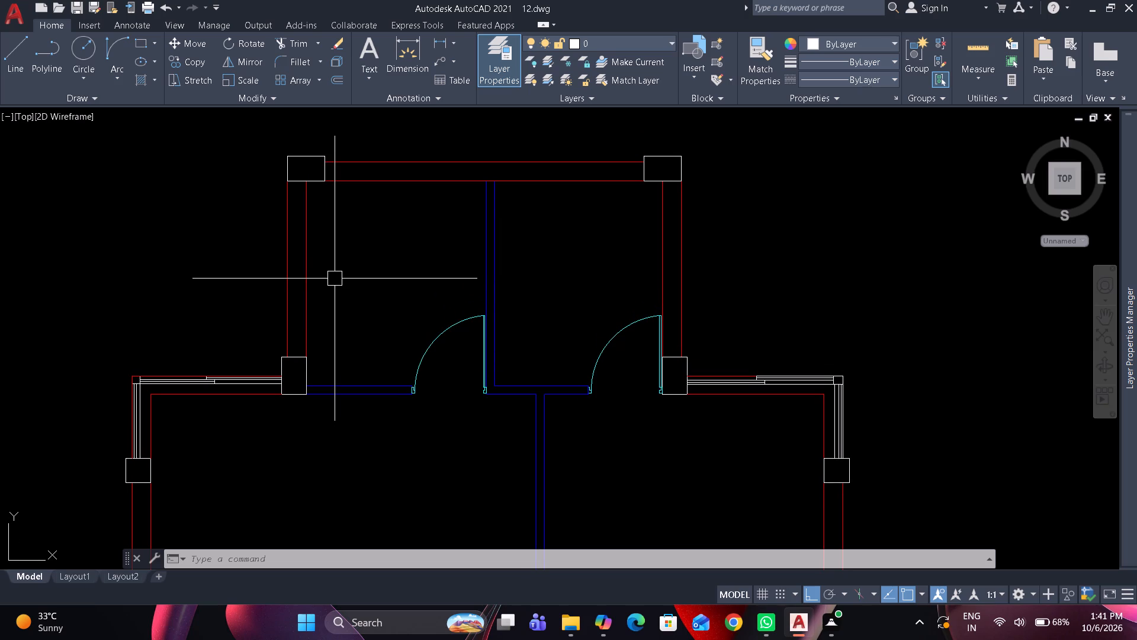
pyautogui.scroll(-2, 348, 267)
pyautogui.moveTo(364, 247); pyautogui.dragTo(387, 219, button='middle')
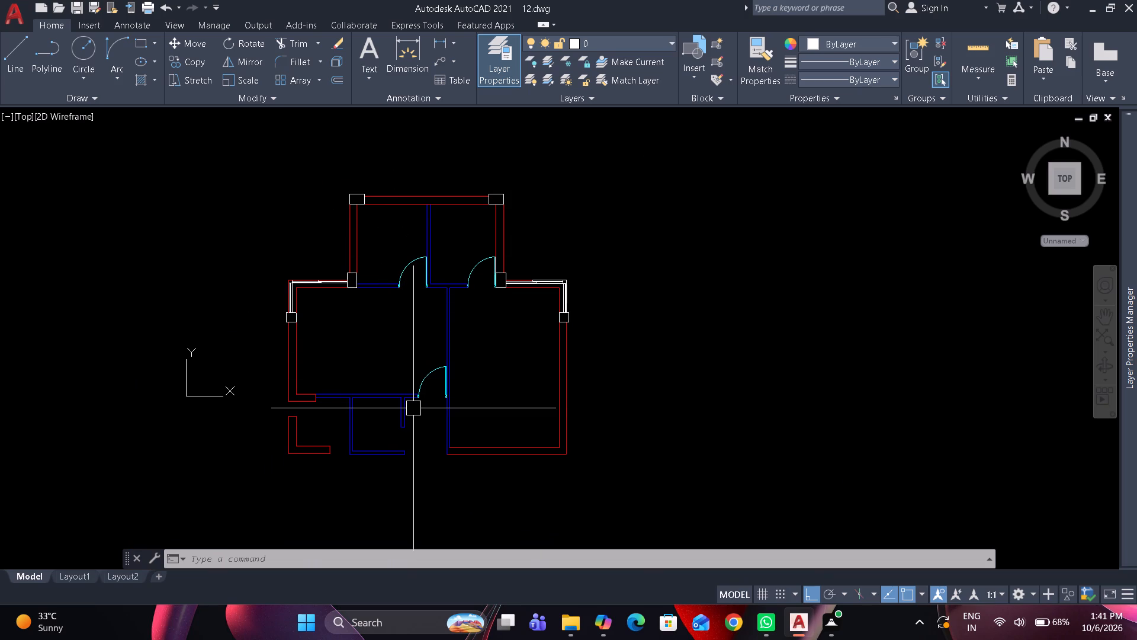
# Draw a line from the lower corner of the horizontal inner wall's end, below the door, across to the vertical inner wall's far face.
pyautogui.scroll(1, 421, 413)
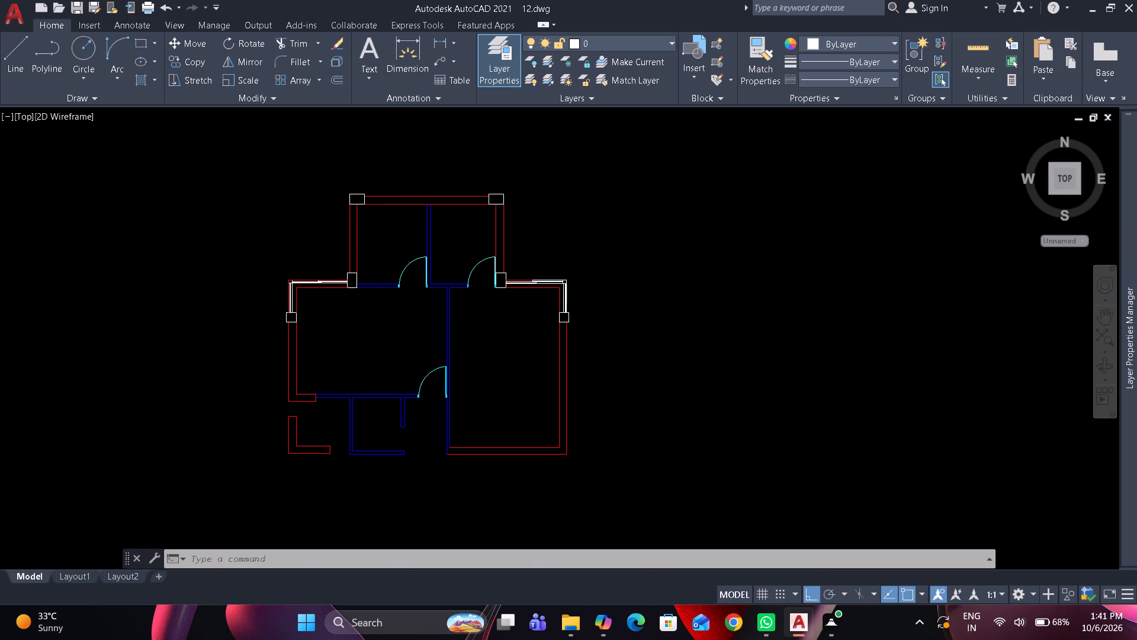
pyautogui.scroll(5, 421, 413)
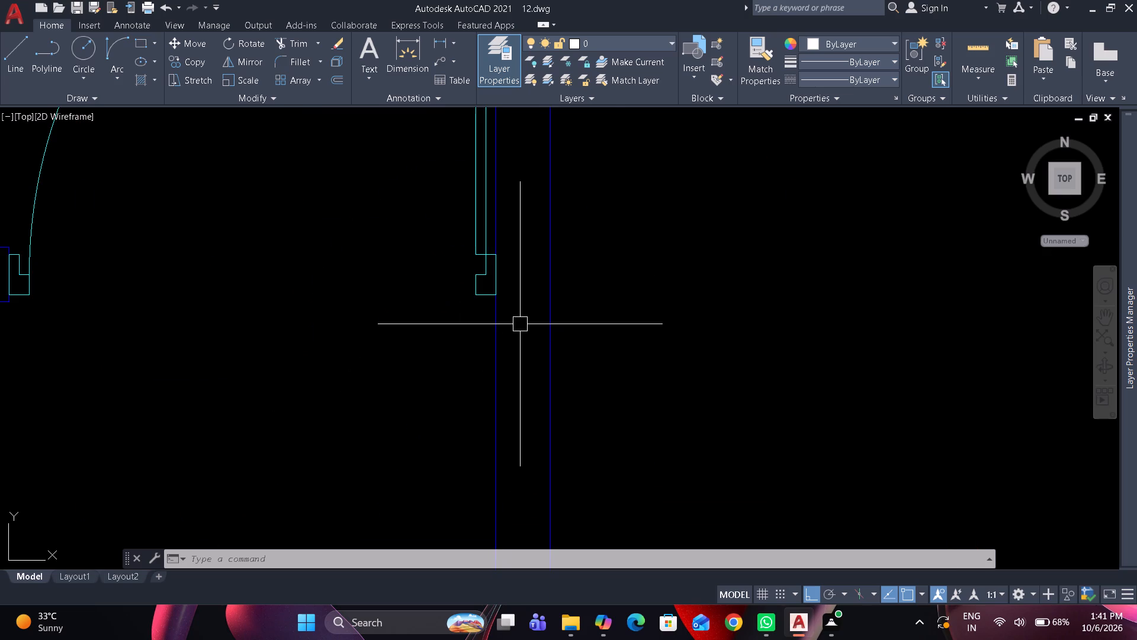
pyautogui.scroll(-1, 520, 321)
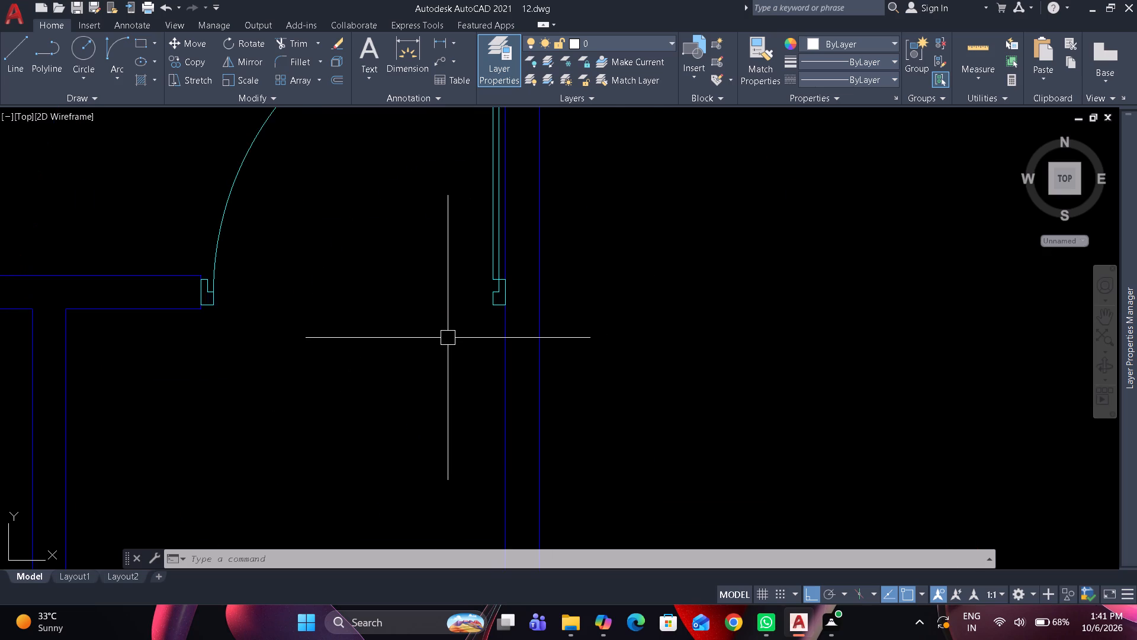
pyautogui.press('l')
pyautogui.press('space')
pyautogui.scroll(1, 210, 331)
pyautogui.moveTo(197, 305); pyautogui.dragTo(210, 301)
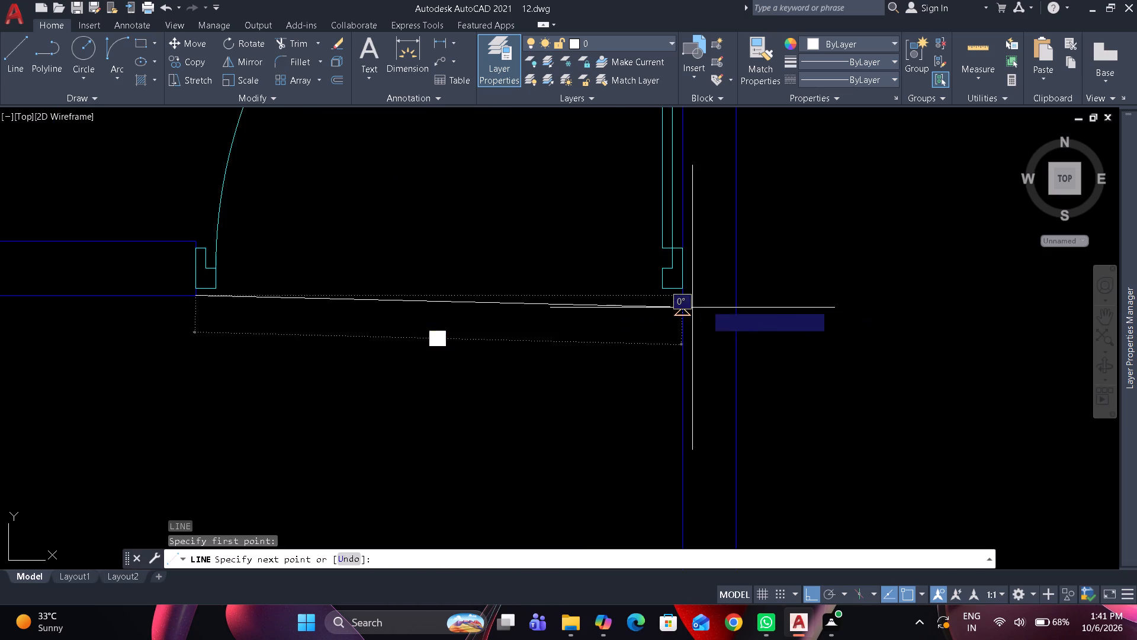
pyautogui.click(738, 296)
pyautogui.press('space')
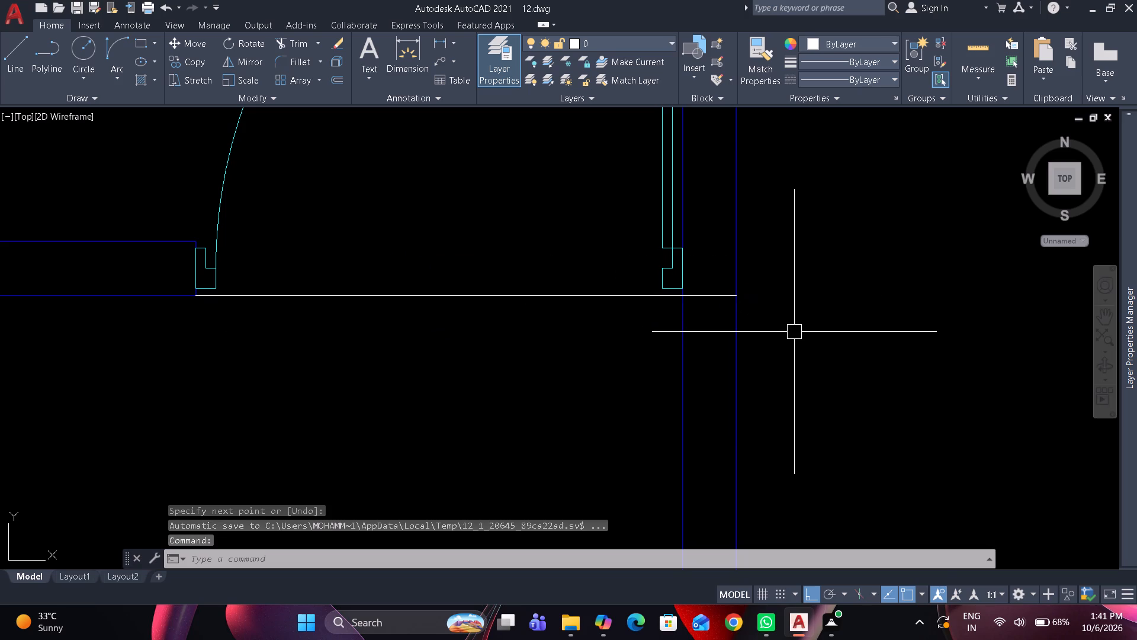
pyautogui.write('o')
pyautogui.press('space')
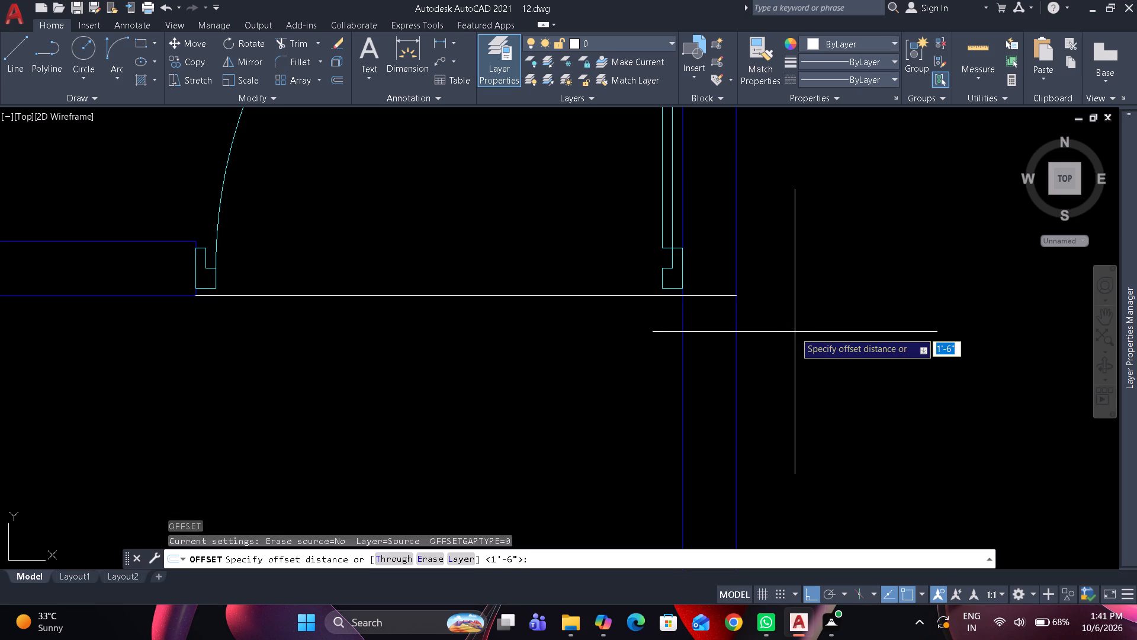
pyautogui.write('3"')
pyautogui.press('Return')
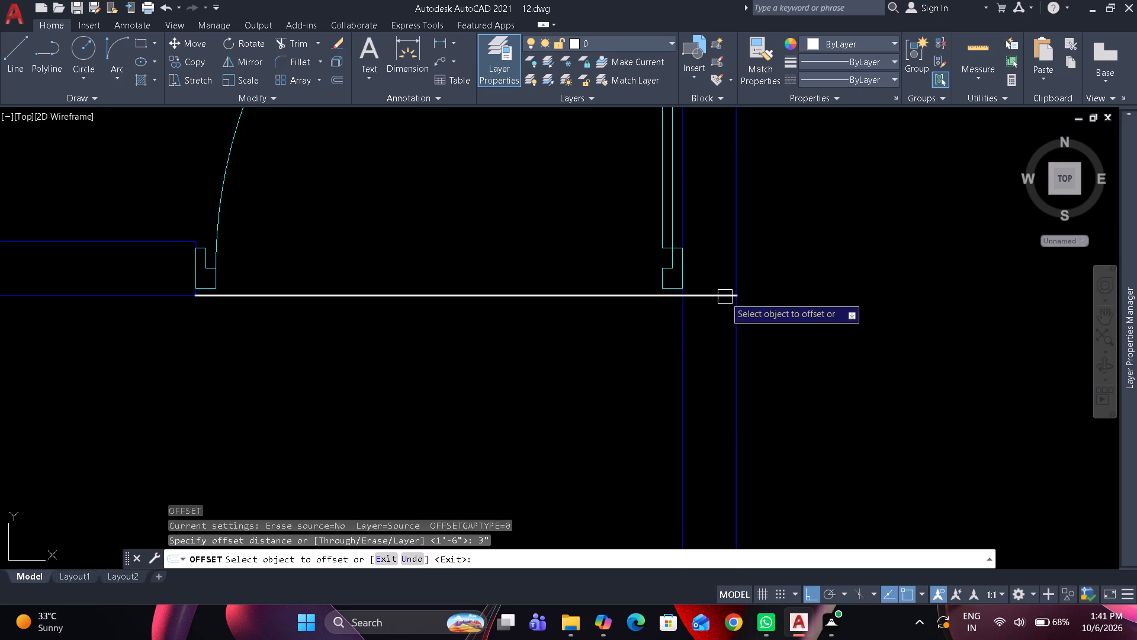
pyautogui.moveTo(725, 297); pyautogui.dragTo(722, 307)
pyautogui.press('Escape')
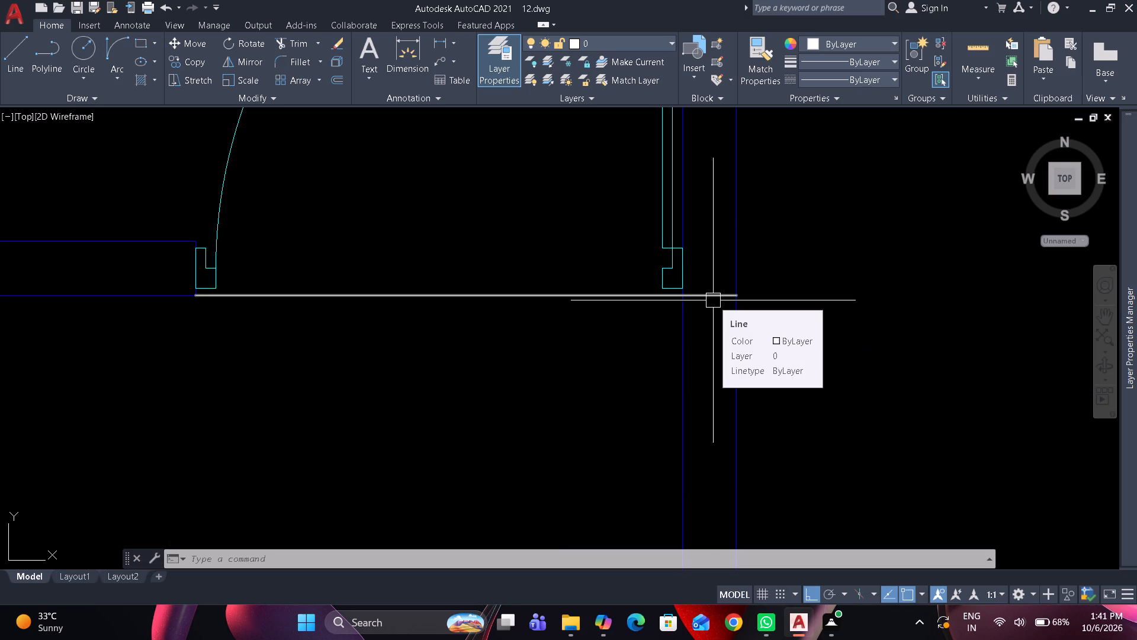
# Move the new horizontal line 1" downward.
pyautogui.click(717, 295)
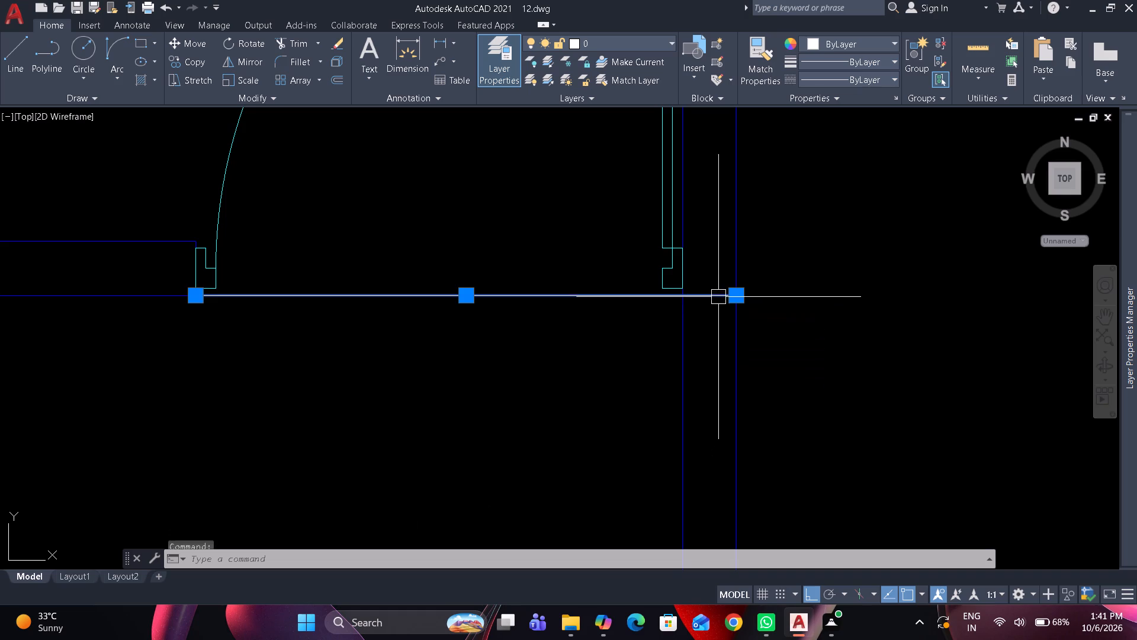
pyautogui.press('m')
pyautogui.press('space')
pyautogui.click(844, 271)
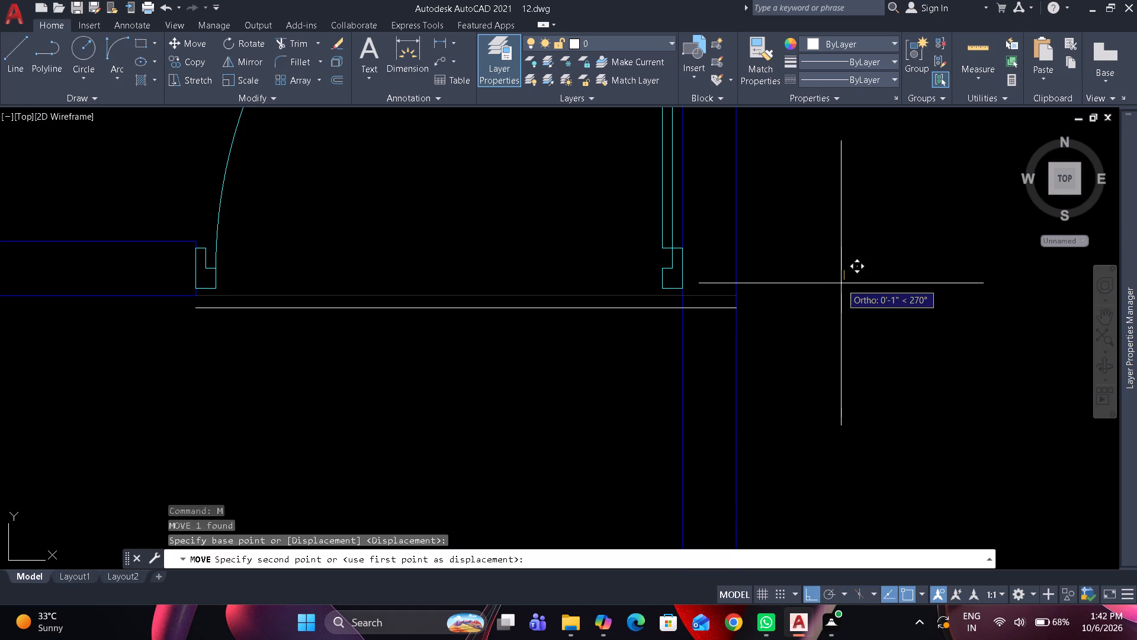
pyautogui.write('1"')
pyautogui.press('Return')
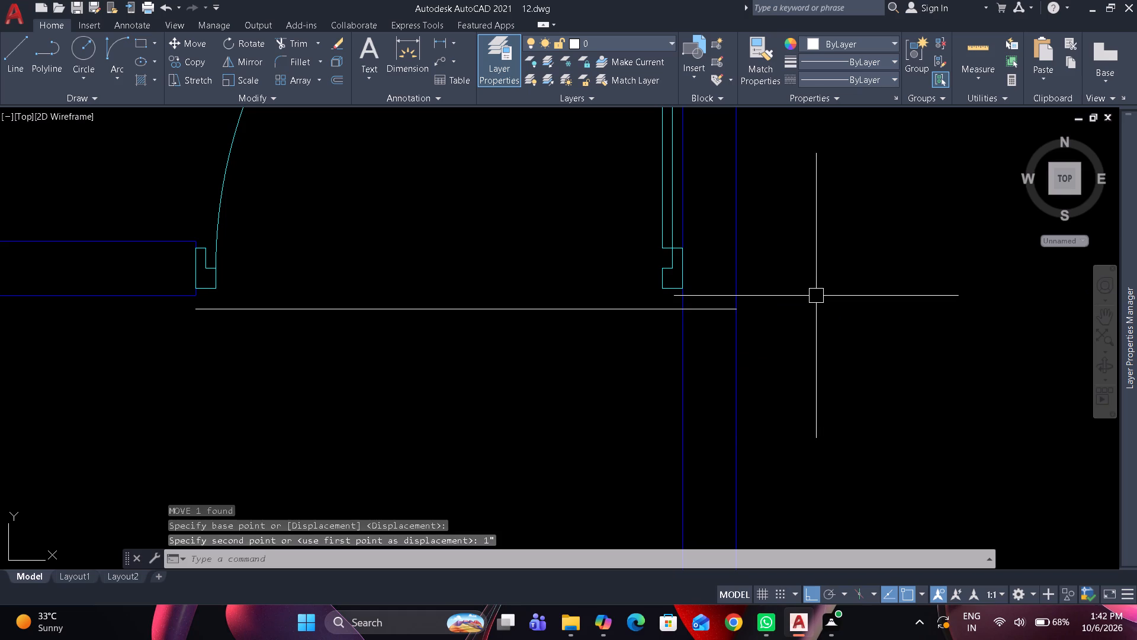
# Trim the part of the line across the doorway, leaving only the piece between the vertical inner wall's faces.
pyautogui.write('tr')
pyautogui.press('space')
pyautogui.click(618, 312)
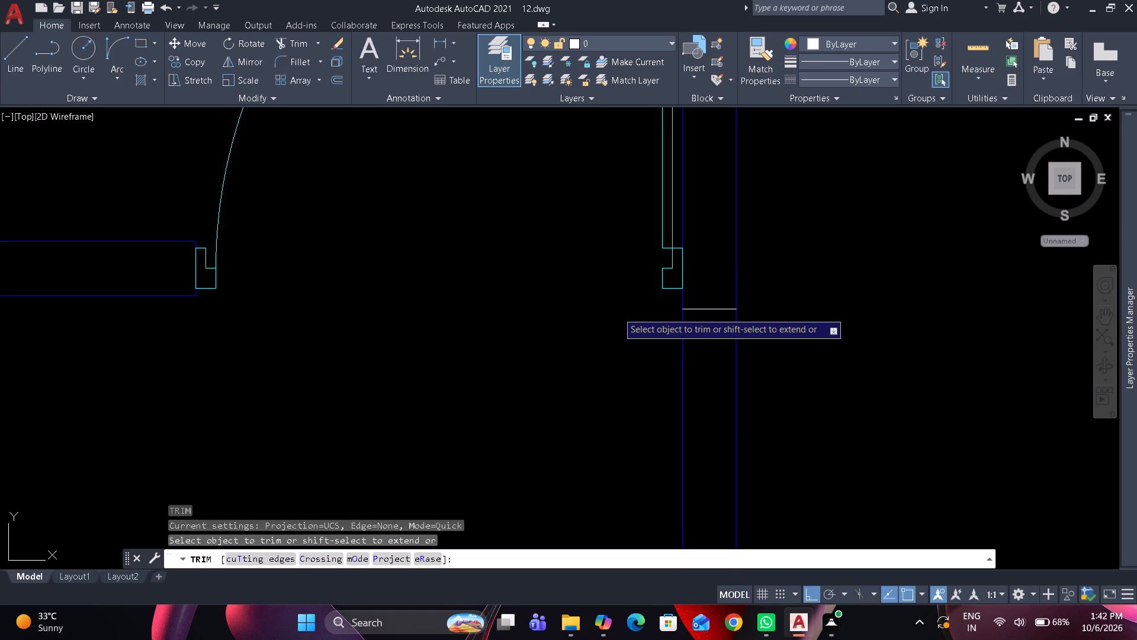
pyautogui.press('space')
# Assign the short line across the vertical inner wall to the Inner Wall layer.
pyautogui.click(704, 311)
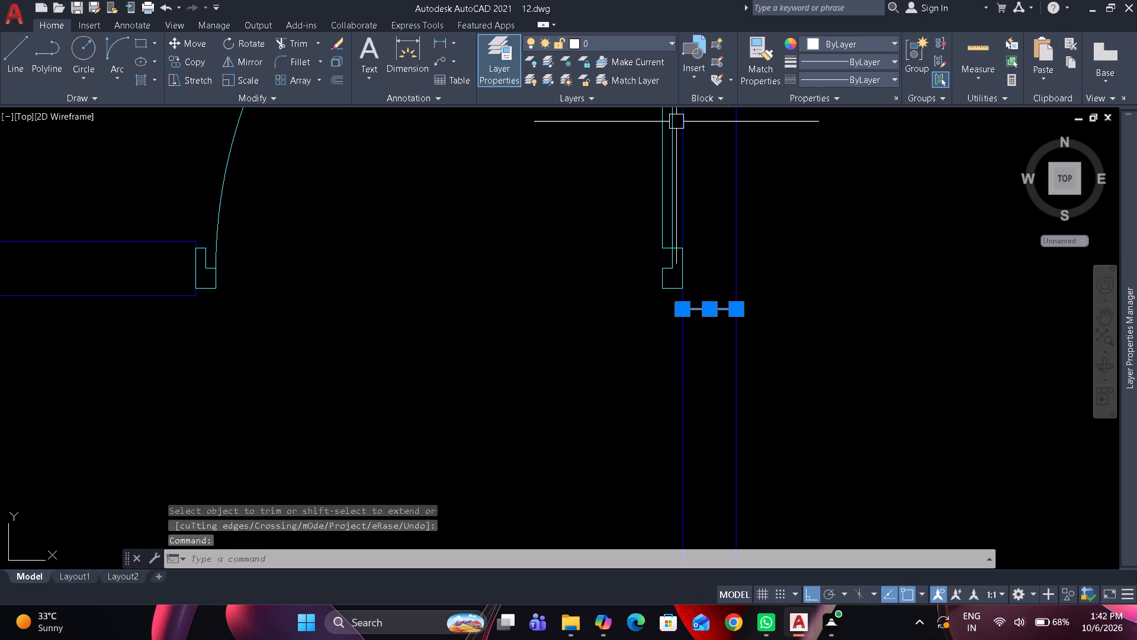
pyautogui.click(641, 43)
pyautogui.click(595, 115)
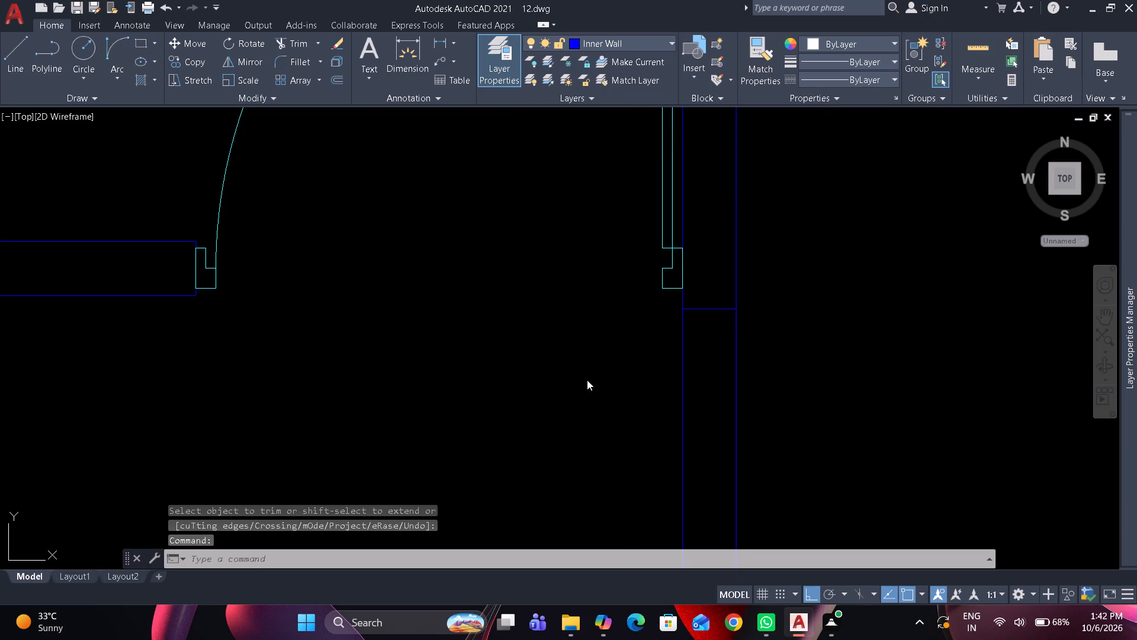
pyautogui.scroll(-2, 587, 380)
pyautogui.press('Escape')
# Offset the short line across the vertical inner wall 3' downward.
pyautogui.moveTo(584, 394); pyautogui.dragTo(573, 345, button='middle')
pyautogui.write('o 3')
pyautogui.press("'")
pyautogui.press('Return')
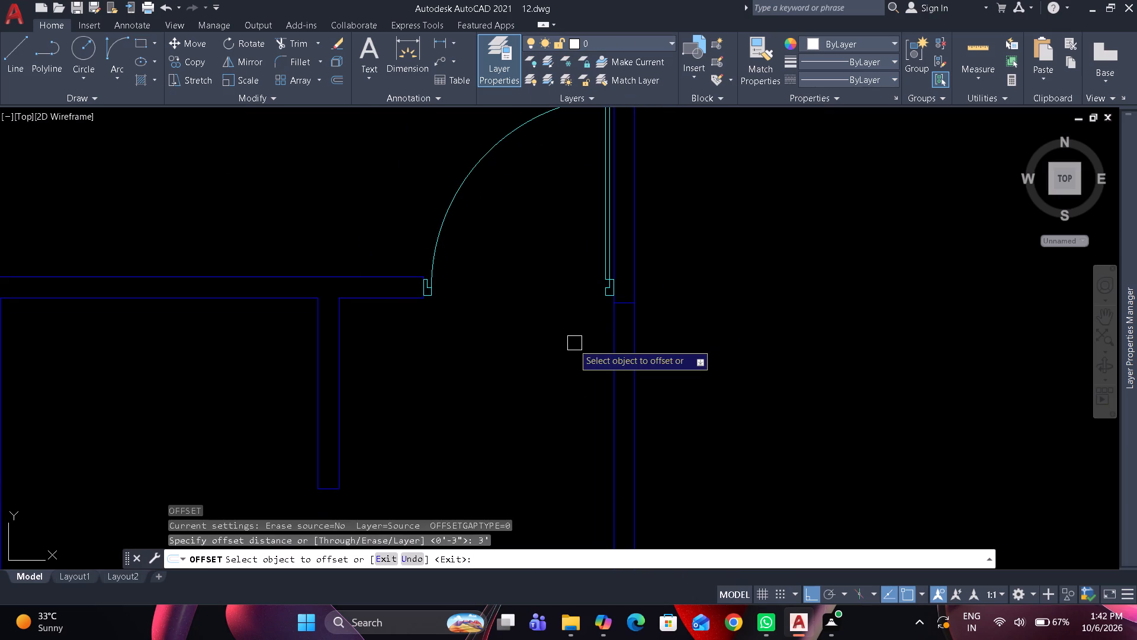
pyautogui.scroll(2, 635, 309)
pyautogui.click(624, 298)
pyautogui.scroll(-3, 618, 356)
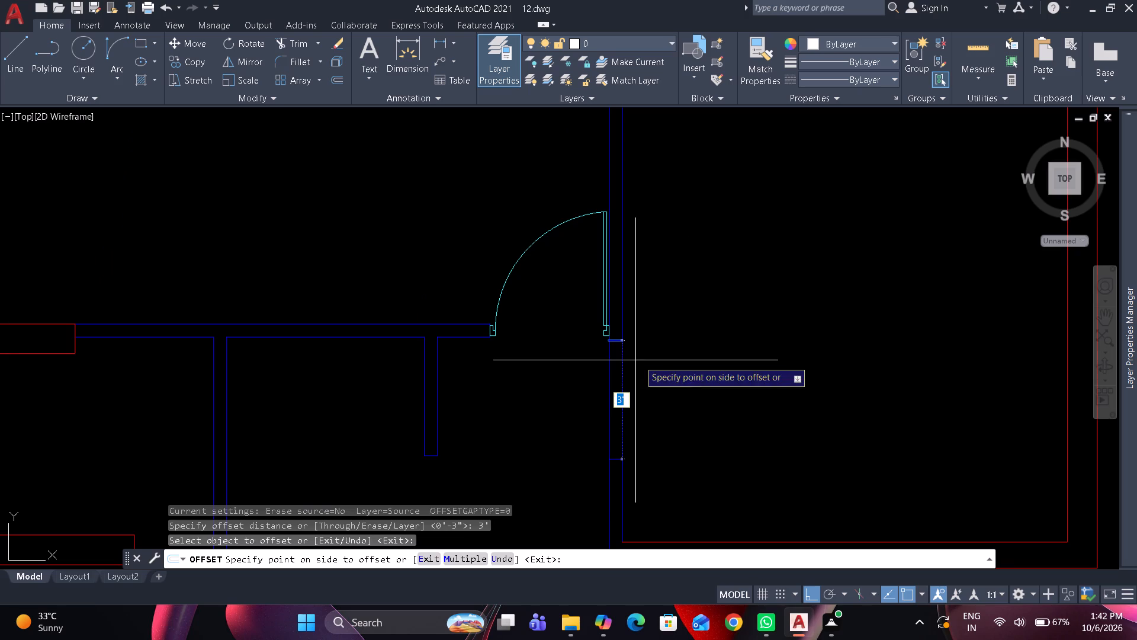
pyautogui.click(688, 381)
pyautogui.press('space')
# Trim both vertical inner wall lines between the two short cross lines to form the door opening.
pyautogui.moveTo(677, 396); pyautogui.dragTo(670, 337, button='middle')
pyautogui.write('tr')
pyautogui.press('space')
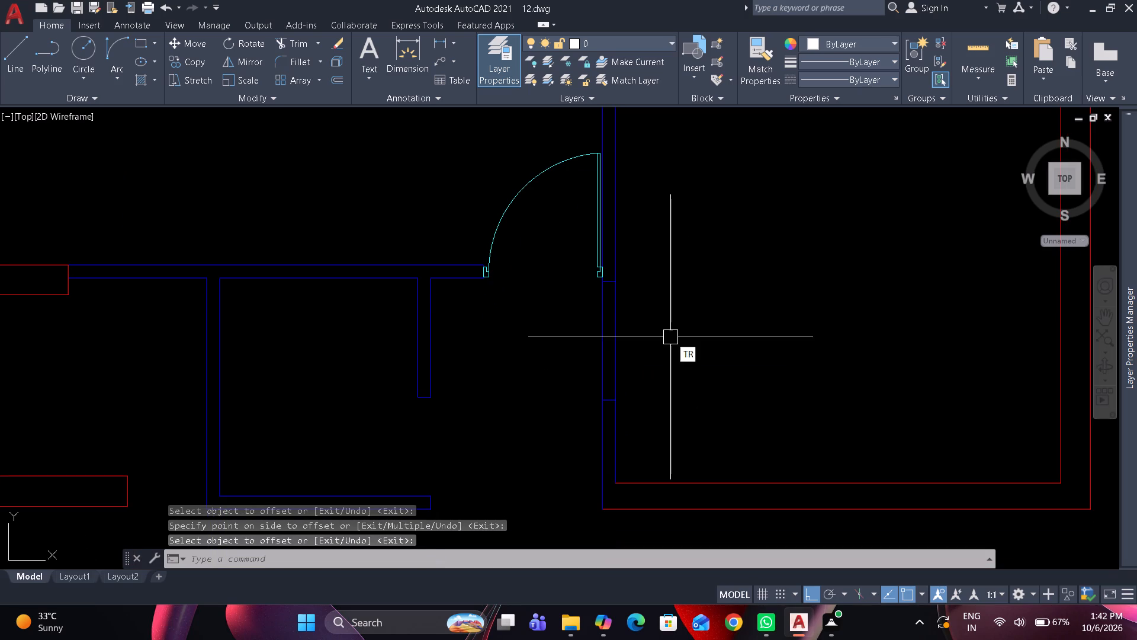
pyautogui.moveTo(670, 337); pyautogui.dragTo(651, 338)
pyautogui.click(570, 340)
pyautogui.press('space')
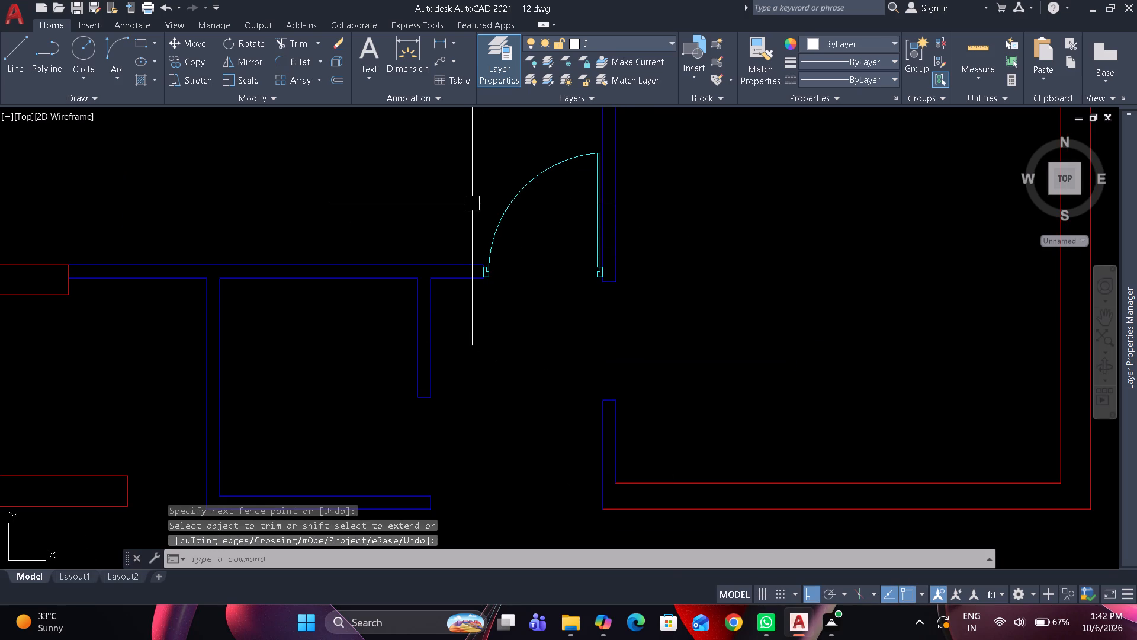
# Copy the door beside the vertical inner wall, including its frame pieces, horizontally into the large room on the right.
pyautogui.scroll(4, 485, 248)
pyautogui.moveTo(499, 300); pyautogui.dragTo(493, 289)
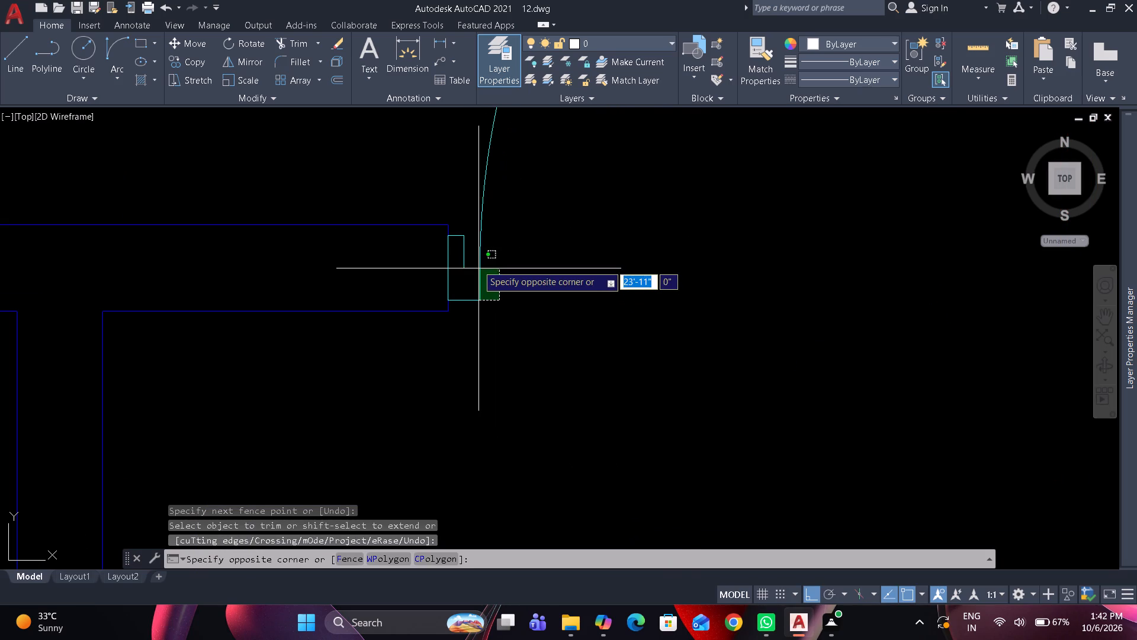
pyautogui.click(474, 258)
pyautogui.scroll(-4, 532, 257)
pyautogui.moveTo(549, 257); pyautogui.dragTo(510, 272, button='middle')
pyautogui.scroll(5, 586, 265)
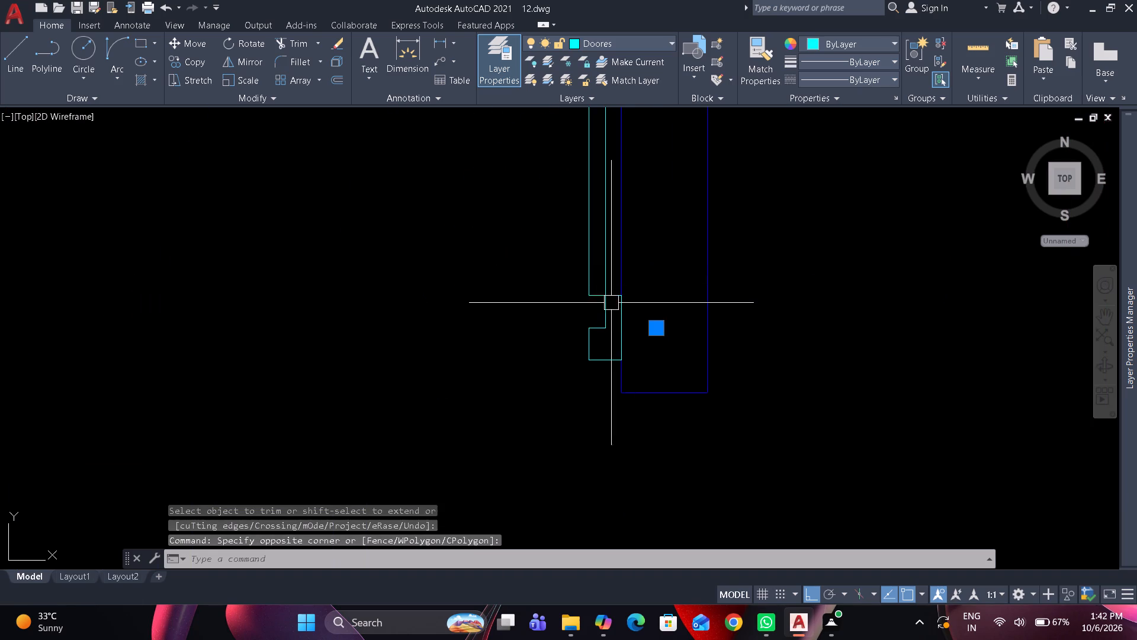
pyautogui.moveTo(598, 357); pyautogui.dragTo(573, 304)
pyautogui.click(532, 209)
pyautogui.scroll(-5, 497, 224)
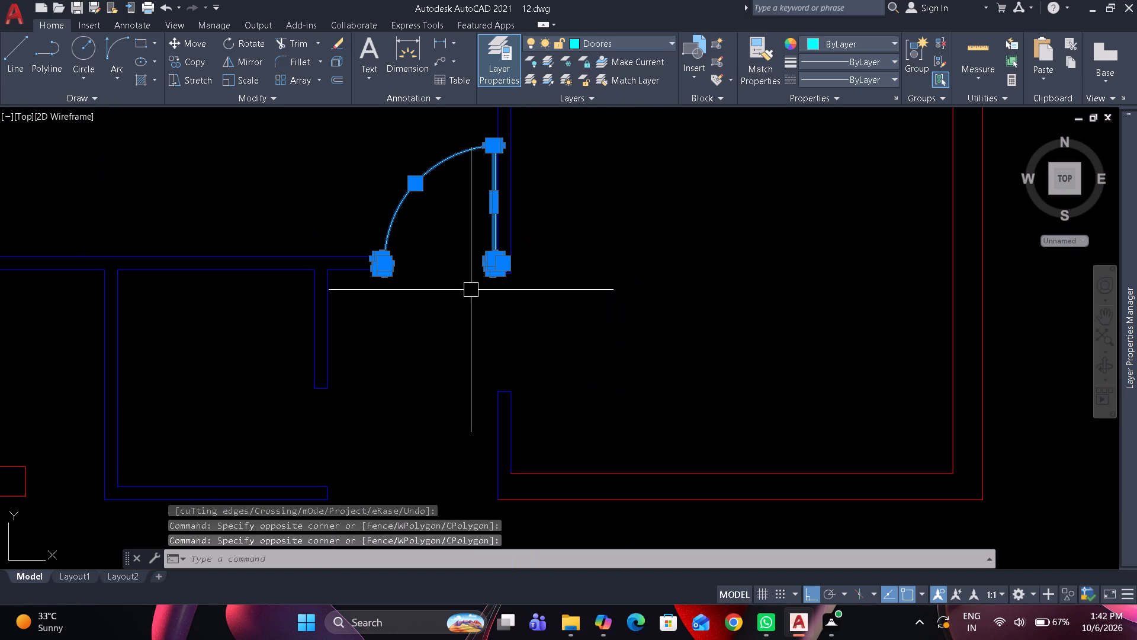
pyautogui.press('c')
pyautogui.press('o')
pyautogui.press('space')
pyautogui.moveTo(470, 304); pyautogui.dragTo(487, 304)
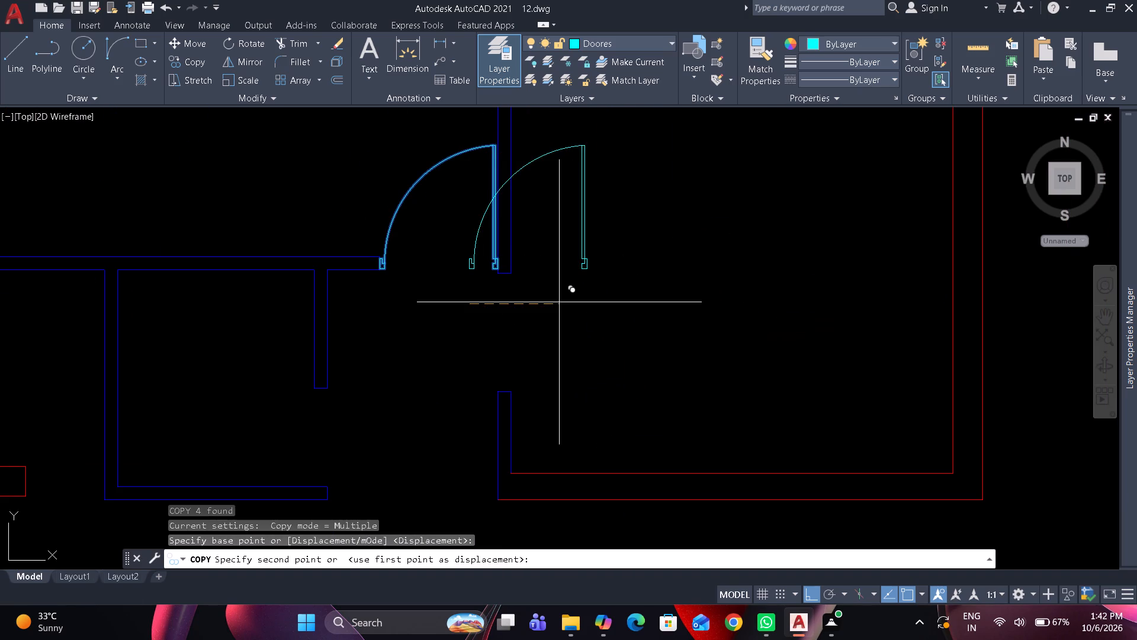
pyautogui.click(712, 309)
pyautogui.press('space')
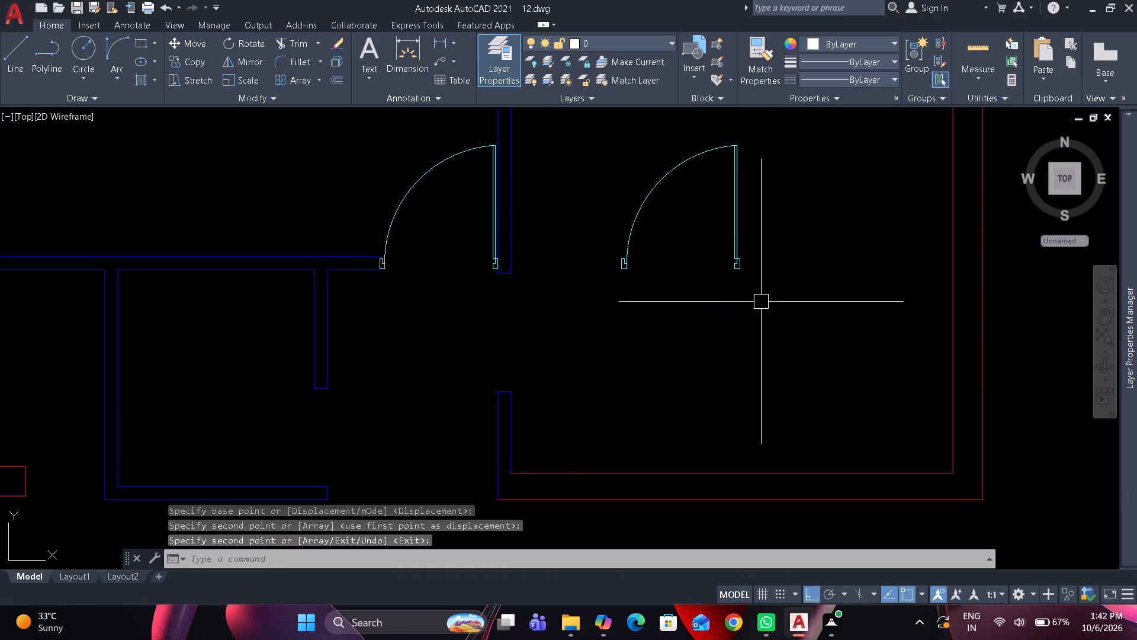
# Rotate the copied door and its frame pieces by 270° so the leaf lies horizontal.
pyautogui.moveTo(765, 300); pyautogui.dragTo(717, 276)
pyautogui.click(564, 177)
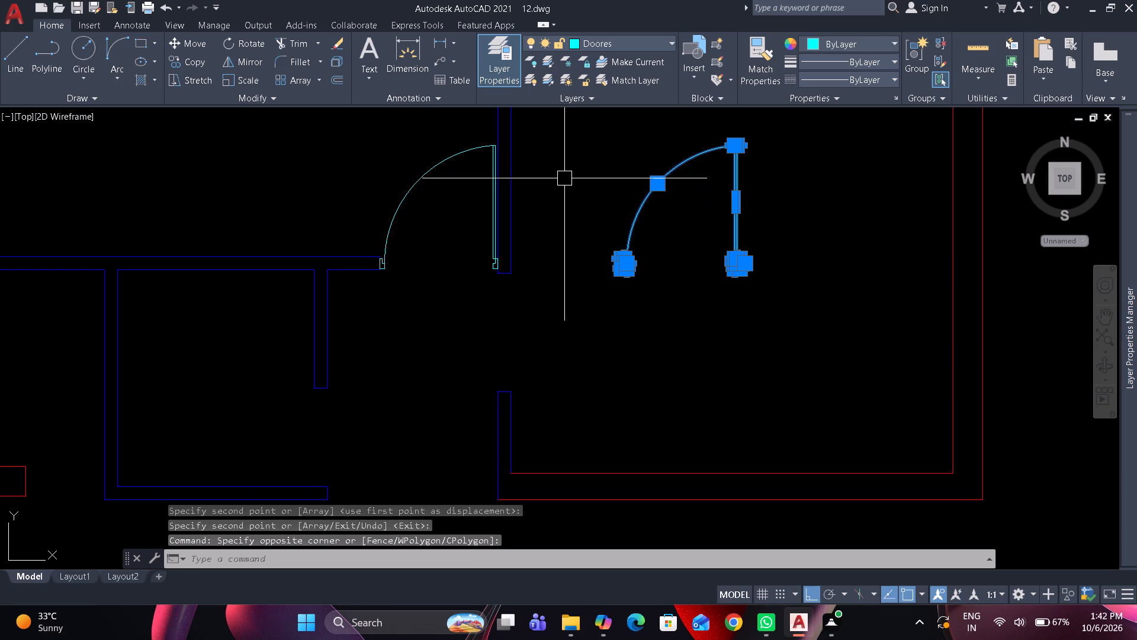
pyautogui.press('r')
pyautogui.press('o')
pyautogui.press('space')
pyautogui.click(669, 203)
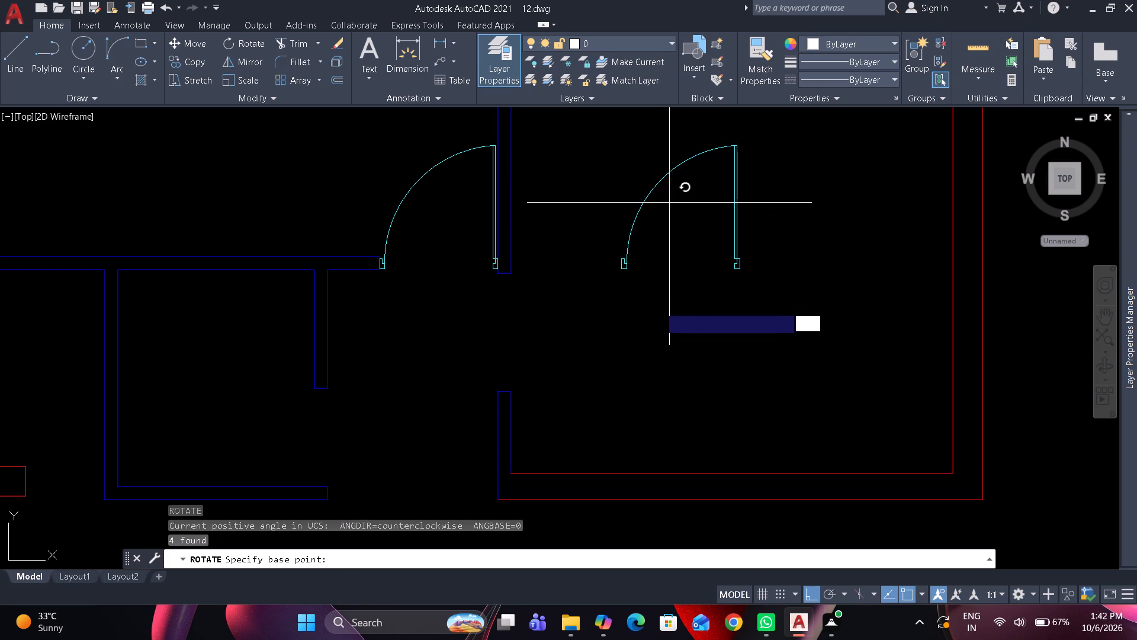
pyautogui.click(660, 306)
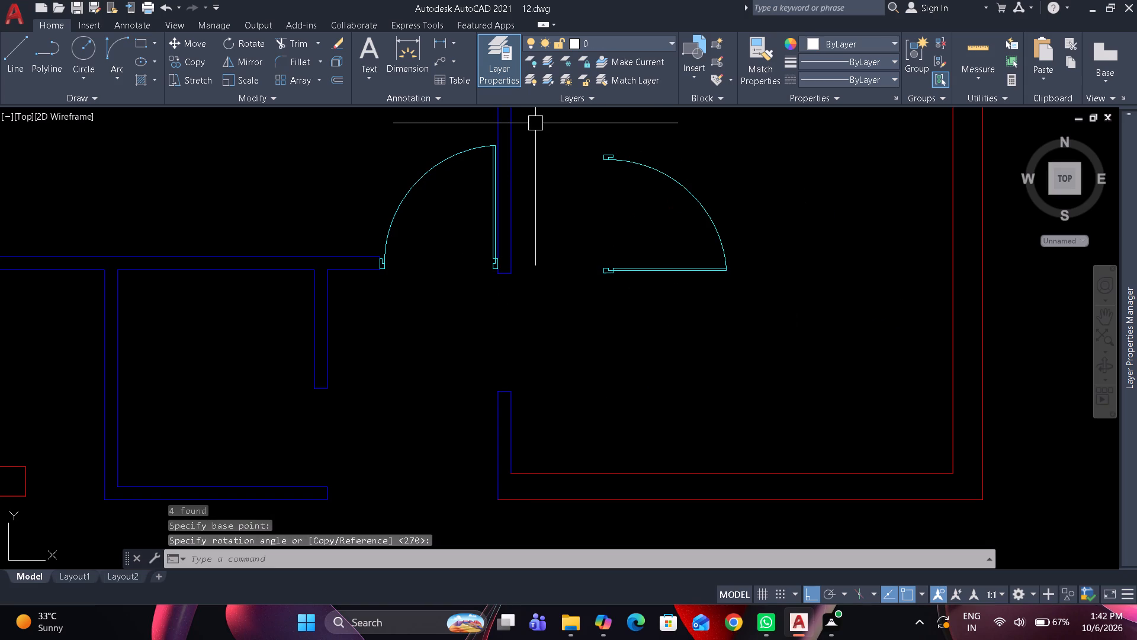
# Move the rotated door into the new opening, placing its lower frame piece on the end of the lower wall stub.
pyautogui.click(562, 133)
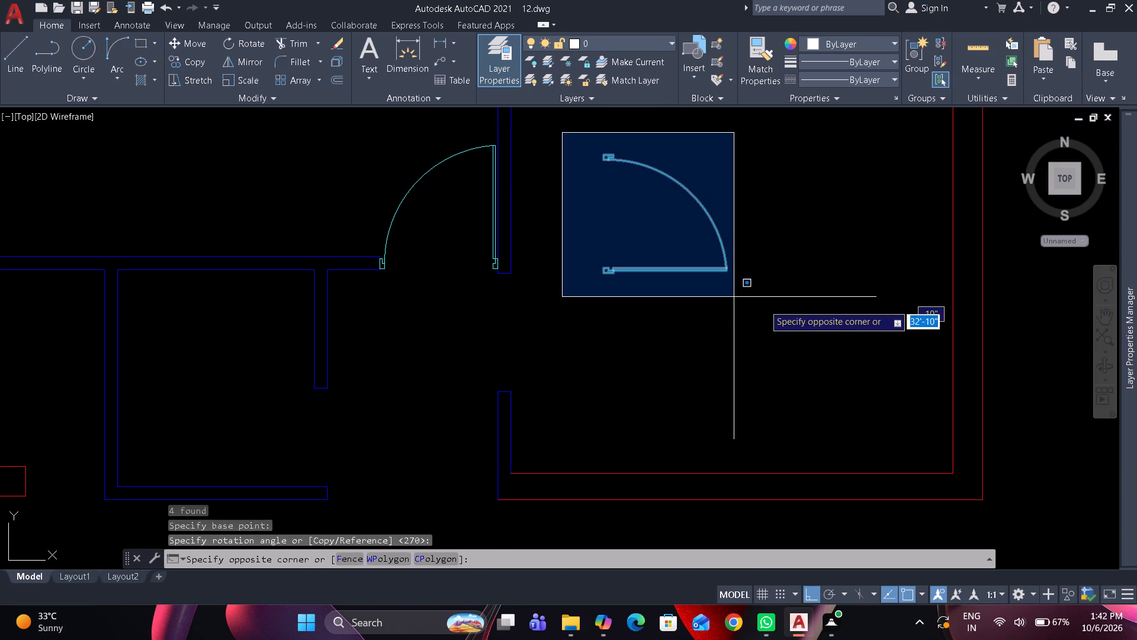
pyautogui.click(764, 305)
pyautogui.press('m')
pyautogui.press('space')
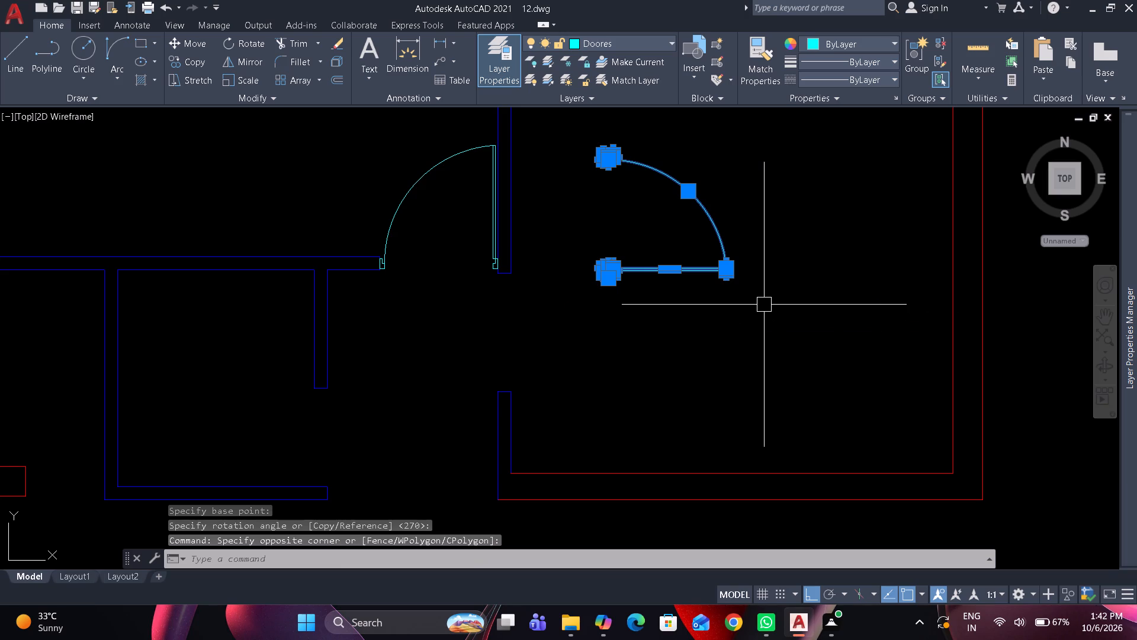
pyautogui.scroll(5, 584, 290)
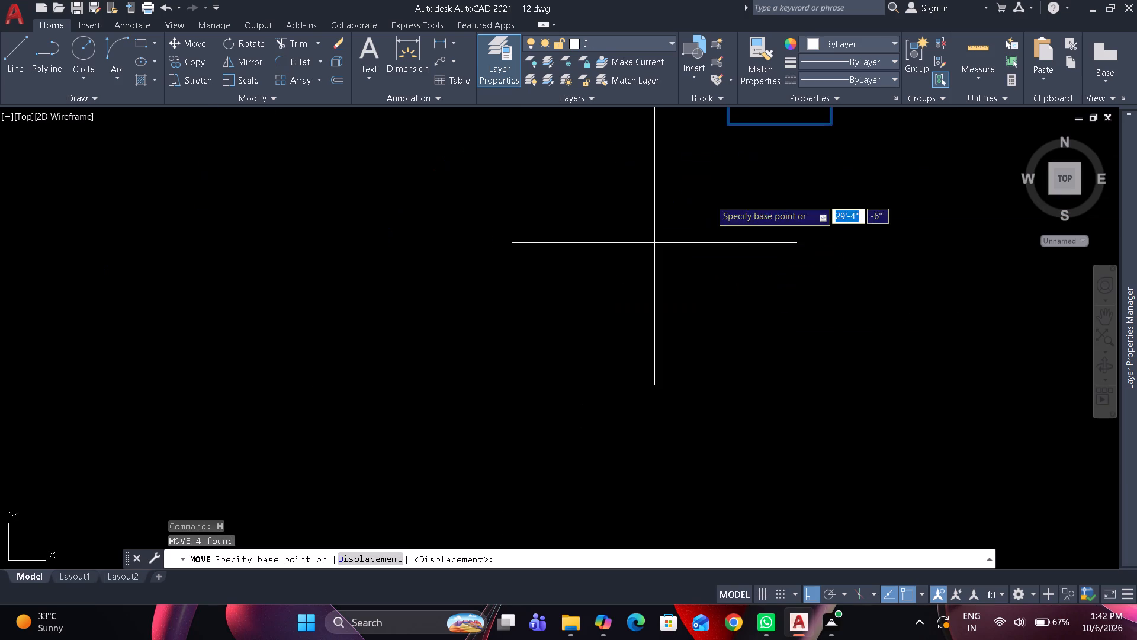
pyautogui.click(777, 119)
pyautogui.scroll(-5, 727, 156)
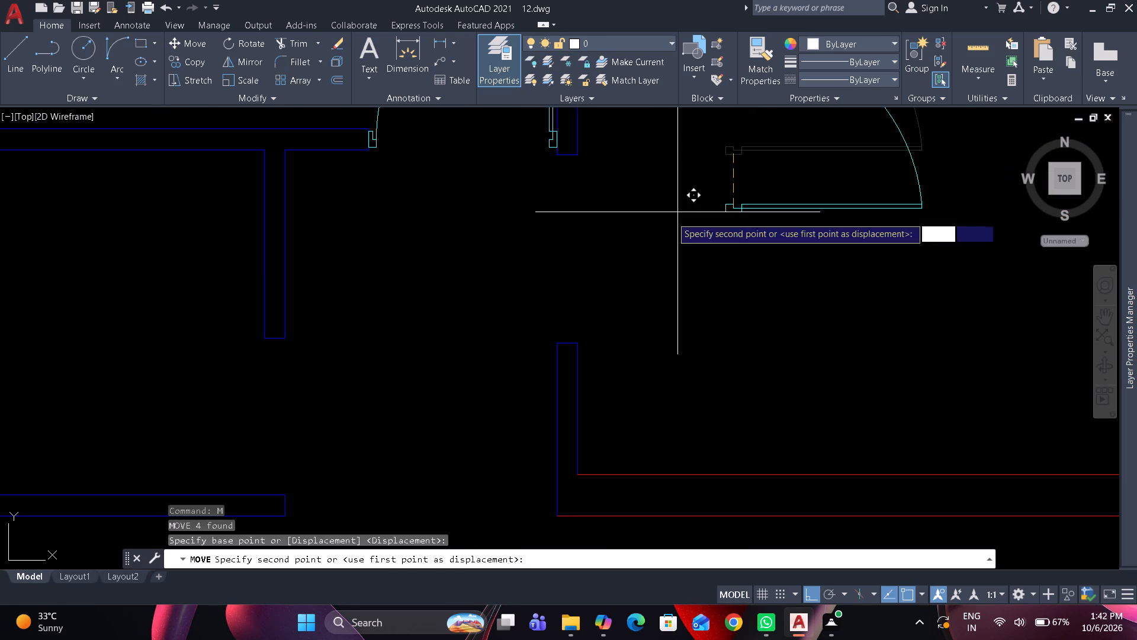
pyautogui.scroll(1, 593, 304)
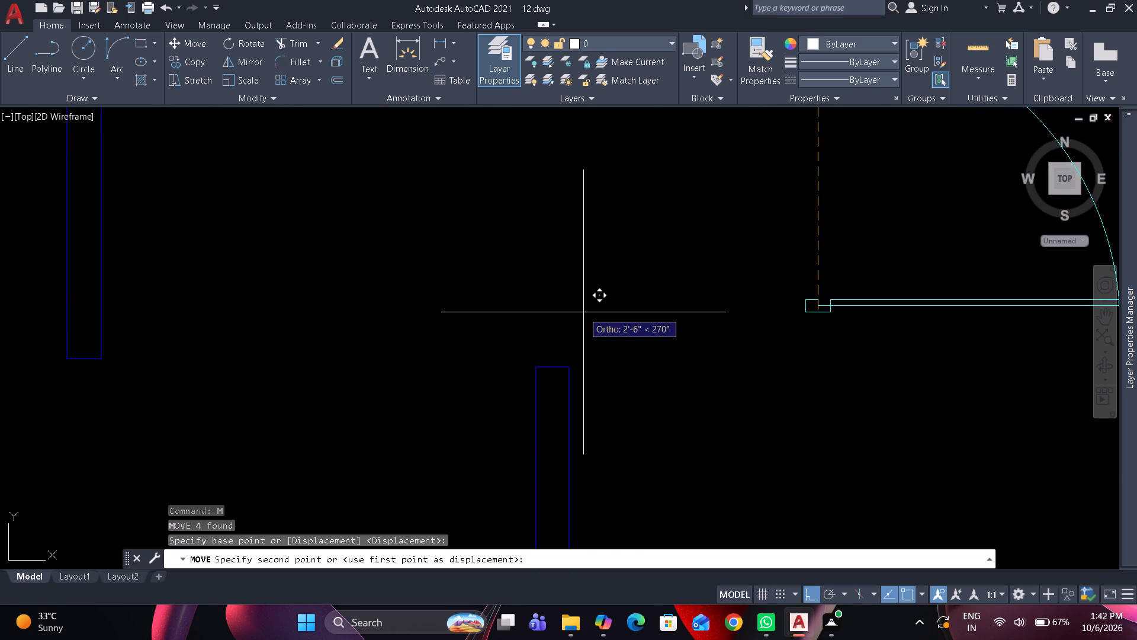
pyautogui.click(548, 369)
pyautogui.scroll(-2, 556, 345)
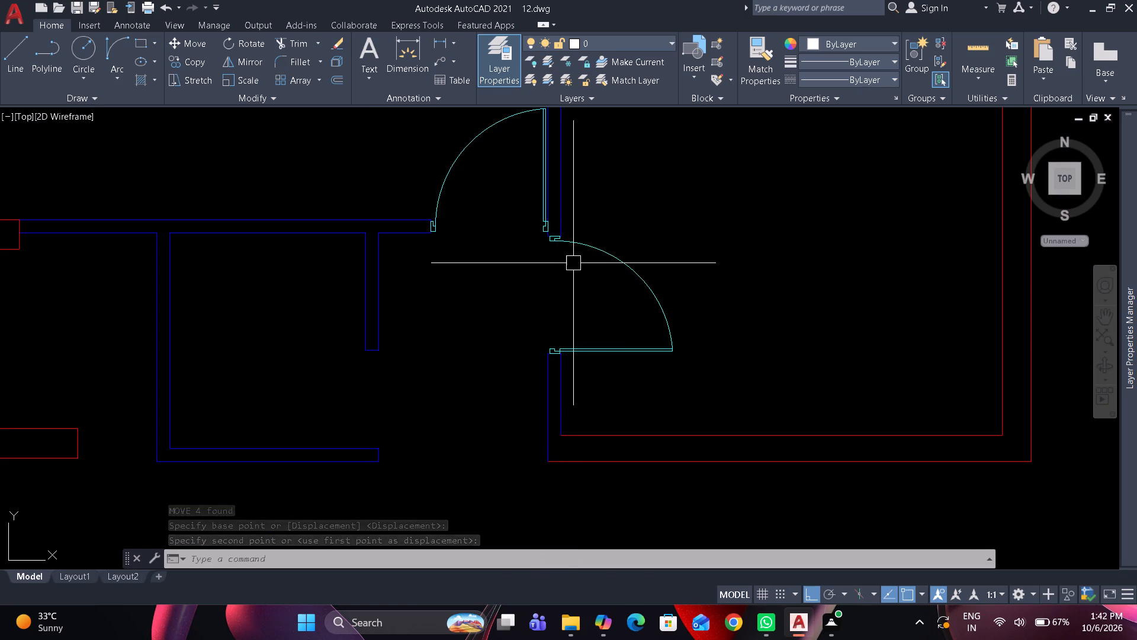
# Copy the lower door frame piece horizontally about 2'-7" toward the short vertical wall of the small room.
pyautogui.scroll(1, 408, 356)
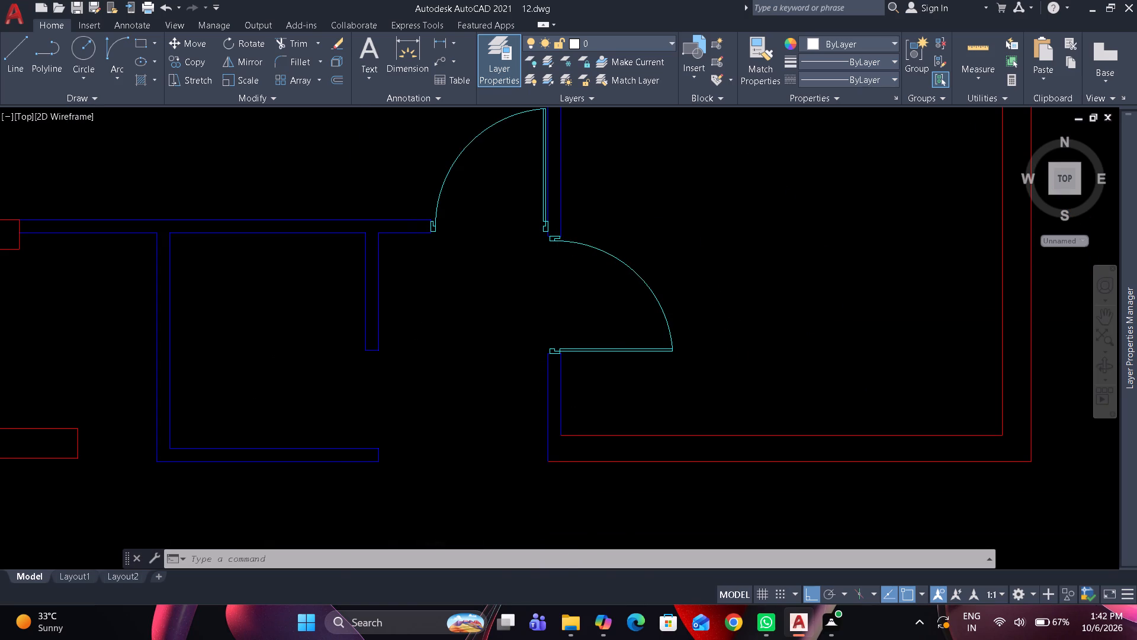
pyautogui.moveTo(423, 339); pyautogui.dragTo(445, 305, button='middle')
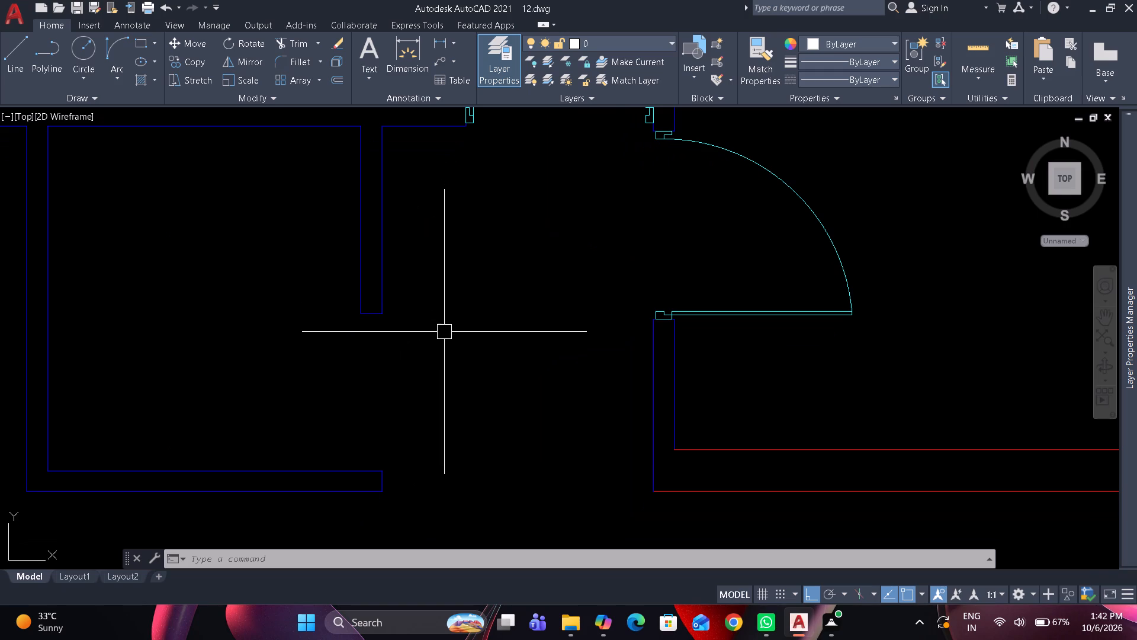
pyautogui.click(652, 308)
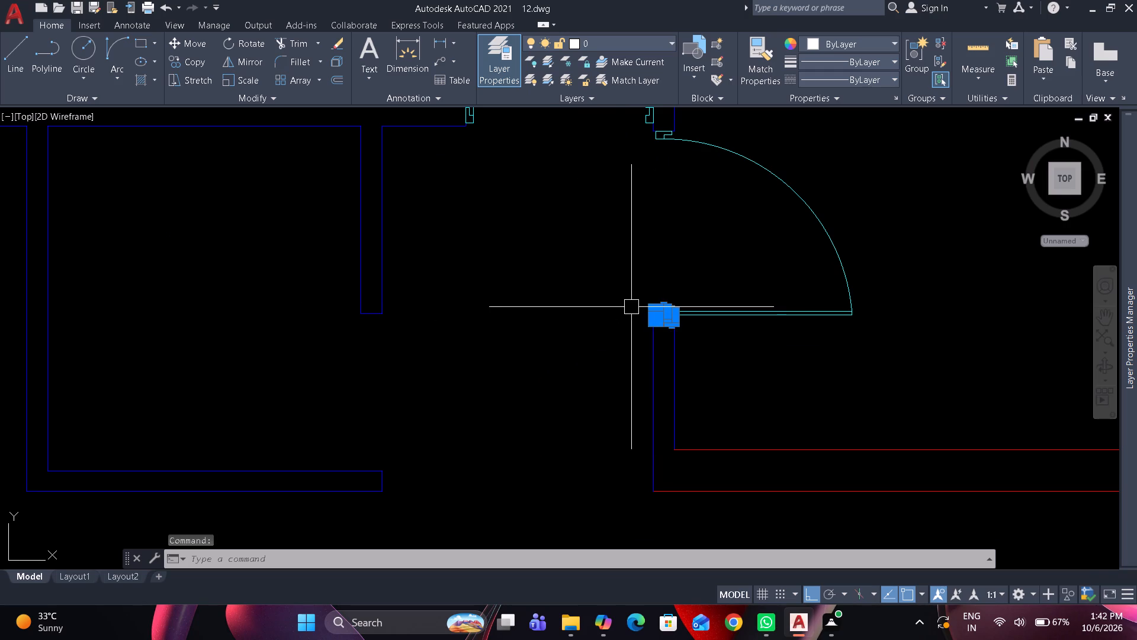
pyautogui.write('co')
pyautogui.press('space')
pyautogui.click(638, 305)
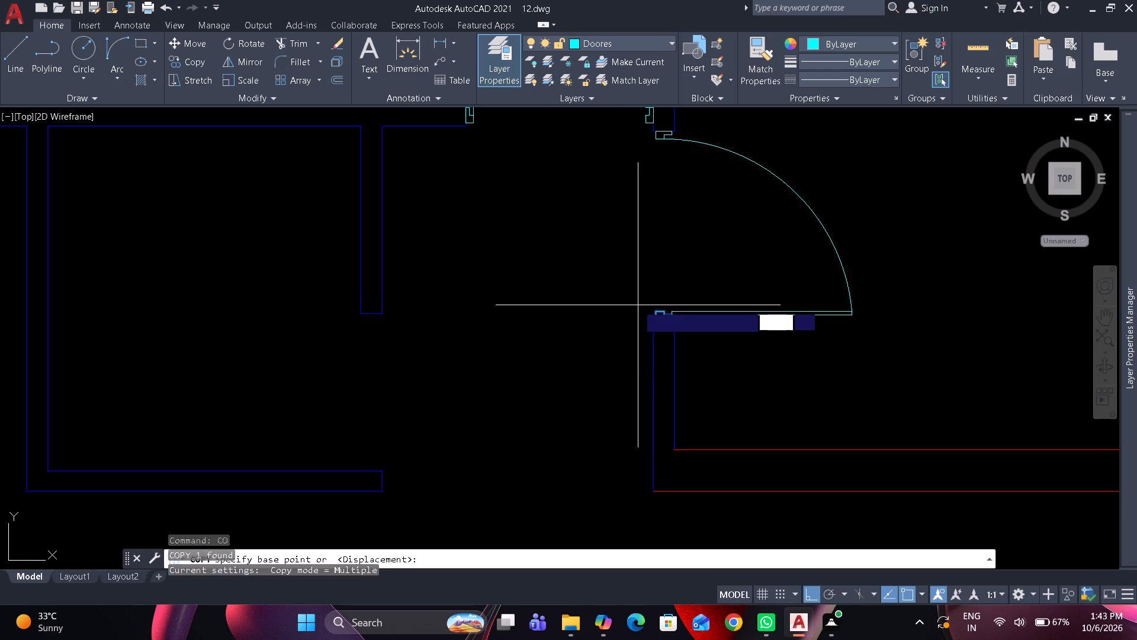
pyautogui.click(474, 374)
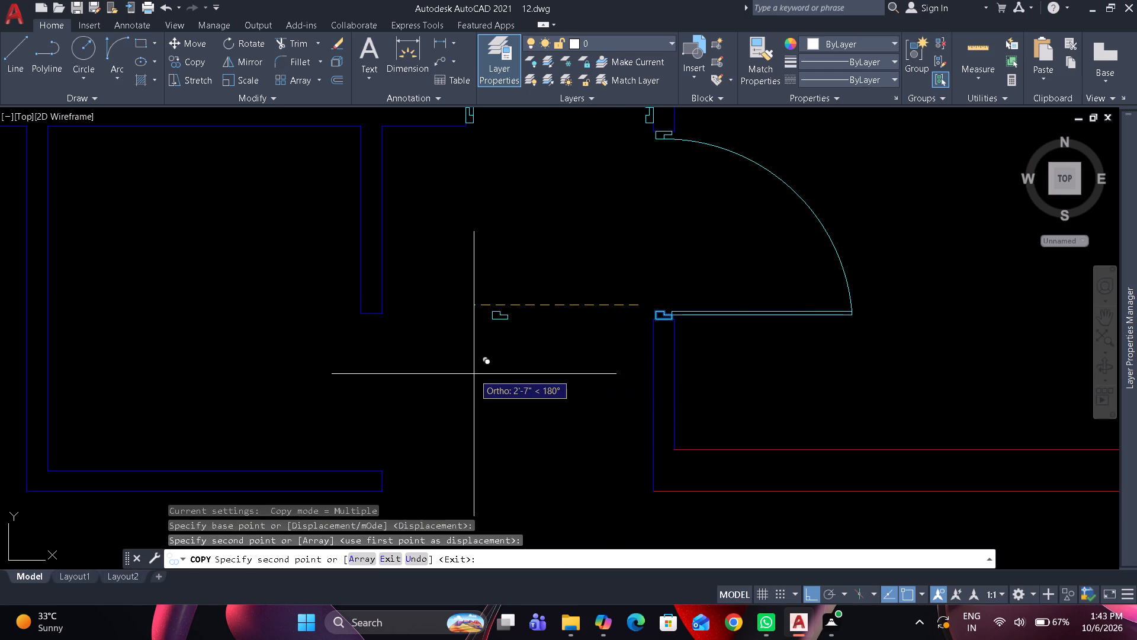
pyautogui.click(473, 372)
pyautogui.press('Escape')
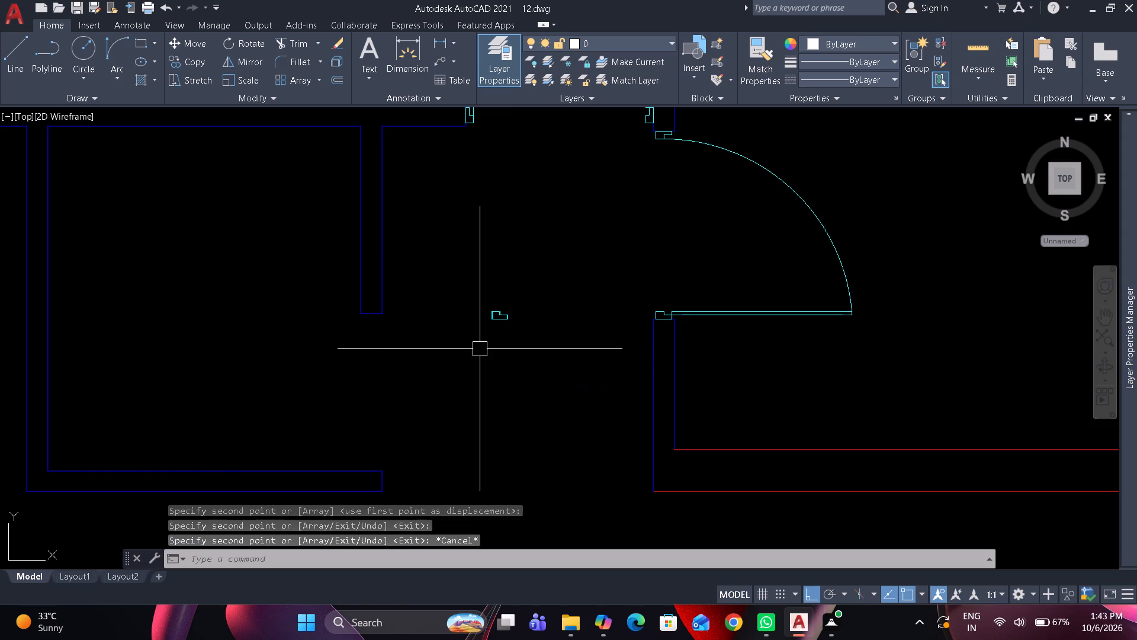
# Erase the duplicate frame piece lying almost on top of the new copy.
pyautogui.scroll(3, 489, 339)
pyautogui.scroll(3, 521, 236)
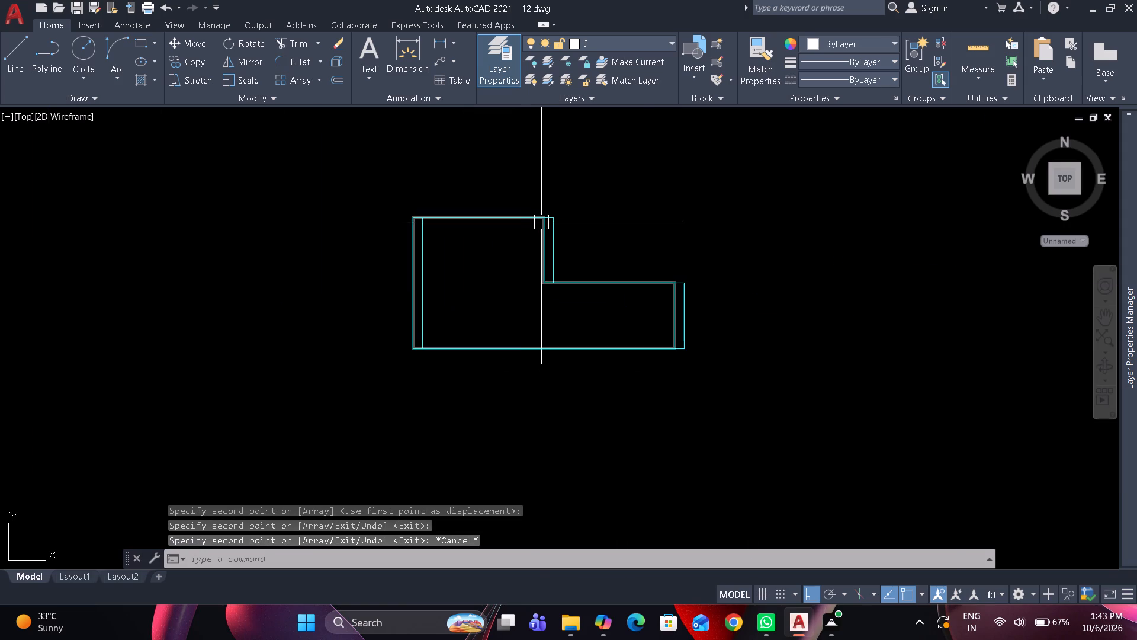
pyautogui.click(543, 222)
pyautogui.press('space')
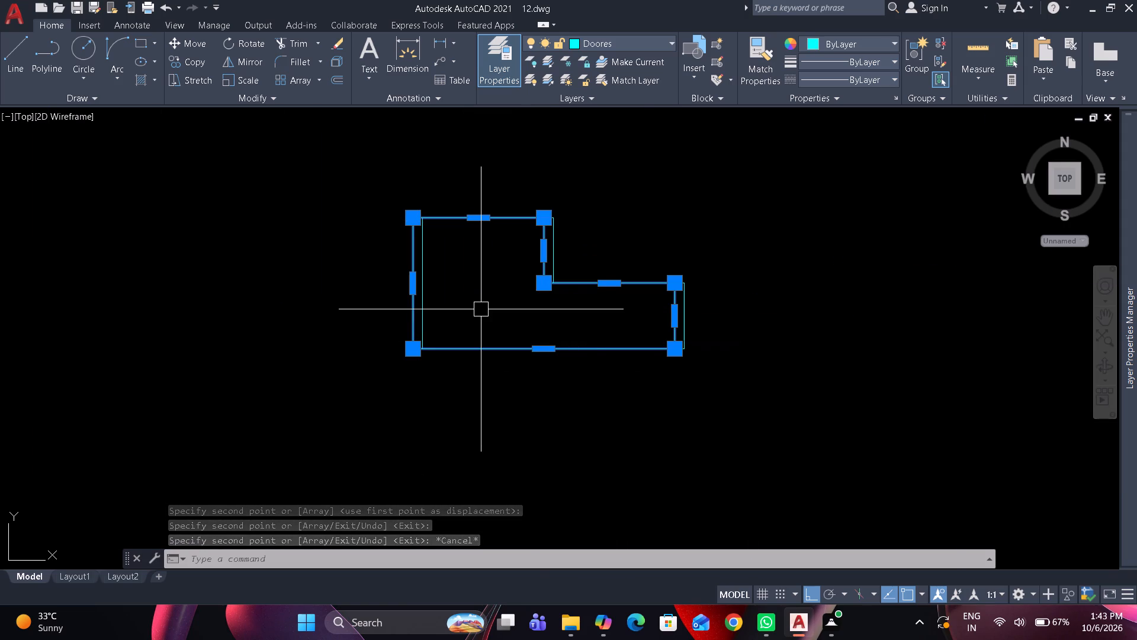
pyautogui.write('e')
pyautogui.press('space')
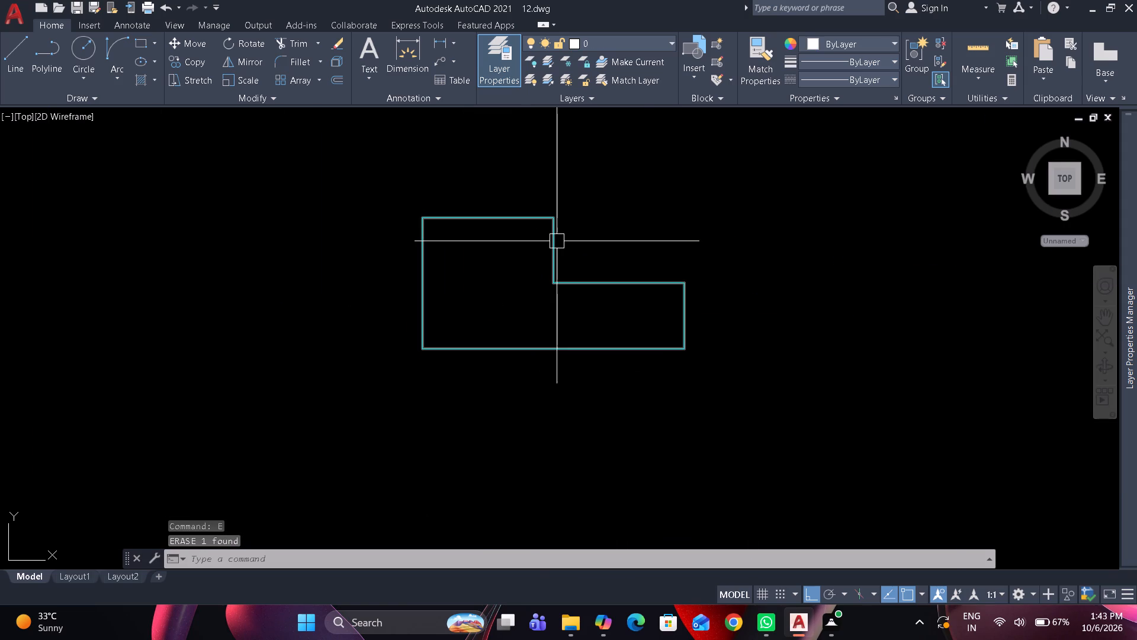
# Rotate the copied frame piece by 180°.
pyautogui.click(557, 241)
pyautogui.press('r')
pyautogui.press('o')
pyautogui.press('space')
pyautogui.moveTo(541, 288); pyautogui.dragTo(534, 263)
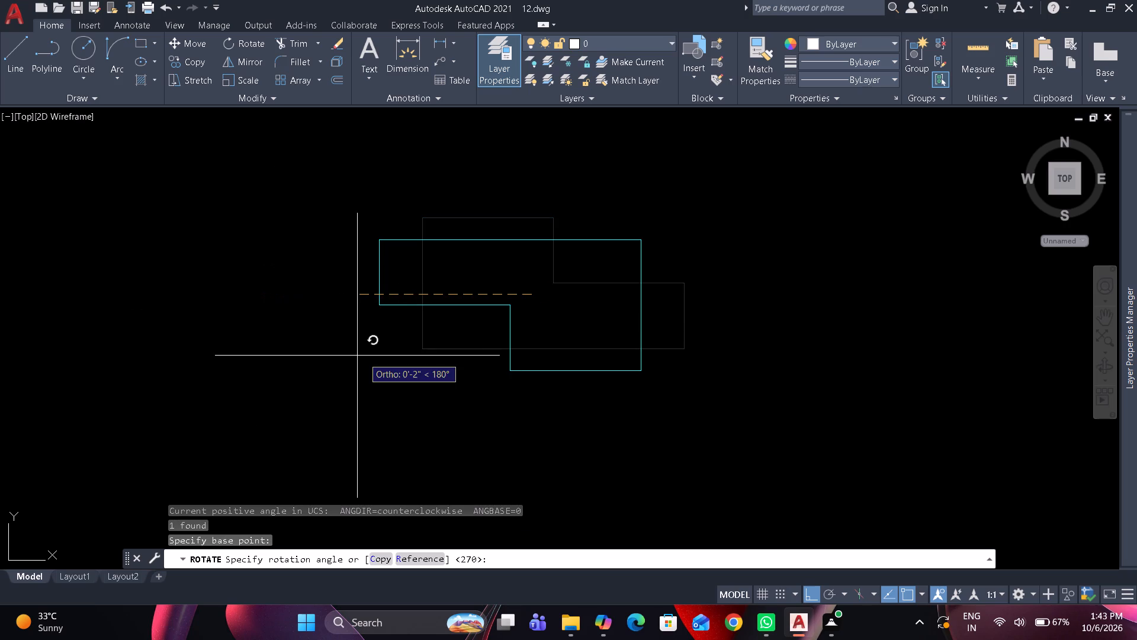
pyautogui.click(364, 357)
# Move the rotated frame piece to the lower end of the small room's vertical wall, centred against the wall's end line.
pyautogui.click(410, 303)
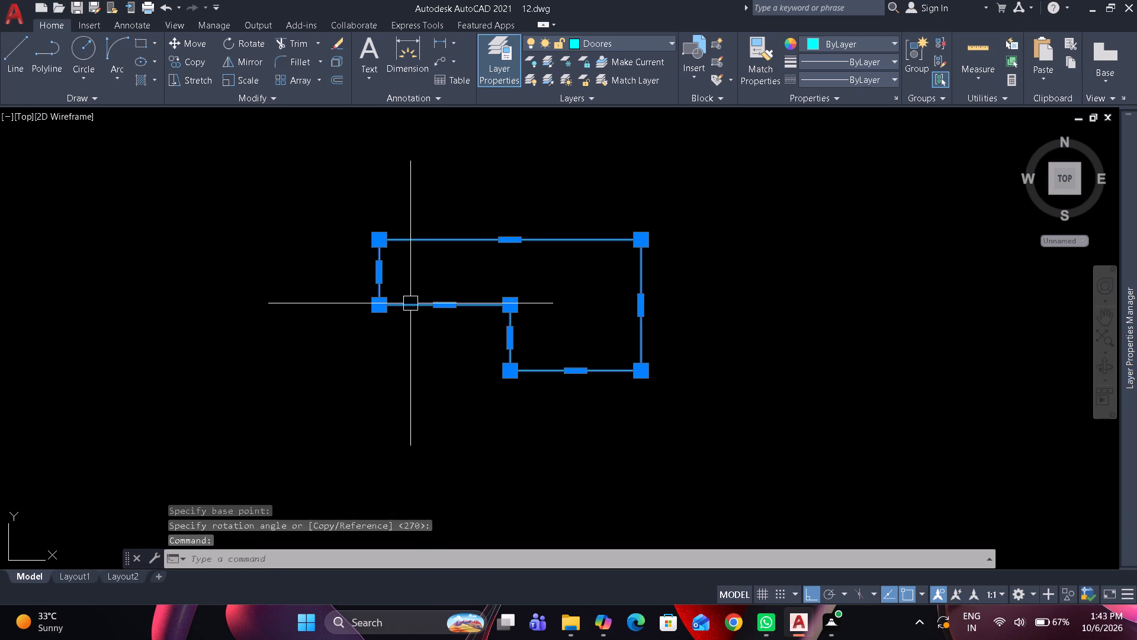
pyautogui.press('m')
pyautogui.press('space')
pyautogui.click(500, 235)
pyautogui.scroll(-6, 498, 235)
pyautogui.scroll(-4, 441, 278)
pyautogui.scroll(1, 252, 280)
pyautogui.click(252, 265)
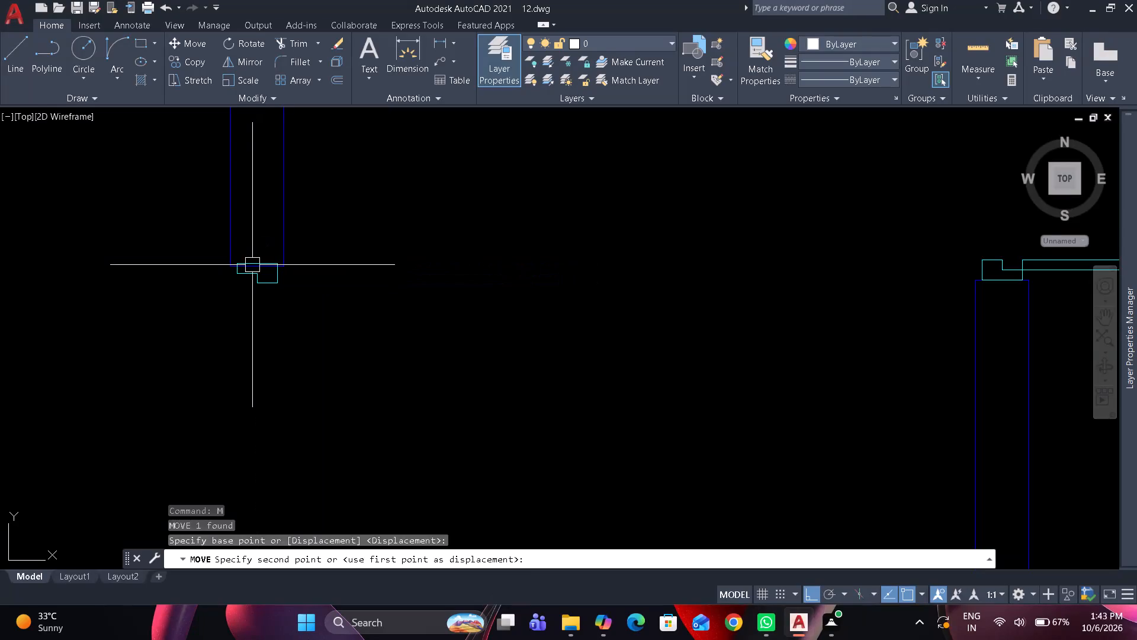
pyautogui.scroll(3, 255, 276)
pyautogui.click(255, 276)
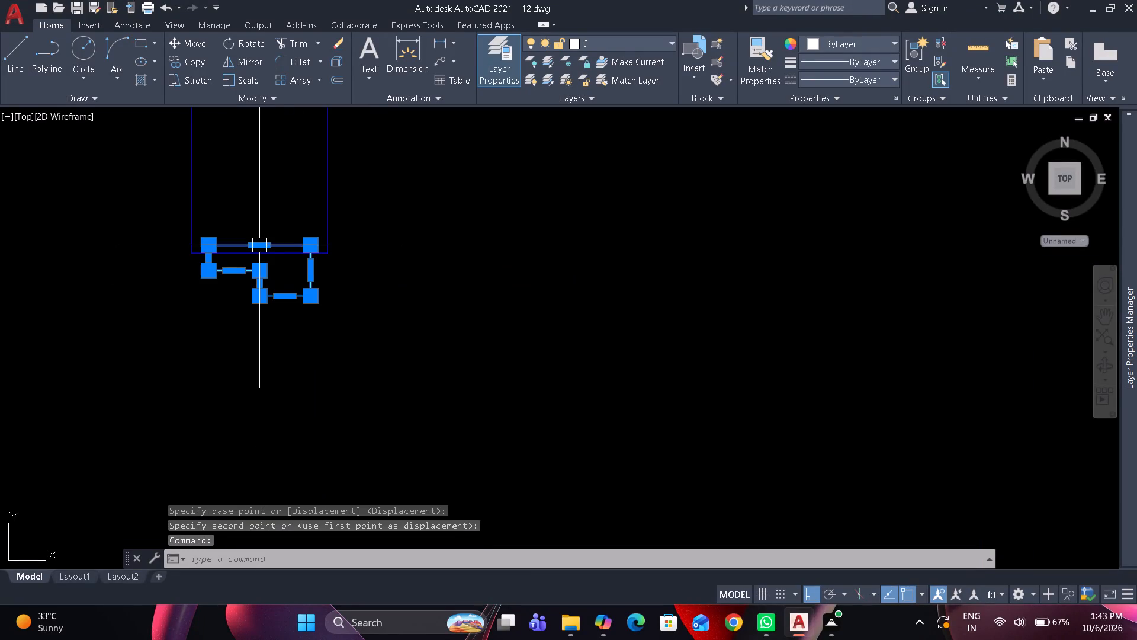
pyautogui.press('m')
pyautogui.press('space')
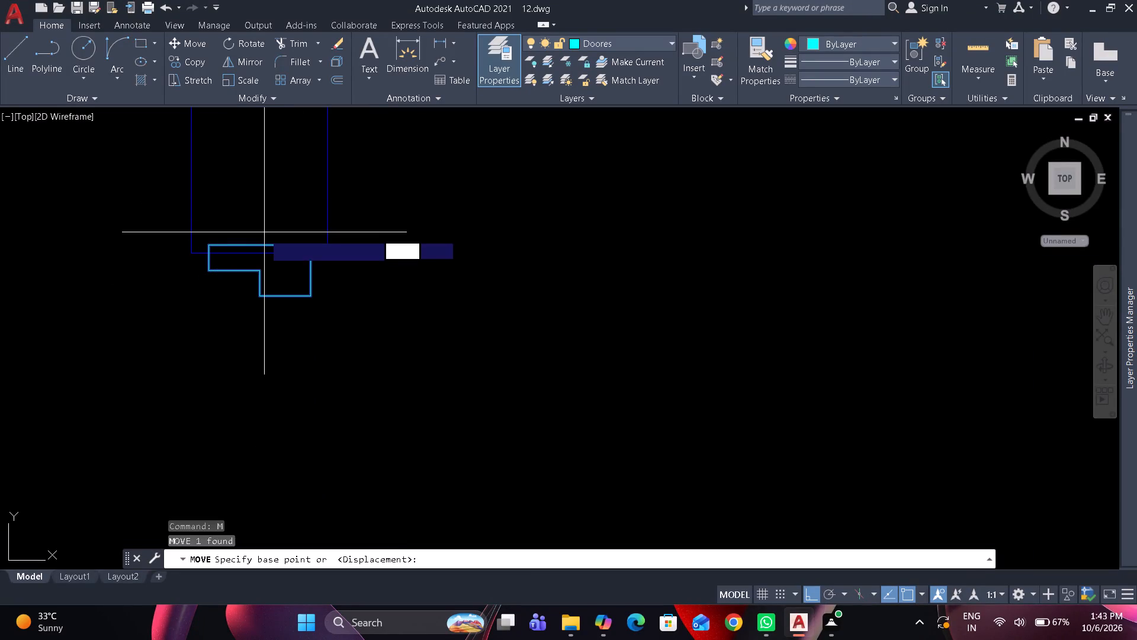
pyautogui.click(263, 238)
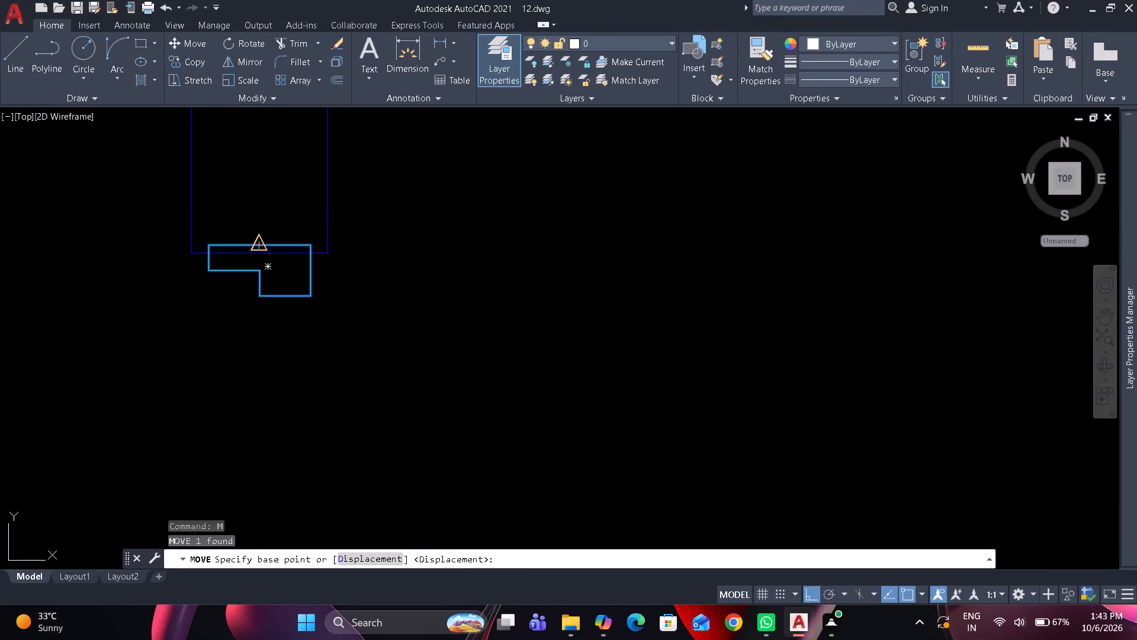
pyautogui.click(255, 256)
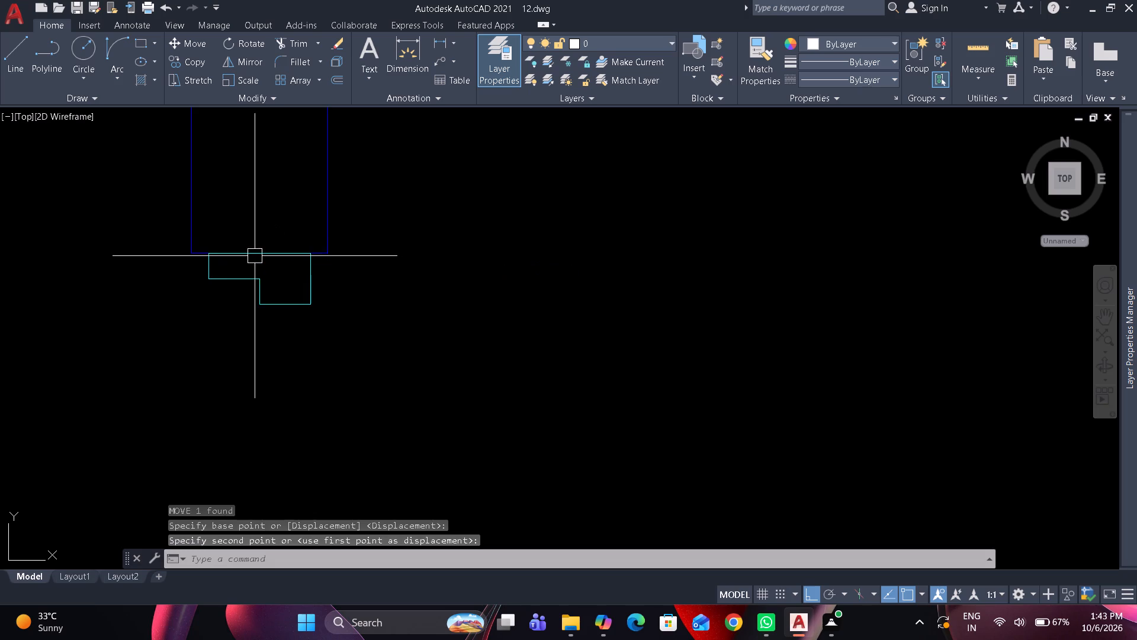
# Draw a vertical helper line from the wall end's outer corner down to the small room's lower horizontal wall.
pyautogui.scroll(-4, 248, 274)
pyautogui.moveTo(221, 347); pyautogui.dragTo(312, 299, button='middle')
pyautogui.scroll(2, 312, 299)
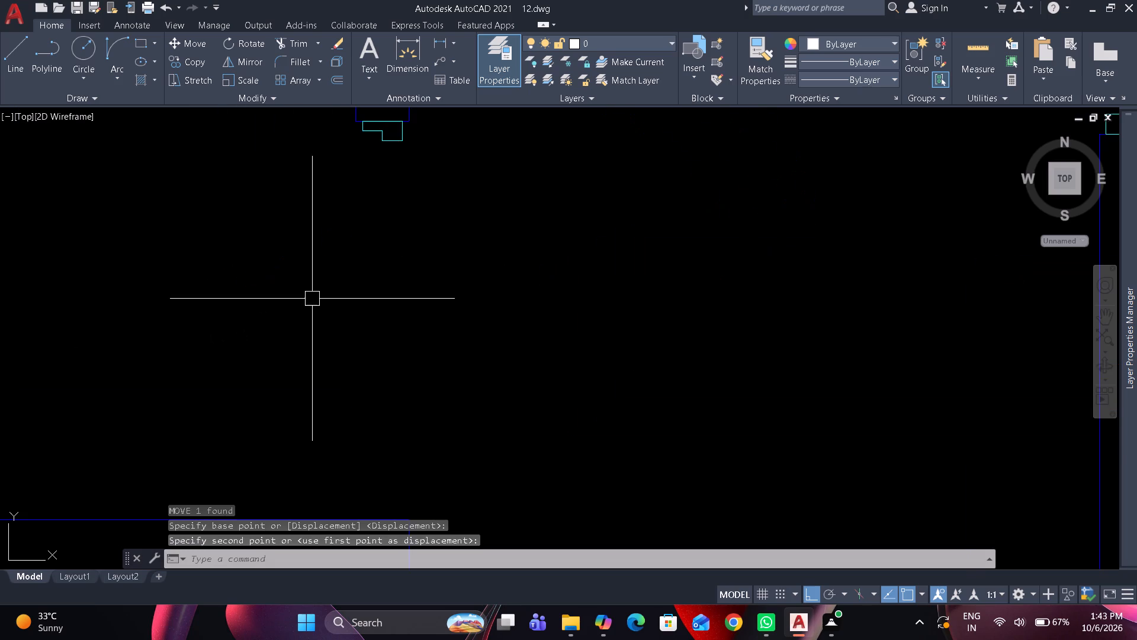
pyautogui.scroll(-1, 312, 299)
pyautogui.write('l')
pyautogui.press('space')
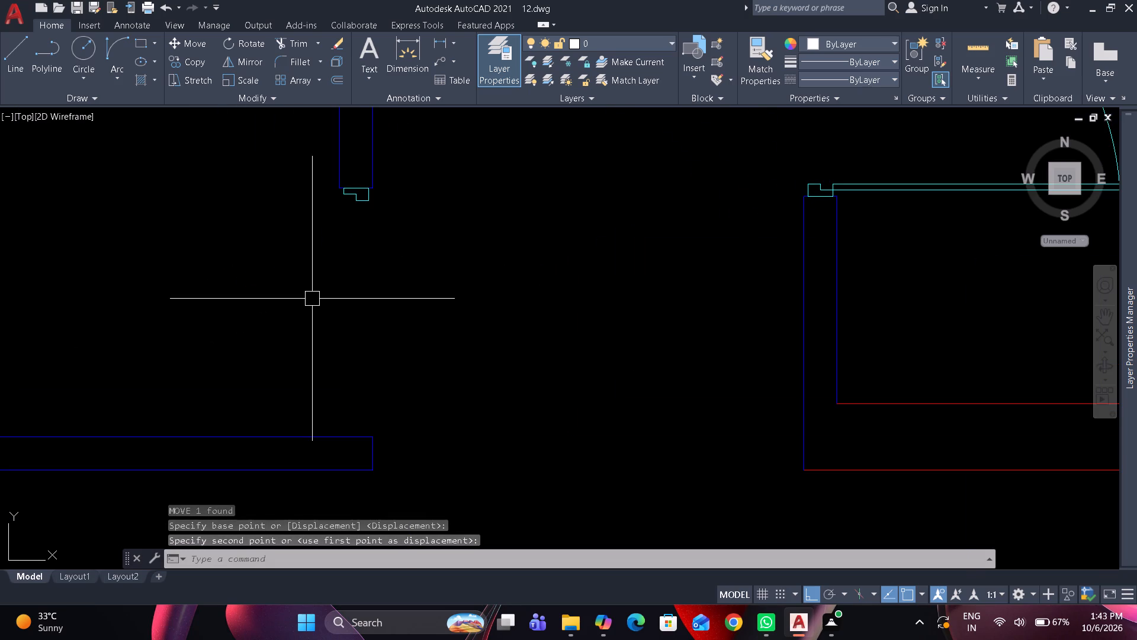
pyautogui.scroll(2, 308, 224)
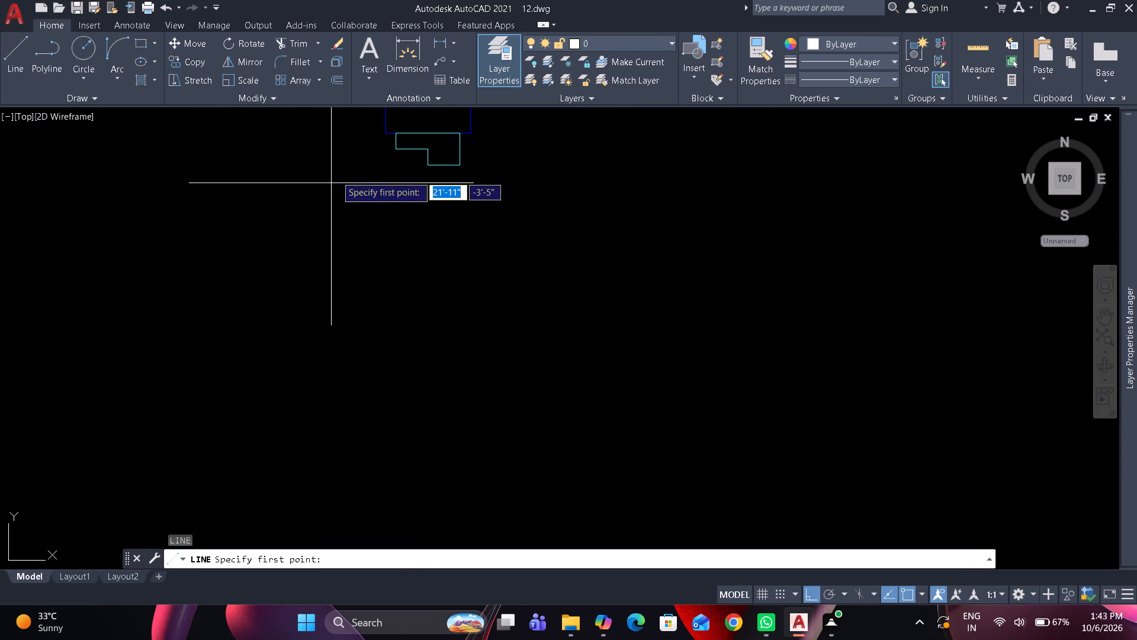
pyautogui.click(387, 134)
pyautogui.scroll(-2, 325, 186)
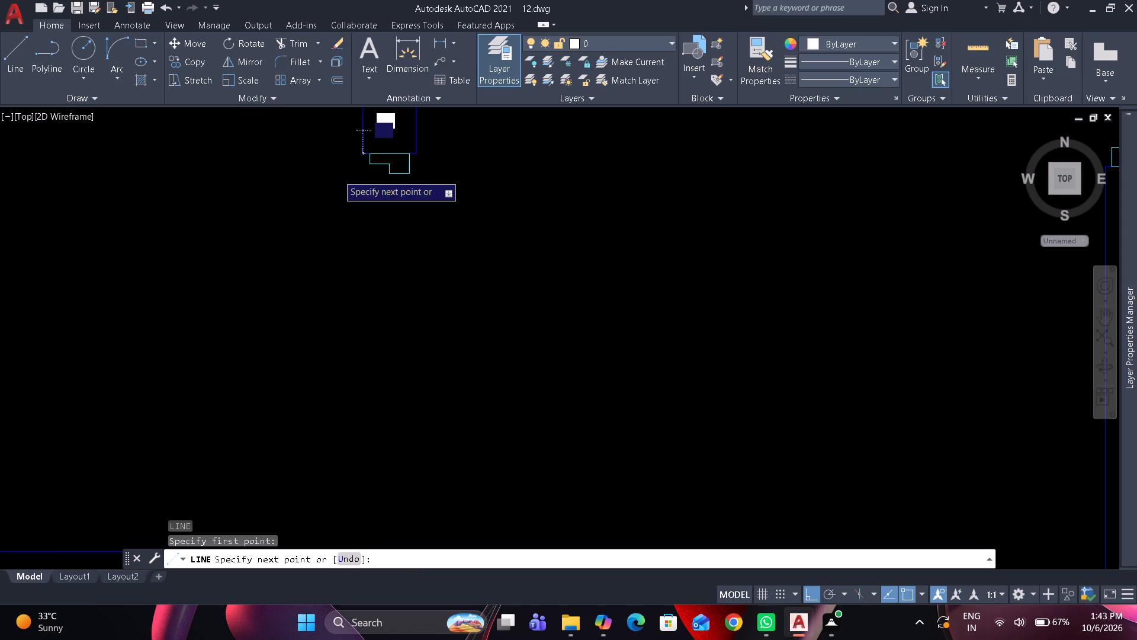
pyautogui.scroll(-2, 321, 305)
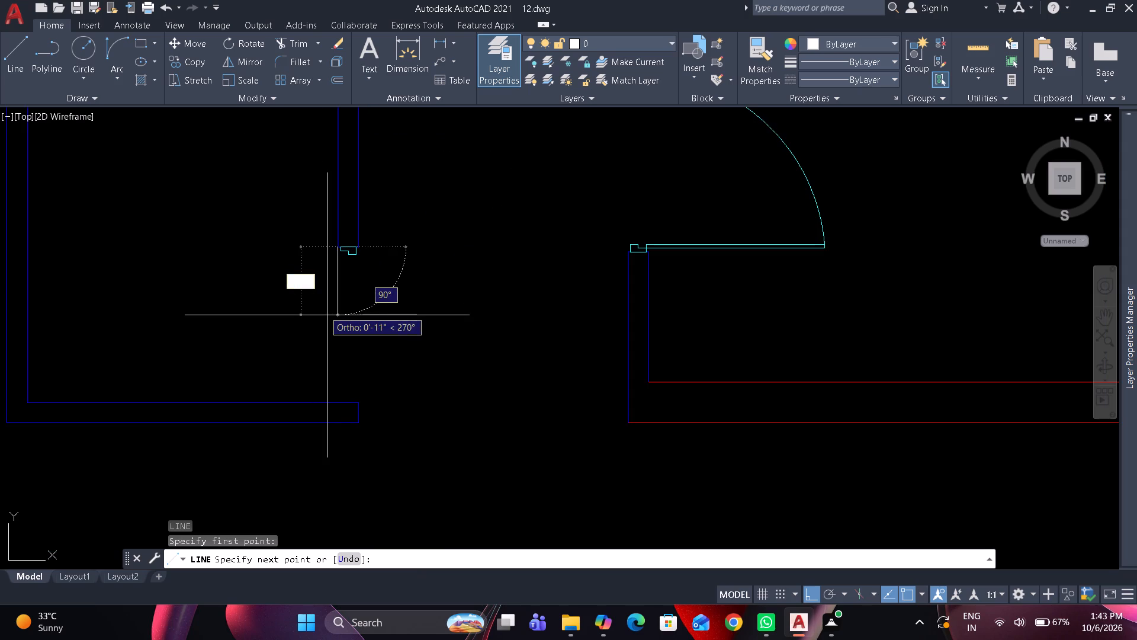
pyautogui.click(342, 392)
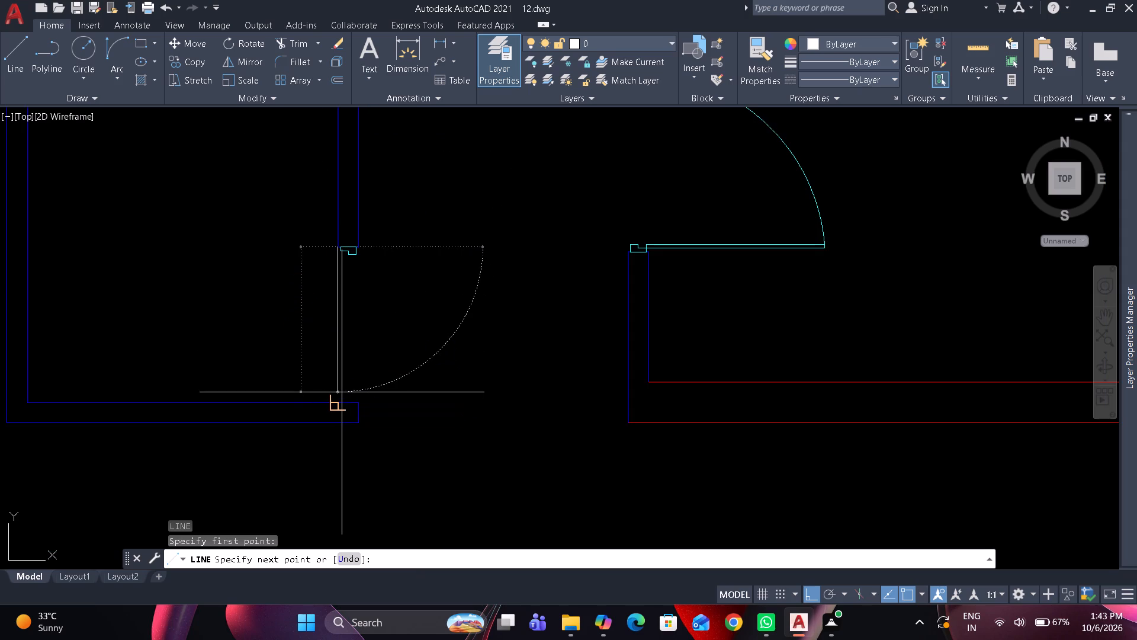
pyautogui.press('space')
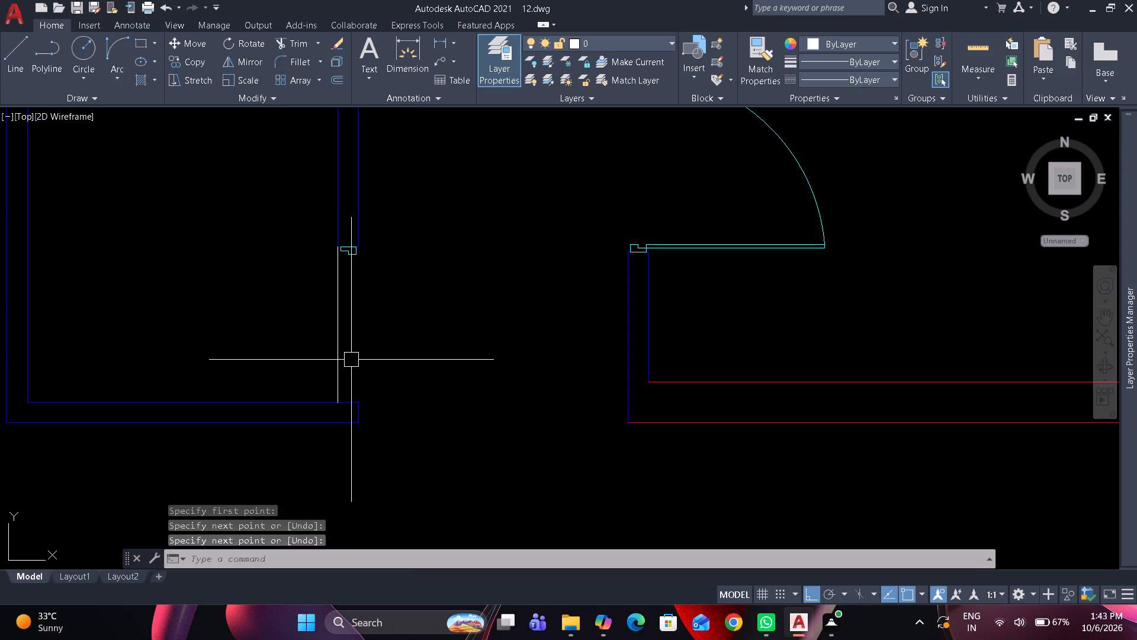
# Mirror the frame piece about a horizontal axis through the helper line's midpoint, keeping the original.
pyautogui.scroll(1, 320, 375)
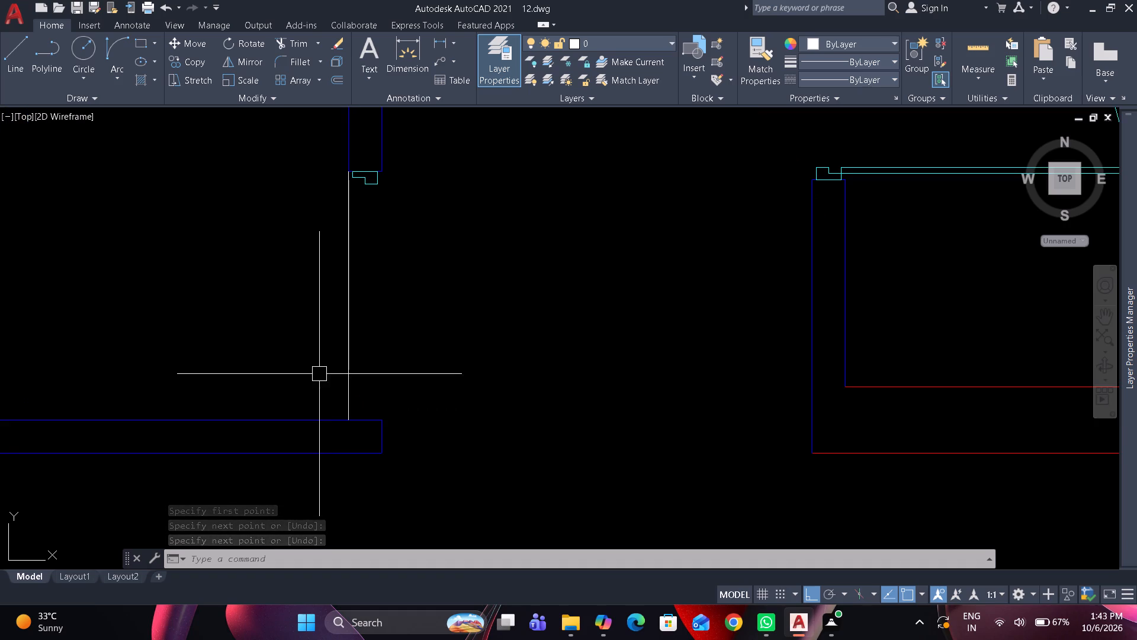
pyautogui.click(377, 180)
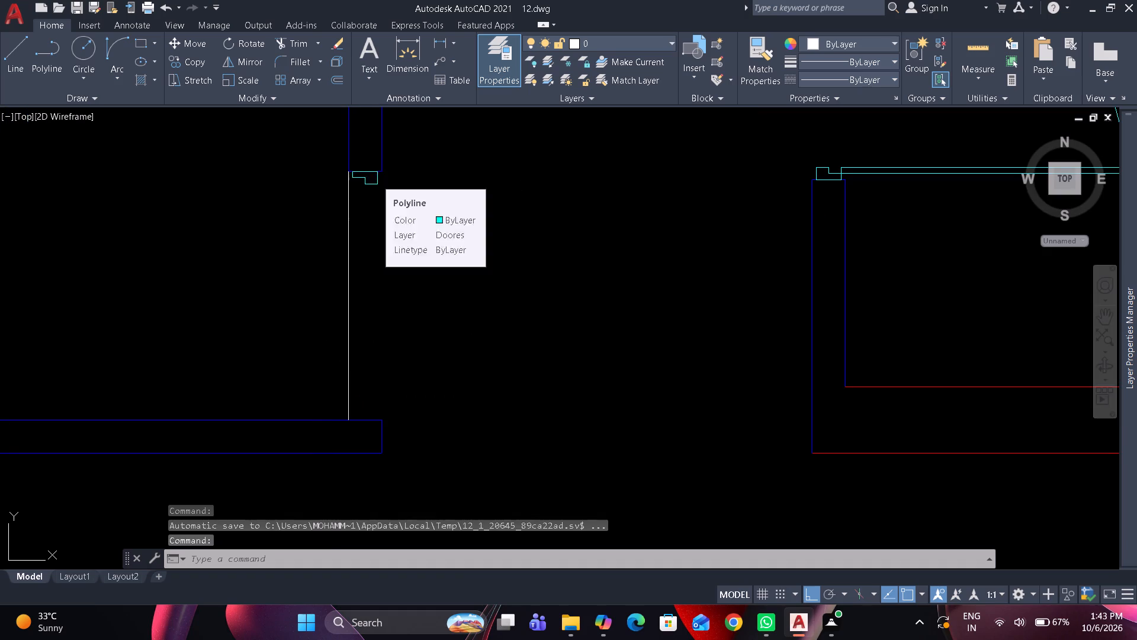
pyautogui.write('mi')
pyautogui.press('space')
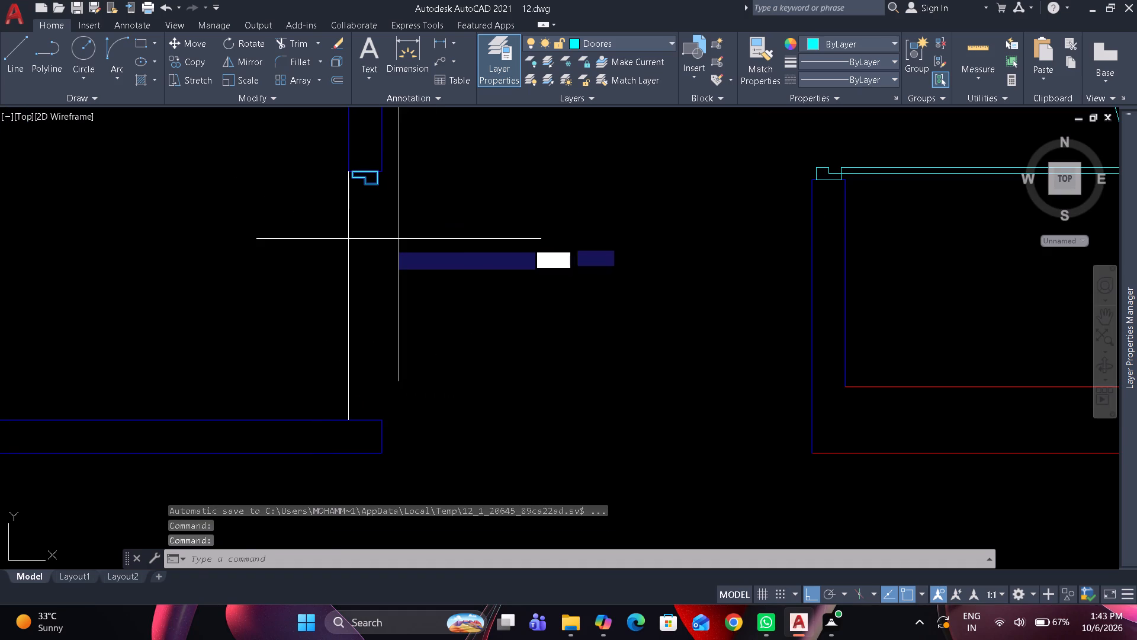
pyautogui.click(354, 296)
pyautogui.click(462, 284)
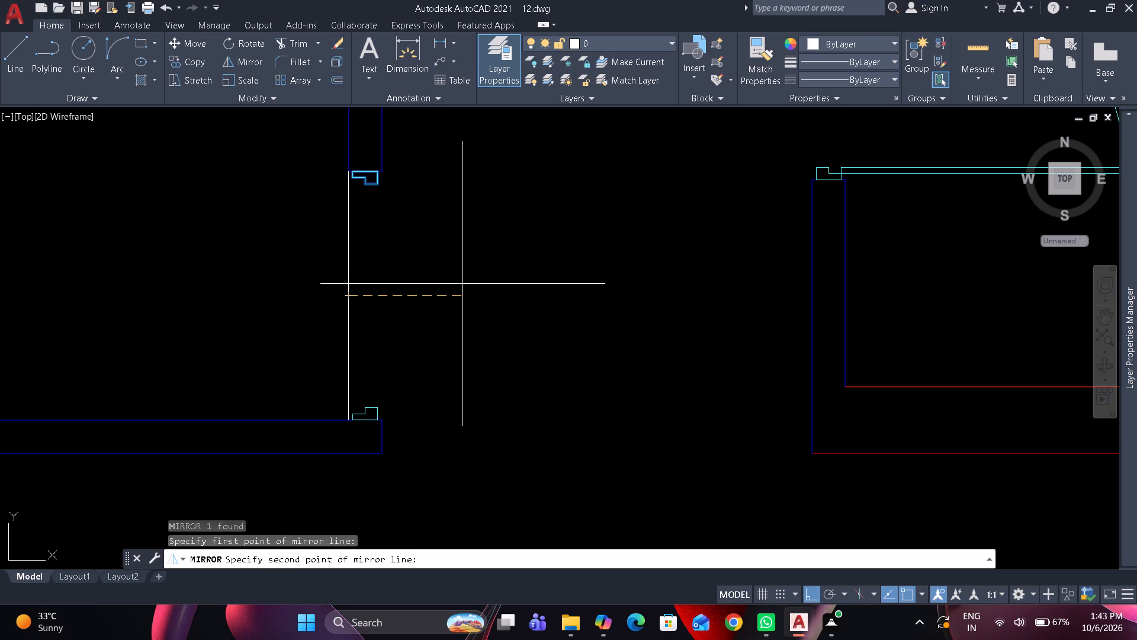
pyautogui.press('space')
# Erase the vertical helper line across the small room's door opening.
pyautogui.moveTo(373, 282); pyautogui.dragTo(315, 282)
pyautogui.click(243, 282)
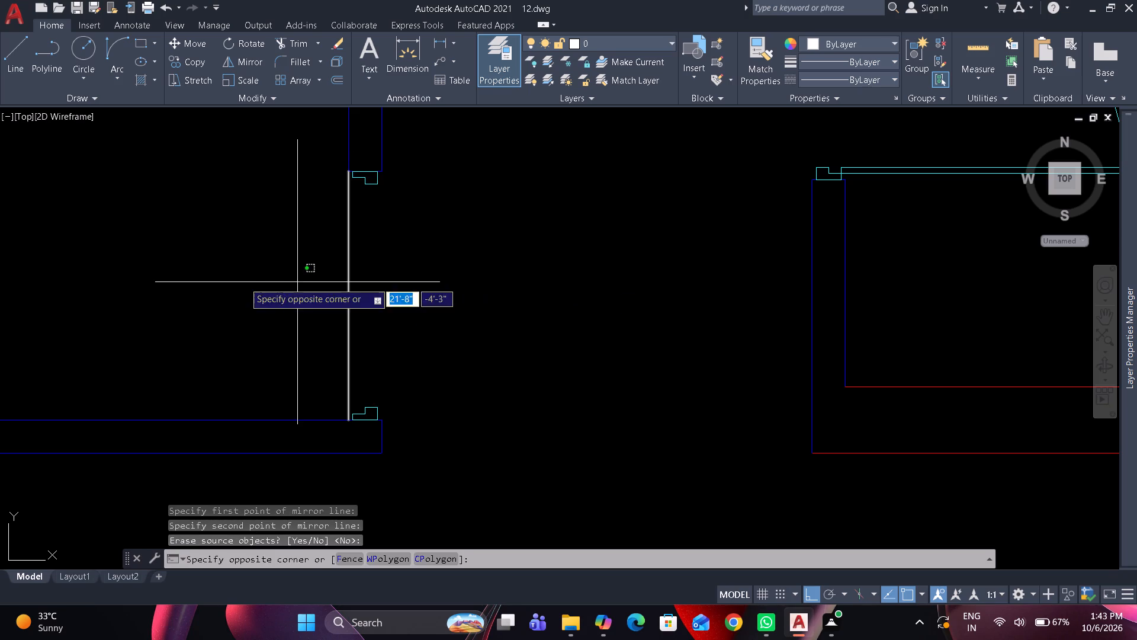
pyautogui.write('e')
pyautogui.press('space')
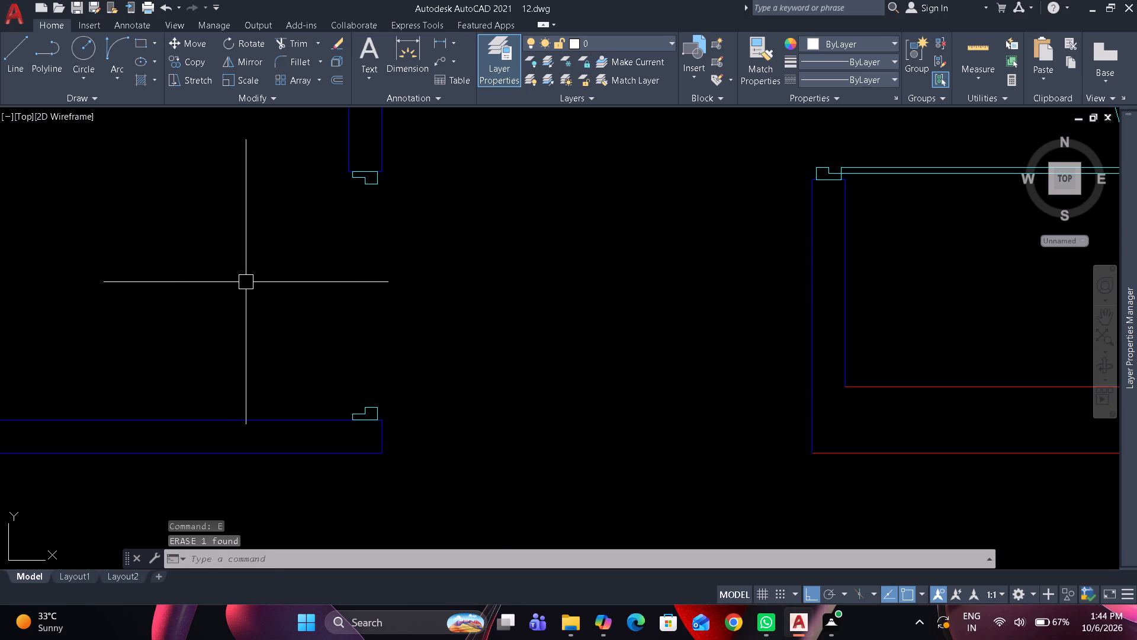
# Make Doores the current layer.
pyautogui.write('re')
pyautogui.press('Escape')
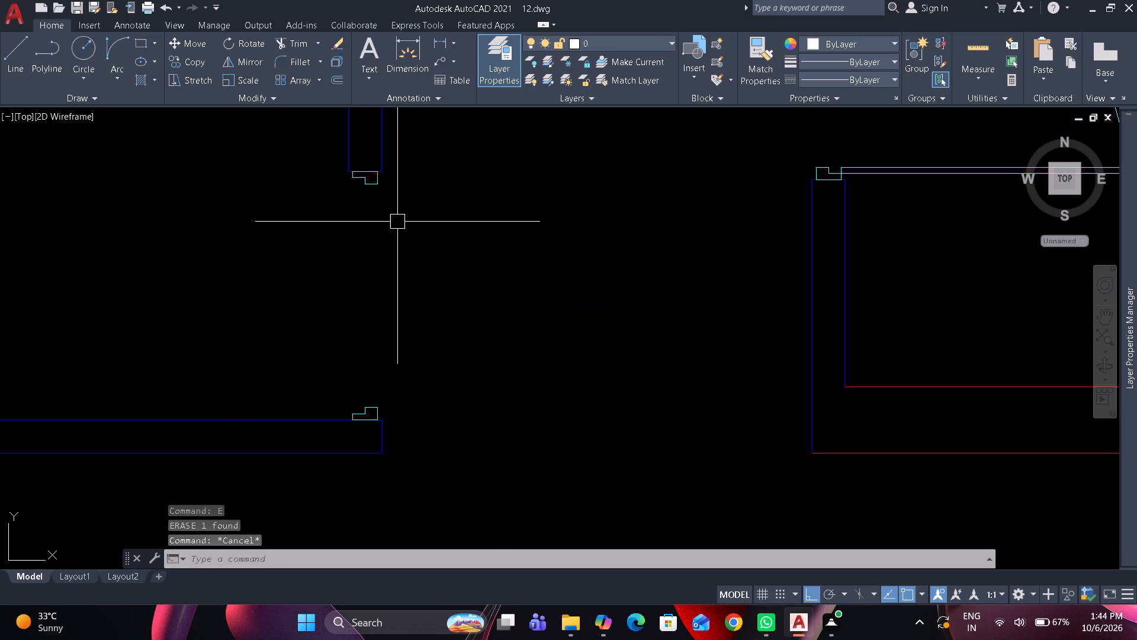
pyautogui.press('Escape')
pyautogui.press('Escape')
pyautogui.click(629, 36)
pyautogui.click(604, 95)
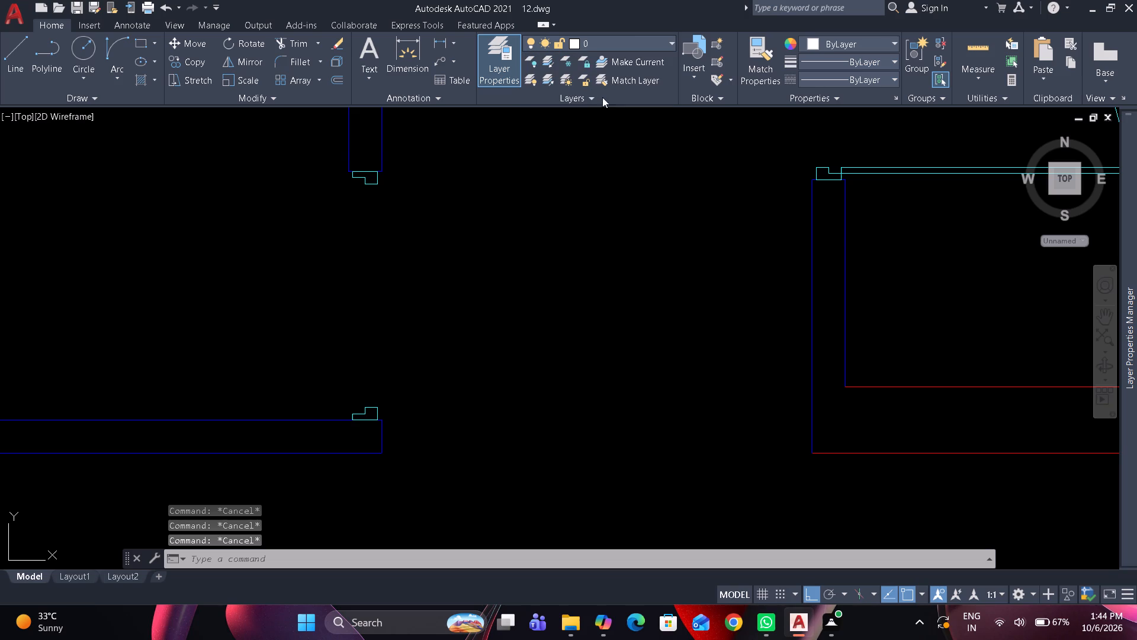
pyautogui.press('Escape')
pyautogui.press('Escape')
pyautogui.press('Escape')
pyautogui.press('Escape')
# Draw a rectangular door leaf about 1" wide and 2'-4" long between the two frame pieces of the small room's opening.
pyautogui.write('rec')
pyautogui.press('space')
pyautogui.scroll(1, 342, 206)
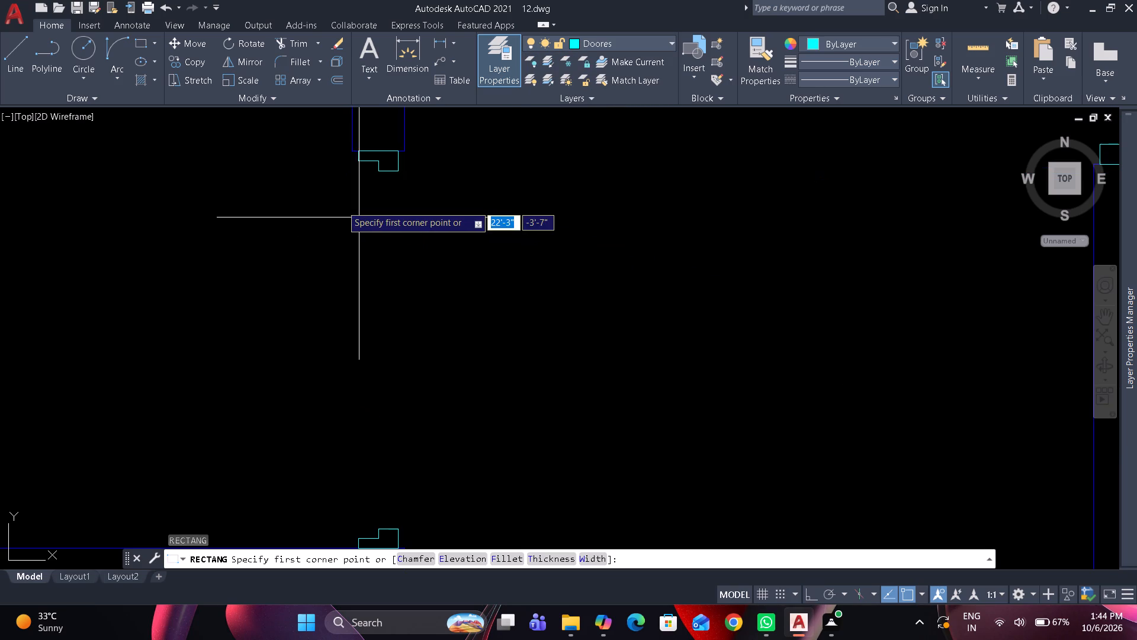
pyautogui.click(361, 169)
pyautogui.scroll(-1, 362, 175)
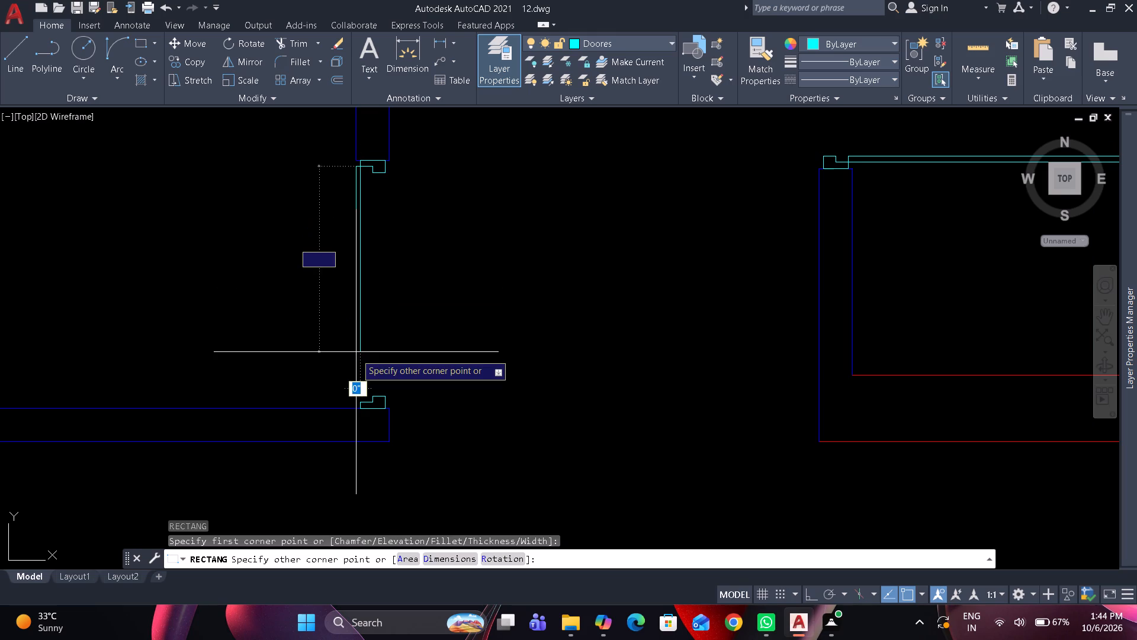
pyautogui.scroll(4, 361, 391)
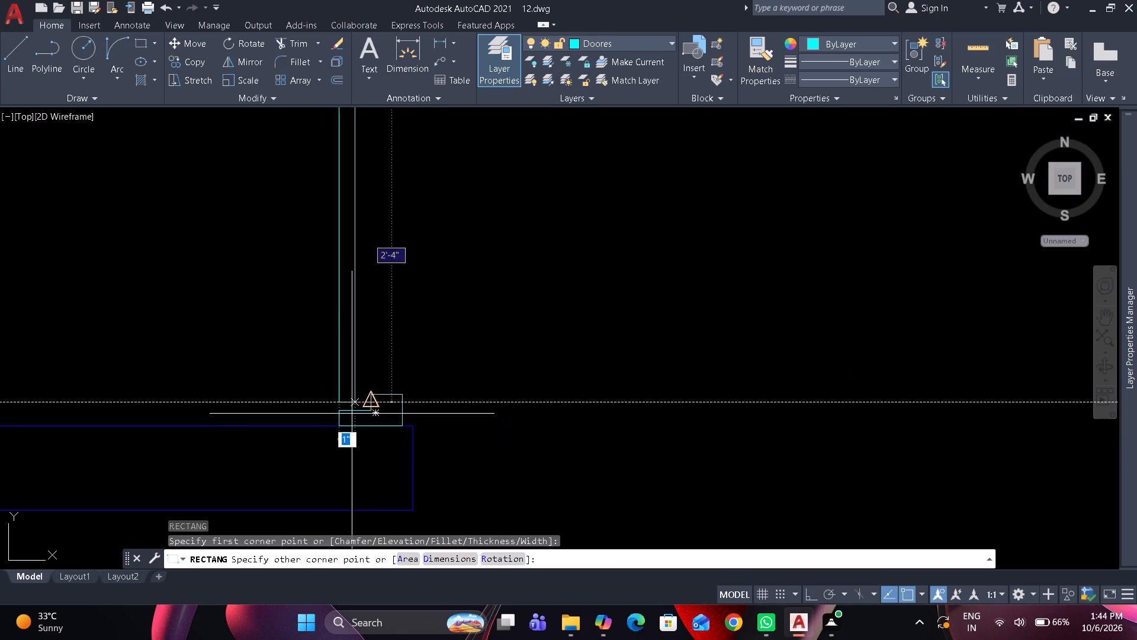
pyautogui.click(351, 414)
# Rotate the small room's door leaf 90° counterclockwise about its lower-left corner so it lies open into the room.
pyautogui.moveTo(351, 391); pyautogui.dragTo(352, 380)
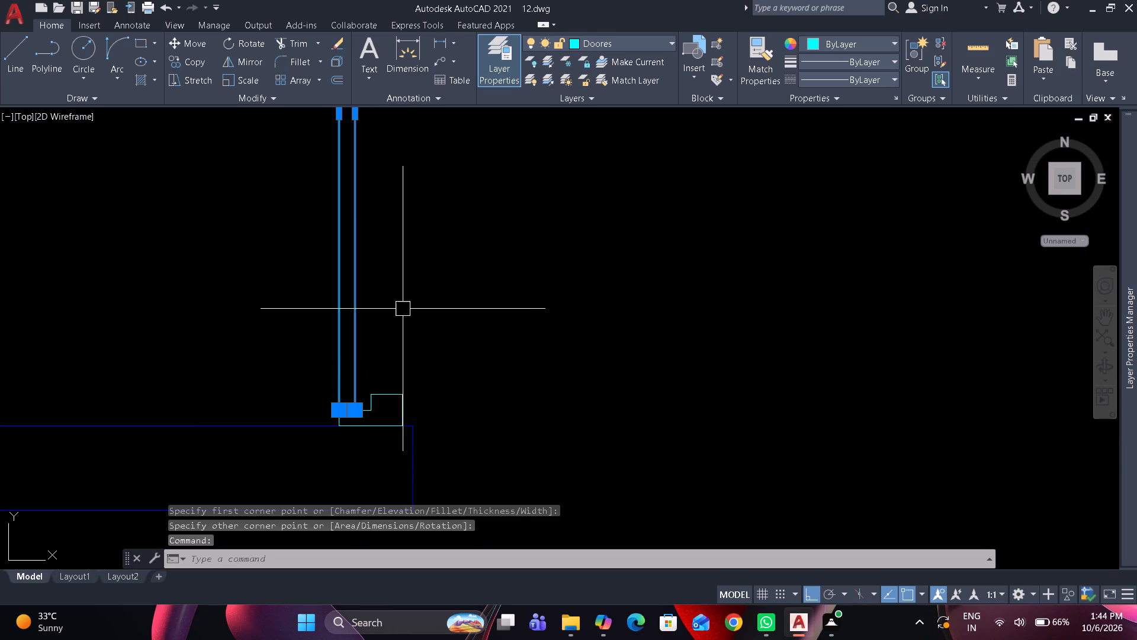
pyautogui.write('ro')
pyautogui.press('space')
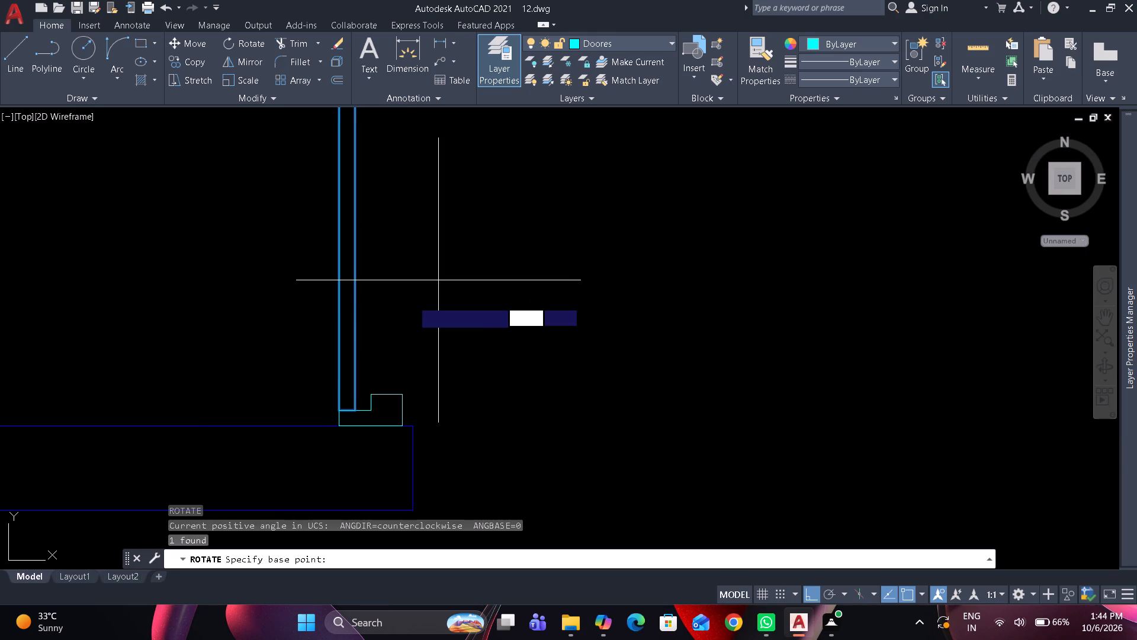
pyautogui.scroll(2, 302, 435)
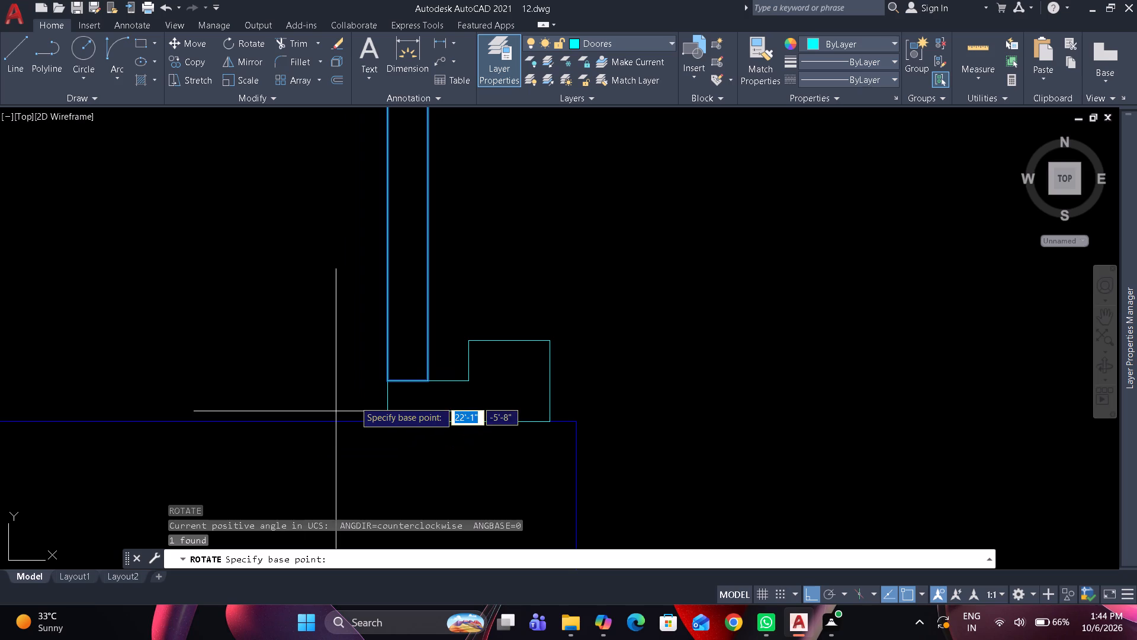
pyautogui.click(381, 382)
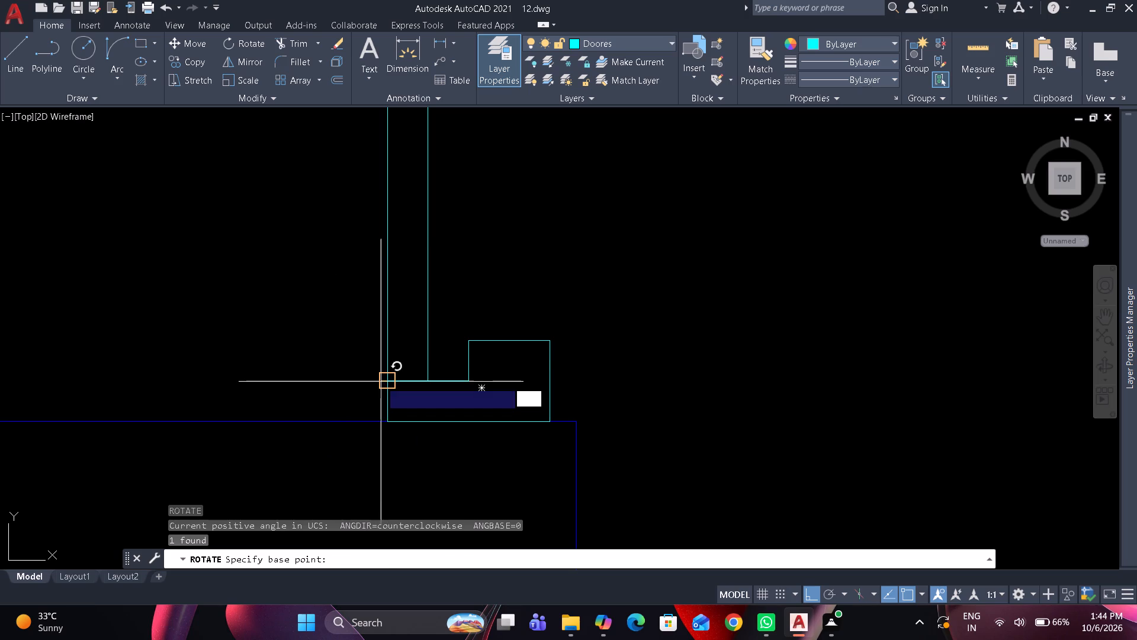
pyautogui.click(395, 329)
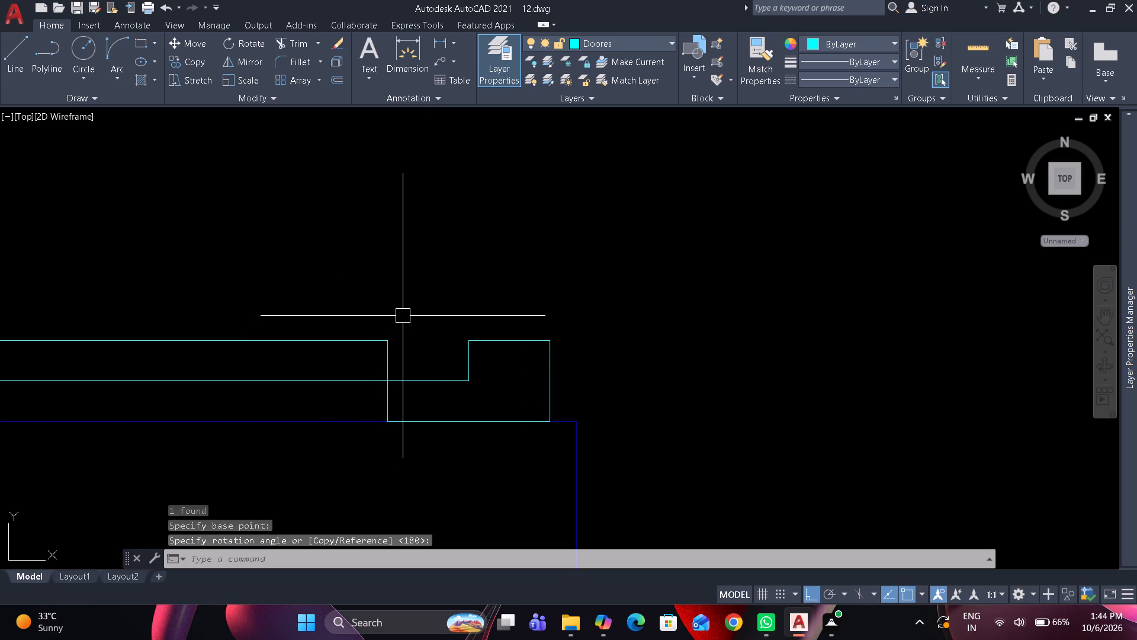
# Draw the small room's door swing as a start-end-direction arc from the leaf's free end to the upper frame piece, starting vertically upward.
pyautogui.click(124, 41)
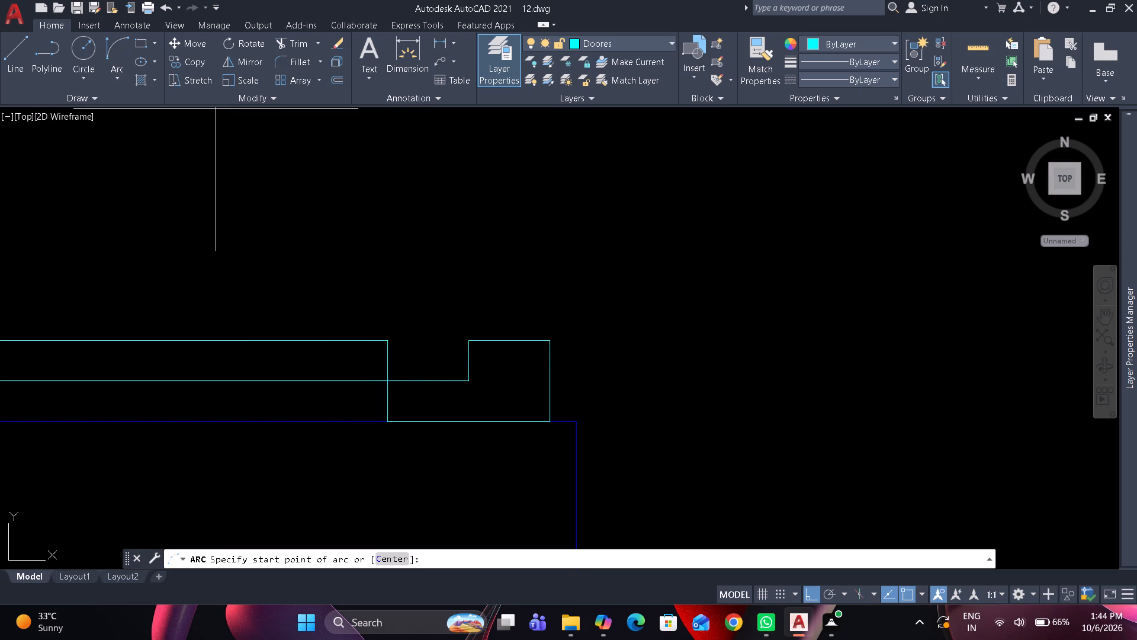
pyautogui.scroll(-2, 148, 210)
pyautogui.moveTo(419, 291); pyautogui.dragTo(660, 335, button='middle')
pyautogui.scroll(-1, 609, 308)
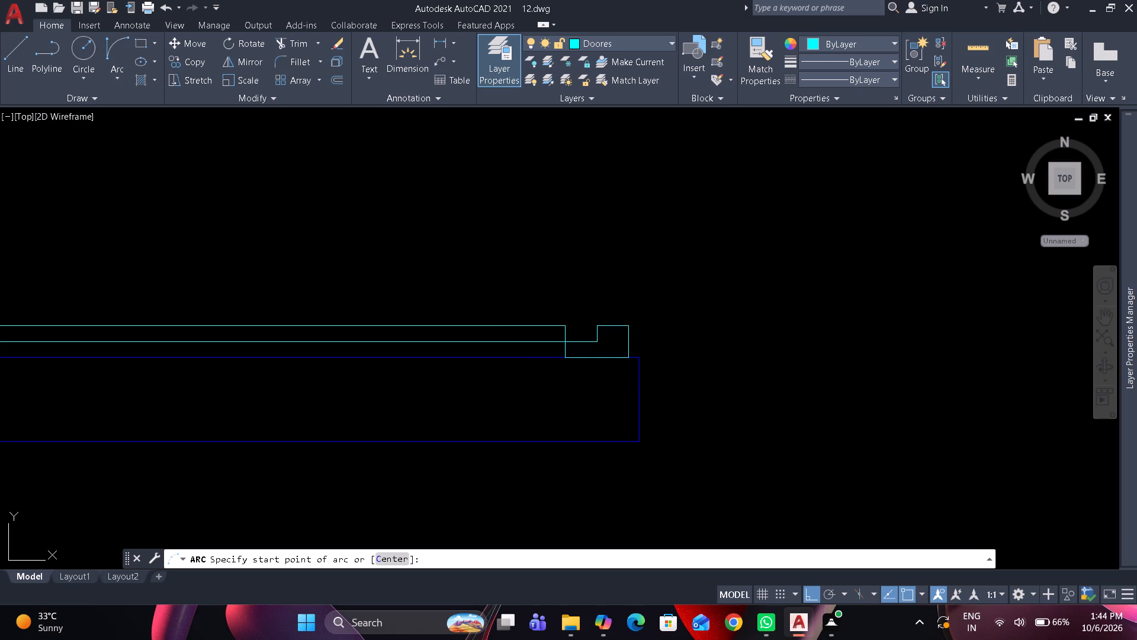
pyautogui.moveTo(441, 250); pyautogui.dragTo(688, 337, button='middle')
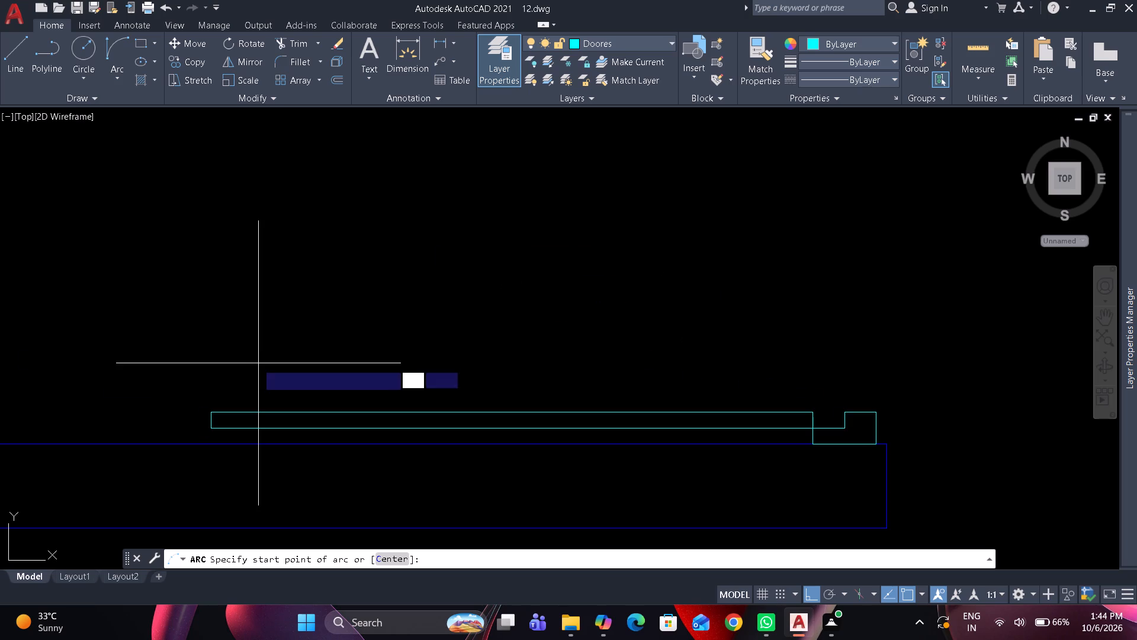
pyautogui.scroll(1, 237, 379)
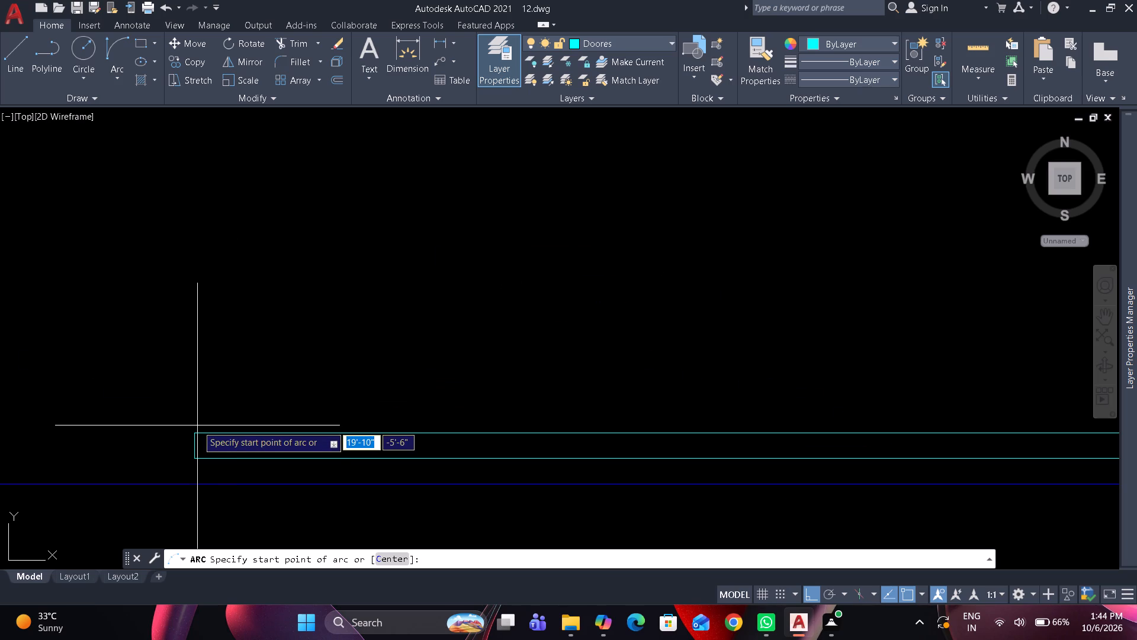
pyautogui.moveTo(195, 430); pyautogui.dragTo(204, 424)
pyautogui.scroll(-4, 239, 382)
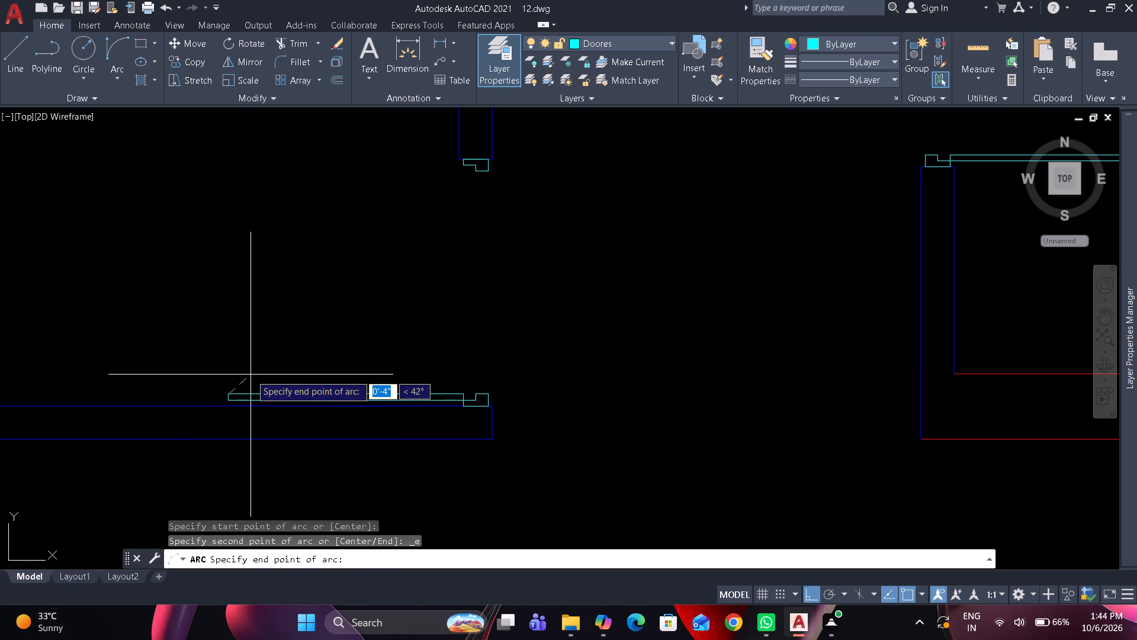
pyautogui.scroll(2, 452, 187)
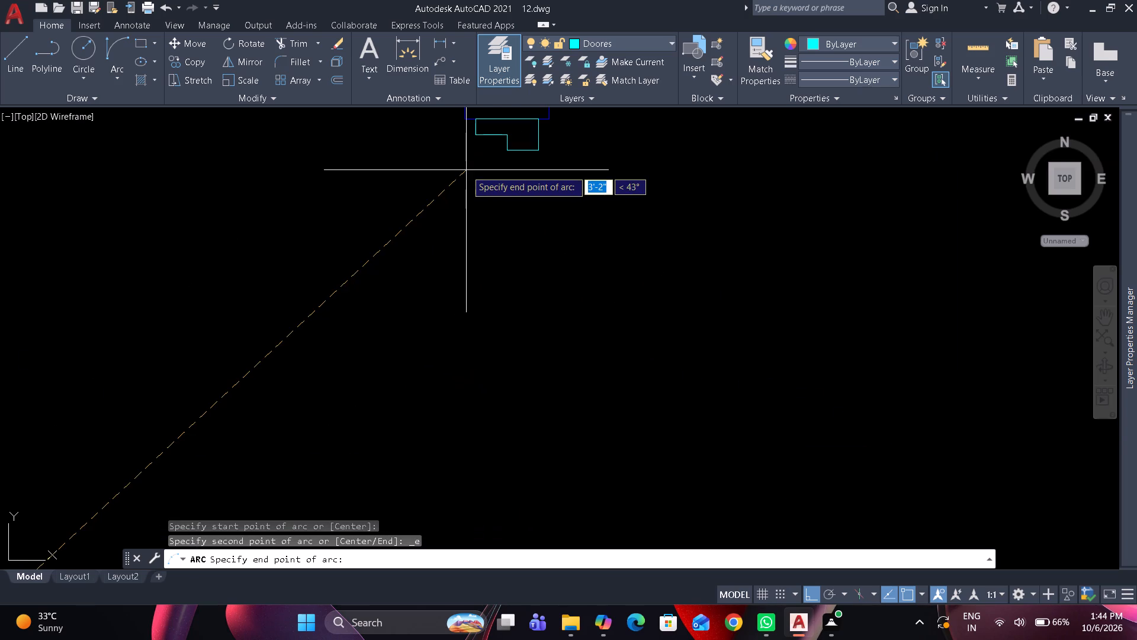
pyautogui.click(474, 140)
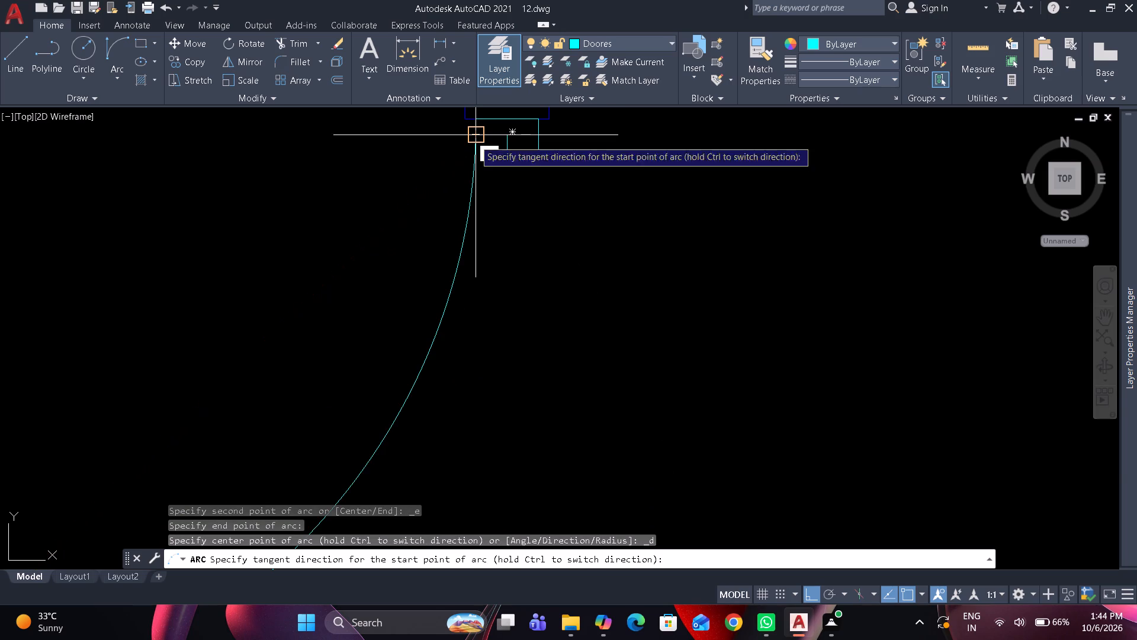
pyautogui.scroll(-3, 267, 239)
pyautogui.click(185, 190)
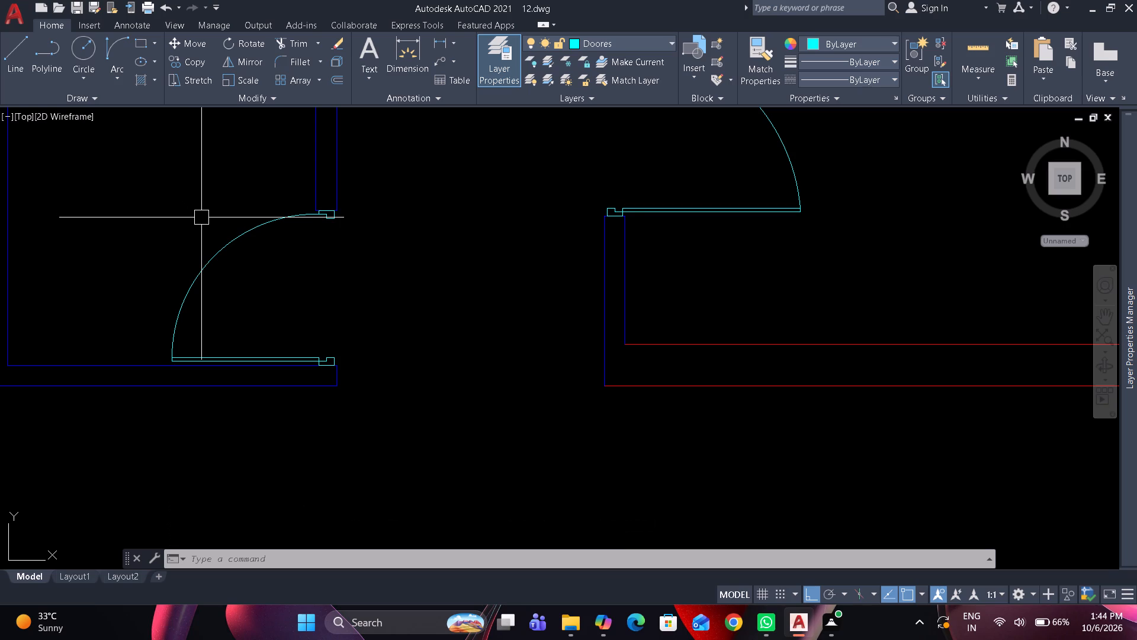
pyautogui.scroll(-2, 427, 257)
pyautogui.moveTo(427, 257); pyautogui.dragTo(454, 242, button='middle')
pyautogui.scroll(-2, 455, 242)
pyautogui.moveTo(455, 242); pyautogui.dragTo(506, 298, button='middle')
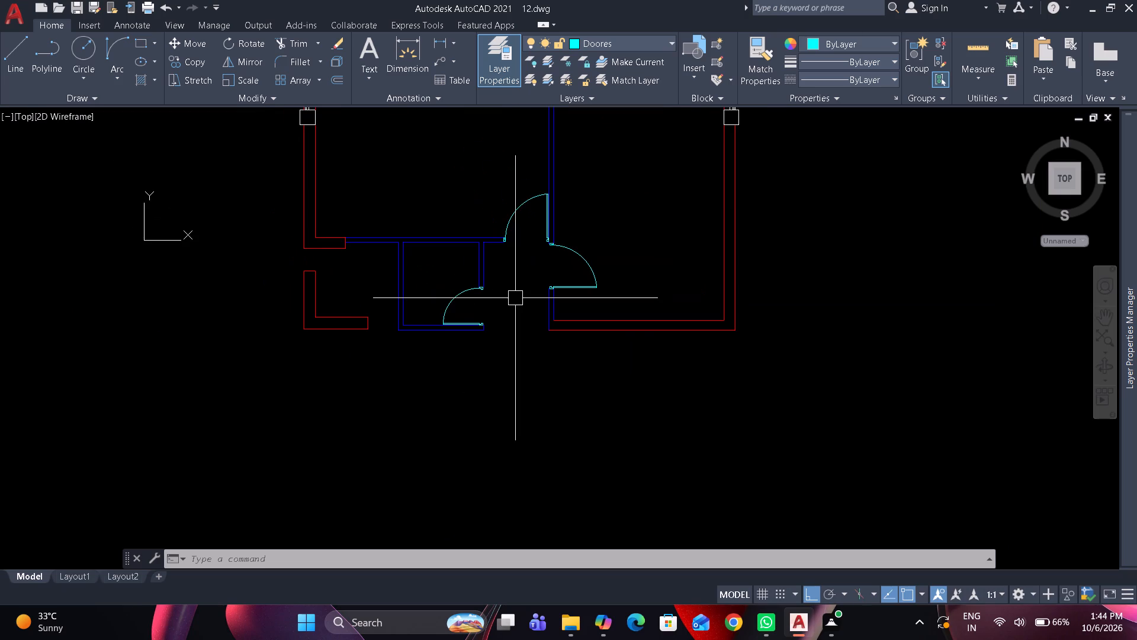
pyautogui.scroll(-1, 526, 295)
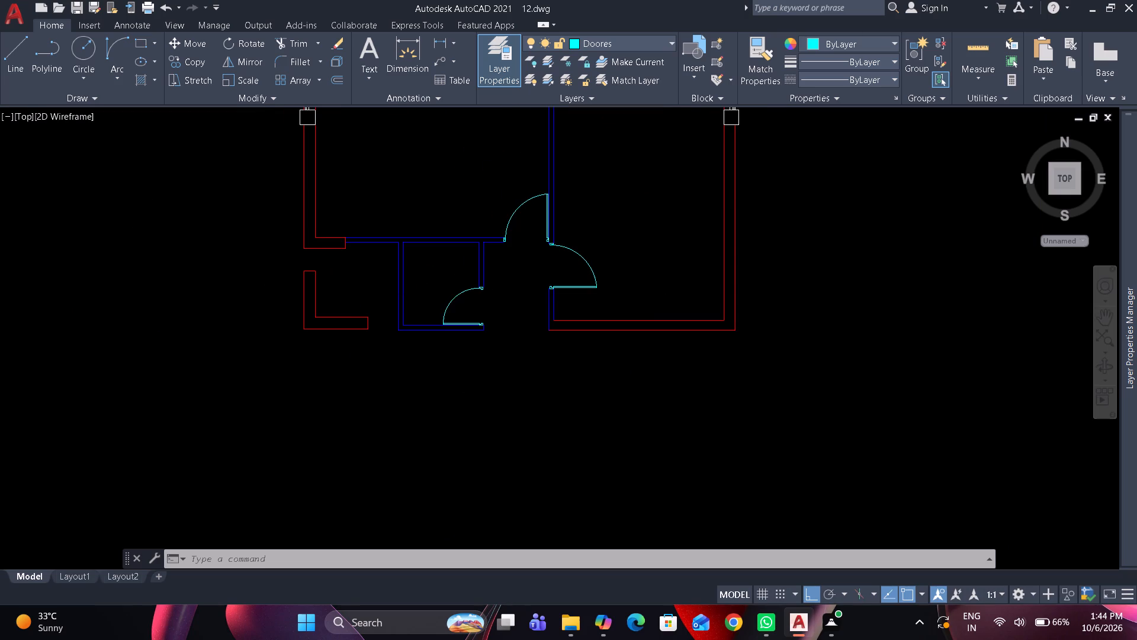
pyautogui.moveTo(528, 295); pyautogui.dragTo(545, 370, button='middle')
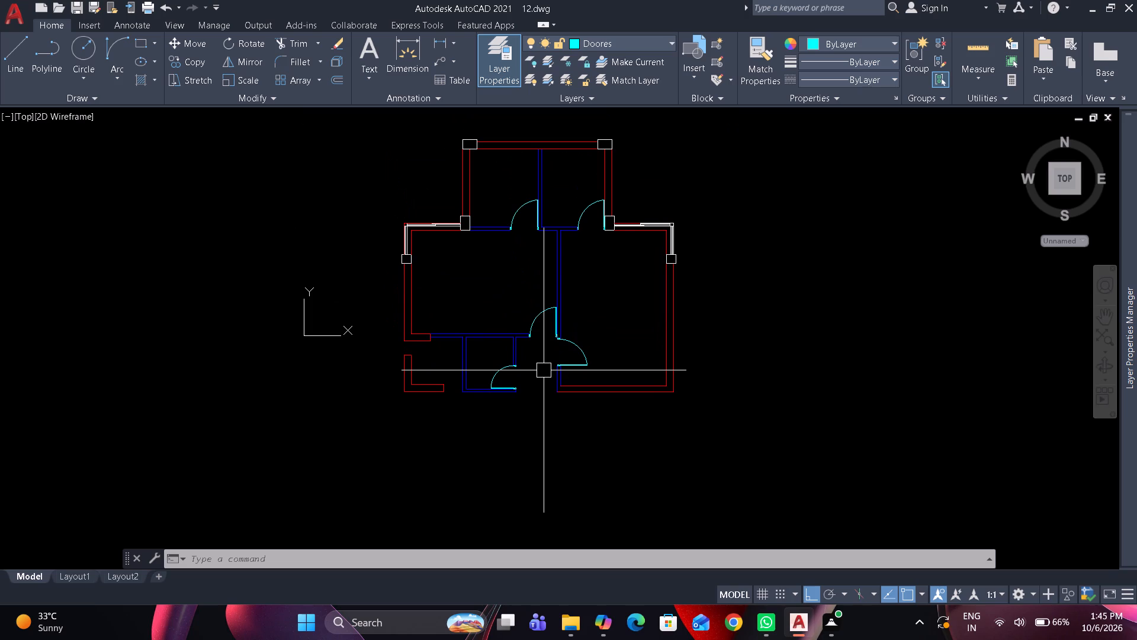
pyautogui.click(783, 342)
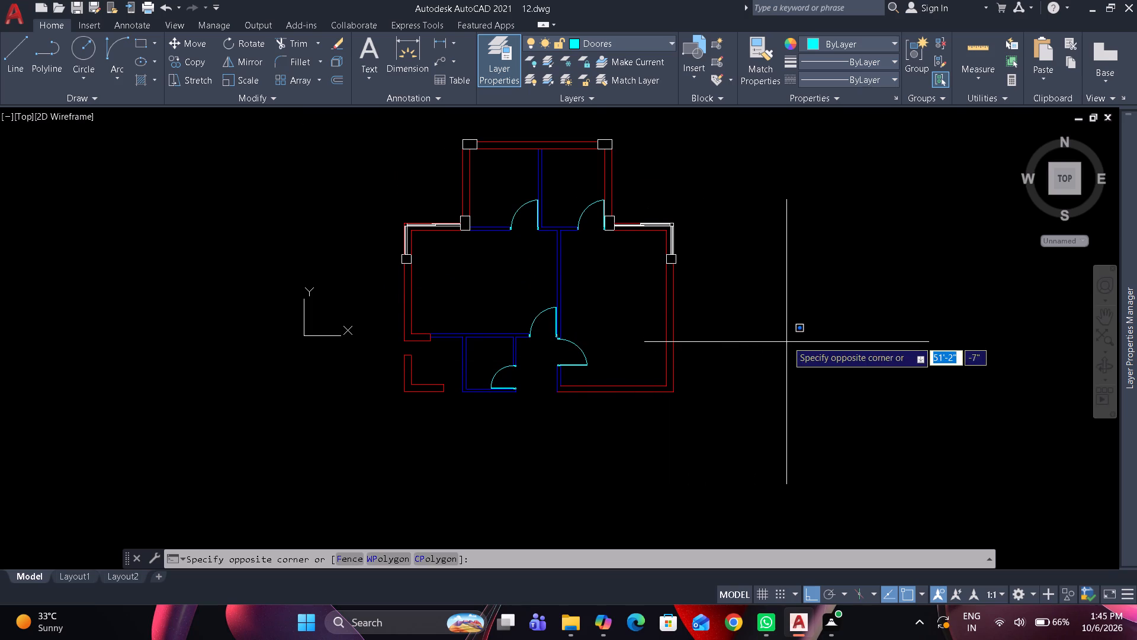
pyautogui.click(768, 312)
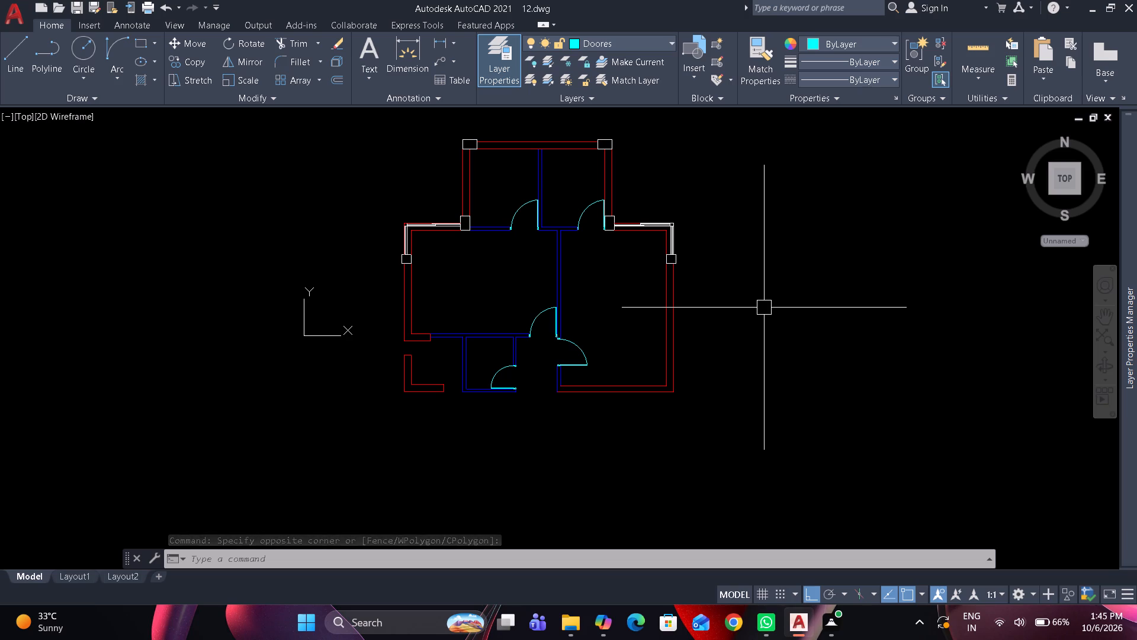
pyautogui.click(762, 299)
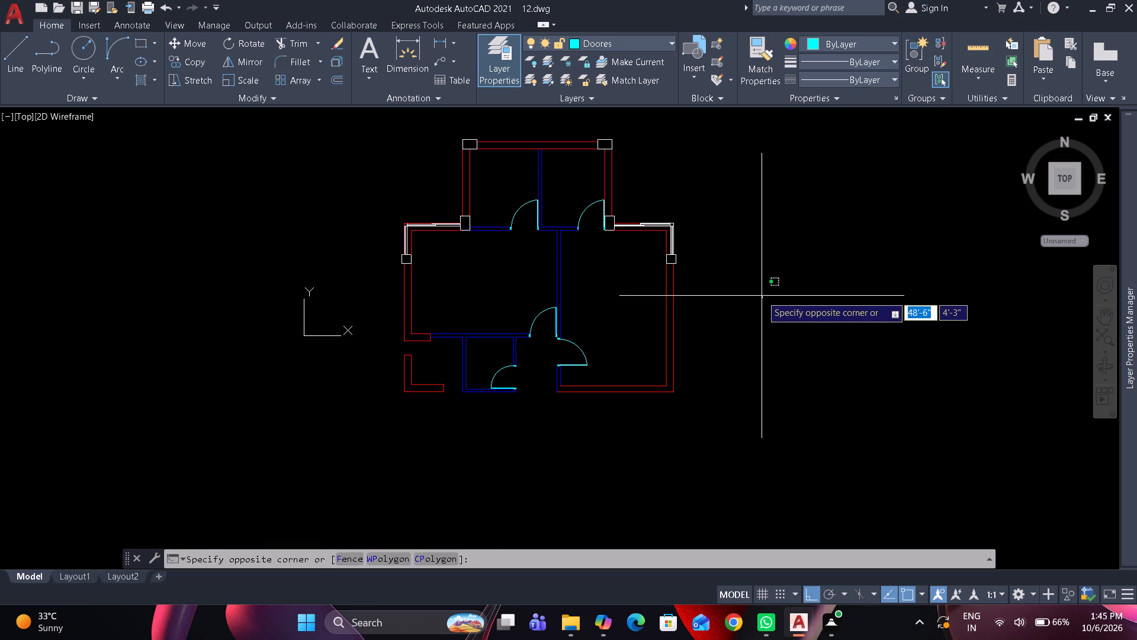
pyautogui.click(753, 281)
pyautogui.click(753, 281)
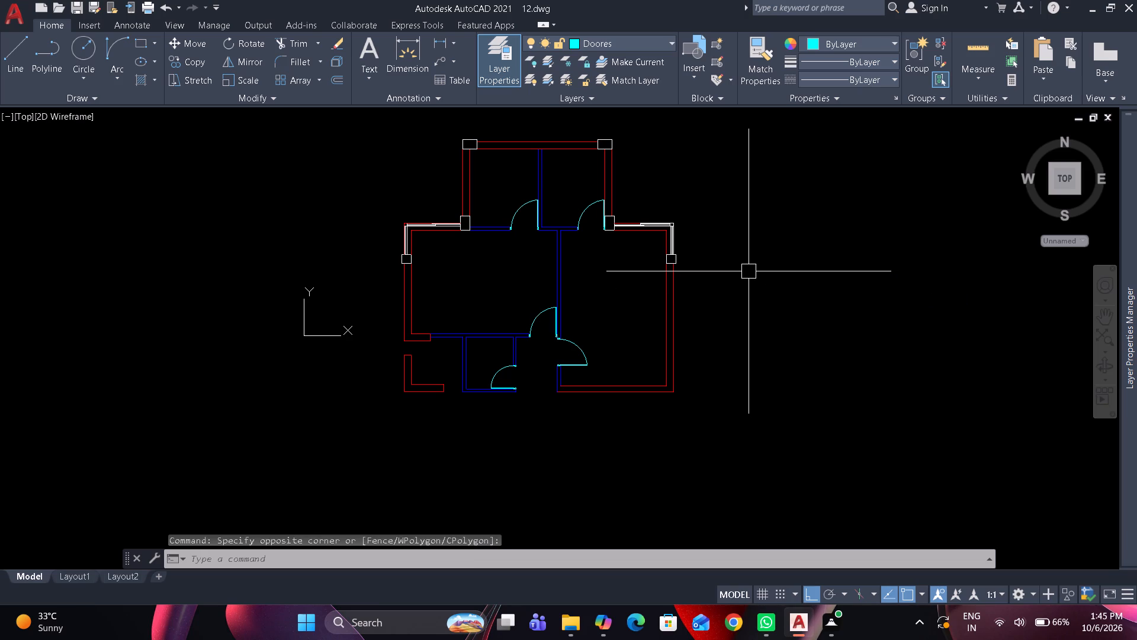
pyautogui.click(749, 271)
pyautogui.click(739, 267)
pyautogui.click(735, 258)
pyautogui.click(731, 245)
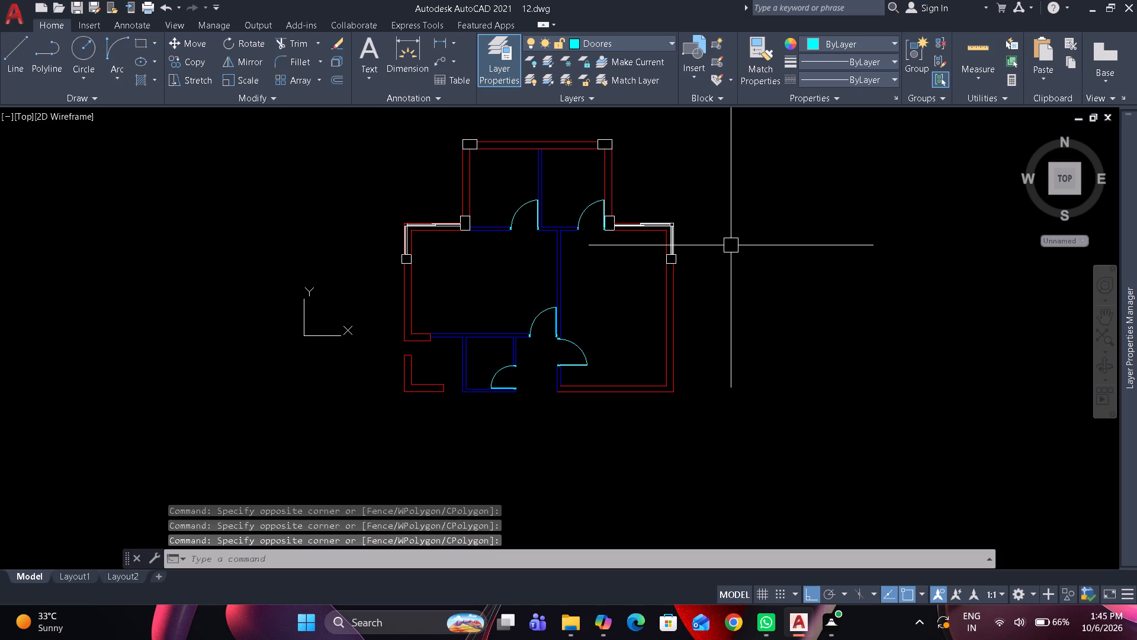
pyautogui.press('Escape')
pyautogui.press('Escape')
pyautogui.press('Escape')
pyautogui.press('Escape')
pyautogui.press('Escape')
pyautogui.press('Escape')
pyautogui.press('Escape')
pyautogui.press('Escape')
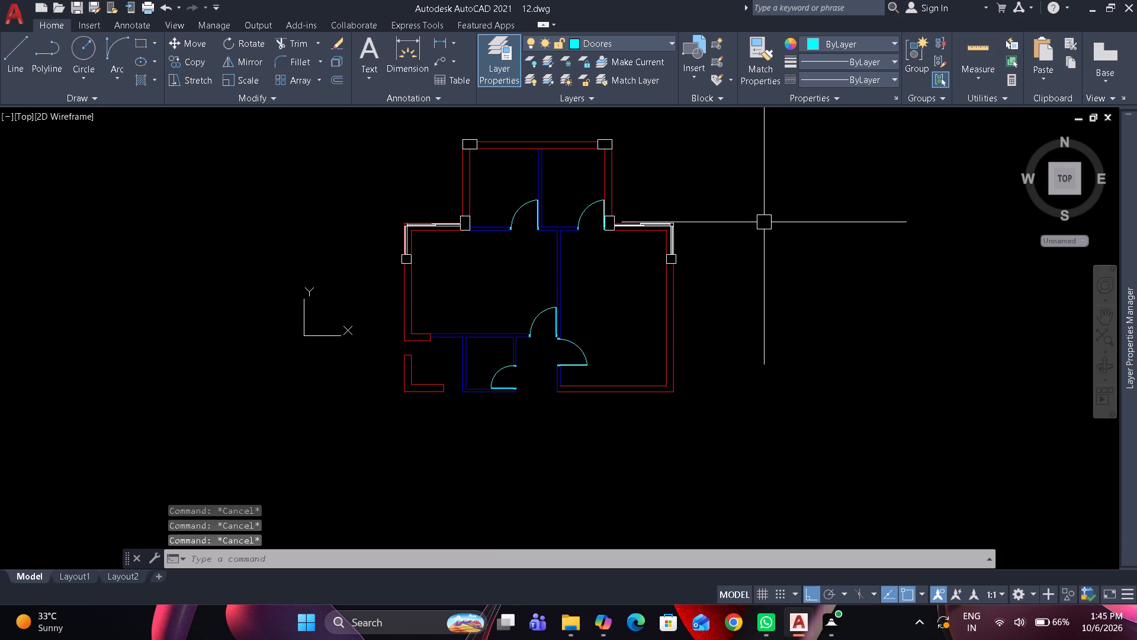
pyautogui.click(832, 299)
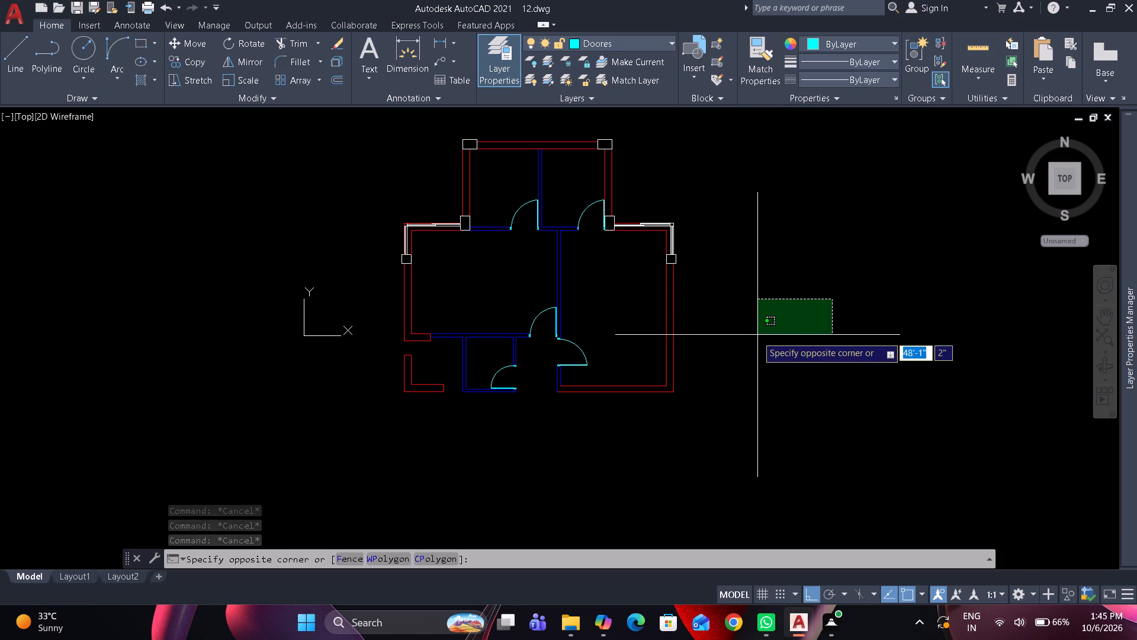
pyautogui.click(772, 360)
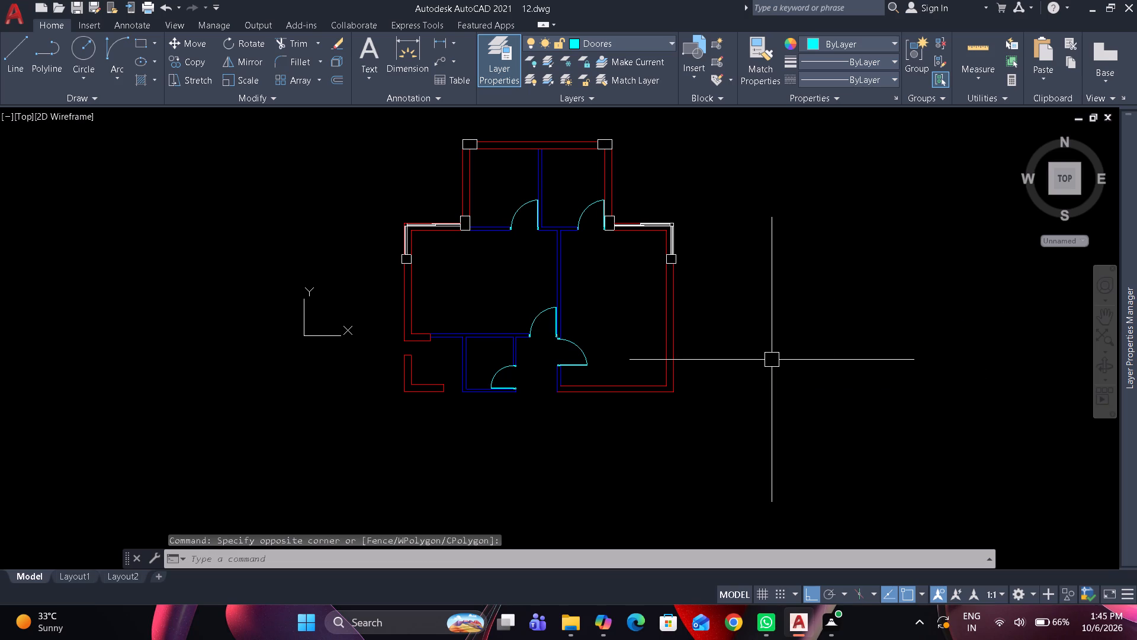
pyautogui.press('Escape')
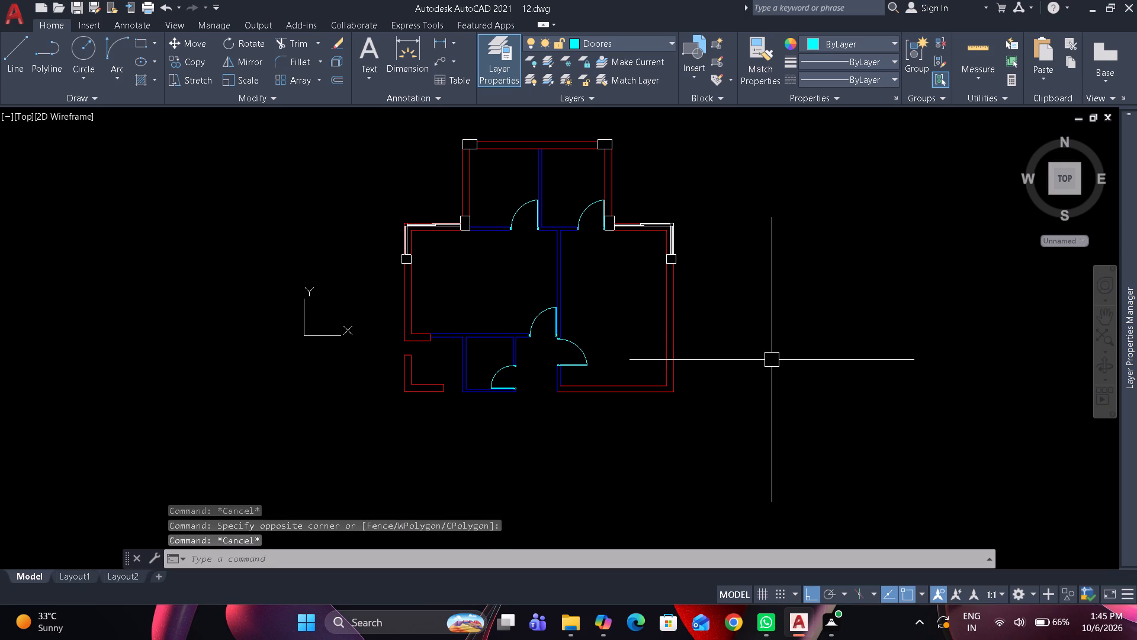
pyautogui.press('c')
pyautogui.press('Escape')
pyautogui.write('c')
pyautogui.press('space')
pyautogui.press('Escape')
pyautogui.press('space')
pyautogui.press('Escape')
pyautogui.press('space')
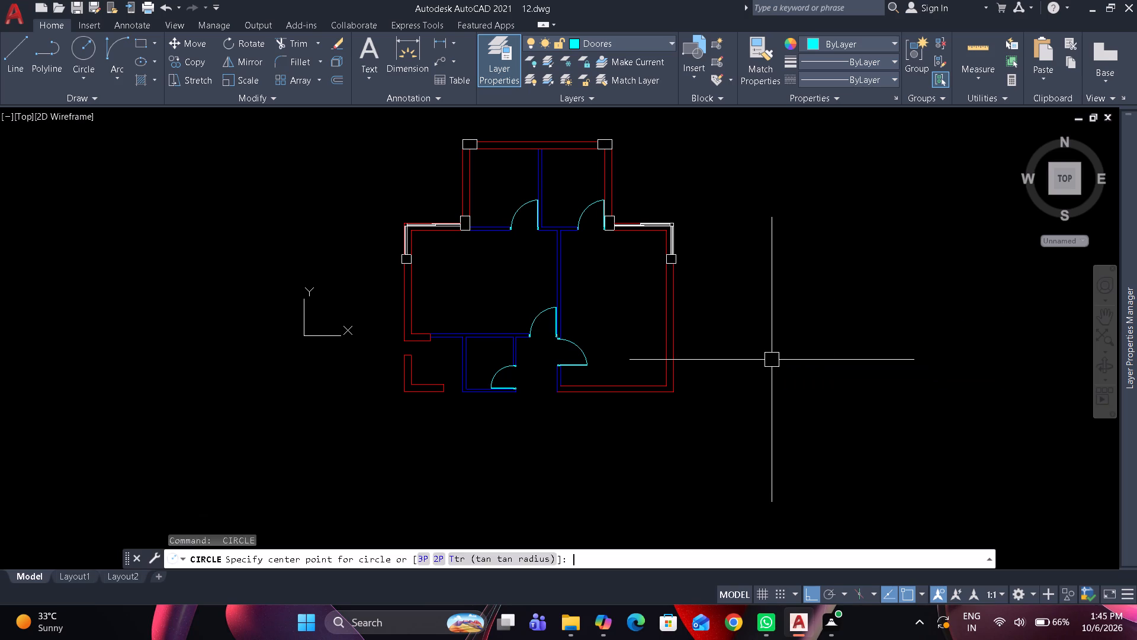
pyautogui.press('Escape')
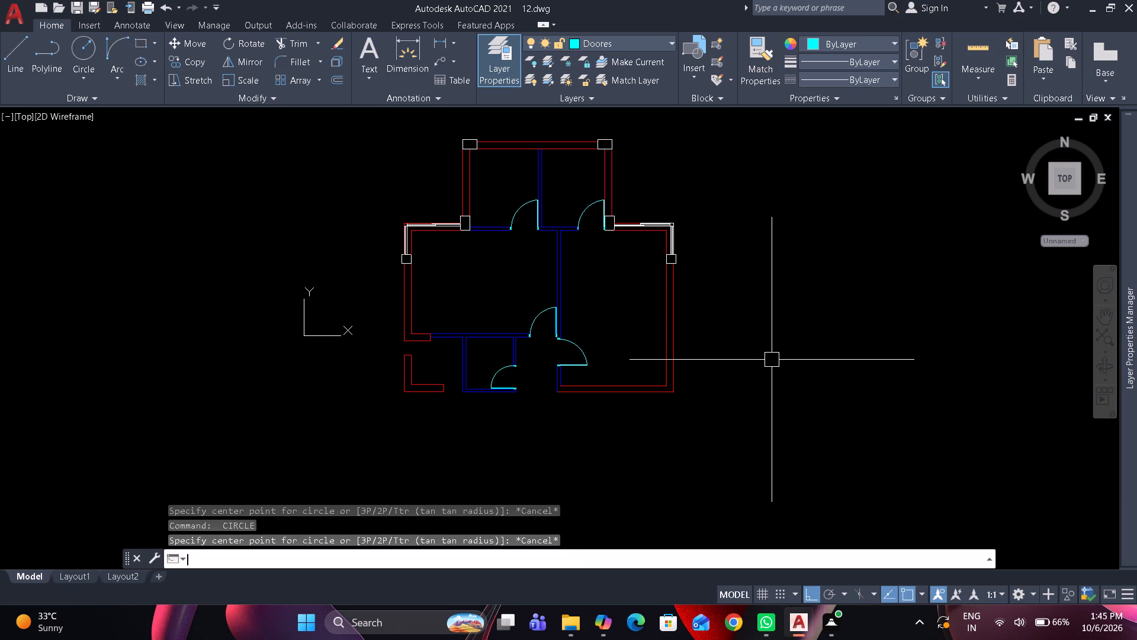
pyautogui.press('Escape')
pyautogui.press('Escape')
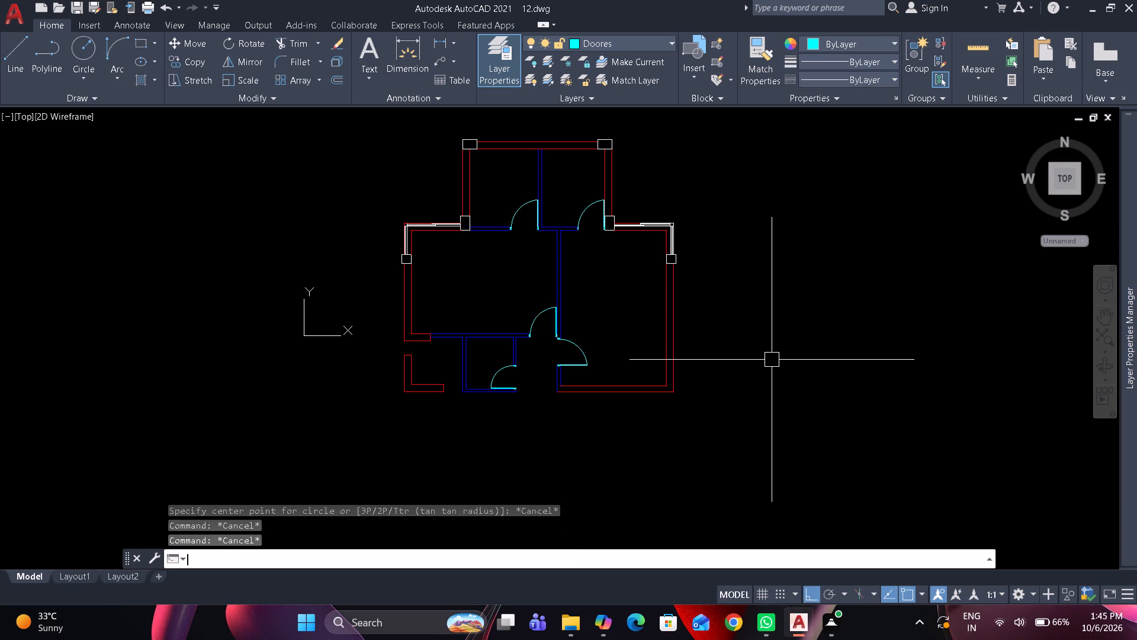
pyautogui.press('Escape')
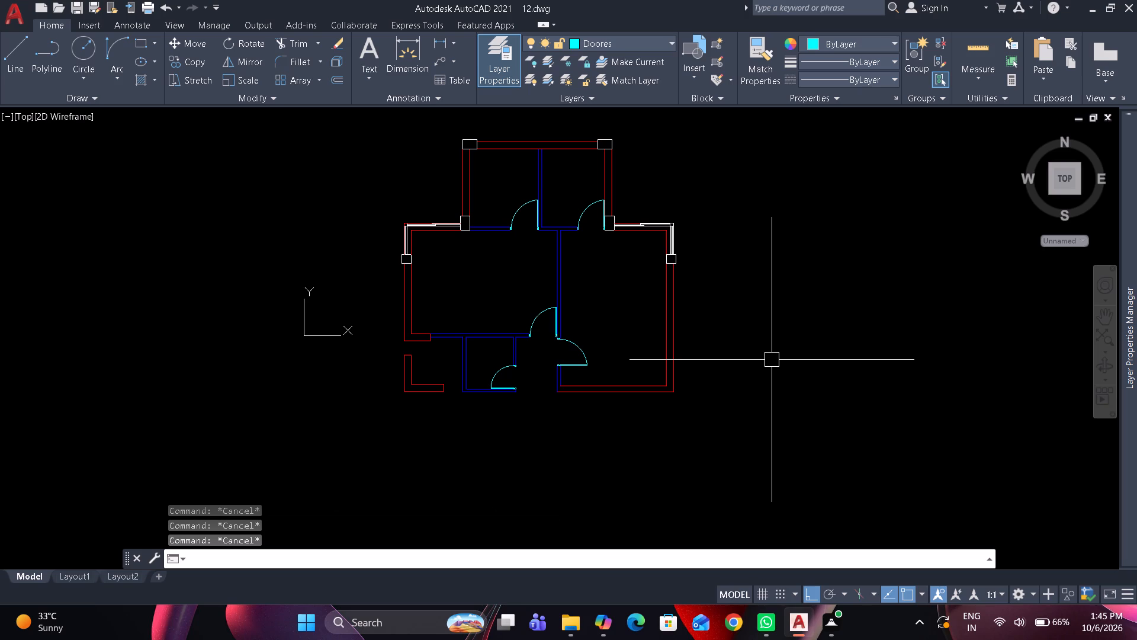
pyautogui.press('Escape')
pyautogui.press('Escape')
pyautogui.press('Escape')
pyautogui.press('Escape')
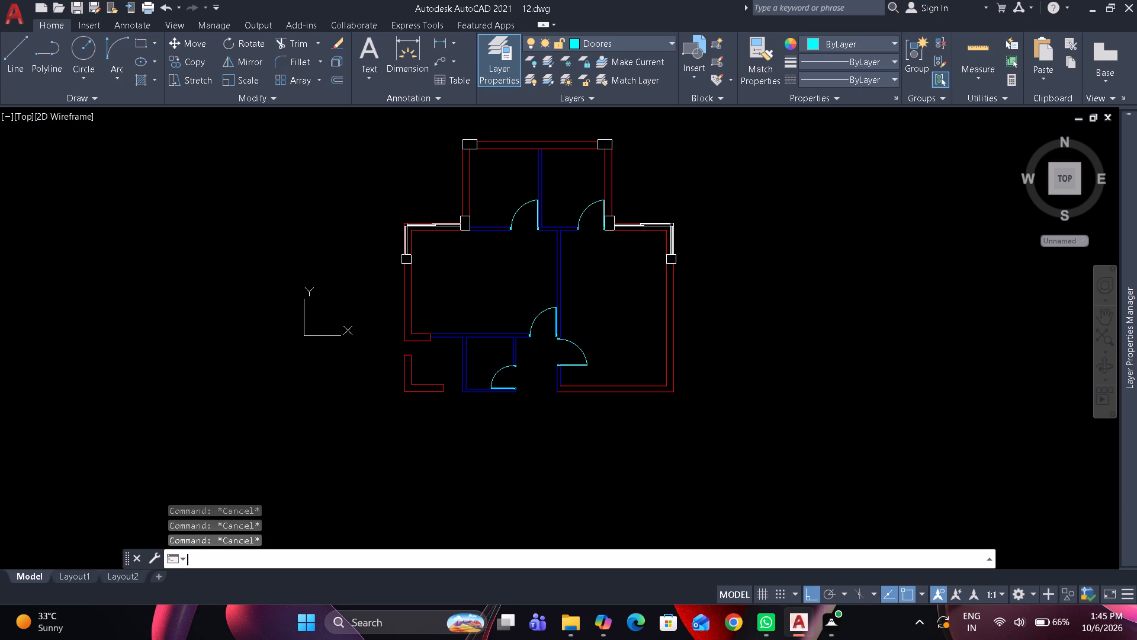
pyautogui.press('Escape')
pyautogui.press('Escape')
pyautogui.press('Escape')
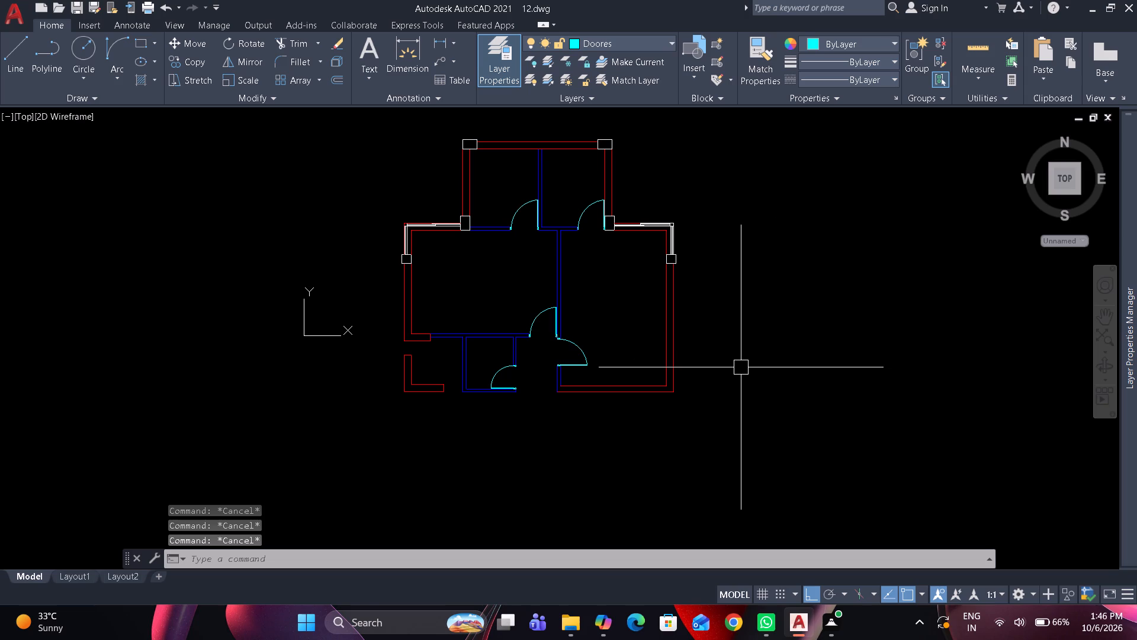
# Offset the outer bottom line of the large lower-right room's wall 6'9" downward.
pyautogui.moveTo(709, 369); pyautogui.dragTo(732, 347, button='middle')
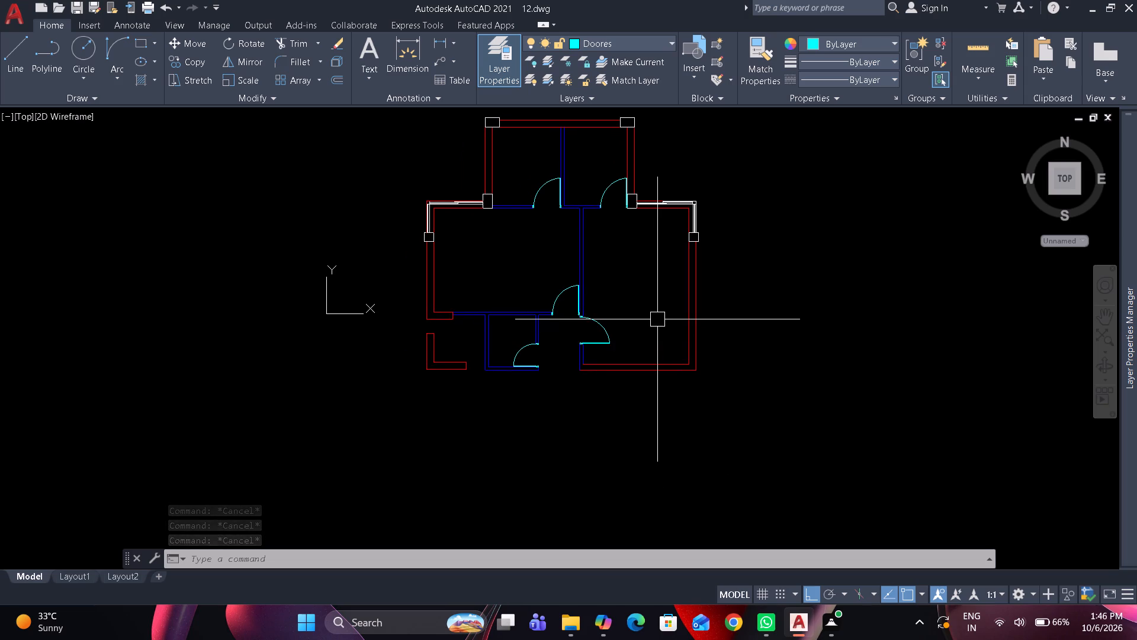
pyautogui.moveTo(599, 376); pyautogui.dragTo(599, 375, button='middle')
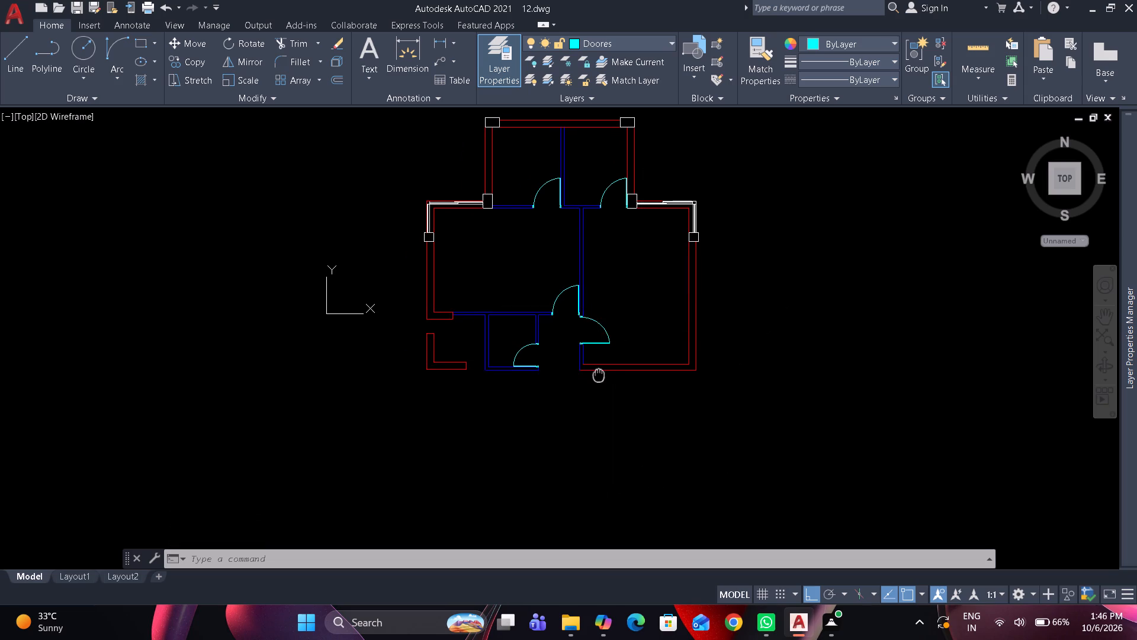
pyautogui.moveTo(599, 375); pyautogui.dragTo(618, 335, button='middle')
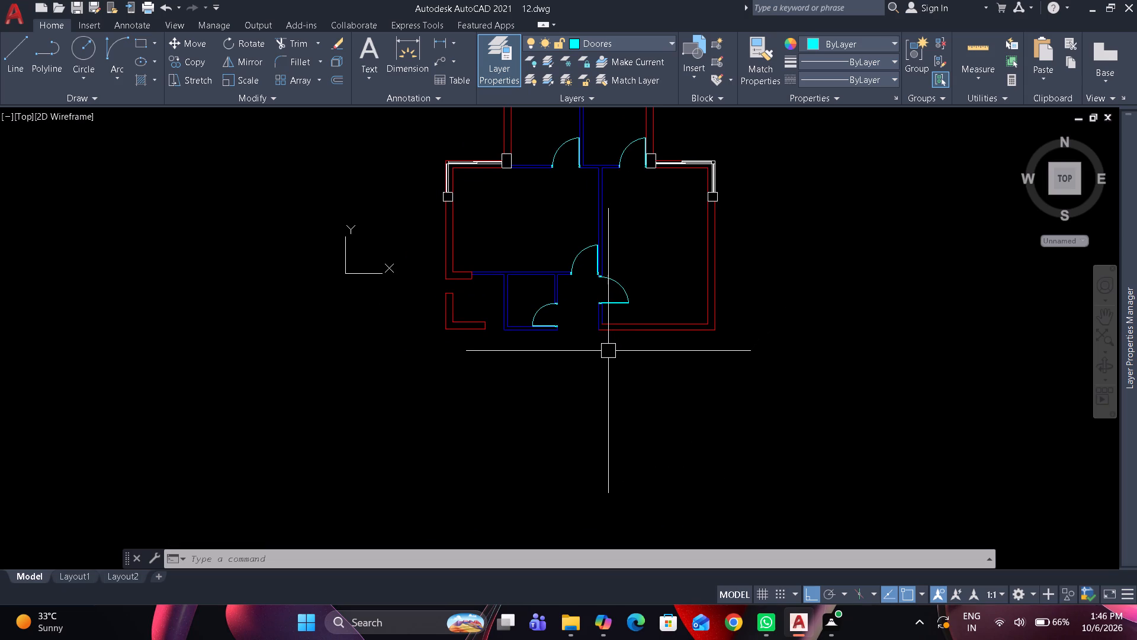
pyautogui.scroll(1, 608, 351)
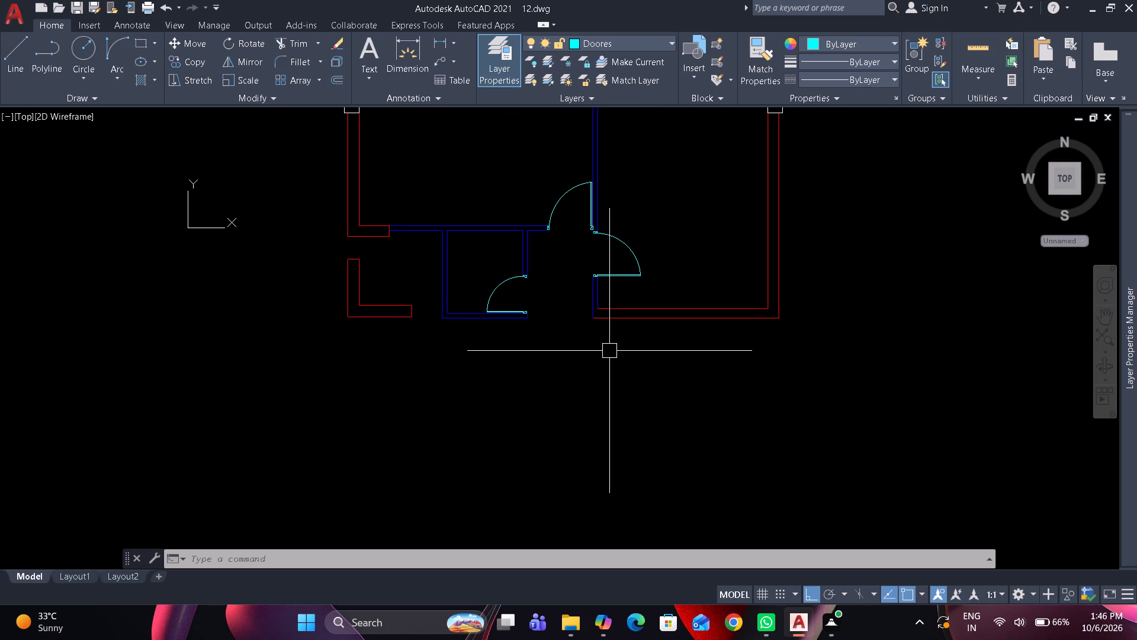
pyautogui.write('o')
pyautogui.press('space')
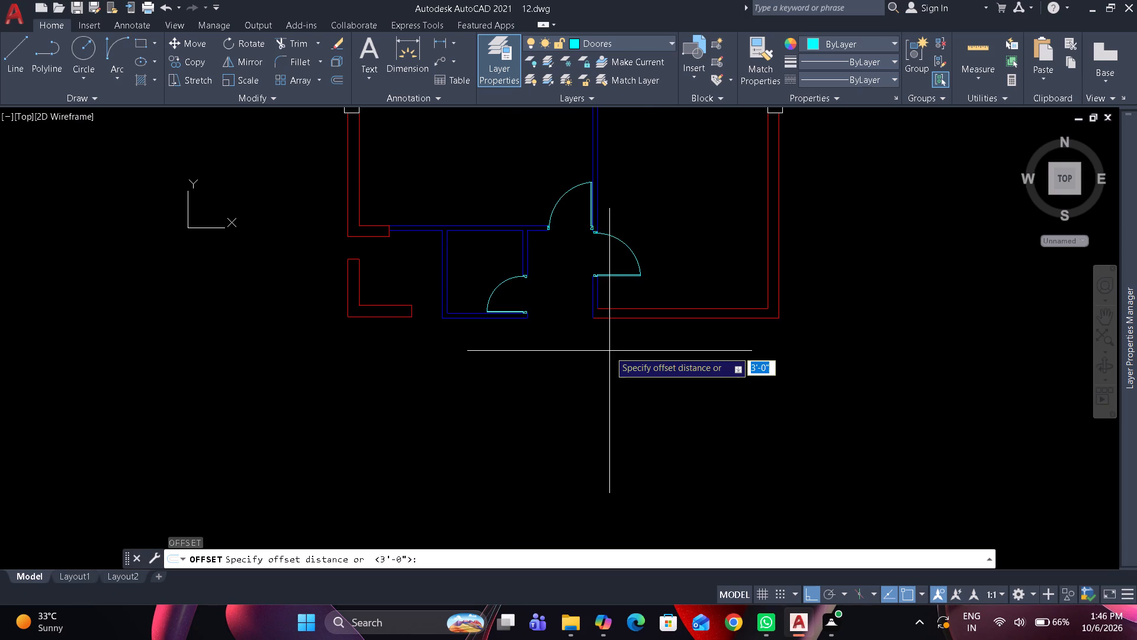
pyautogui.write("6'")
pyautogui.write('9"')
pyautogui.press('Return')
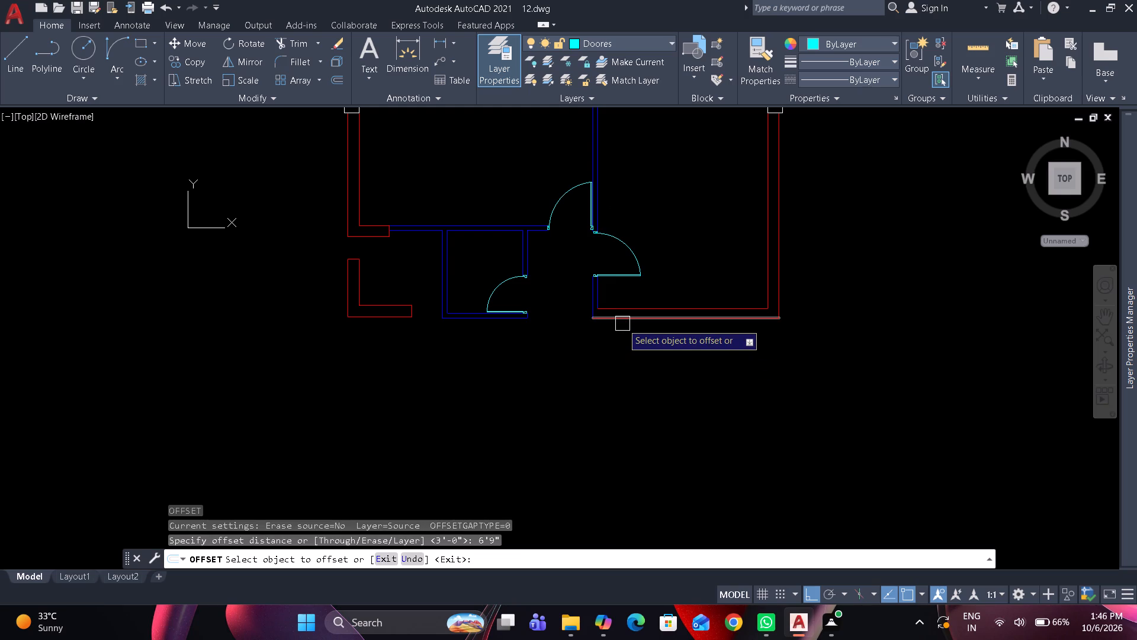
pyautogui.click(622, 324)
pyautogui.click(619, 372)
pyautogui.press('space')
# Offset the new horizontal wall line 9" further downward to give the wall its thickness.
pyautogui.press('space')
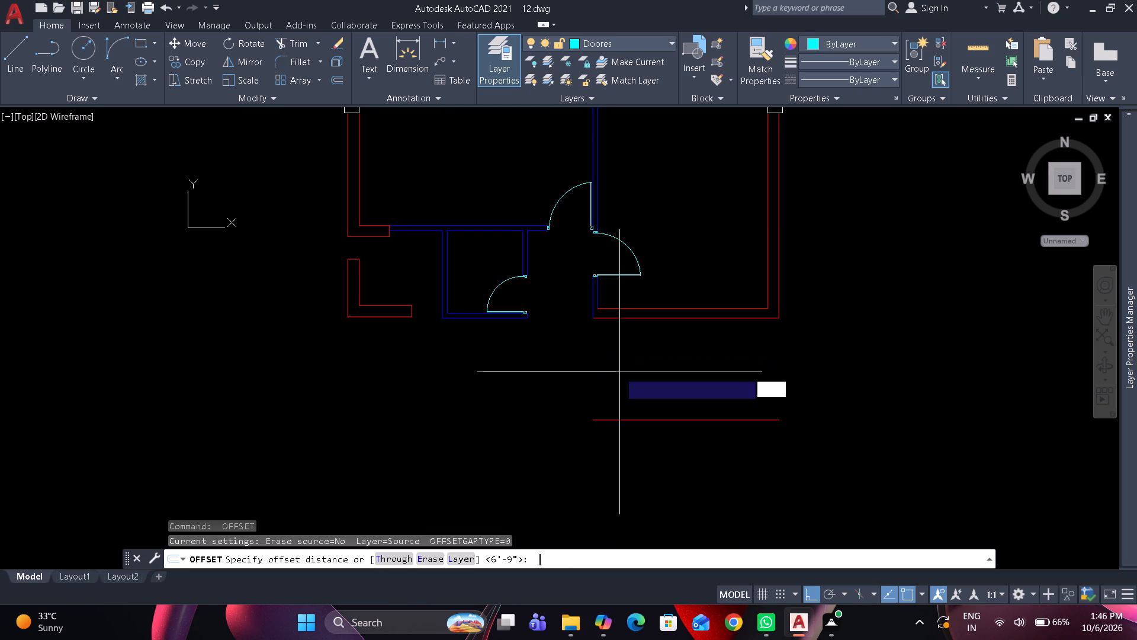
pyautogui.press('9')
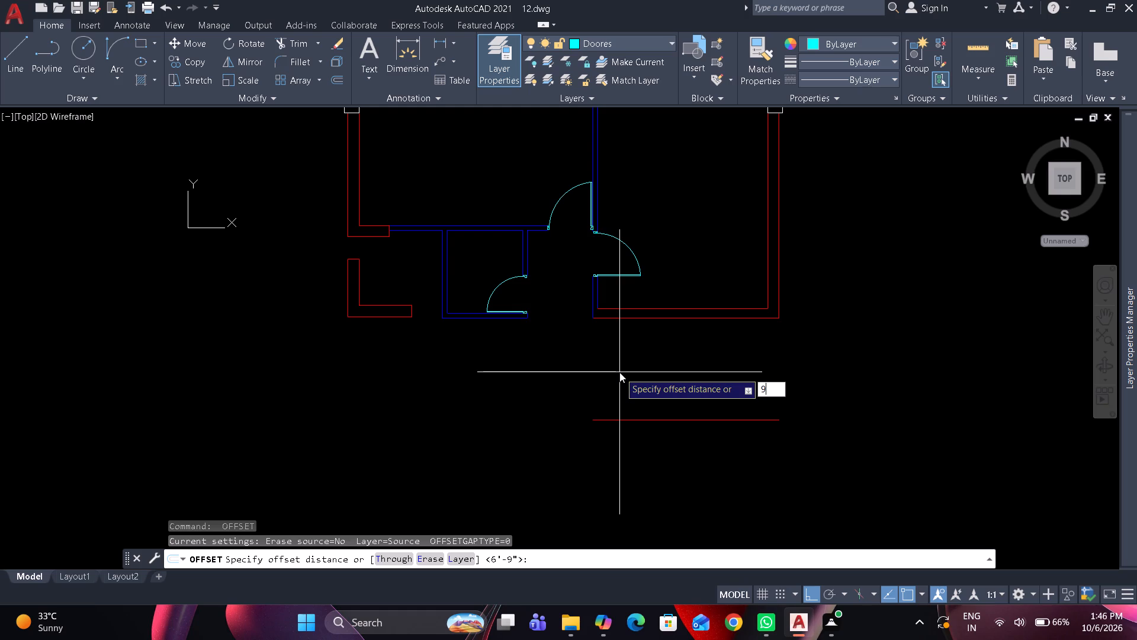
pyautogui.hotkey('shift', '"')
pyautogui.press('Return')
pyautogui.click(624, 418)
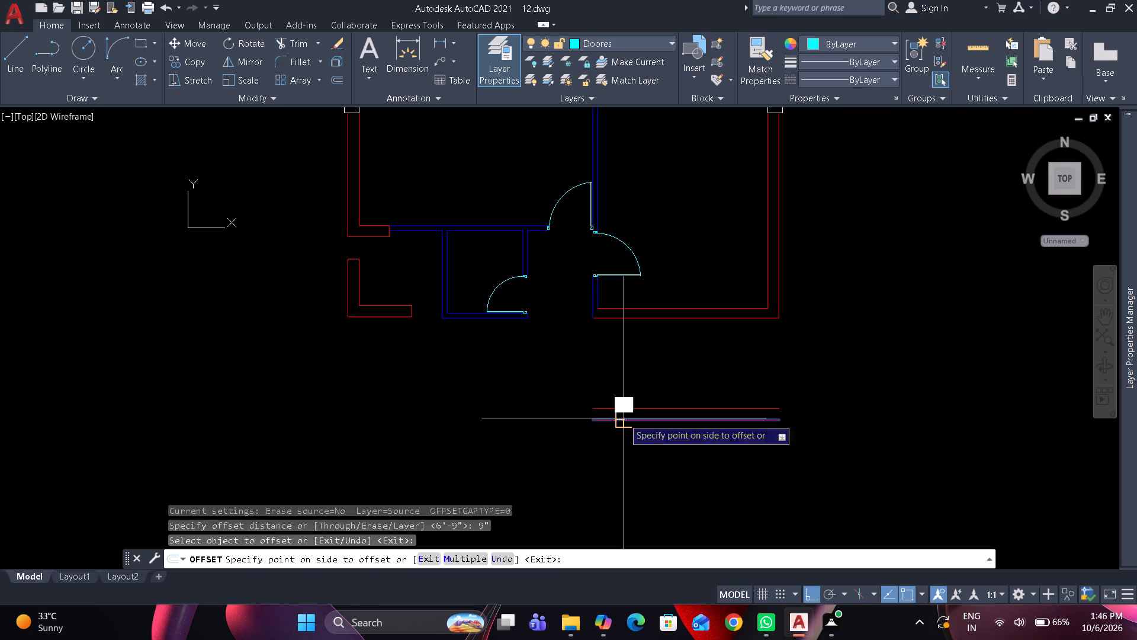
pyautogui.click(628, 467)
pyautogui.press('space')
# Draw a vertical line on layer 0 from the upper new line's left end to the wall corner above.
pyautogui.scroll(1, 617, 405)
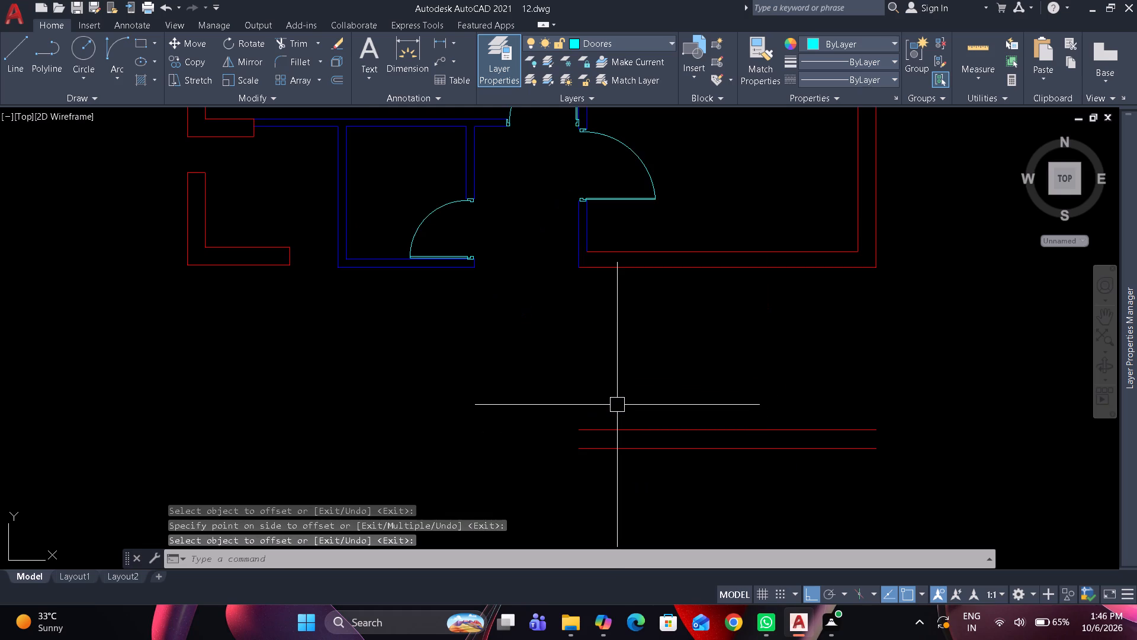
pyautogui.click(656, 41)
pyautogui.click(636, 58)
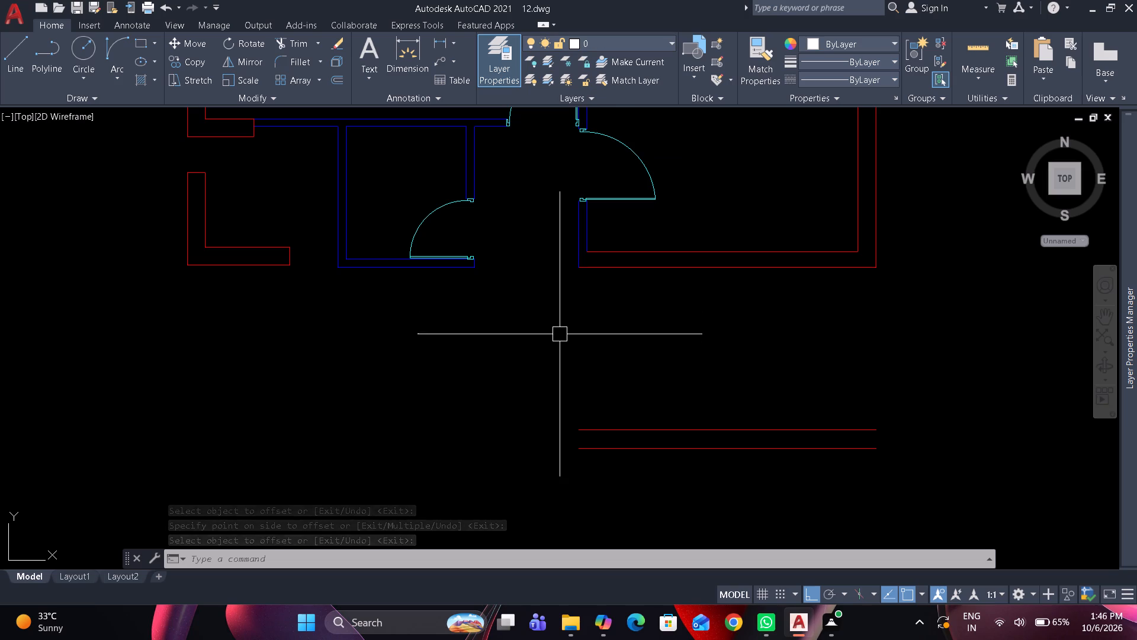
pyautogui.press('l')
pyautogui.press('space')
pyautogui.moveTo(582, 424); pyautogui.dragTo(581, 405)
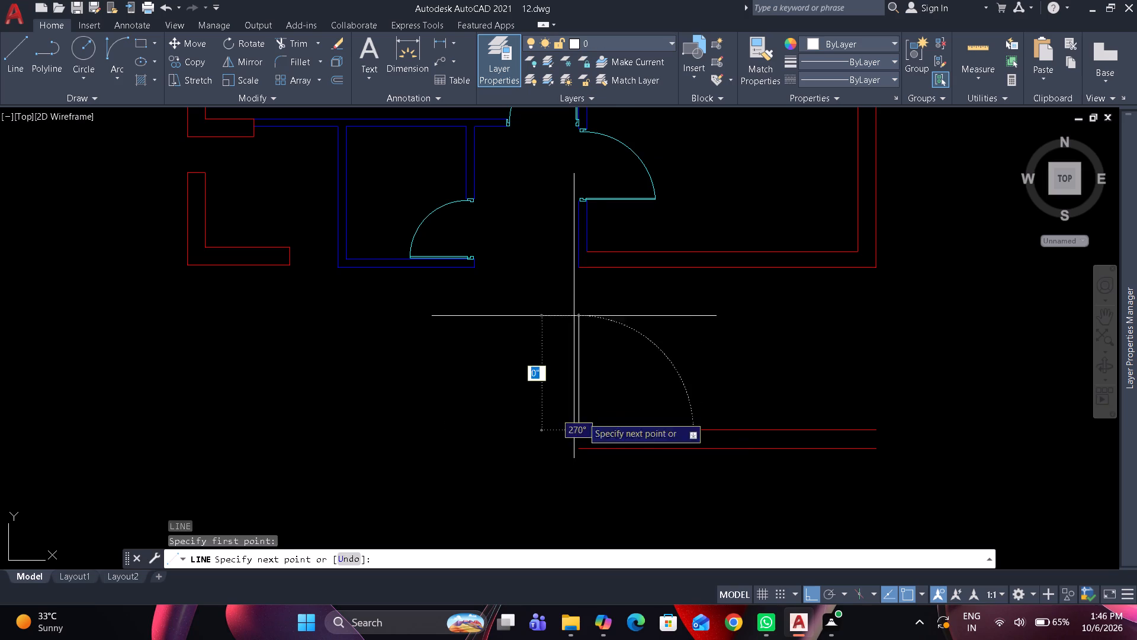
pyautogui.click(573, 270)
pyautogui.press('space')
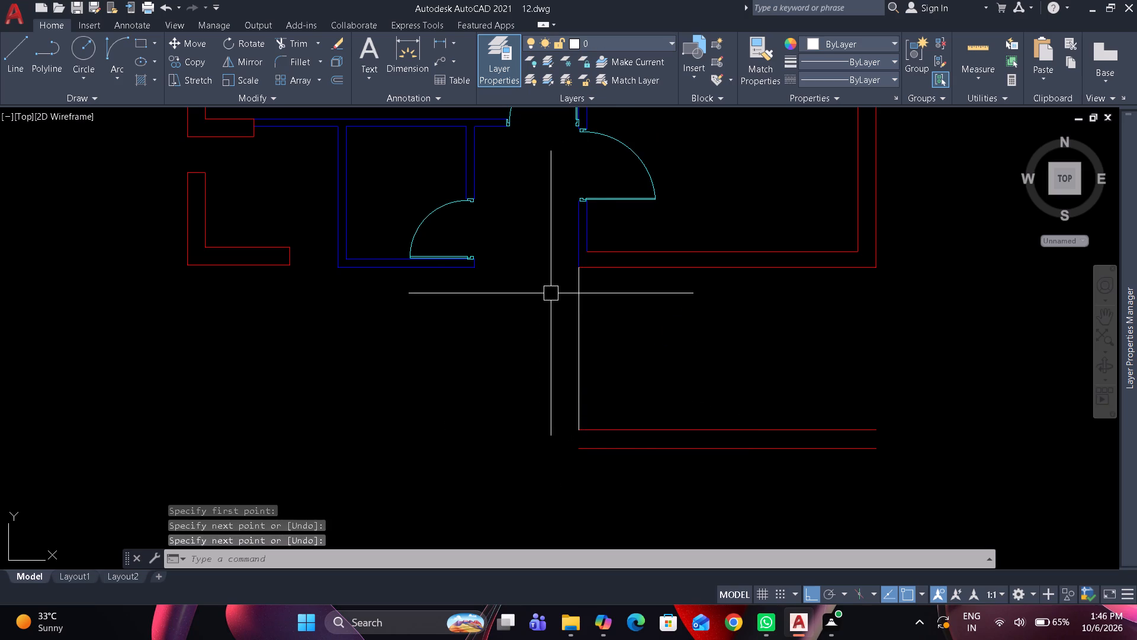
# Offset the vertical line 13'9" to the right.
pyautogui.write('o')
pyautogui.press('space')
pyautogui.write('13\'9"')
pyautogui.press('Return')
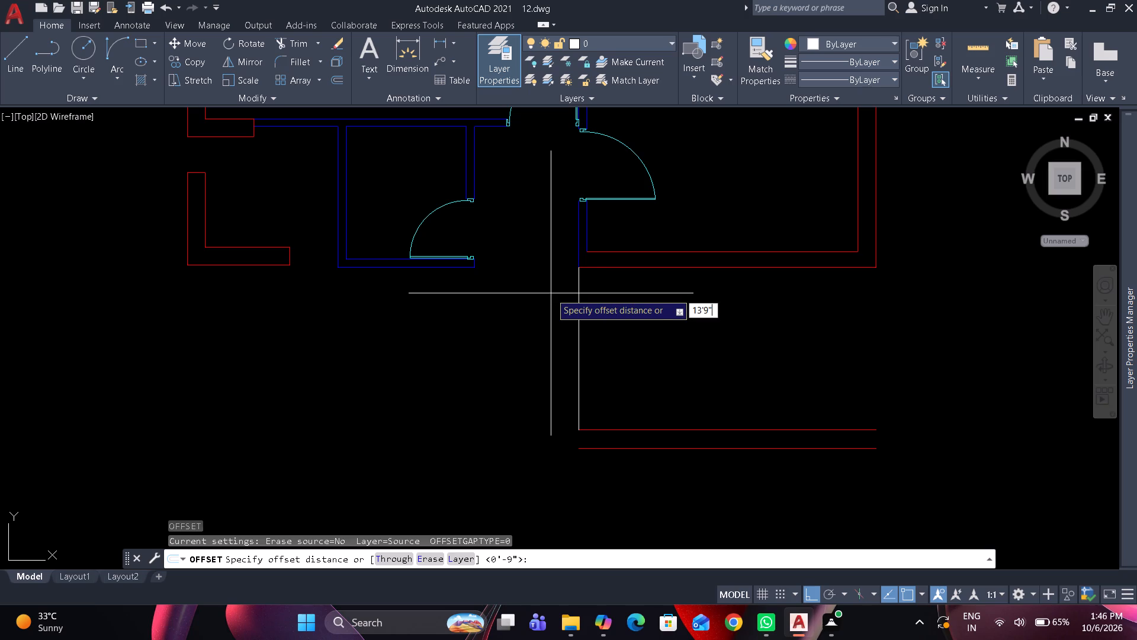
pyautogui.click(577, 306)
pyautogui.click(656, 309)
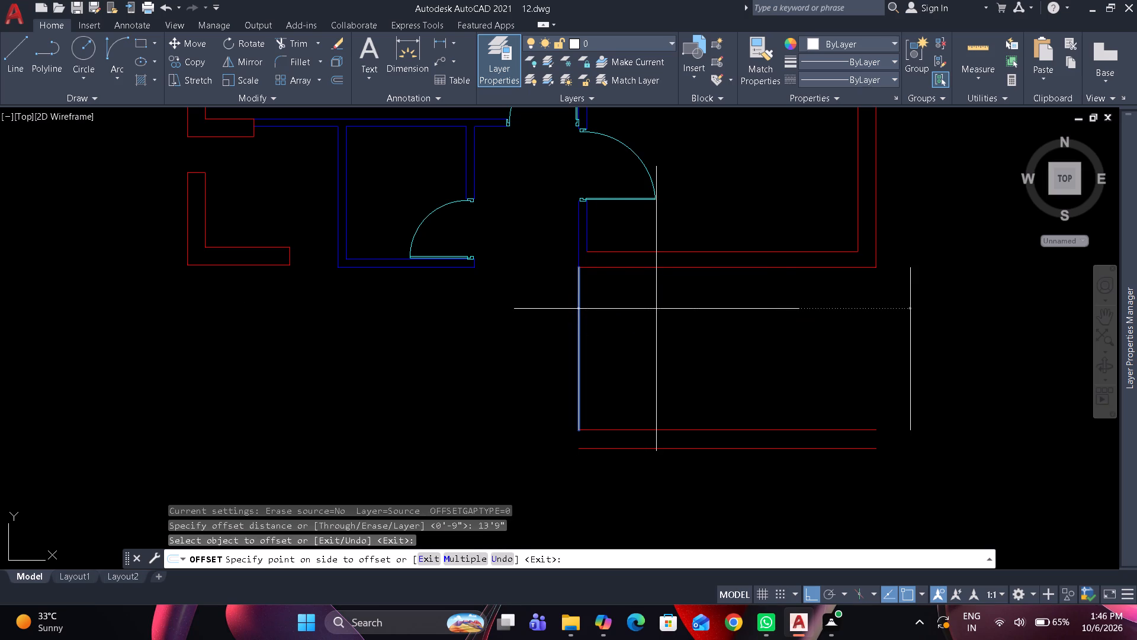
pyautogui.press('space')
# Extend the room's outer bottom wall line and the upper new horizontal line rightward to the offset vertical line.
pyautogui.write('ex')
pyautogui.press('space')
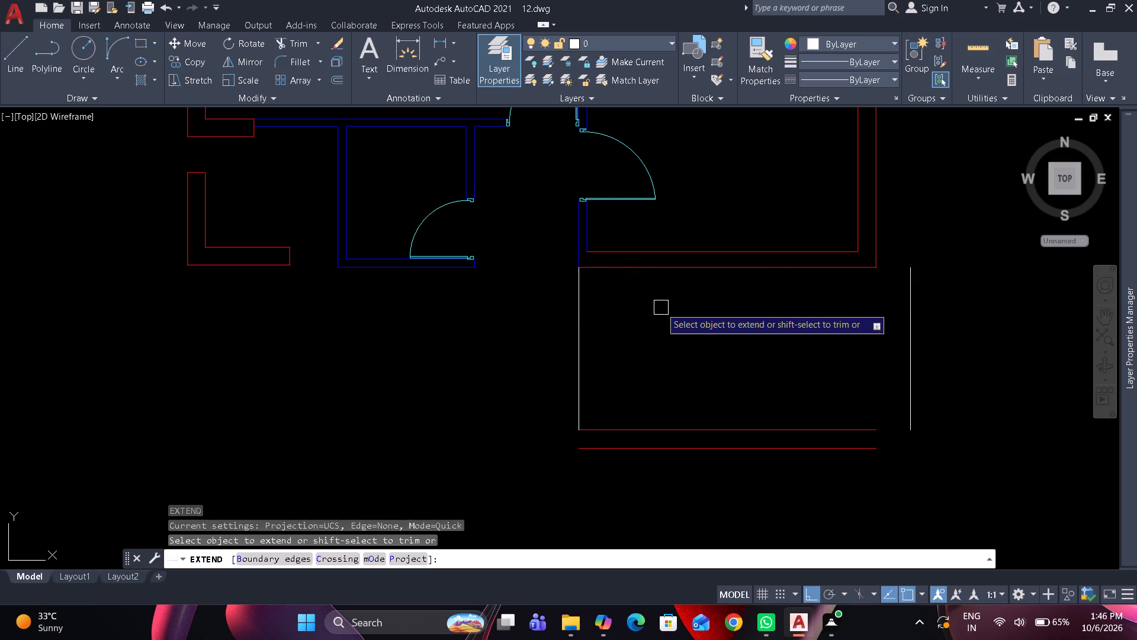
pyautogui.click(689, 268)
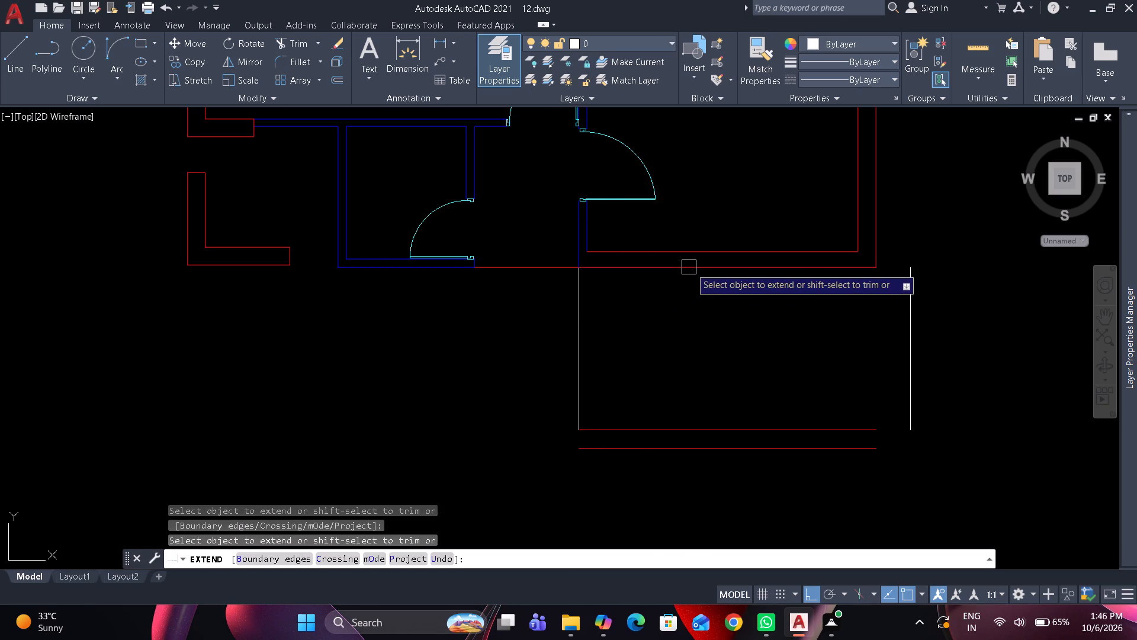
pyautogui.hotkey('ctrl', 'z')
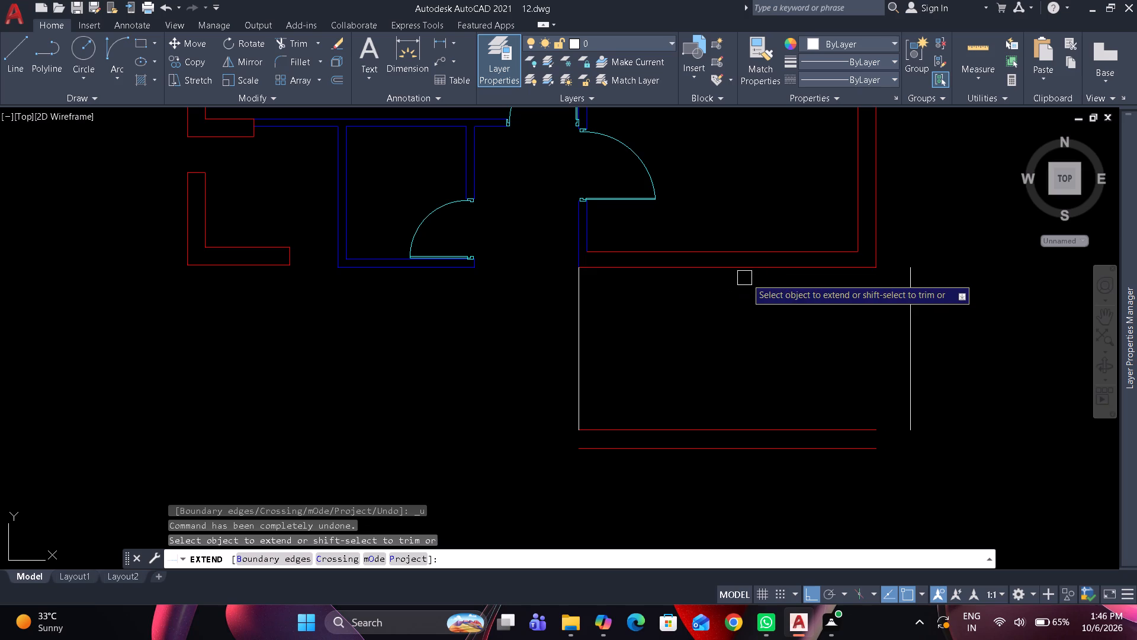
pyautogui.click(798, 272)
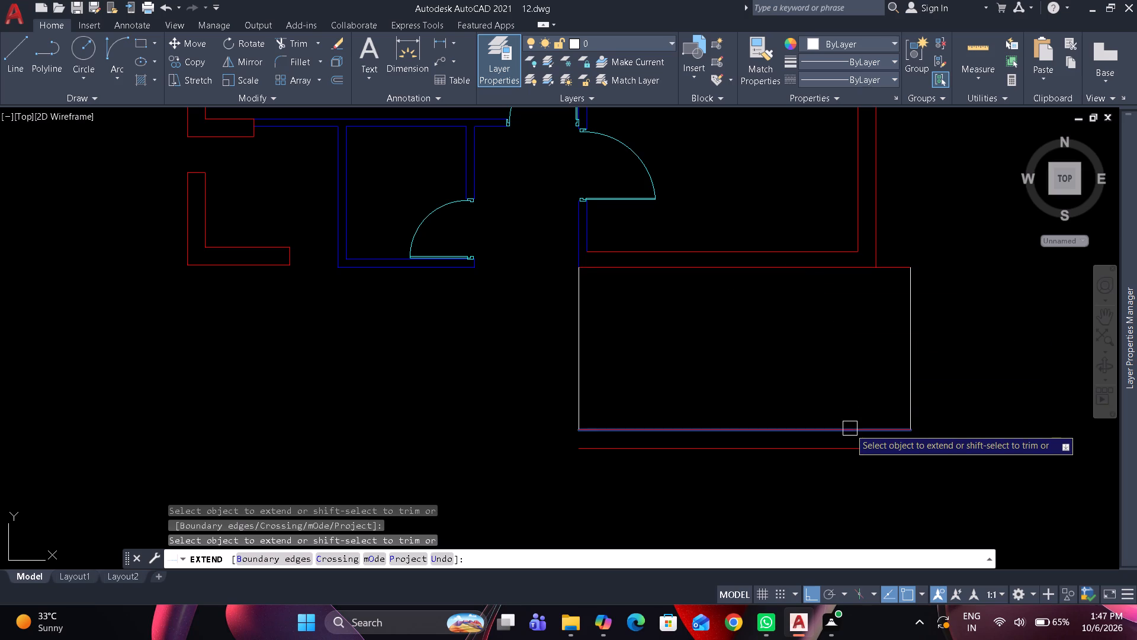
pyautogui.click(850, 428)
pyautogui.press('space')
# Move the offset vertical line on the right to the Outer Wall layer.
pyautogui.moveTo(905, 388); pyautogui.dragTo(901, 382)
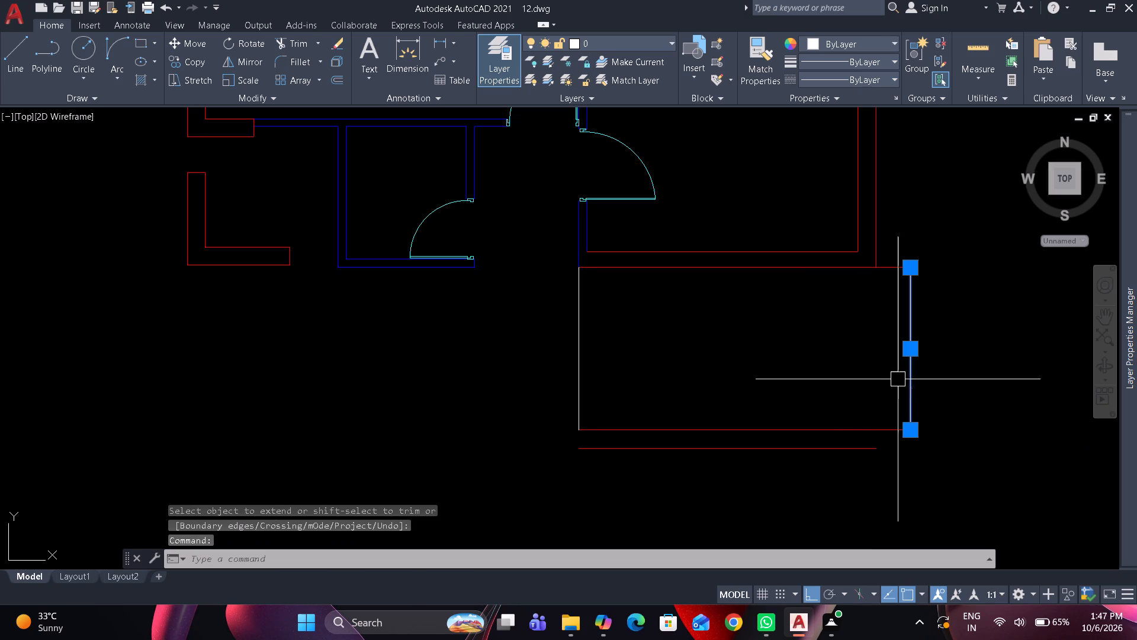
pyautogui.click(662, 47)
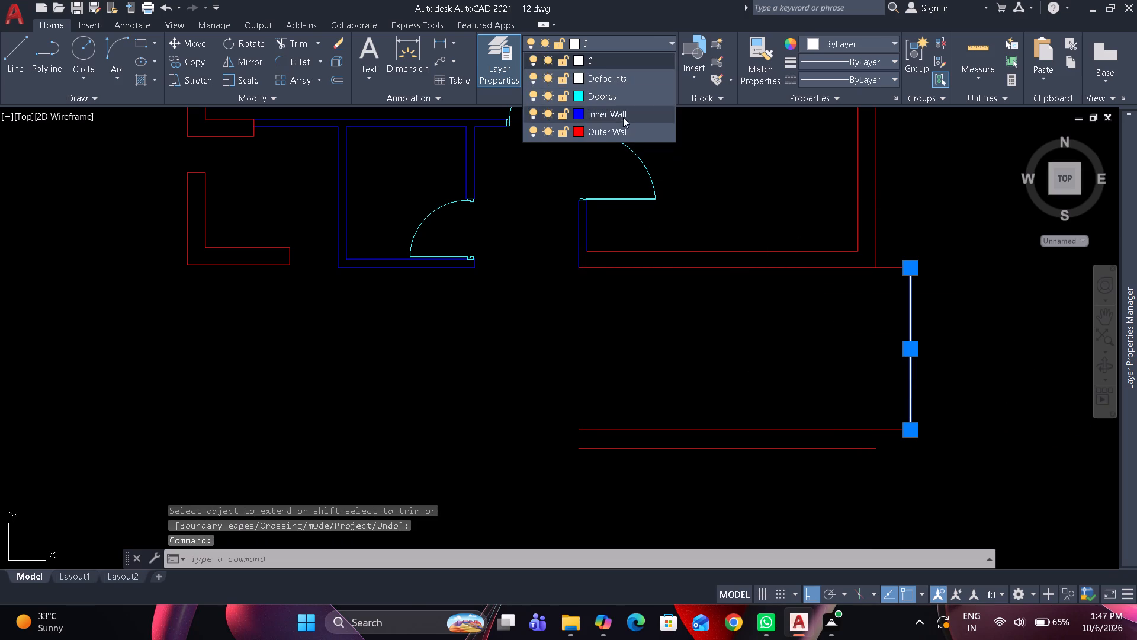
pyautogui.click(620, 129)
pyautogui.press('Escape')
# Erase the vertical construction line at the left end of the new space.
pyautogui.moveTo(611, 302); pyautogui.dragTo(541, 288)
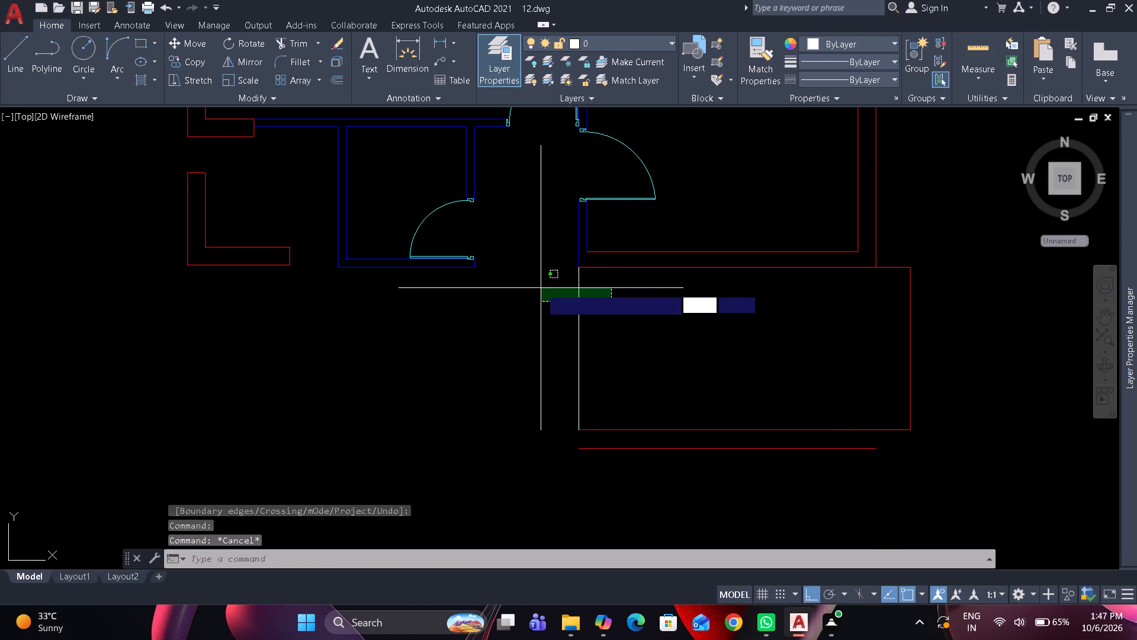
pyautogui.click(541, 288)
pyautogui.write('e')
pyautogui.press('space')
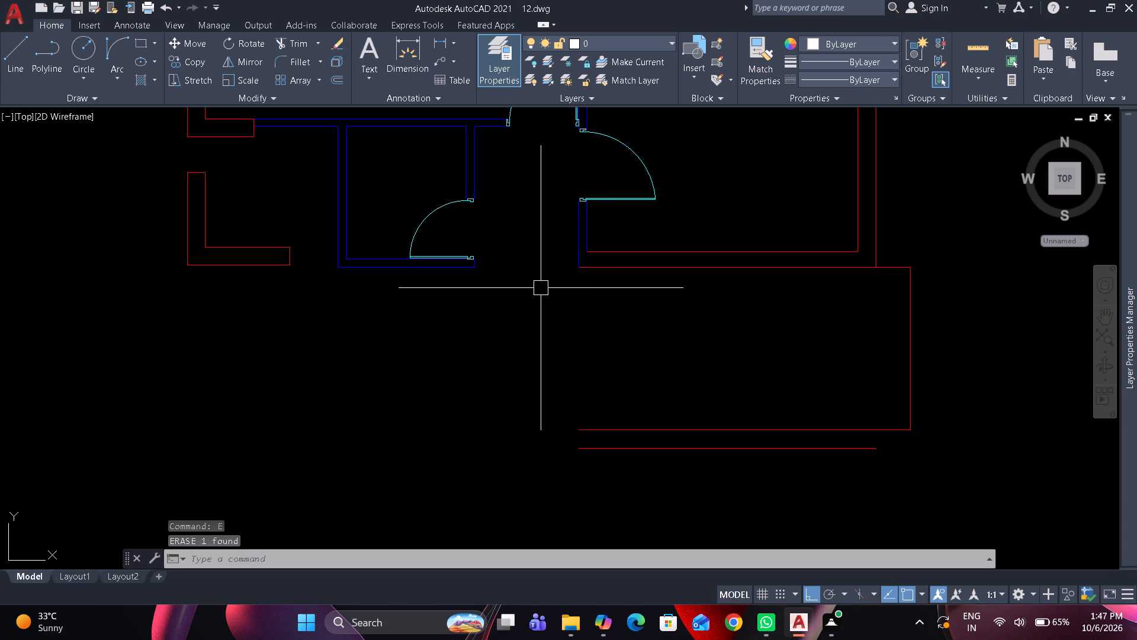
# Offset the new space's right vertical wall line 9" outward to the right.
pyautogui.press('o')
pyautogui.press('space')
pyautogui.write('9"')
pyautogui.press('Return')
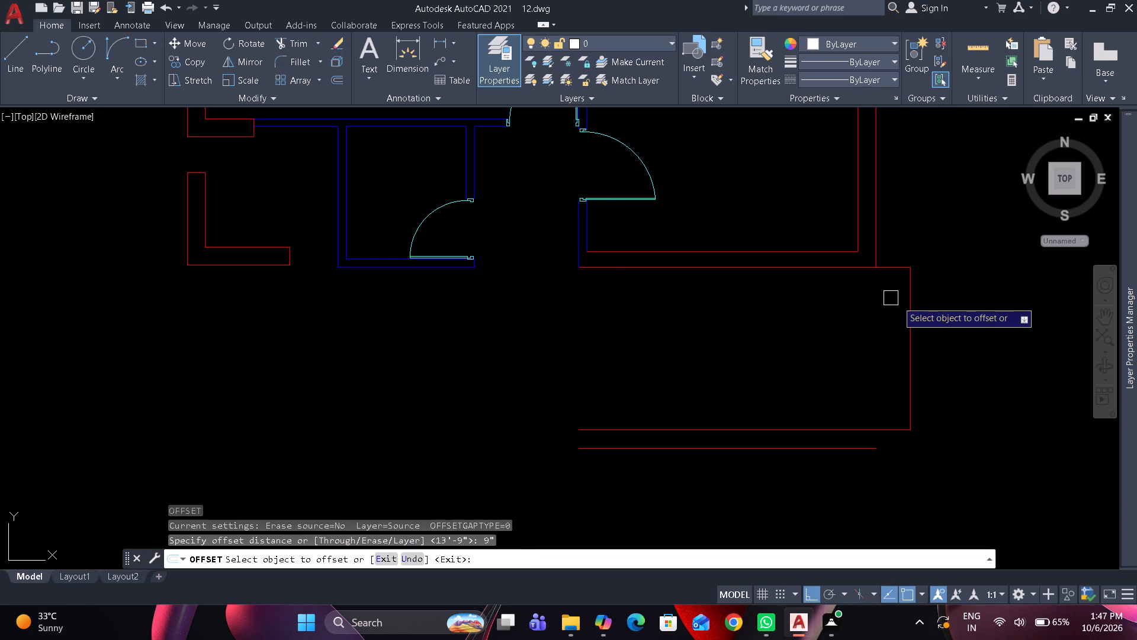
pyautogui.moveTo(905, 306); pyautogui.dragTo(911, 306)
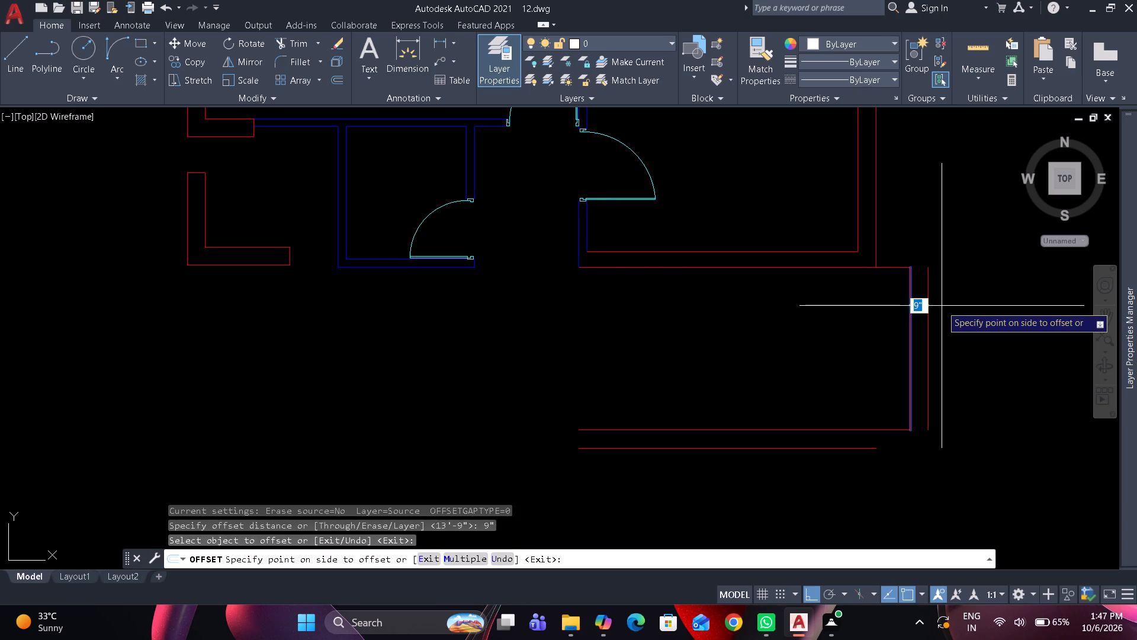
pyautogui.click(942, 306)
pyautogui.press('space')
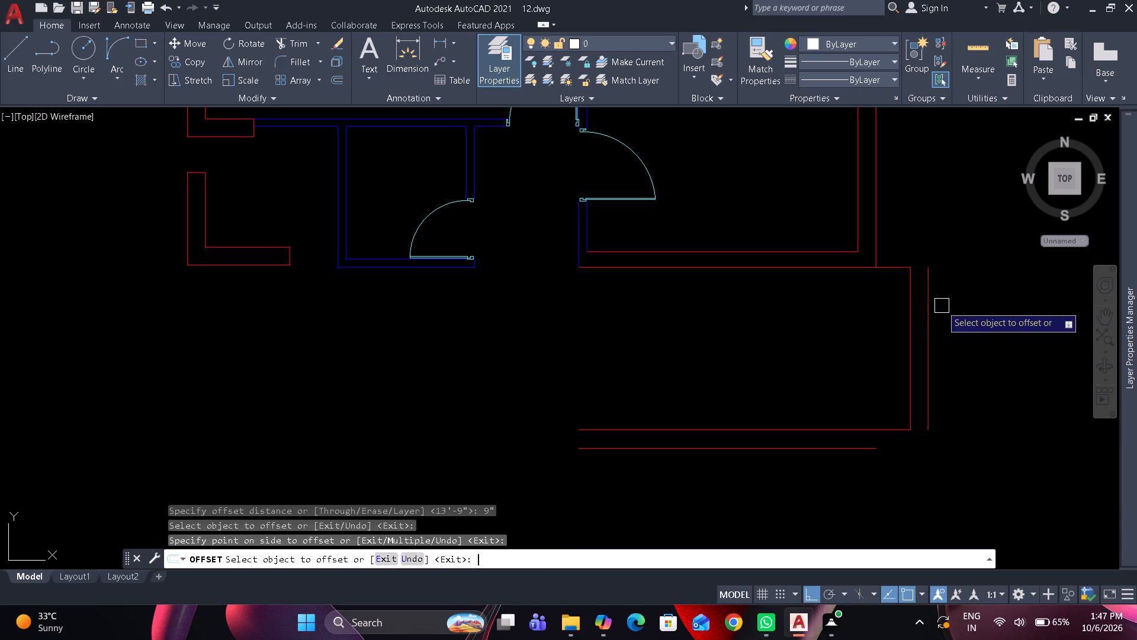
# Fillet the lowest horizontal line and the outer right vertical line into a square lower-right corner.
pyautogui.write('f')
pyautogui.press('space')
pyautogui.write('m')
pyautogui.press('space')
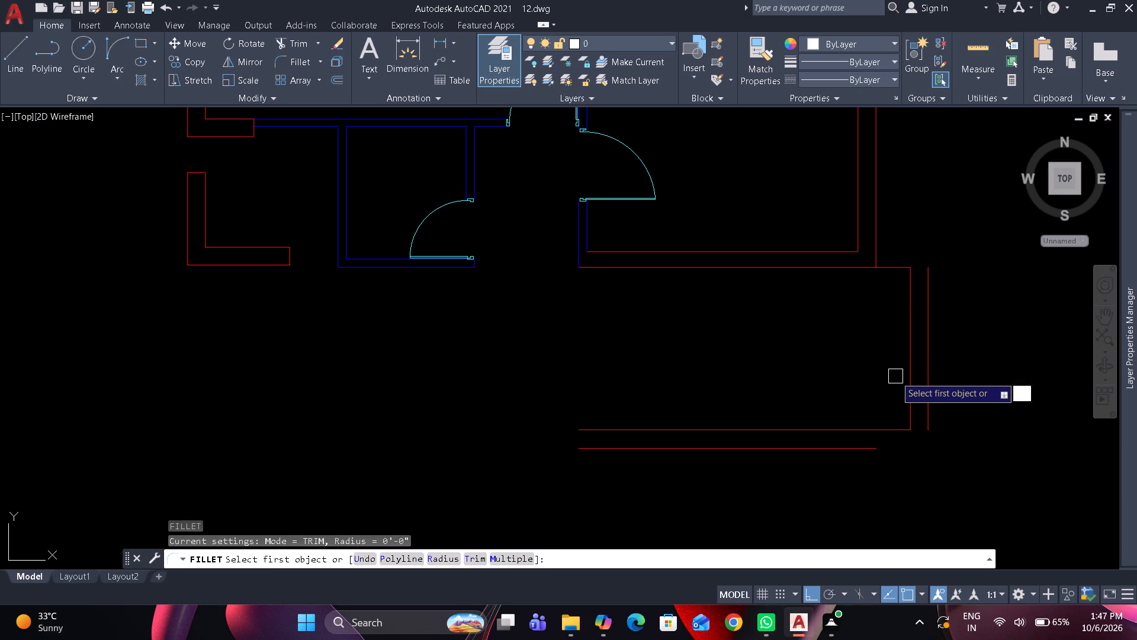
pyautogui.click(874, 443)
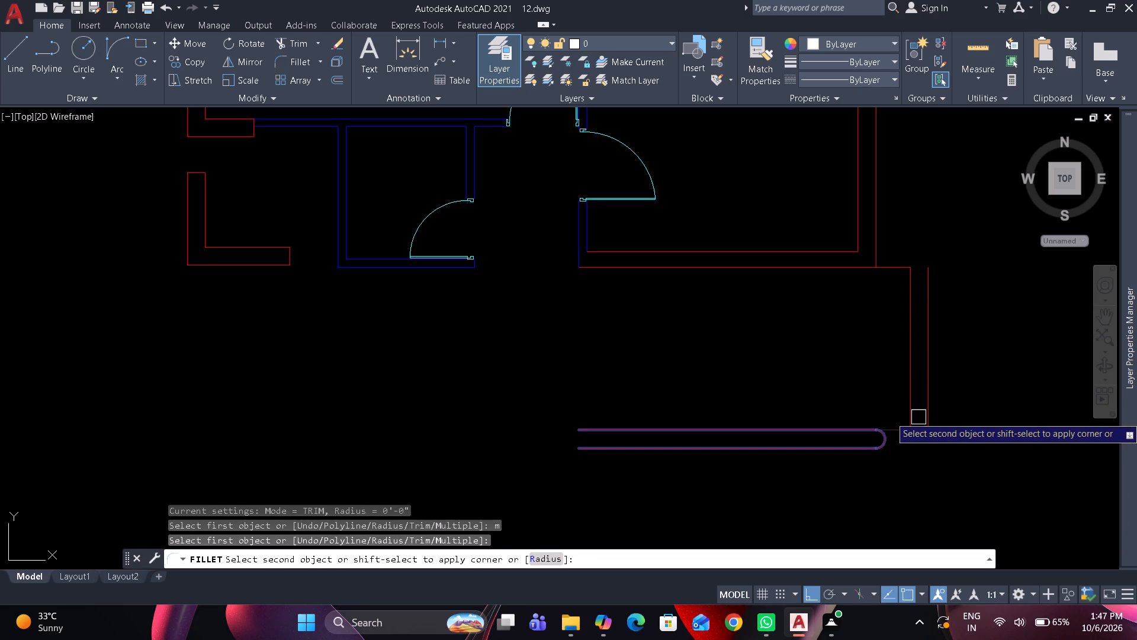
pyautogui.click(935, 400)
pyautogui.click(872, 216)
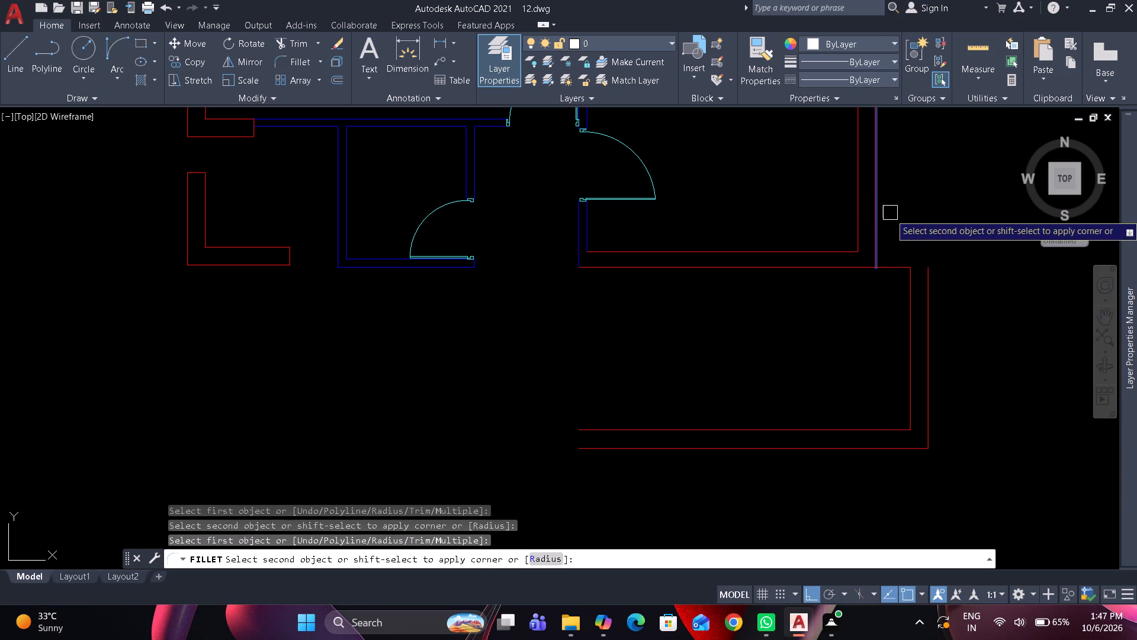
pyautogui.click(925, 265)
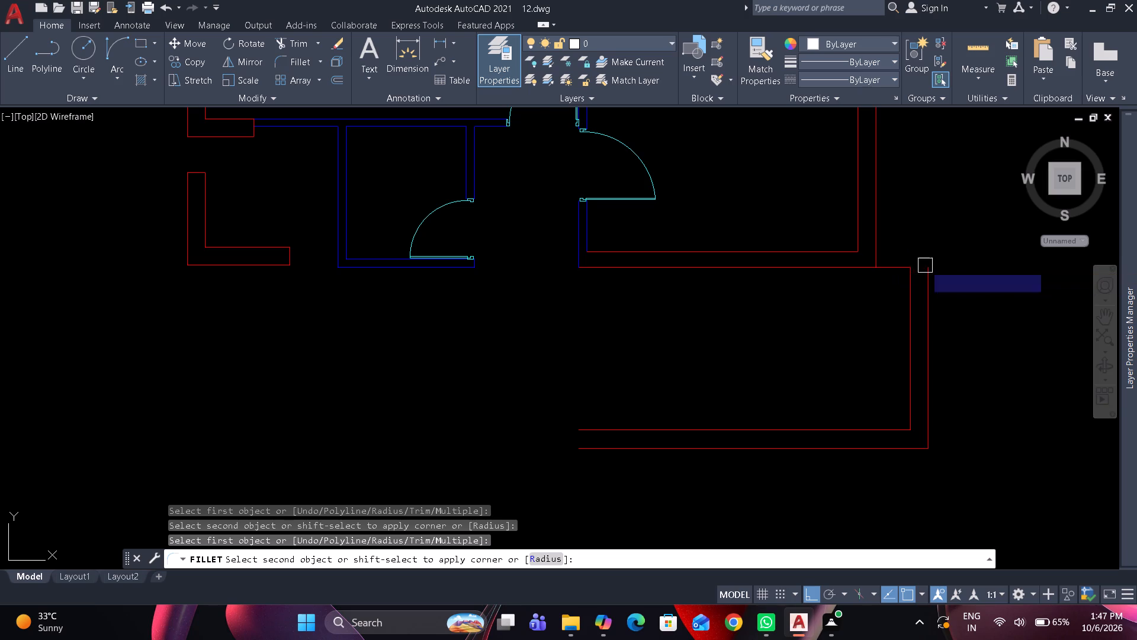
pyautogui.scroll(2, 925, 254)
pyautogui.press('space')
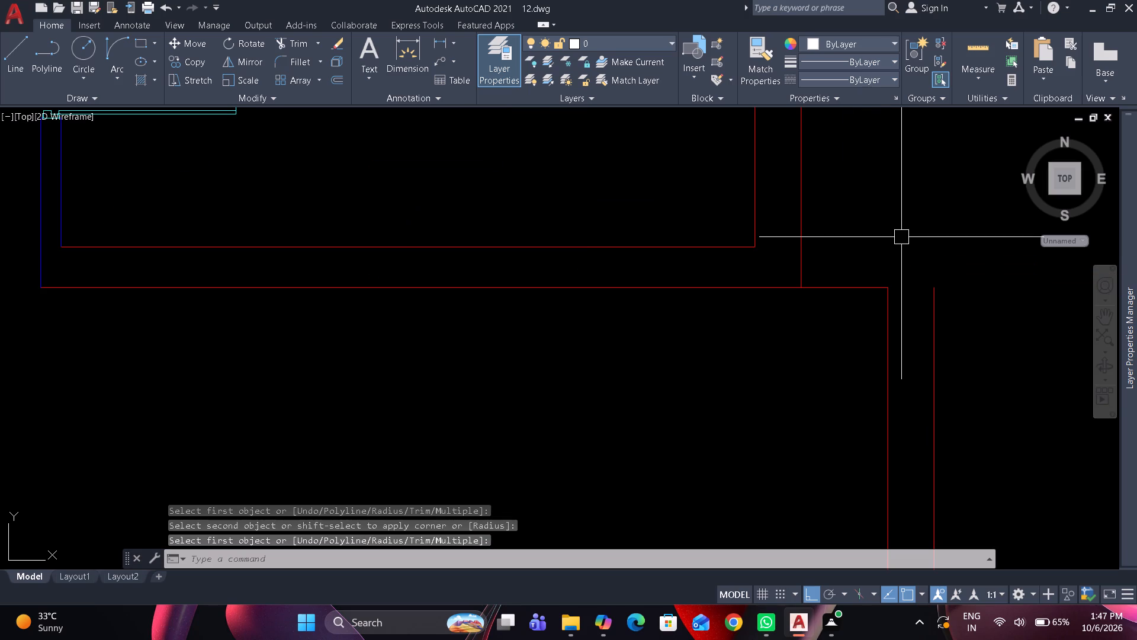
# Fillet the upper room's inner bottom wall line with the new outer right vertical line to form a square upper-right corner.
pyautogui.scroll(-1, 898, 239)
pyautogui.moveTo(891, 242); pyautogui.dragTo(849, 246, button='middle')
pyautogui.moveTo(821, 267); pyautogui.dragTo(810, 292, button='middle')
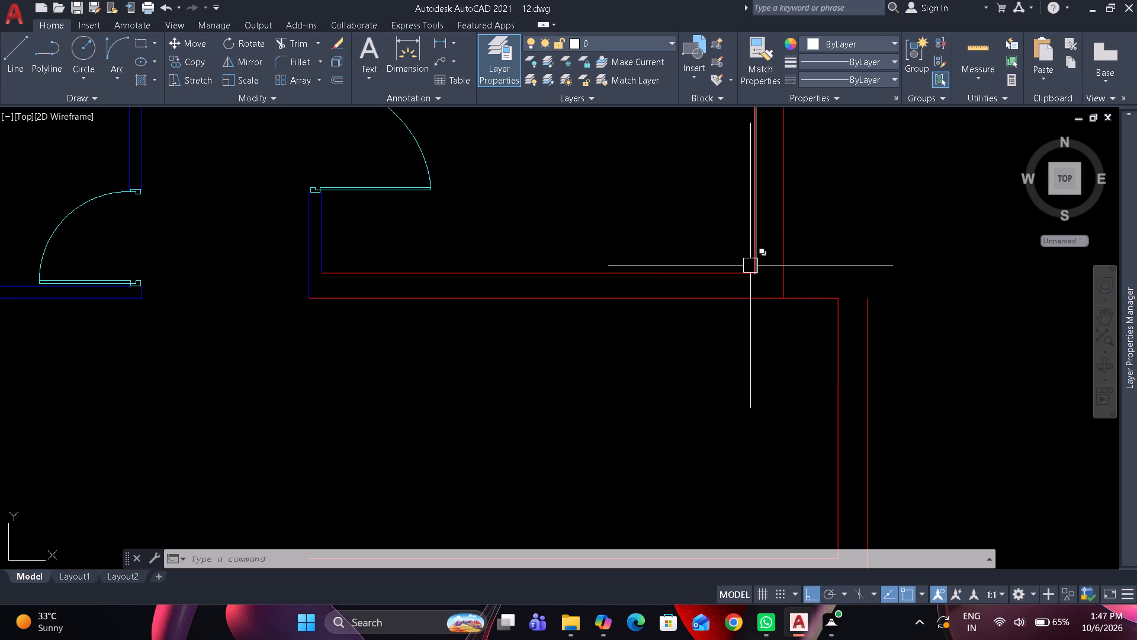
pyautogui.press('space')
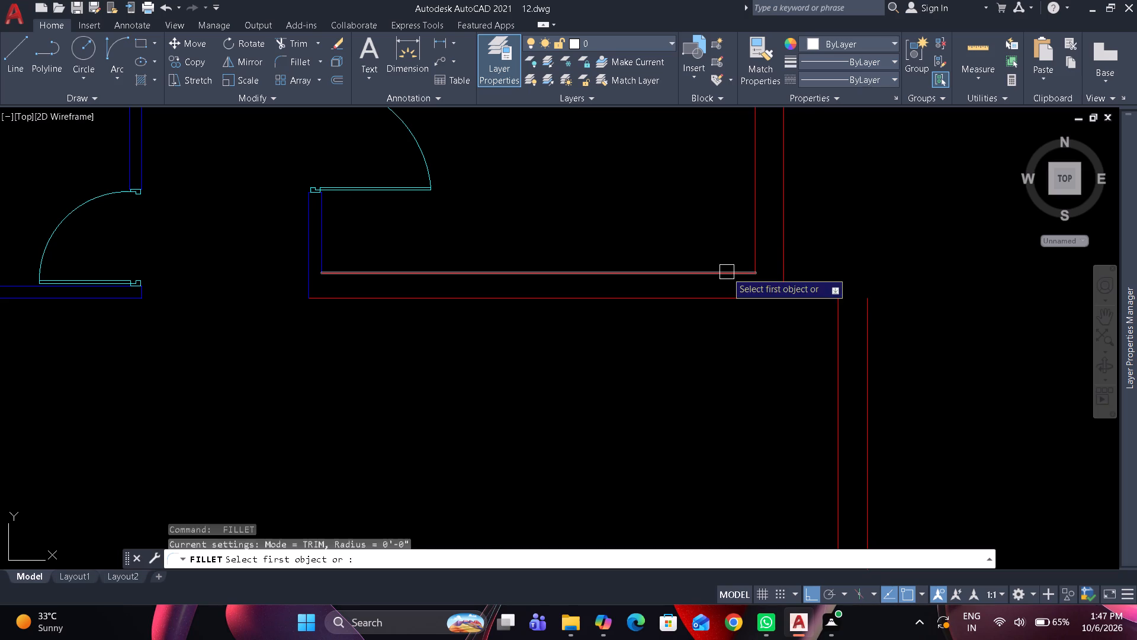
pyautogui.click(727, 272)
pyautogui.click(863, 304)
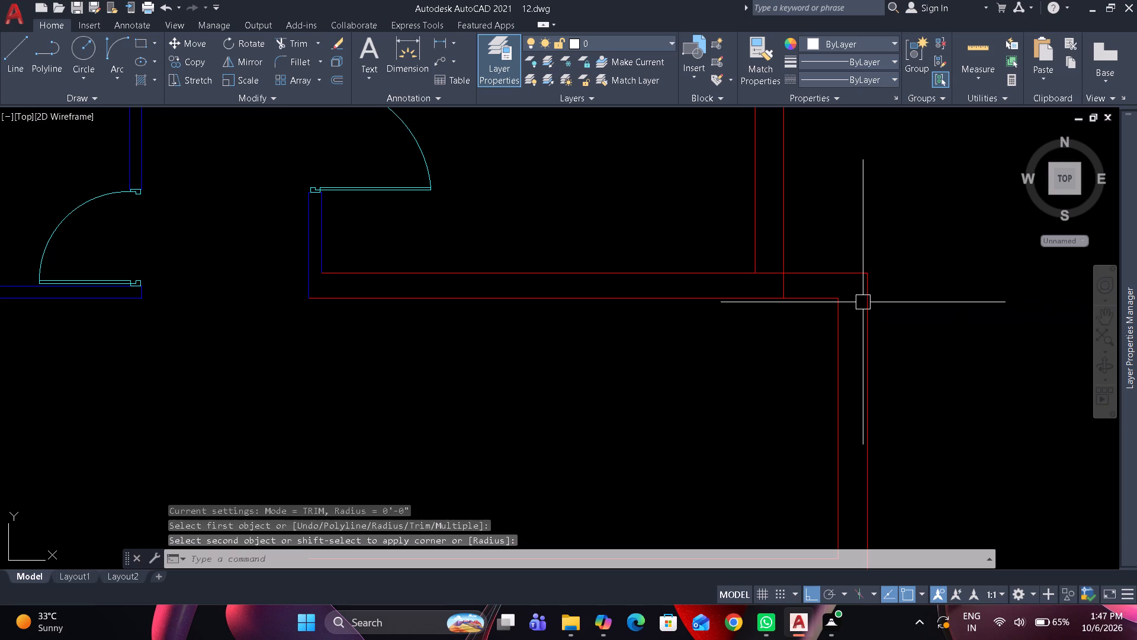
# Trim the overlapping line segments where the upper room's right wall meets the new space's top wall.
pyautogui.press('t')
pyautogui.press('r')
pyautogui.press('space')
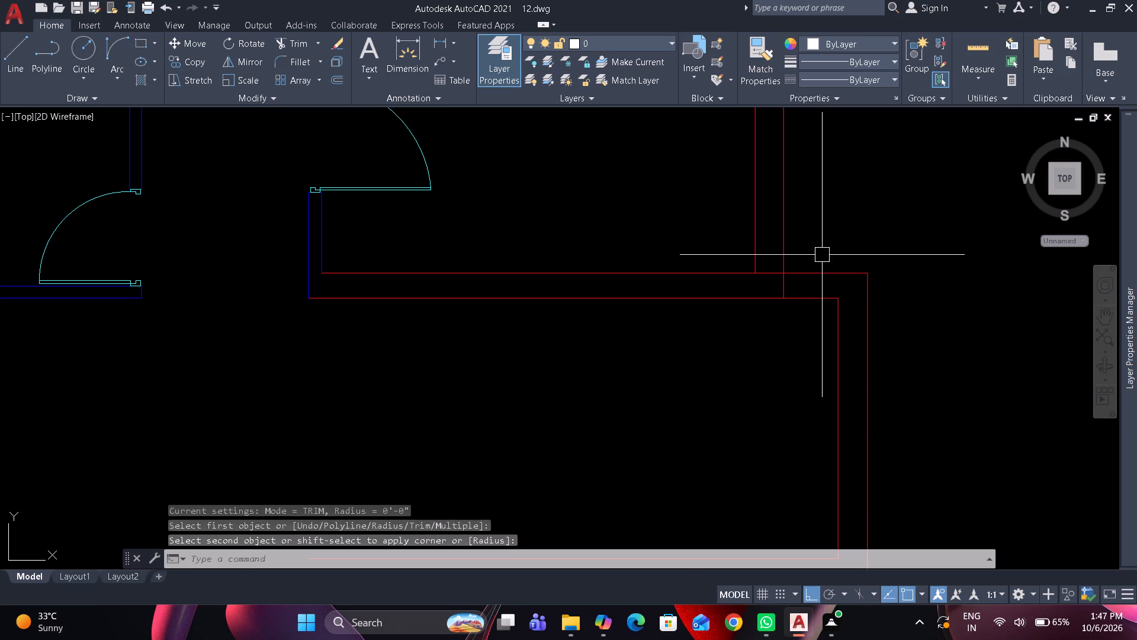
pyautogui.click(766, 274)
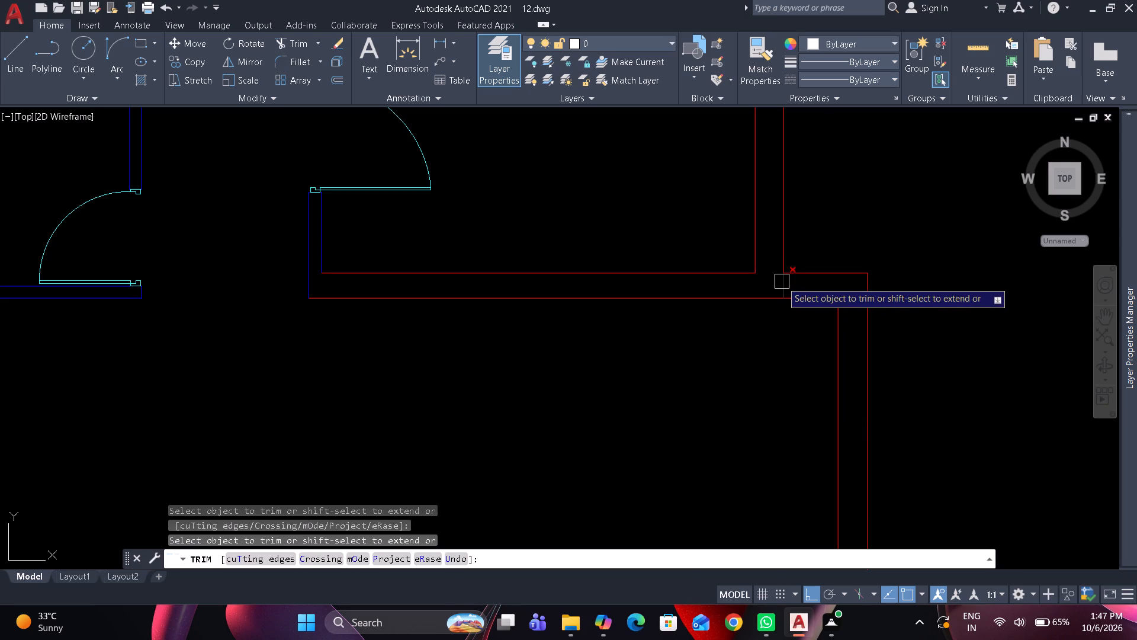
pyautogui.click(782, 281)
pyautogui.press('space')
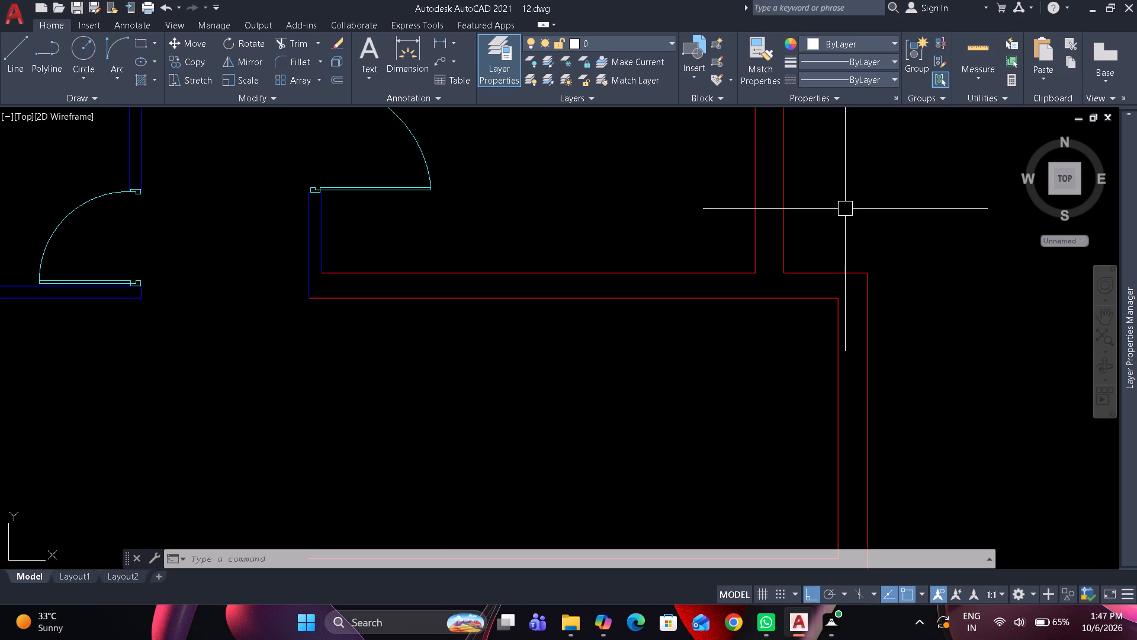
# Draw a short vertical line closing the left end of the new space's bottom wall.
pyautogui.scroll(-4, 845, 208)
pyautogui.moveTo(825, 229); pyautogui.dragTo(765, 277, button='middle')
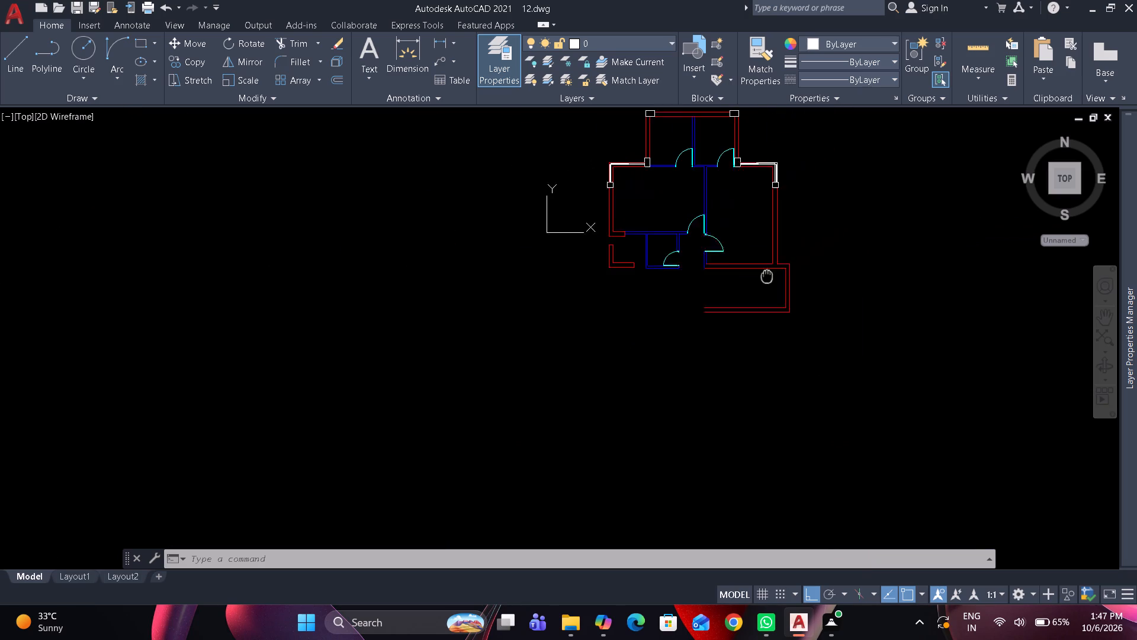
pyautogui.moveTo(765, 277); pyautogui.dragTo(757, 284, button='middle')
pyautogui.moveTo(723, 283); pyautogui.dragTo(718, 298, button='middle')
pyautogui.scroll(1, 718, 299)
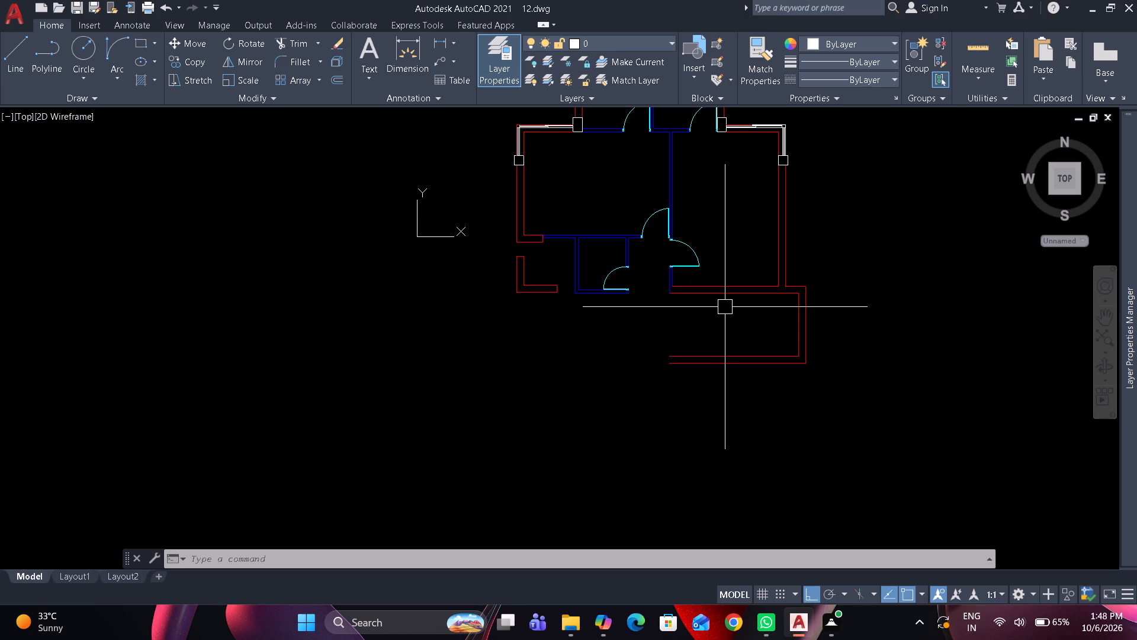
pyautogui.scroll(4, 677, 379)
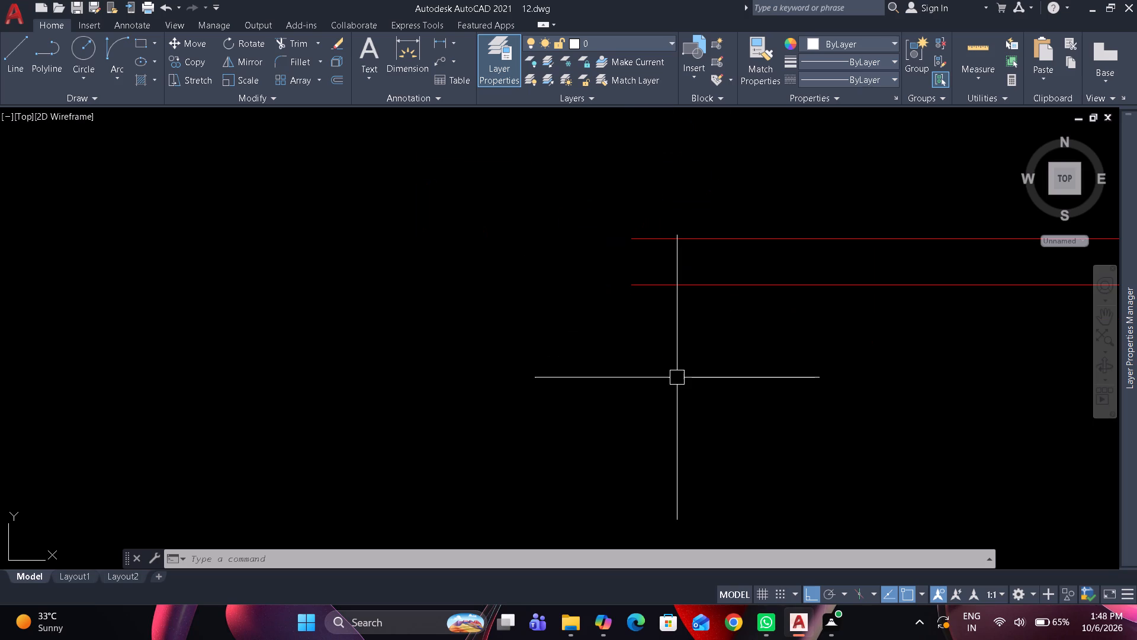
pyautogui.write('l')
pyautogui.press('space')
pyautogui.click(634, 287)
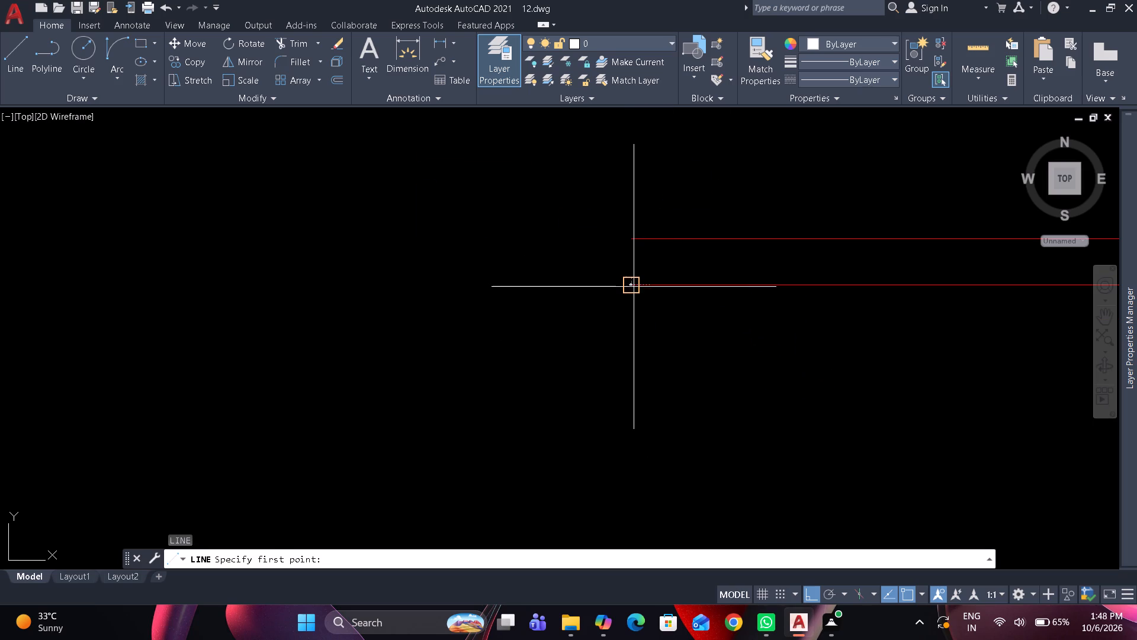
pyautogui.click(634, 244)
pyautogui.press('space')
# Assign the bottom wall's closing end line to the Outer Wall layer.
pyautogui.moveTo(623, 224); pyautogui.dragTo(634, 233)
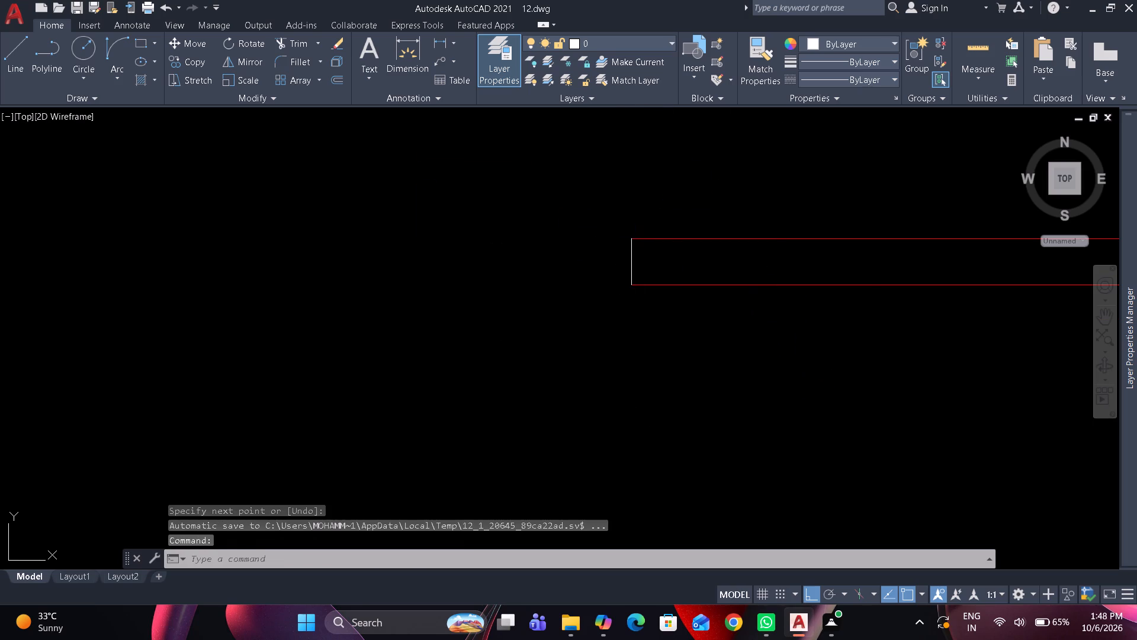
pyautogui.click(672, 316)
pyautogui.click(638, 41)
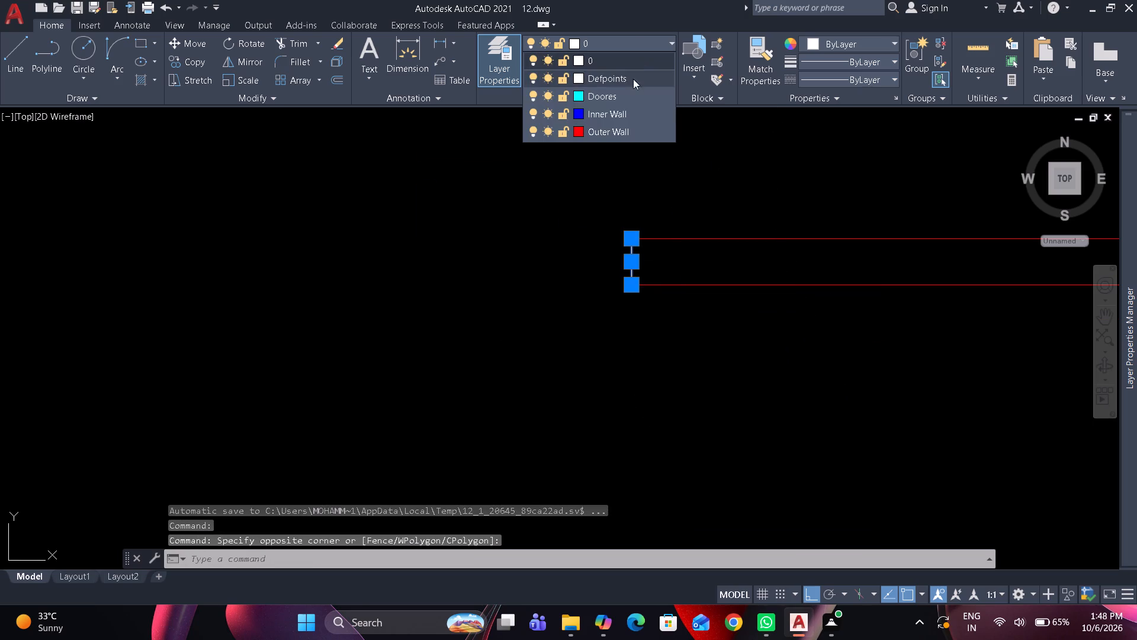
pyautogui.click(623, 127)
pyautogui.press('Escape')
# Offset the outer line of the new space's bottom wall 17'3" downward.
pyautogui.scroll(-3, 553, 235)
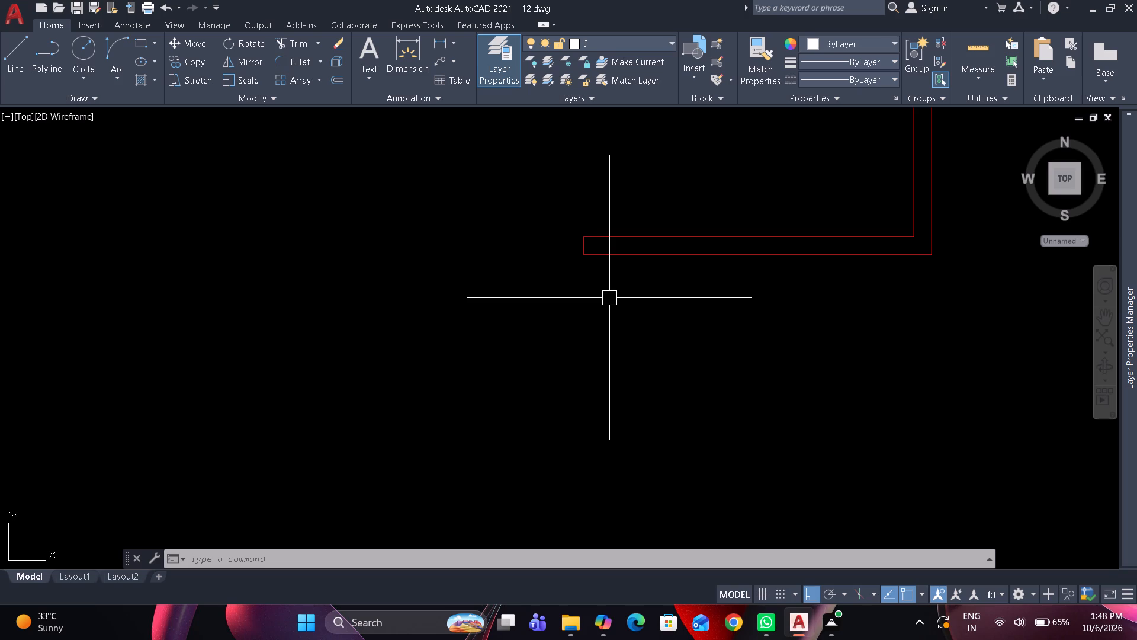
pyautogui.write('o')
pyautogui.press('space')
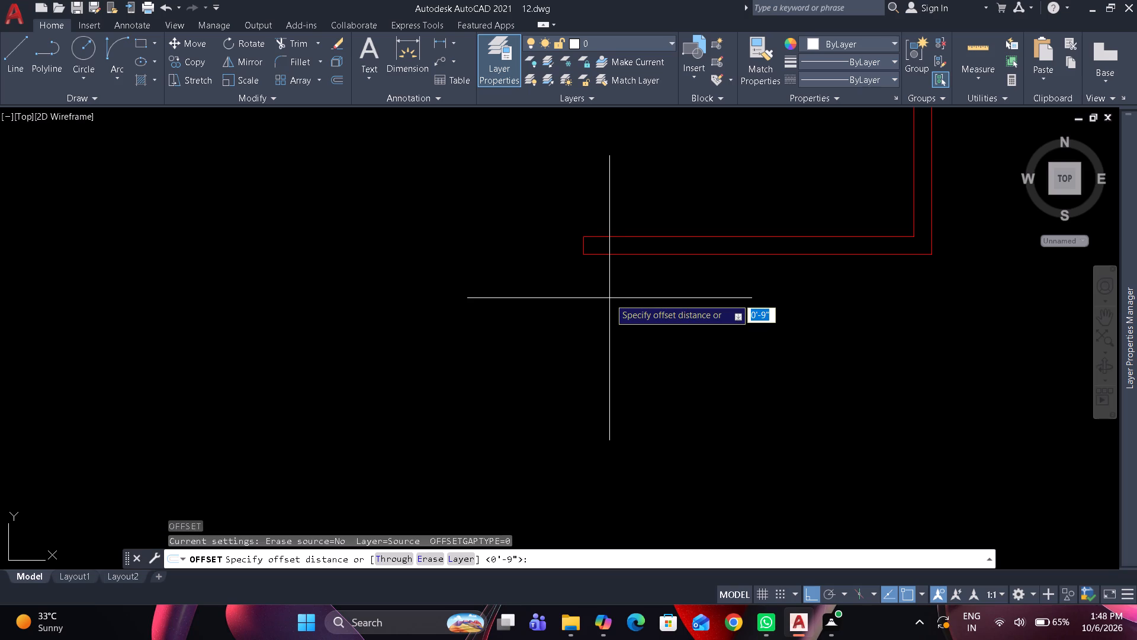
pyautogui.moveTo(609, 298); pyautogui.dragTo(634, 266, button='middle')
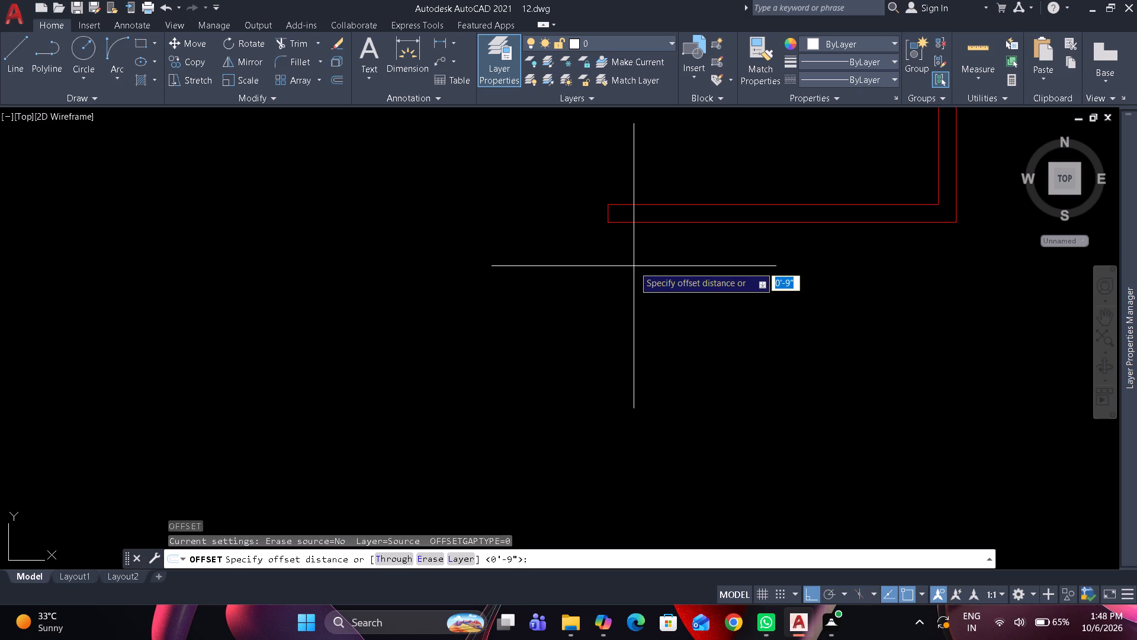
pyautogui.write("17'")
pyautogui.write('3"')
pyautogui.press('Return')
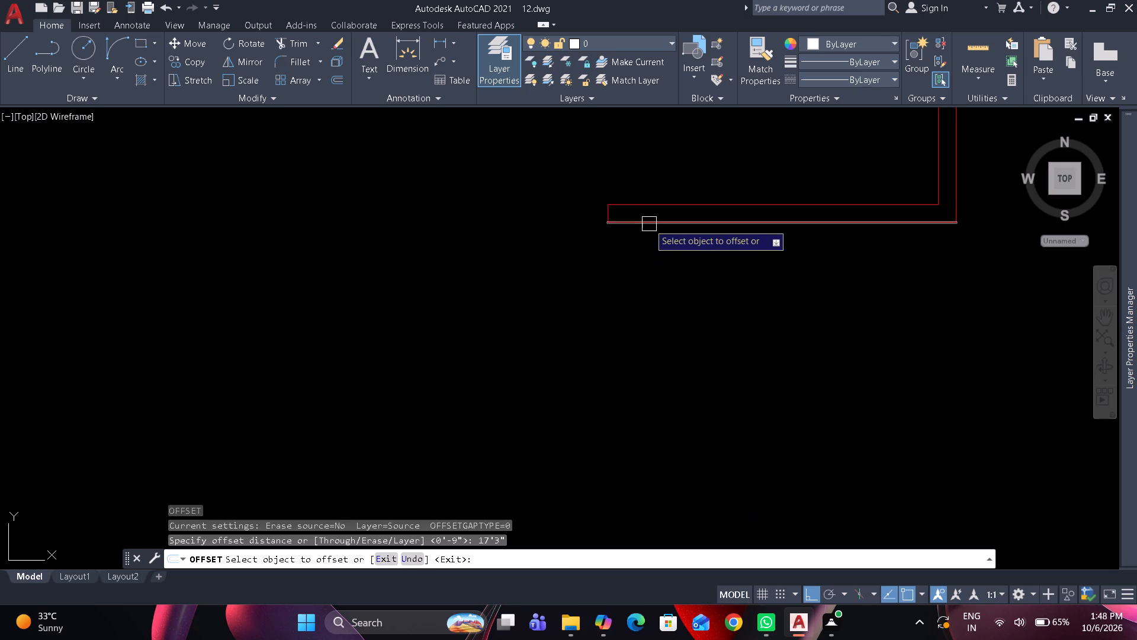
pyautogui.click(649, 224)
pyautogui.scroll(-3, 649, 225)
pyautogui.click(648, 279)
pyautogui.press('space')
# Offset the new lowest horizontal line 9" downward to form a second wall face.
pyautogui.press('space')
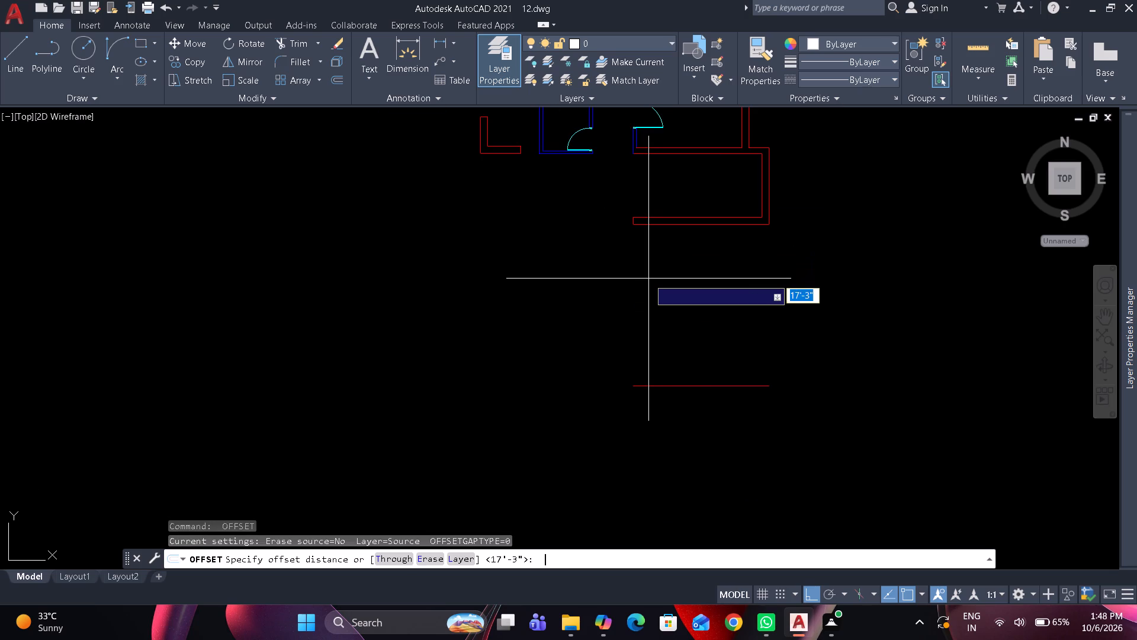
pyautogui.write('9"')
pyautogui.press('Return')
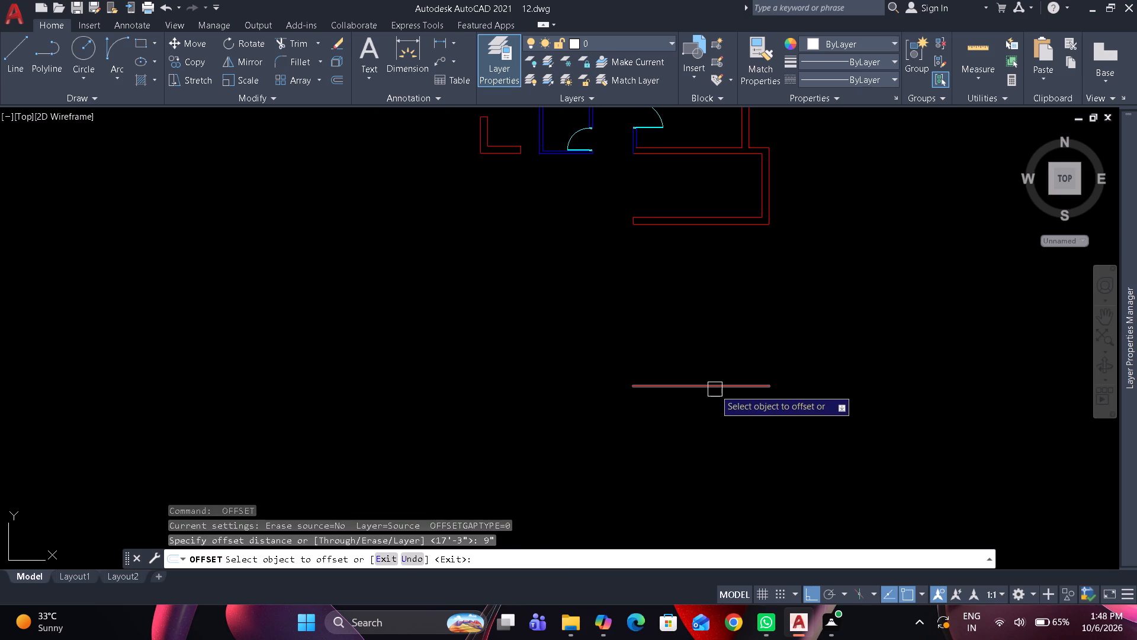
pyautogui.click(715, 389)
pyautogui.click(720, 424)
pyautogui.press('space')
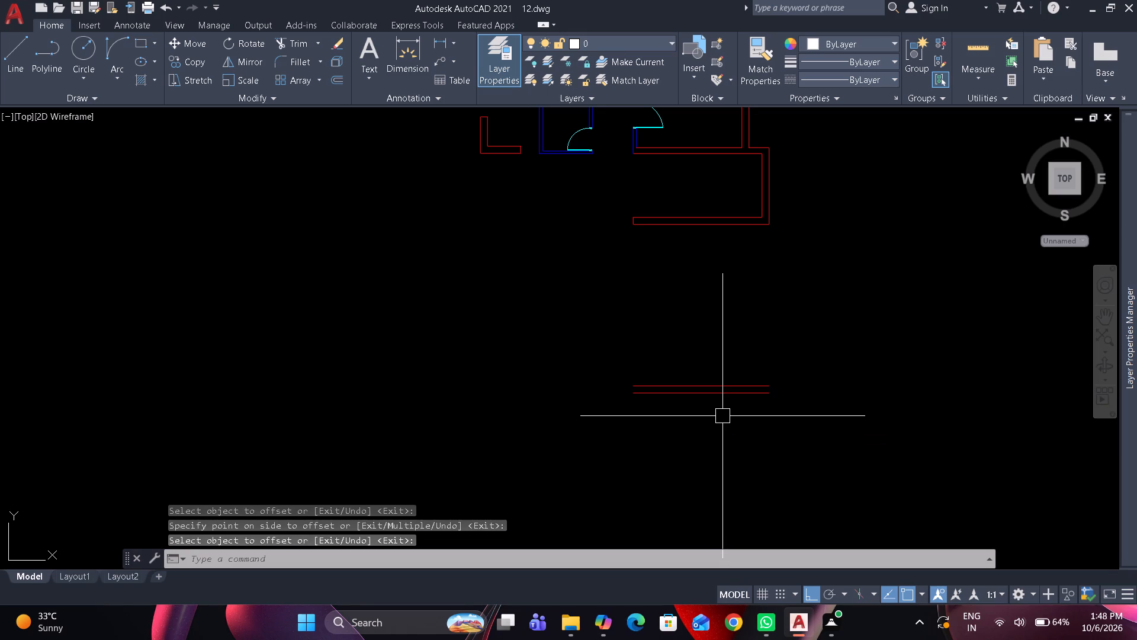
# Make Outer Wall the current layer and draw a vertical line closing the left end of the lowest wall.
pyautogui.moveTo(728, 404); pyautogui.dragTo(733, 398, button='middle')
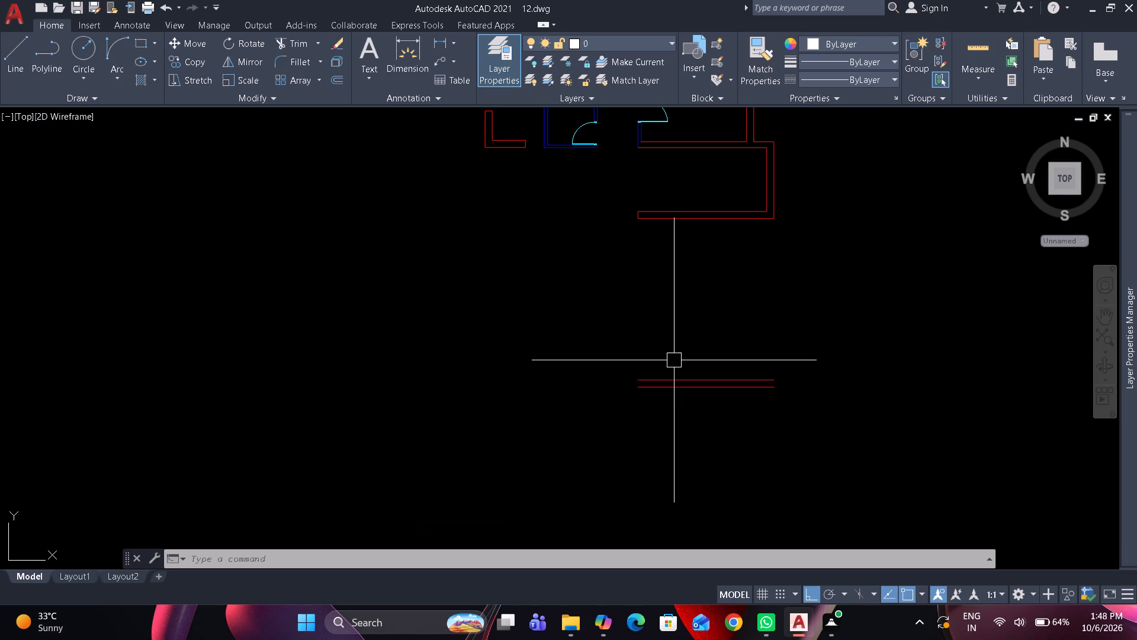
pyautogui.scroll(1, 673, 360)
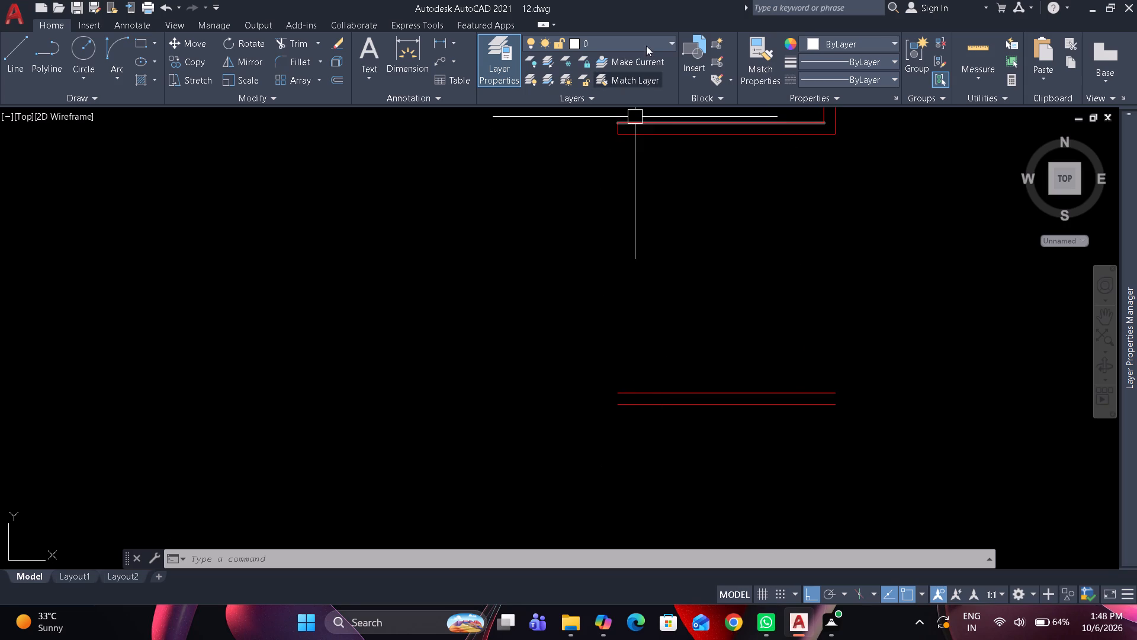
pyautogui.click(647, 40)
pyautogui.click(625, 134)
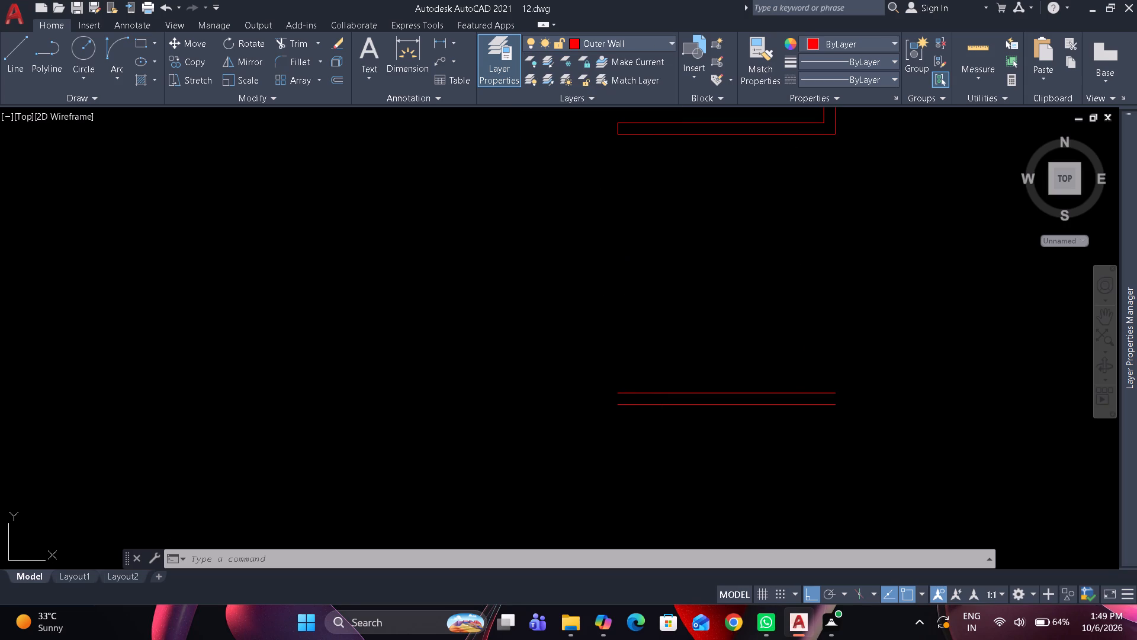
pyautogui.press('l')
pyautogui.press('space')
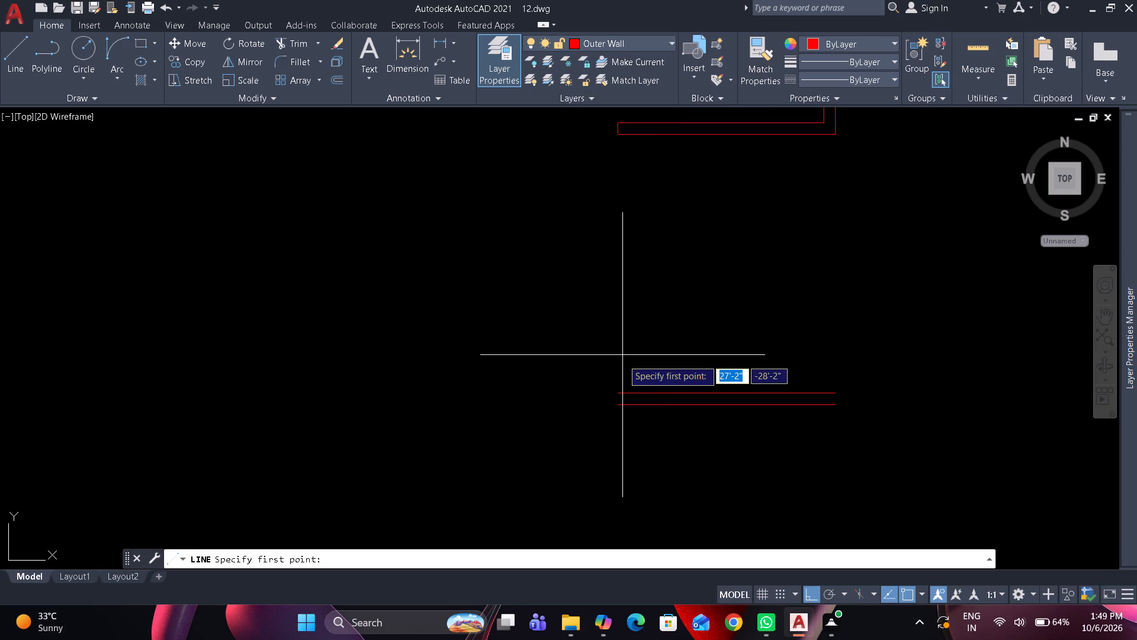
pyautogui.click(622, 391)
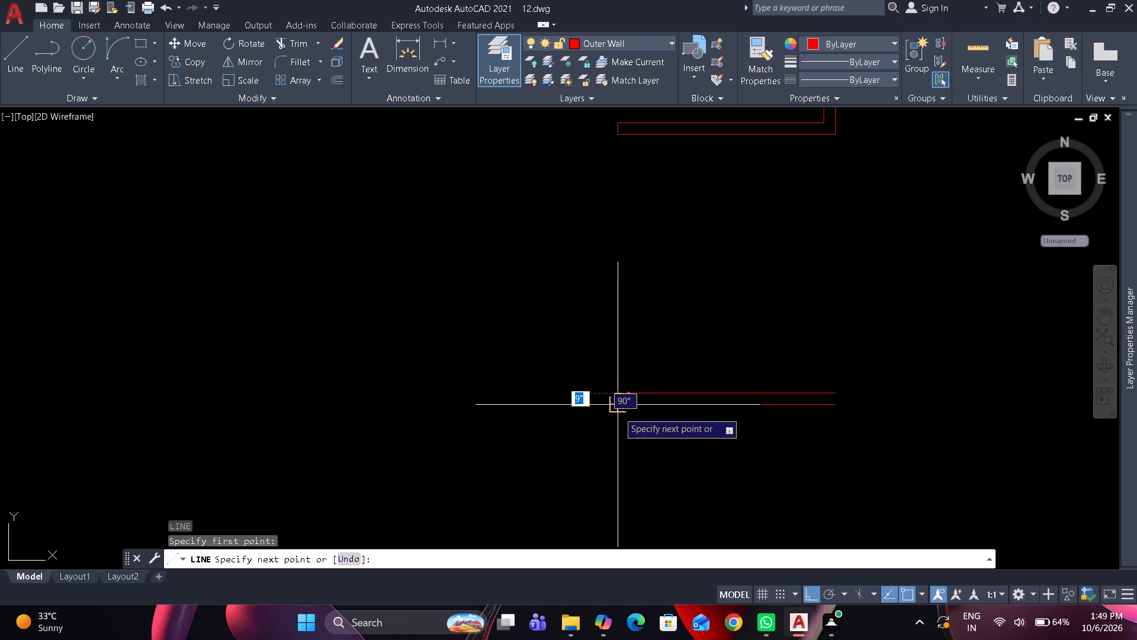
pyautogui.click(618, 412)
pyautogui.press('space')
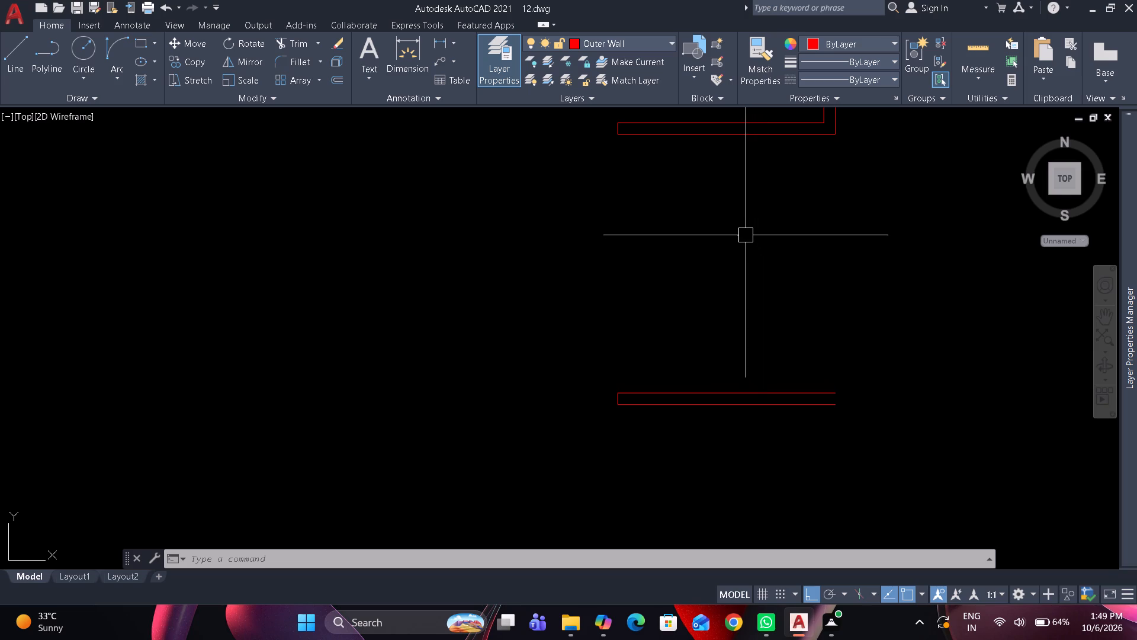
# Draw a 12'9" vertical line downward from the lower-right corner of the plan's lower-left wall stub.
pyautogui.scroll(-1, 685, 257)
pyautogui.moveTo(592, 312); pyautogui.dragTo(575, 382, button='middle')
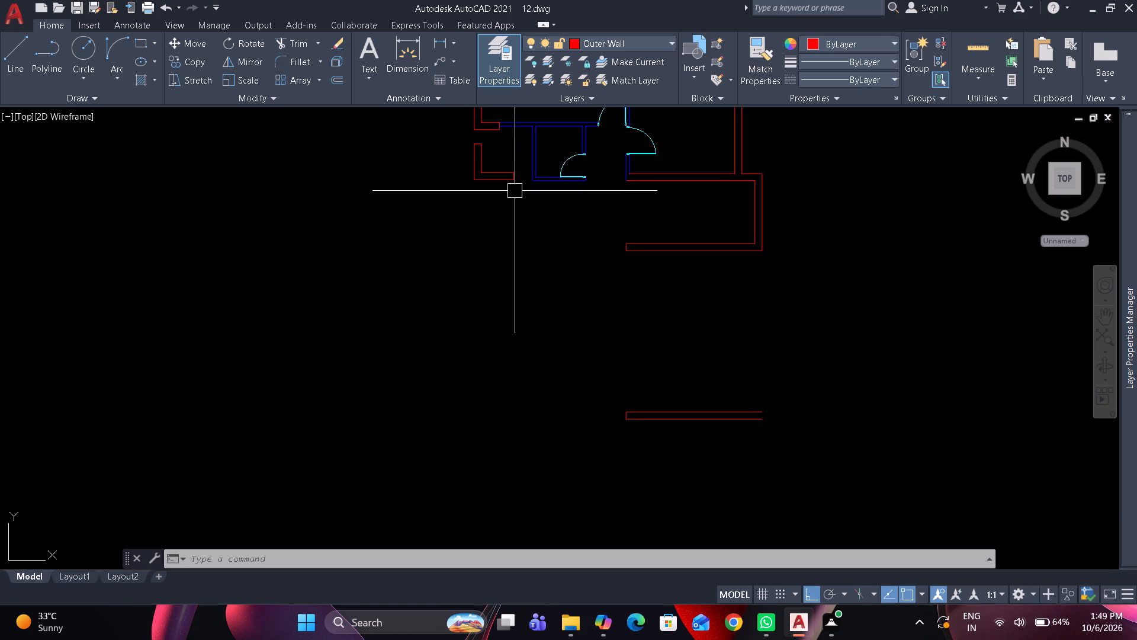
pyautogui.scroll(2, 515, 191)
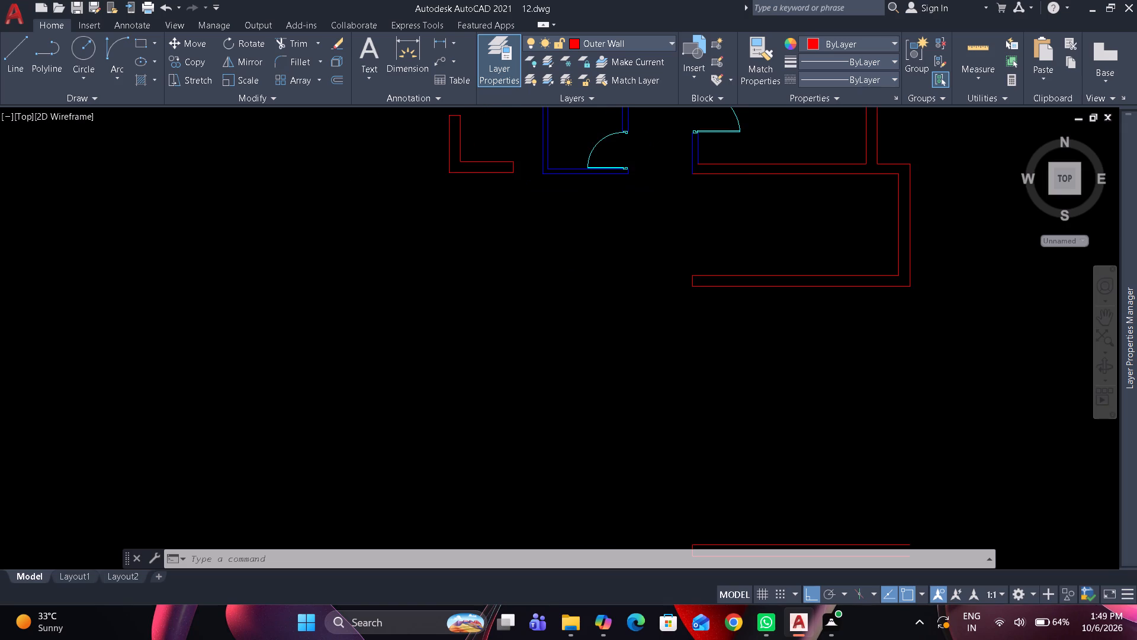
pyautogui.write('l')
pyautogui.press('space')
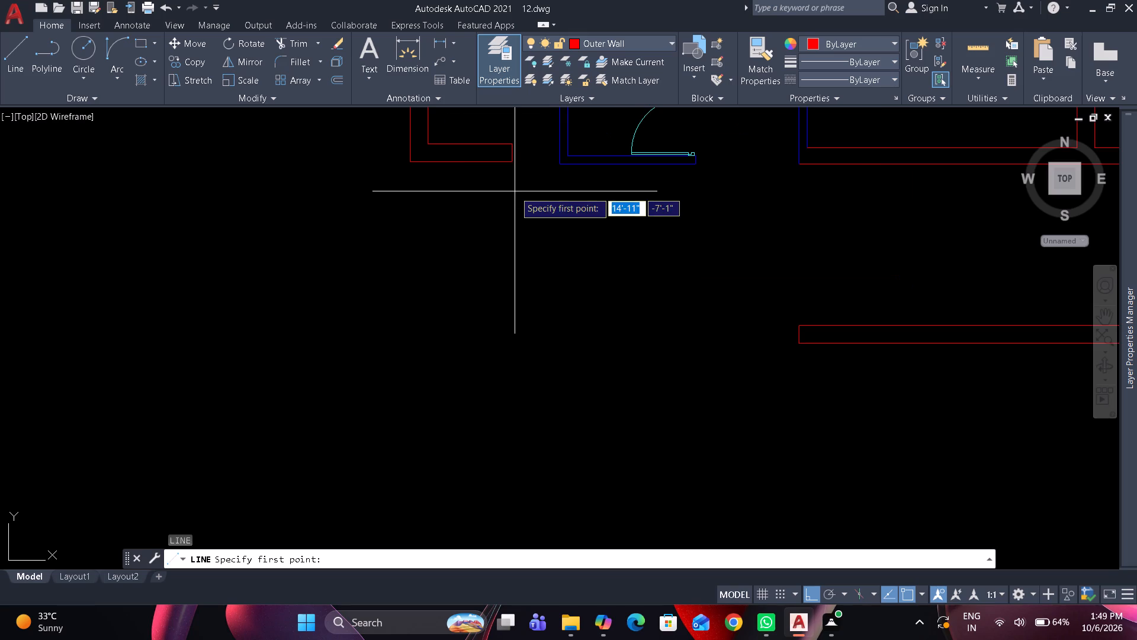
pyautogui.moveTo(507, 167); pyautogui.dragTo(507, 180)
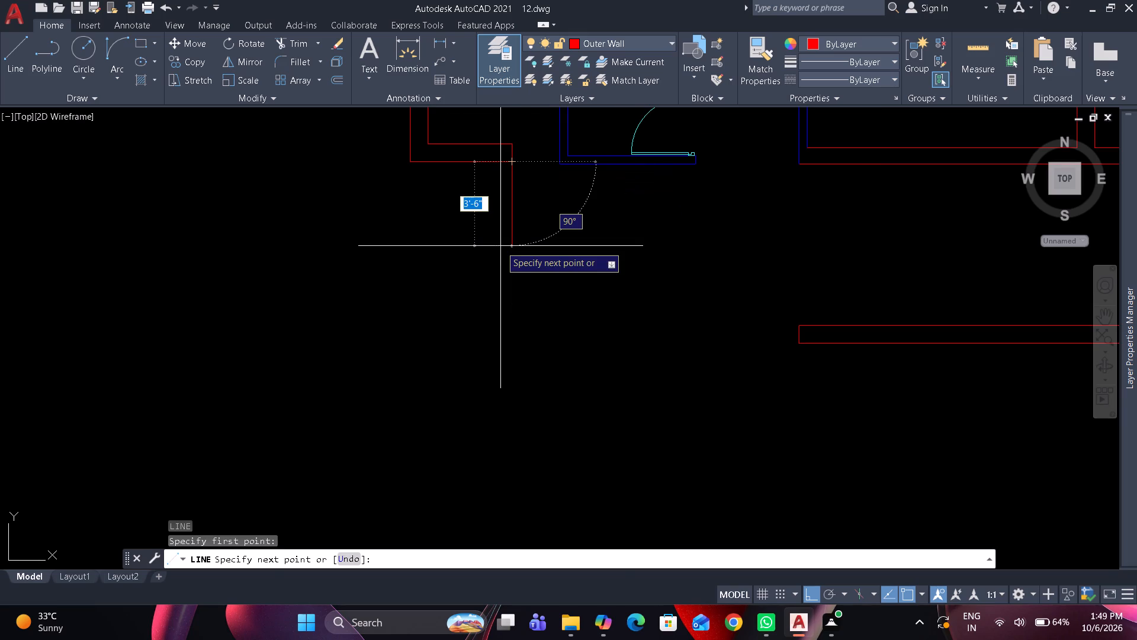
pyautogui.write('12')
pyautogui.press("'")
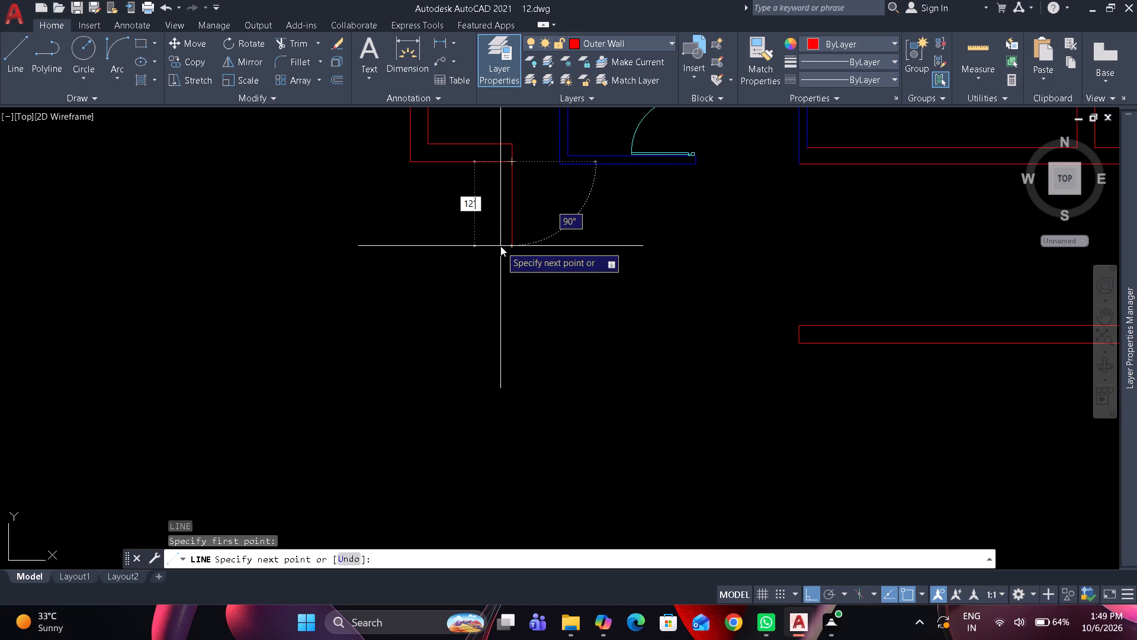
pyautogui.press('9')
pyautogui.hotkey('shift', '"')
pyautogui.press('Return')
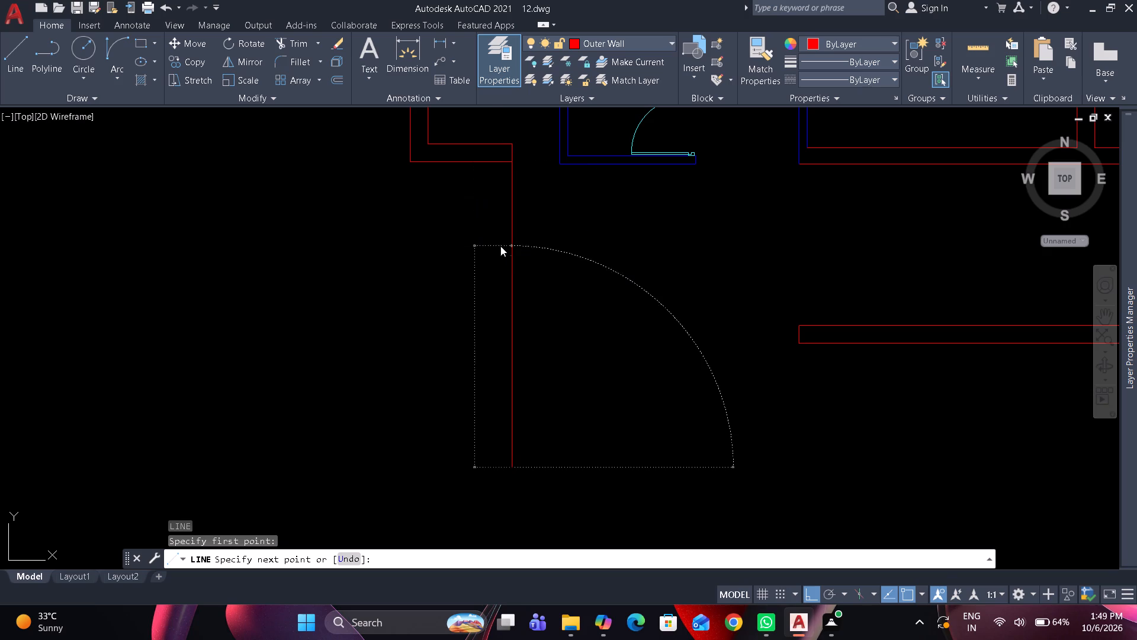
pyautogui.press('space')
# Offset the 12'9" vertical line 9" to the left.
pyautogui.write('o 9"')
pyautogui.press('Return')
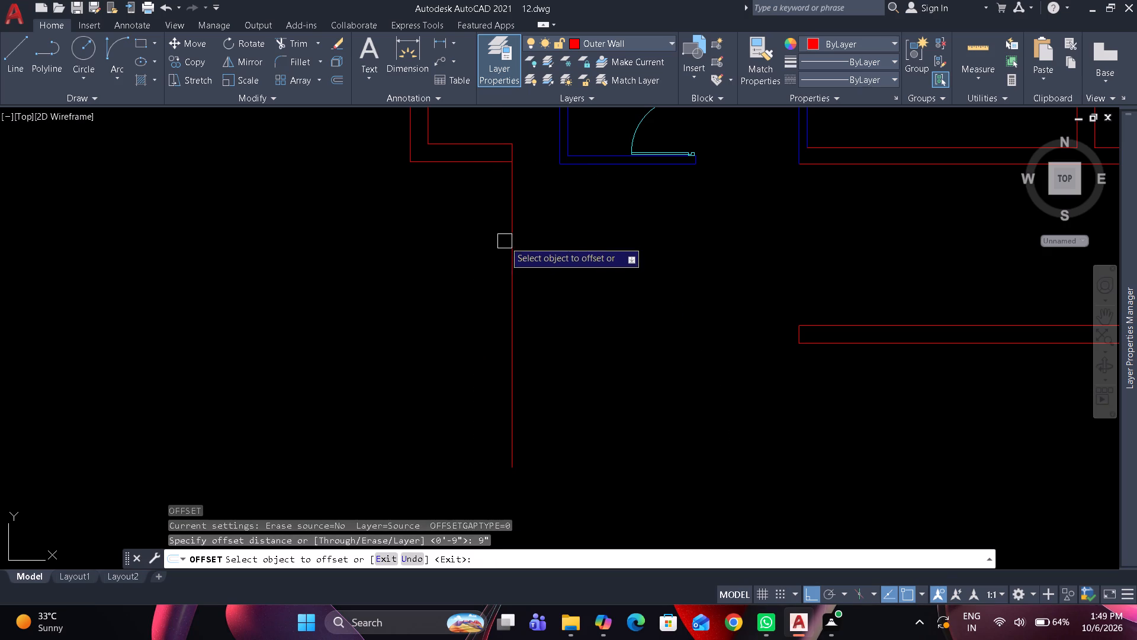
pyautogui.click(505, 239)
pyautogui.click(486, 248)
pyautogui.press('space')
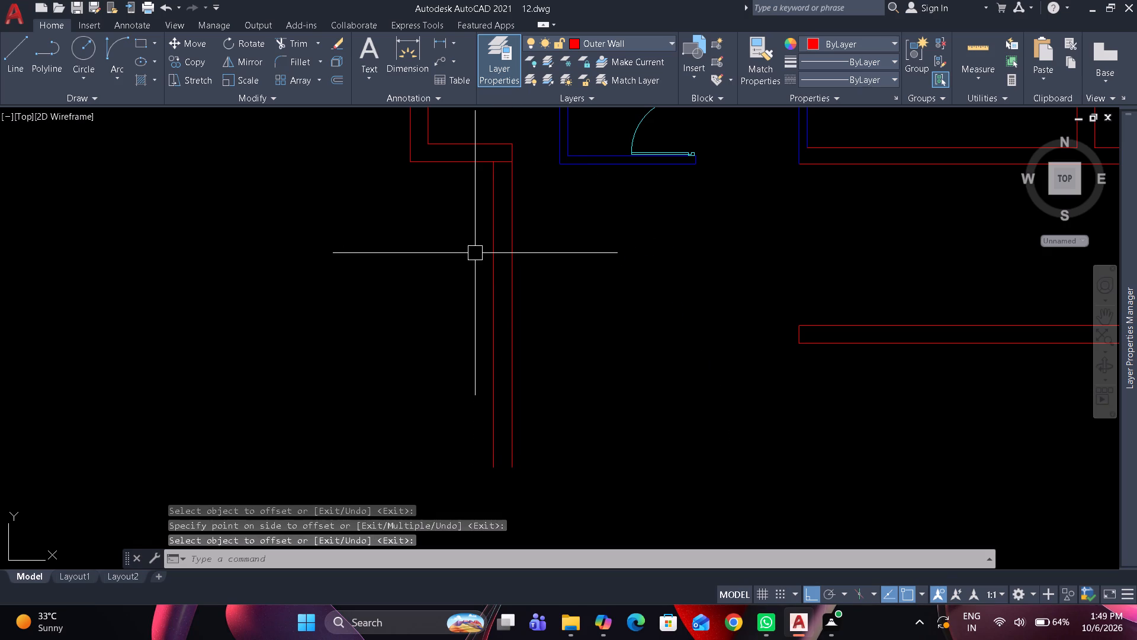
# Trim the stub's bottom line between the two vertical lines to open the wall junction.
pyautogui.write('tr')
pyautogui.press('space')
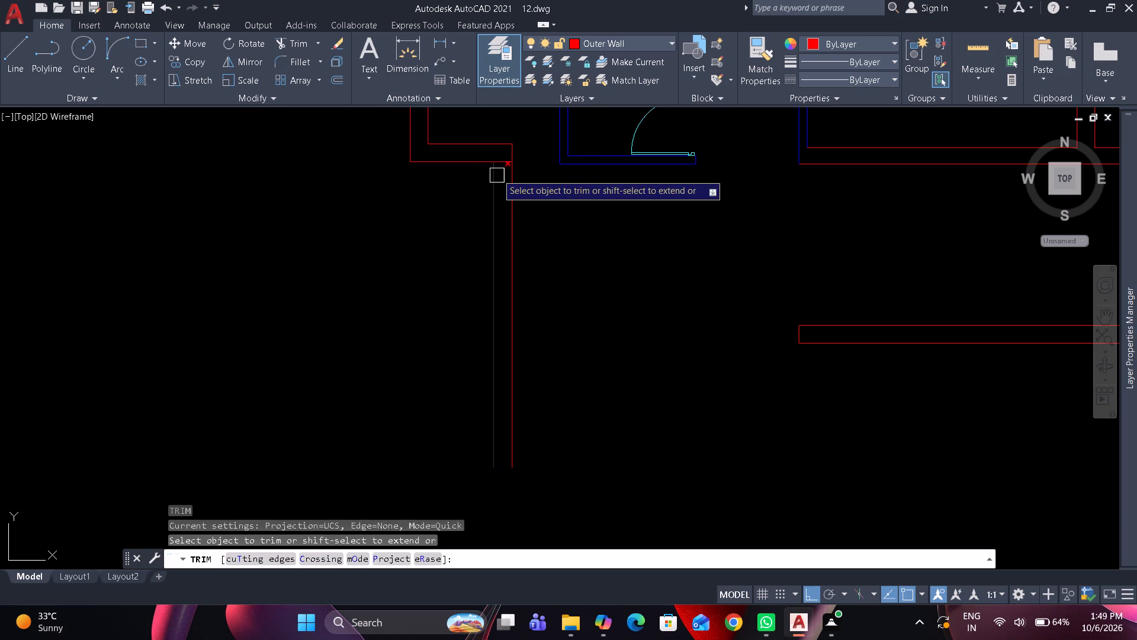
pyautogui.scroll(1, 501, 161)
pyautogui.click(501, 161)
pyautogui.press('space')
# Make Inner Wall the current layer.
pyautogui.scroll(-3, 502, 161)
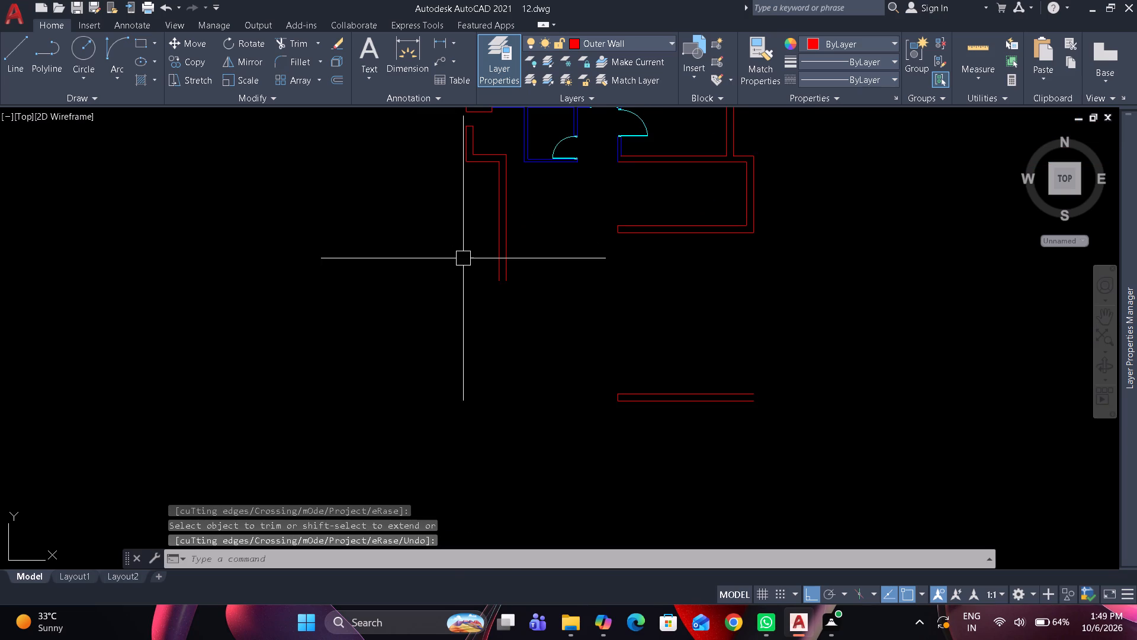
pyautogui.scroll(1, 467, 262)
pyautogui.scroll(1, 536, 285)
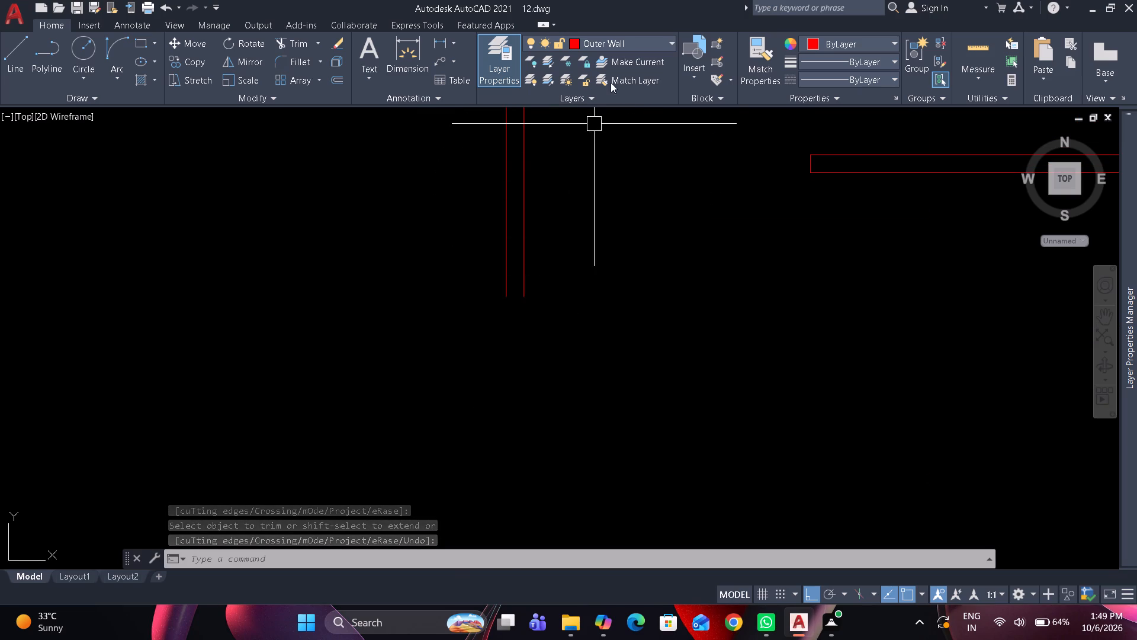
pyautogui.click(626, 42)
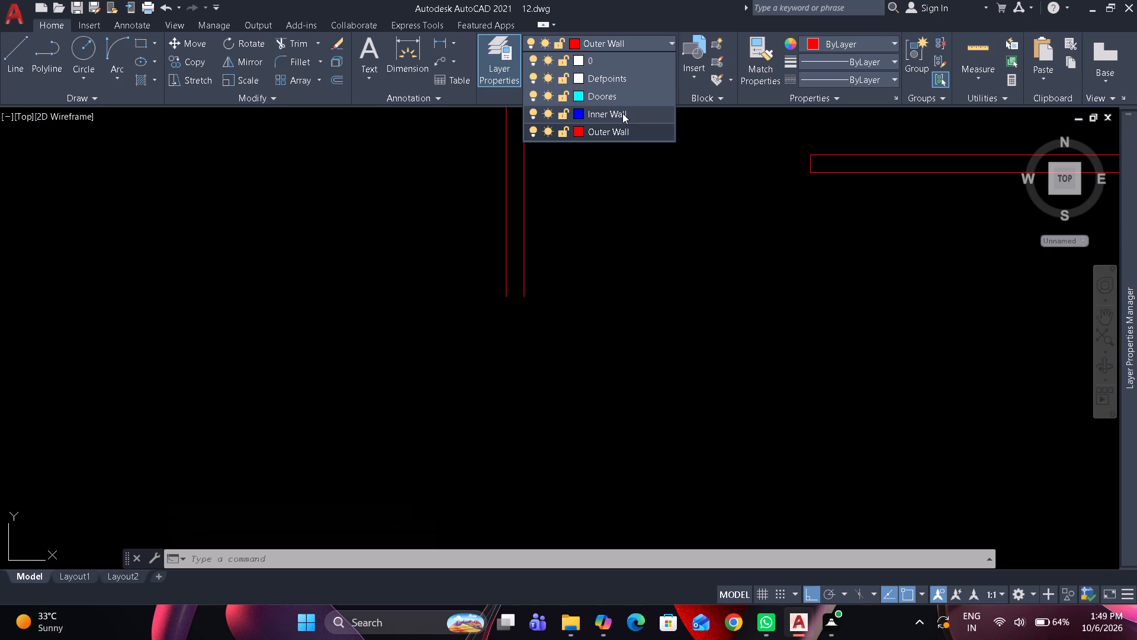
pyautogui.click(622, 113)
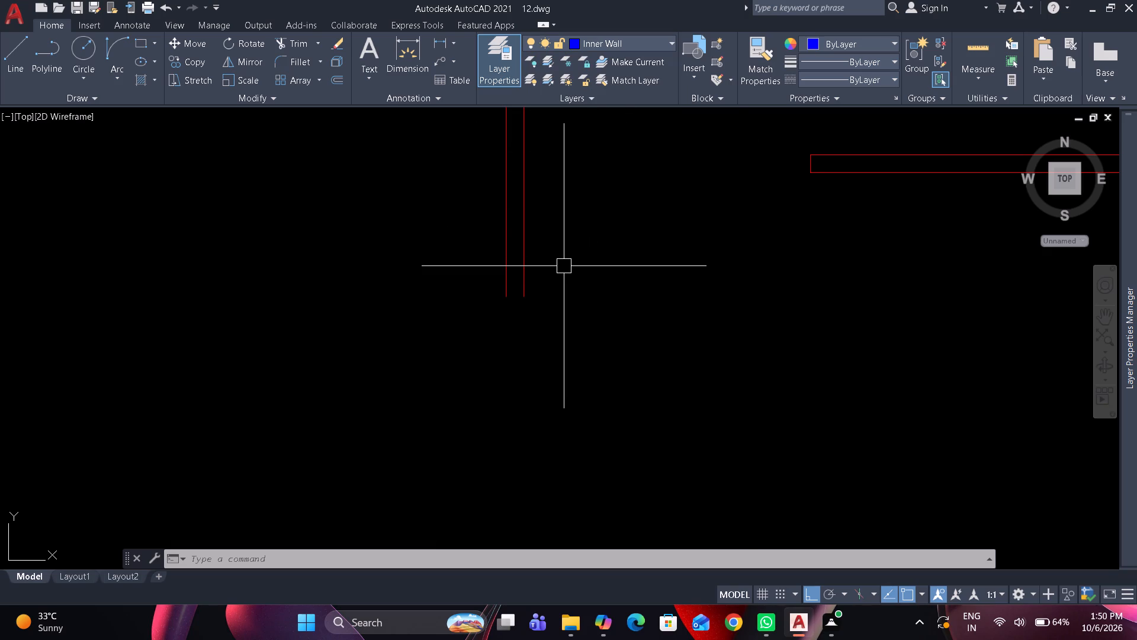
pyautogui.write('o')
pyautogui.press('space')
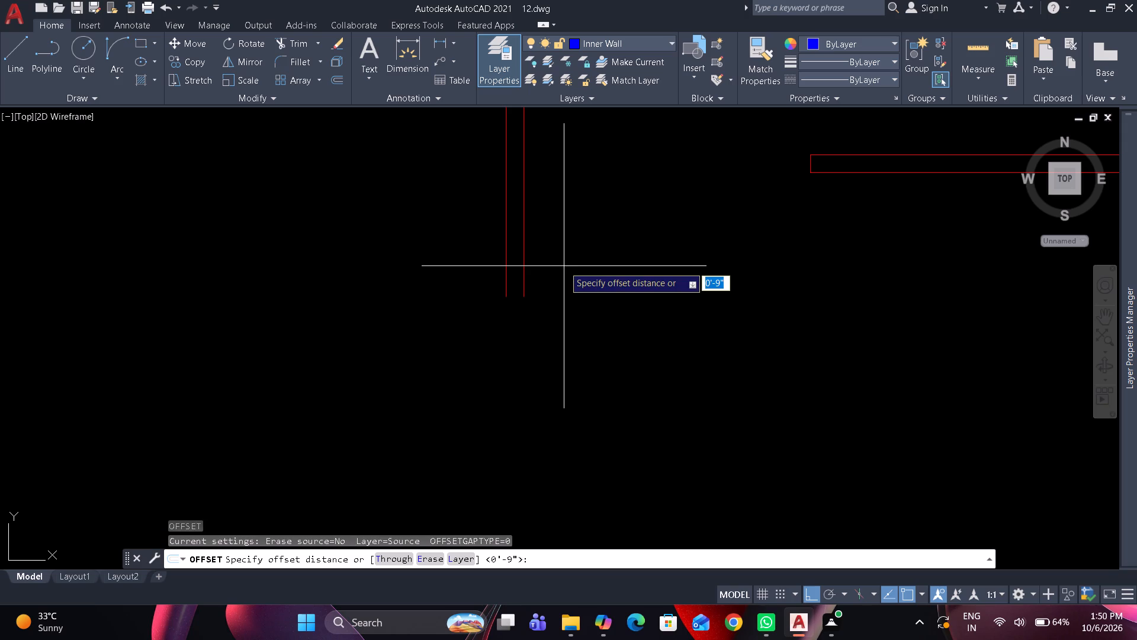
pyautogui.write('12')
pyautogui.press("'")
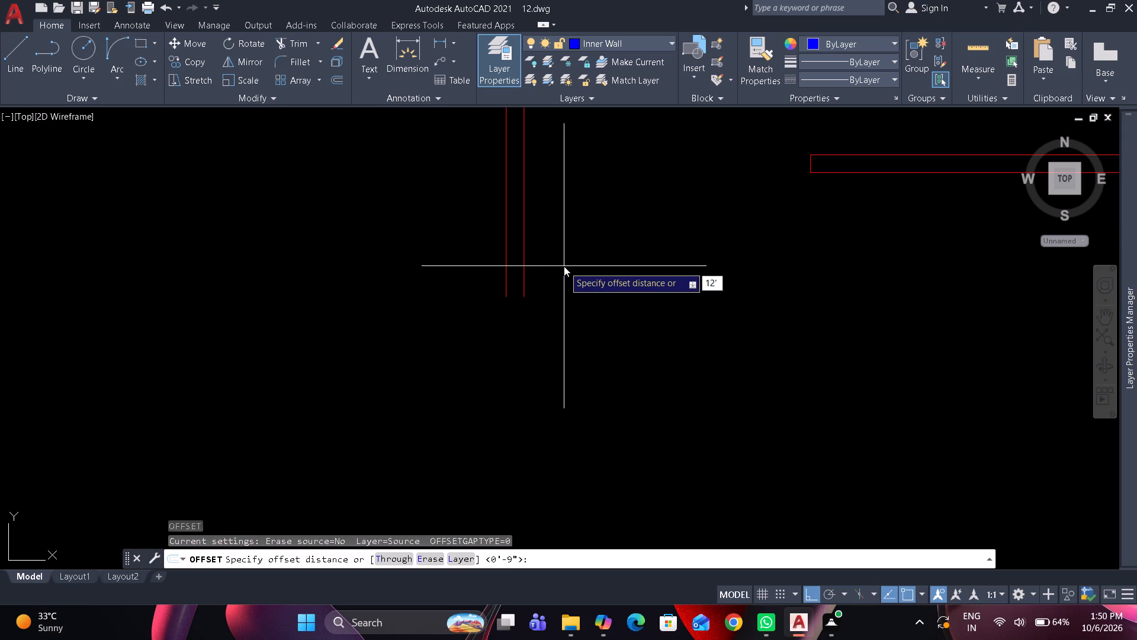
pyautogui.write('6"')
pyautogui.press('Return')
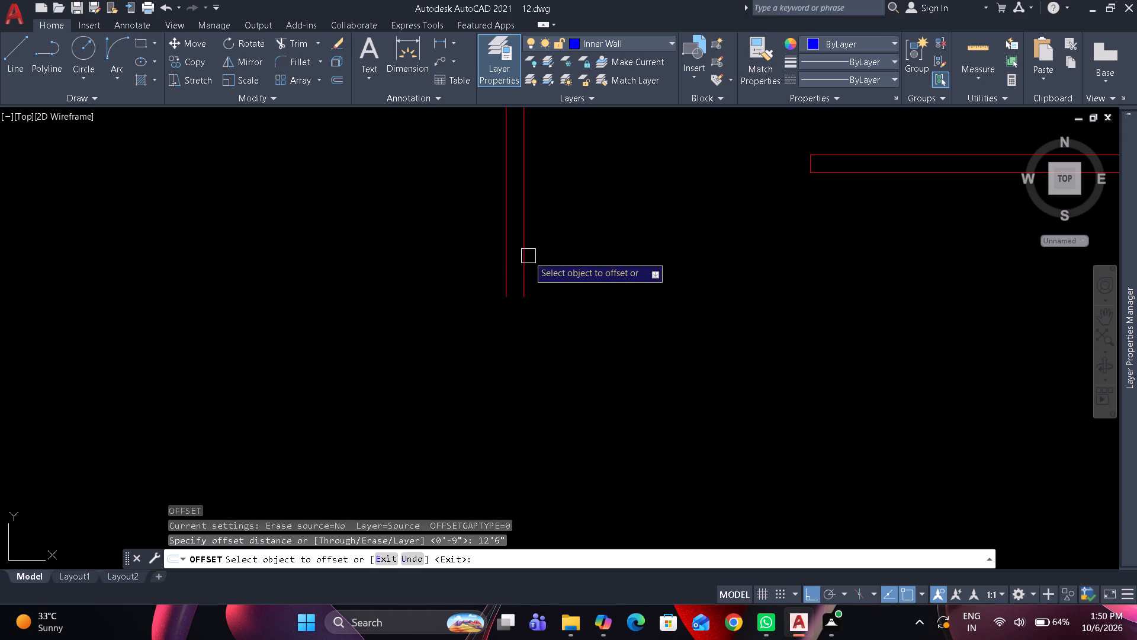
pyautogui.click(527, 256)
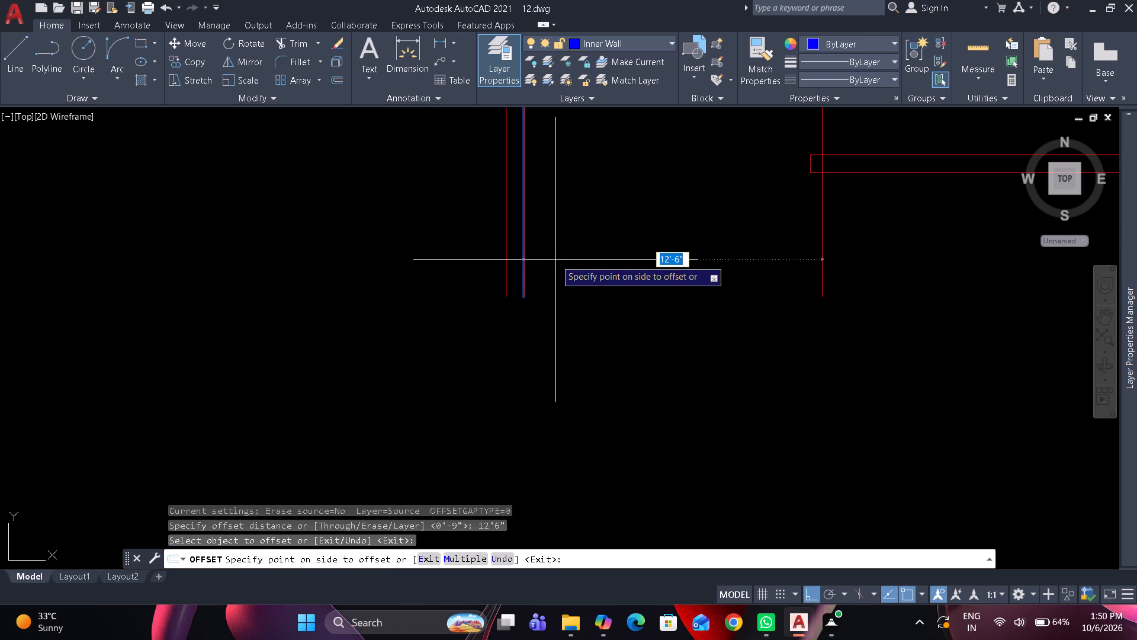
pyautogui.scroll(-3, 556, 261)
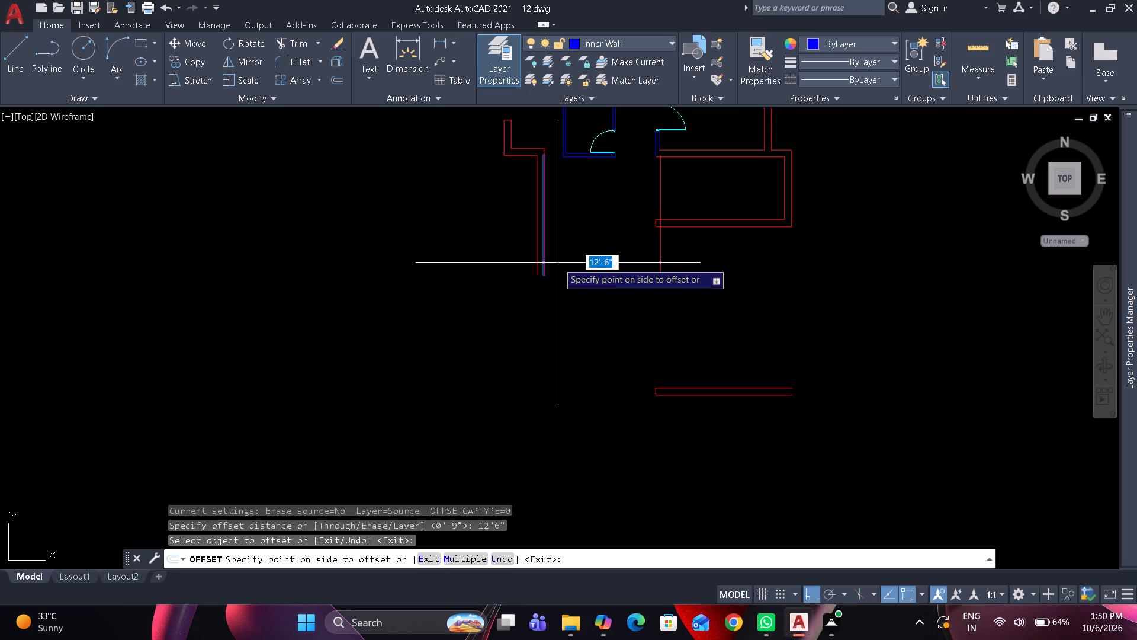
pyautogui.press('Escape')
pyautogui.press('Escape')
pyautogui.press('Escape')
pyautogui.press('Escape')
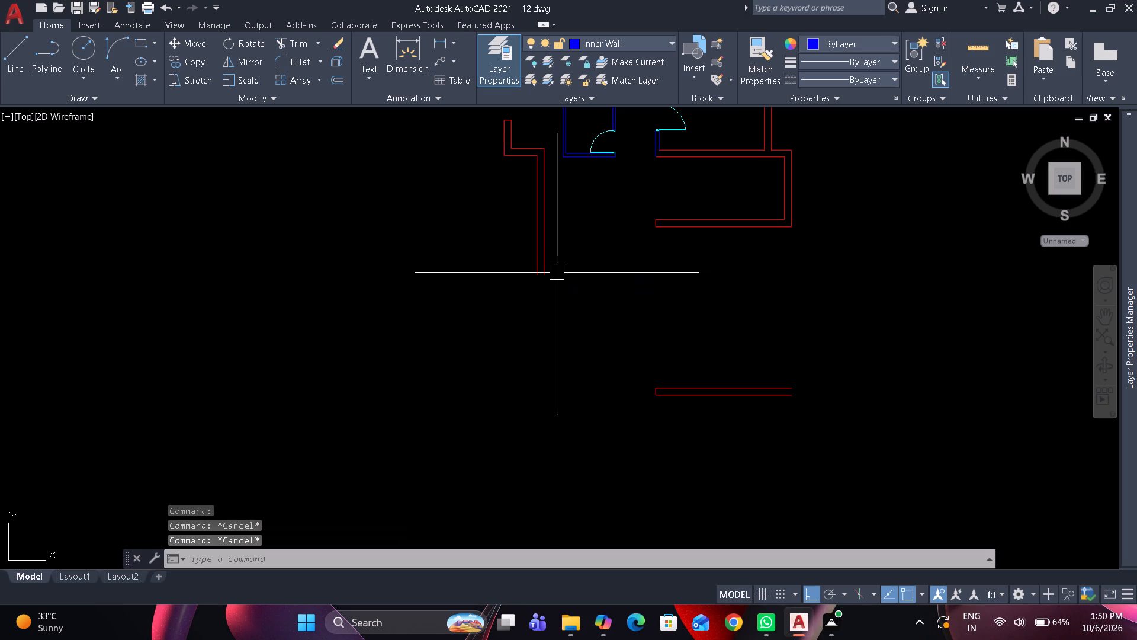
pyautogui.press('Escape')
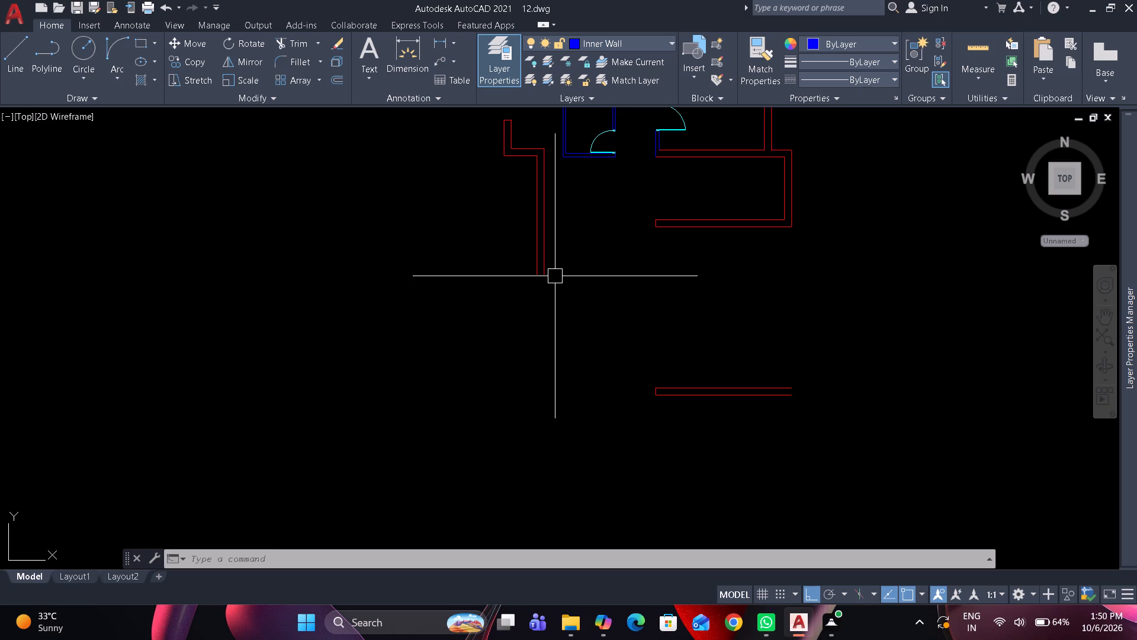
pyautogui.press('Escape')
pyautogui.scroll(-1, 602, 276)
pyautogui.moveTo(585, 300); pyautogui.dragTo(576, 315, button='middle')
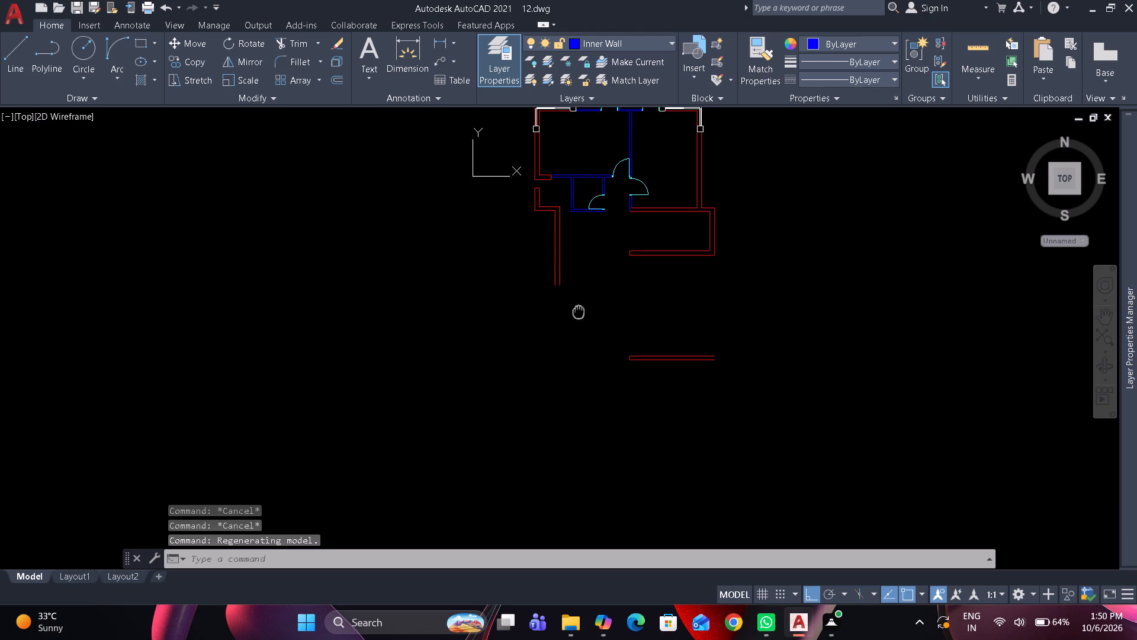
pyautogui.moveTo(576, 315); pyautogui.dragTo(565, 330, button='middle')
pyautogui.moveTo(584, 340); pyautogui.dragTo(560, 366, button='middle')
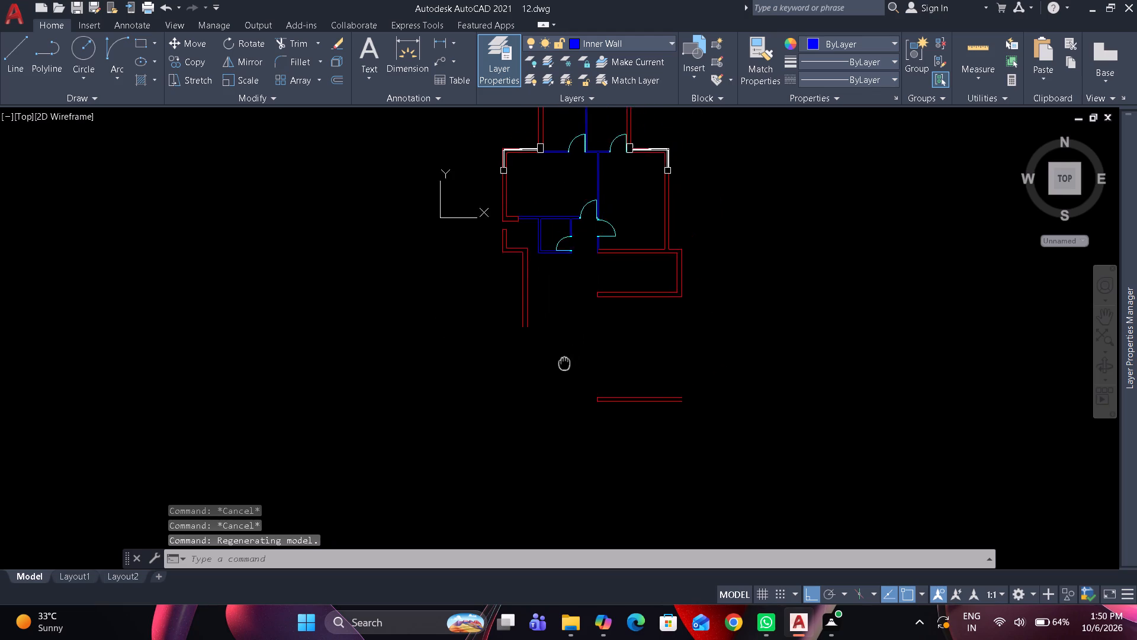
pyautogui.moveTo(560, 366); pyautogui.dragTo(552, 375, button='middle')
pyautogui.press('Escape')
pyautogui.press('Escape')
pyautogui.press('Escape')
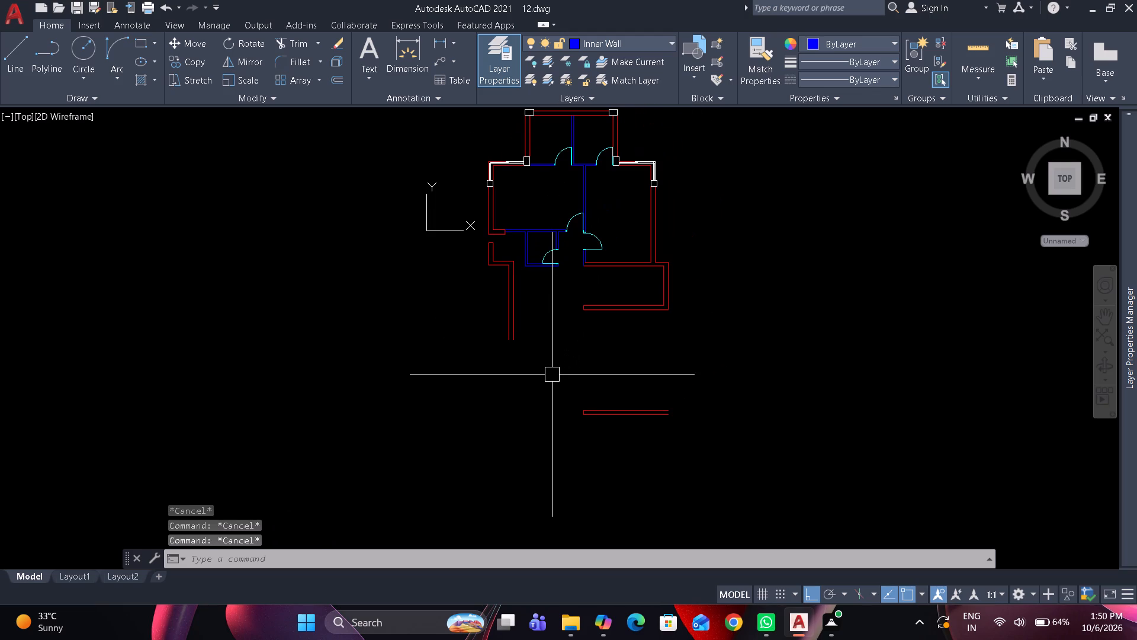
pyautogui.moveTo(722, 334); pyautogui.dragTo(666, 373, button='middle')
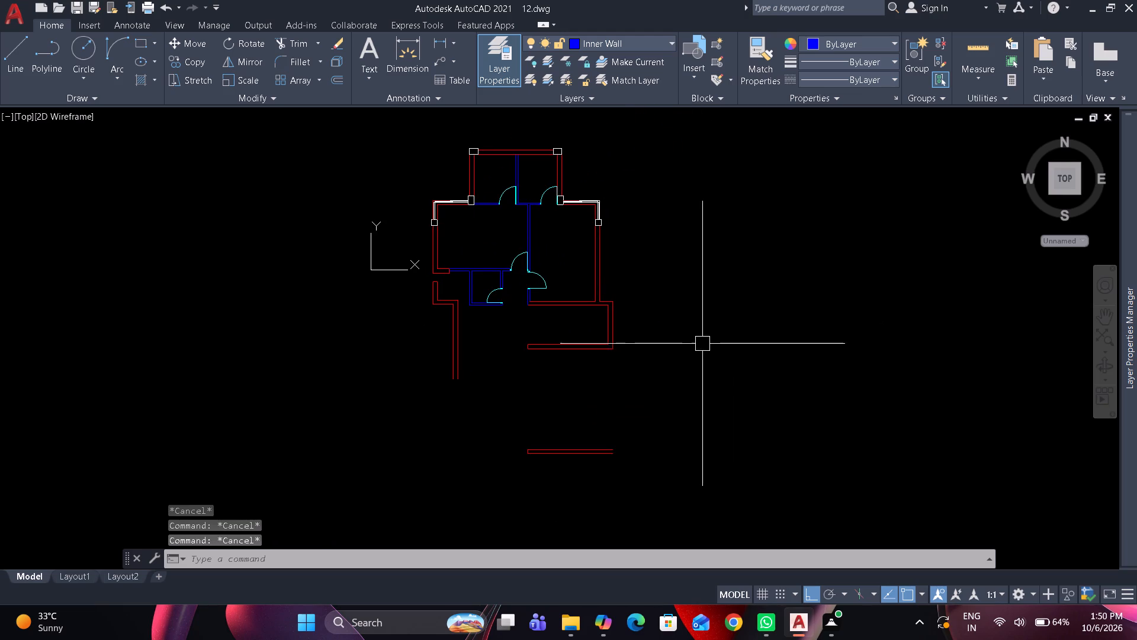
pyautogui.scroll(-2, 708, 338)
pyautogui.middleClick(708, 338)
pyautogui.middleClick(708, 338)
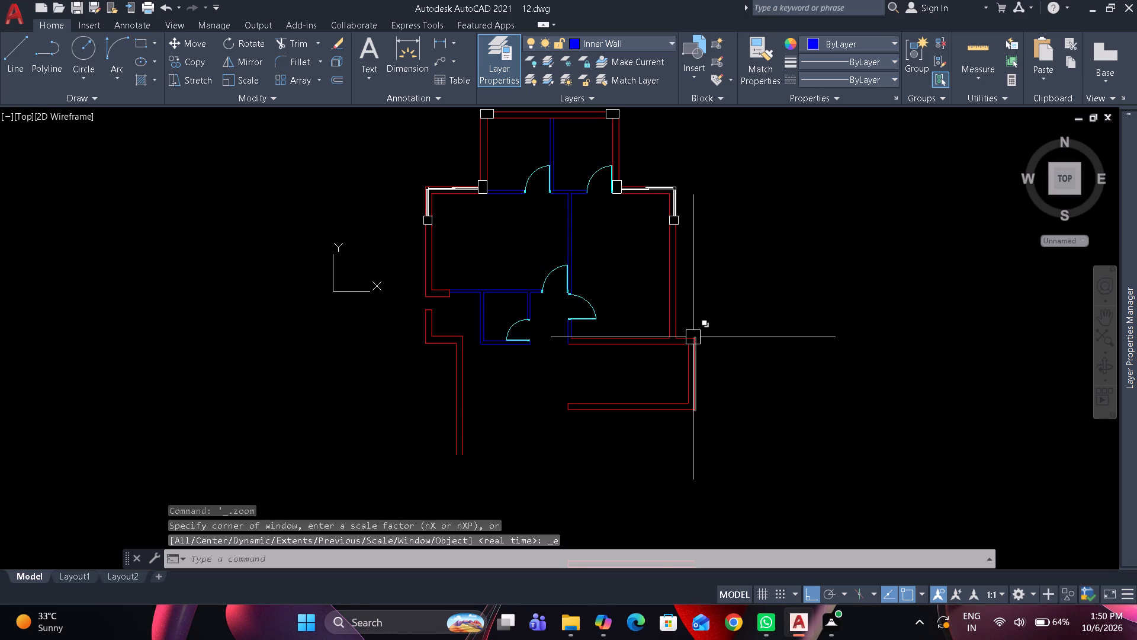
# Save the drawing.
pyautogui.hotkey('ctrl', 's')
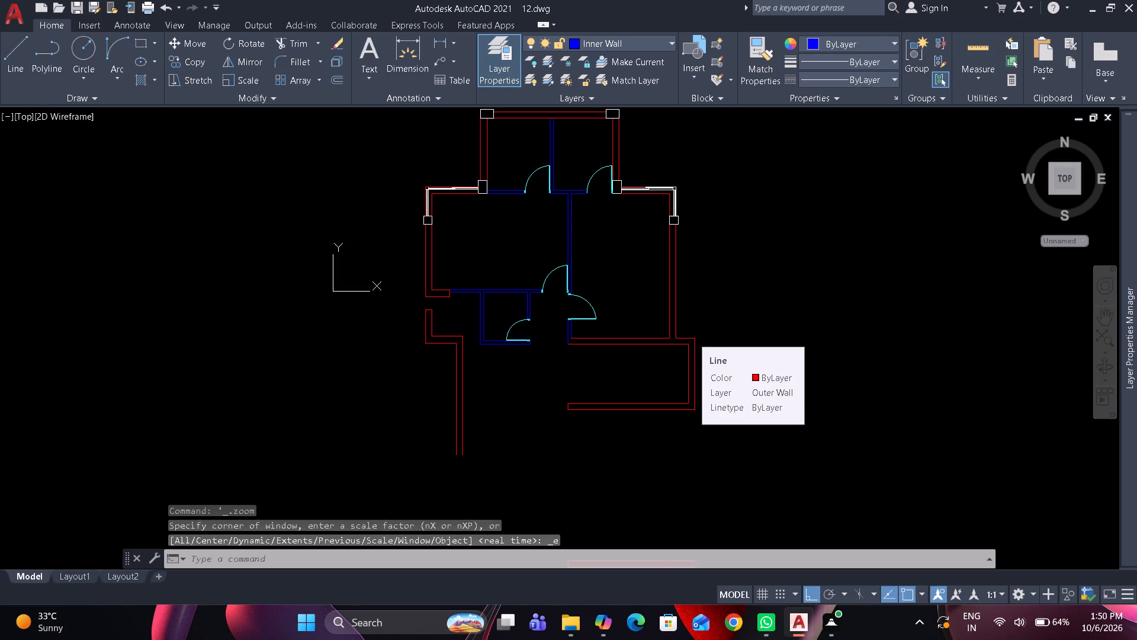
# Measure the inside width of the large room on the plan's left side, from its outer wall to the central inner wall.
pyautogui.middleClick(615, 281)
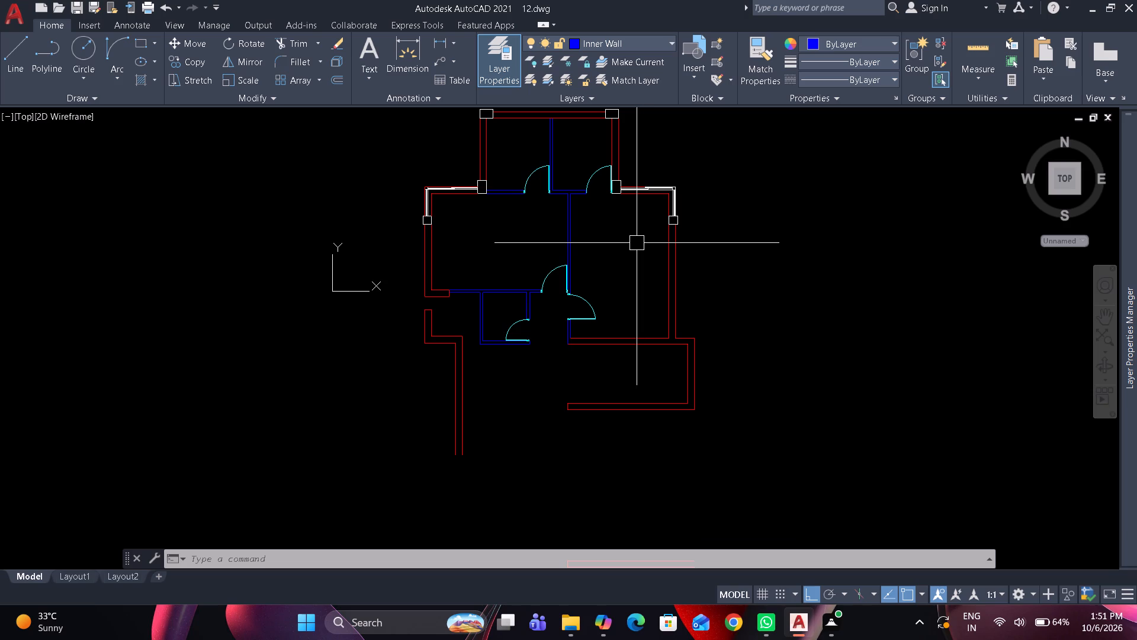
pyautogui.moveTo(592, 338); pyautogui.dragTo(611, 267, button='middle')
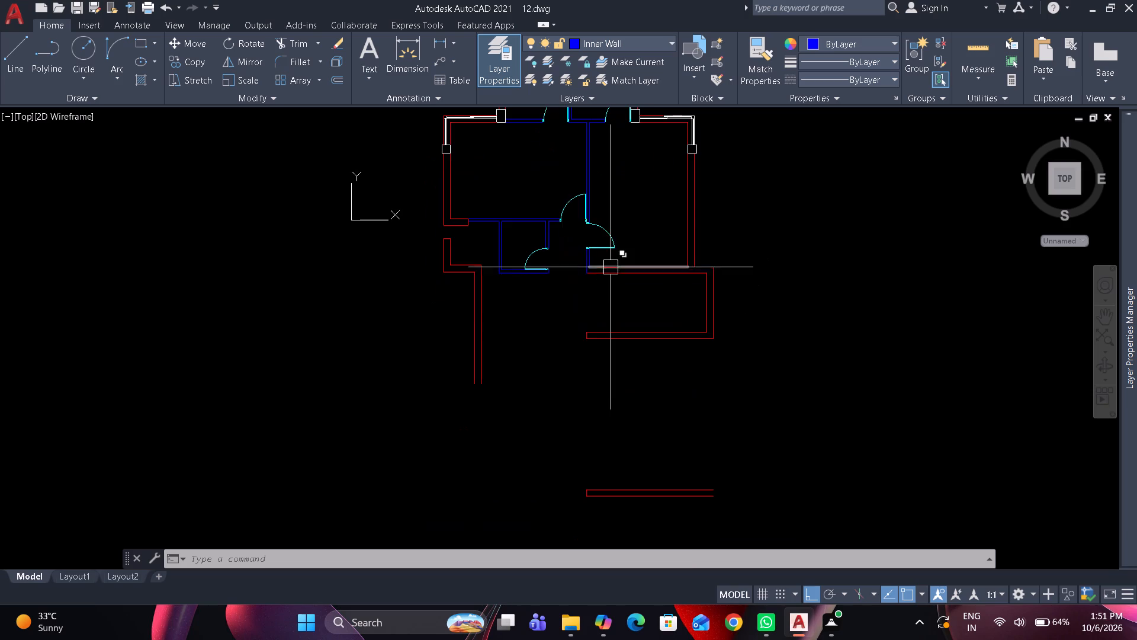
pyautogui.scroll(2, 470, 392)
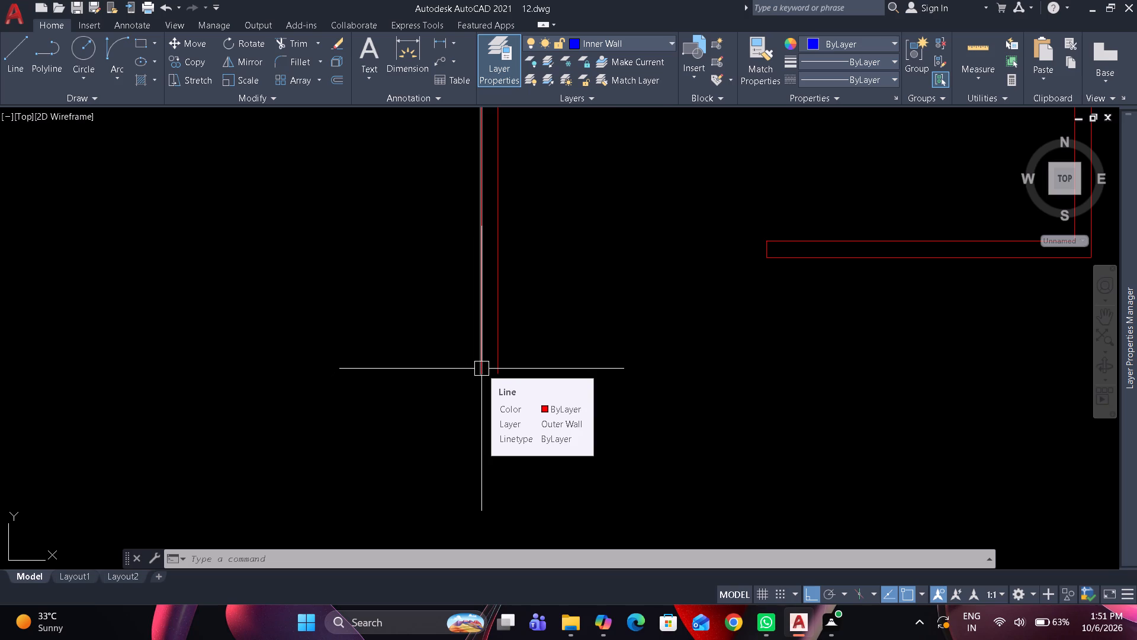
pyautogui.scroll(-3, 481, 369)
pyautogui.scroll(1, 536, 231)
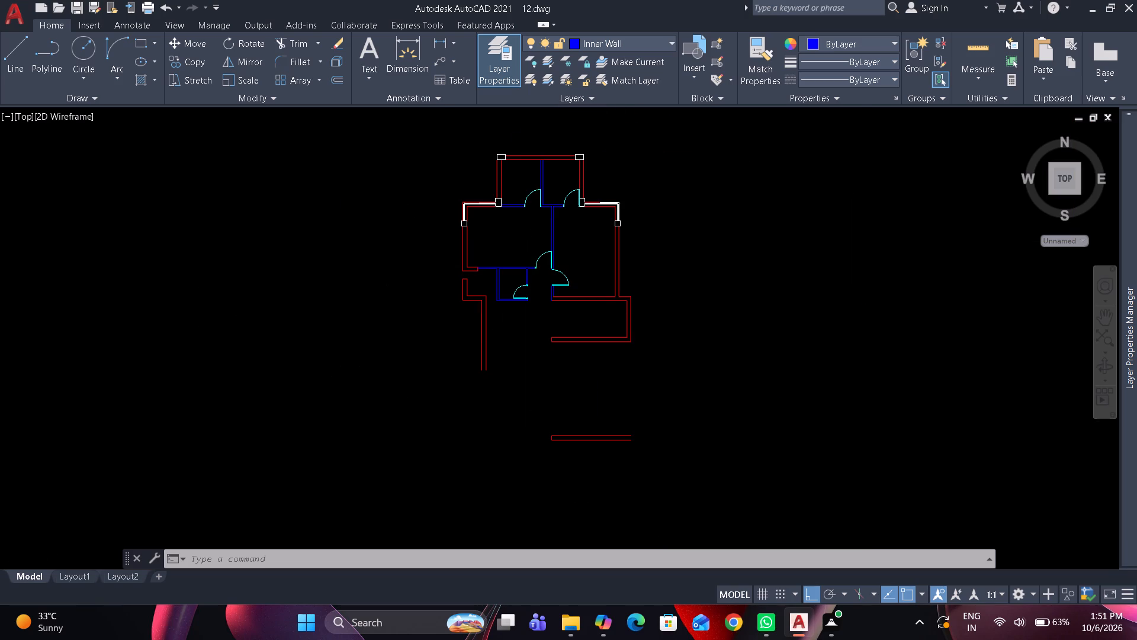
pyautogui.scroll(2, 536, 231)
pyautogui.moveTo(519, 311); pyautogui.dragTo(508, 349, button='middle')
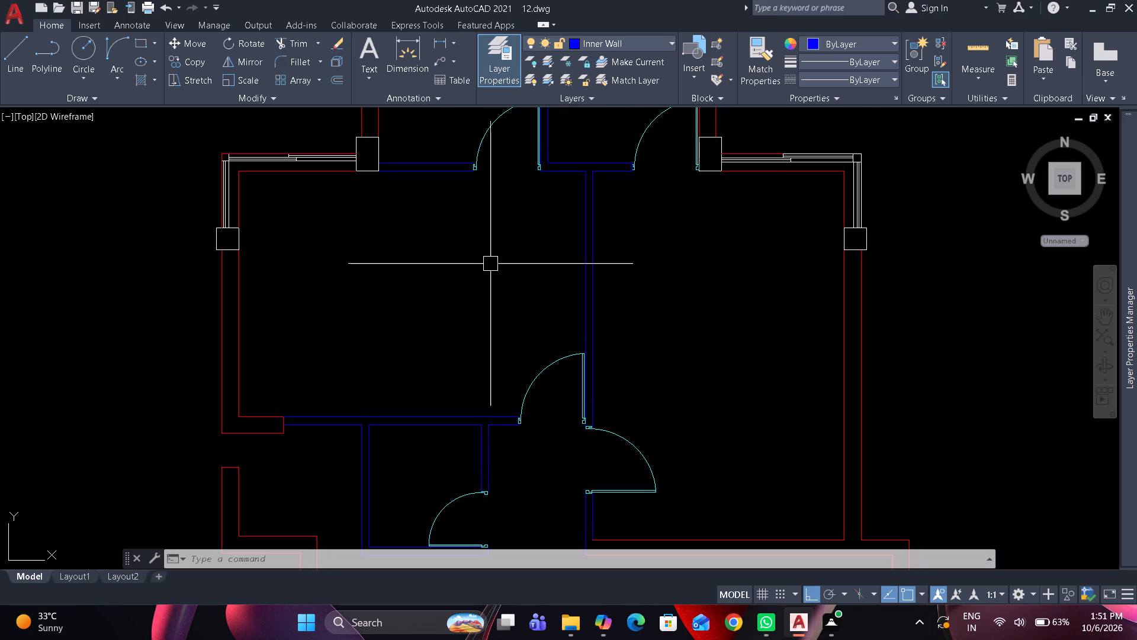
pyautogui.click(412, 62)
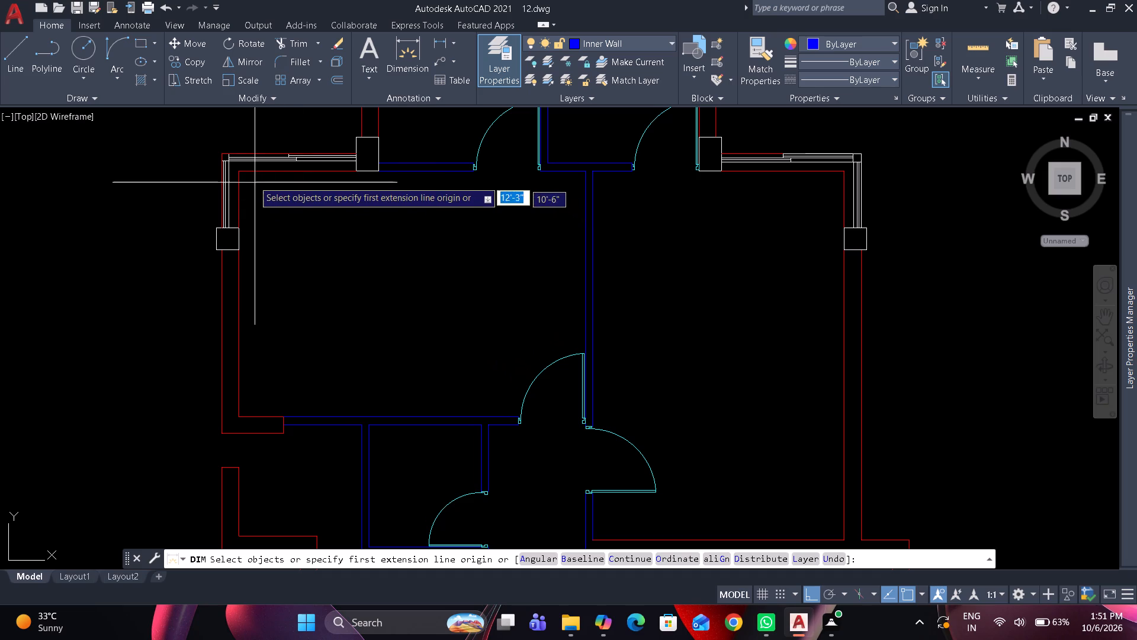
pyautogui.click(242, 172)
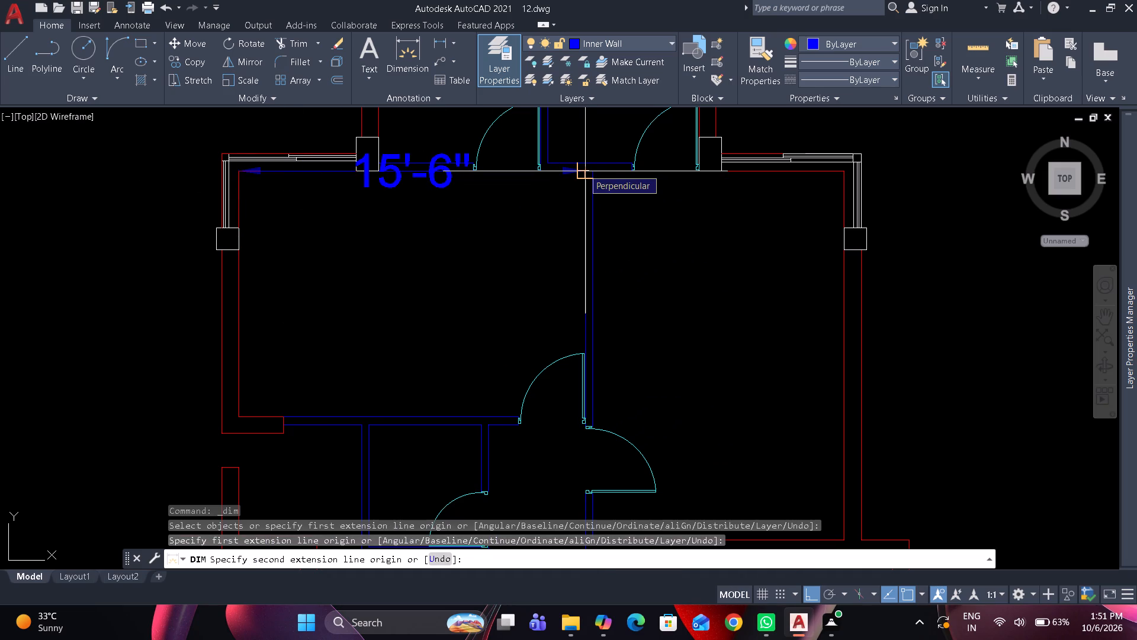
pyautogui.press('Escape')
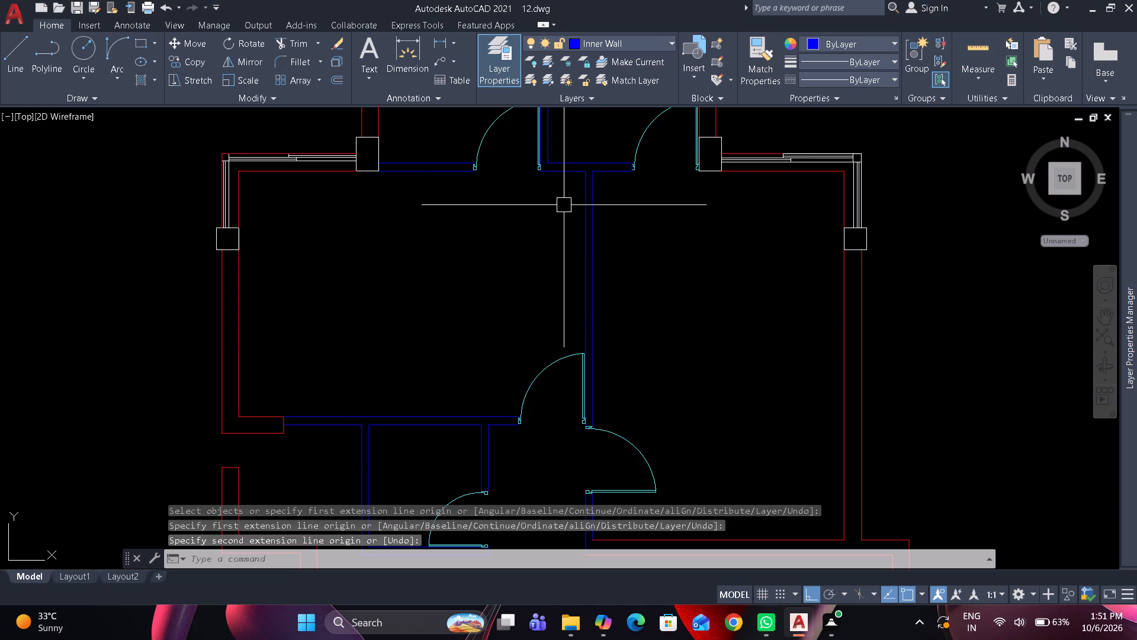
# Measure the horizontal gap between the lower-left outer wall's inner corner and the small inner room's left wall.
pyautogui.scroll(-2, 545, 242)
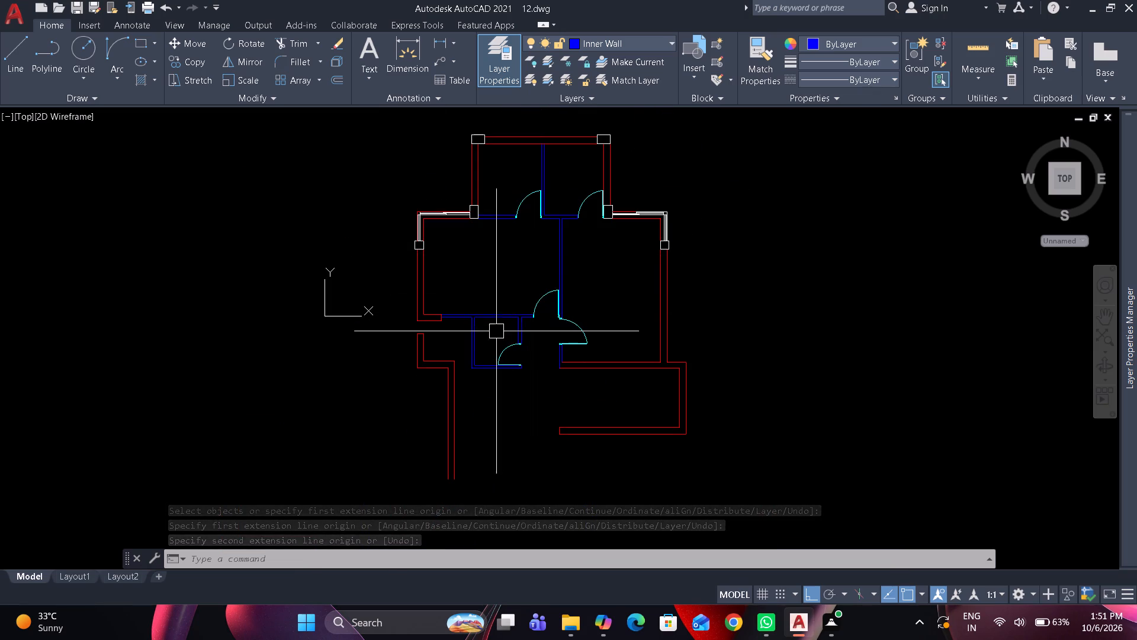
pyautogui.scroll(4, 458, 364)
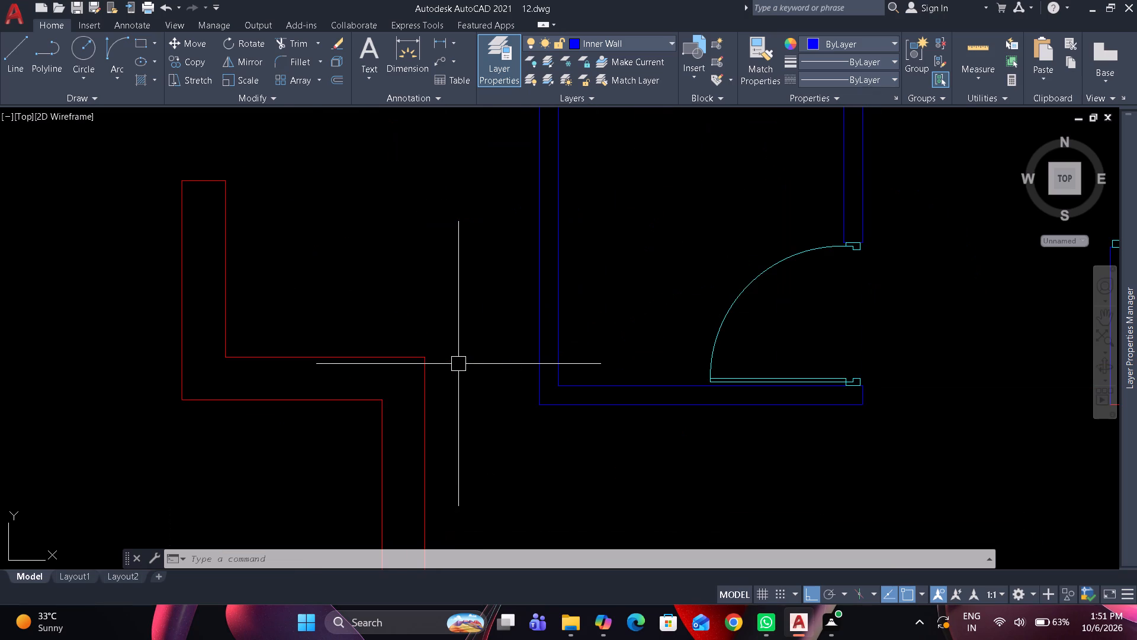
pyautogui.press('space')
pyautogui.click(430, 360)
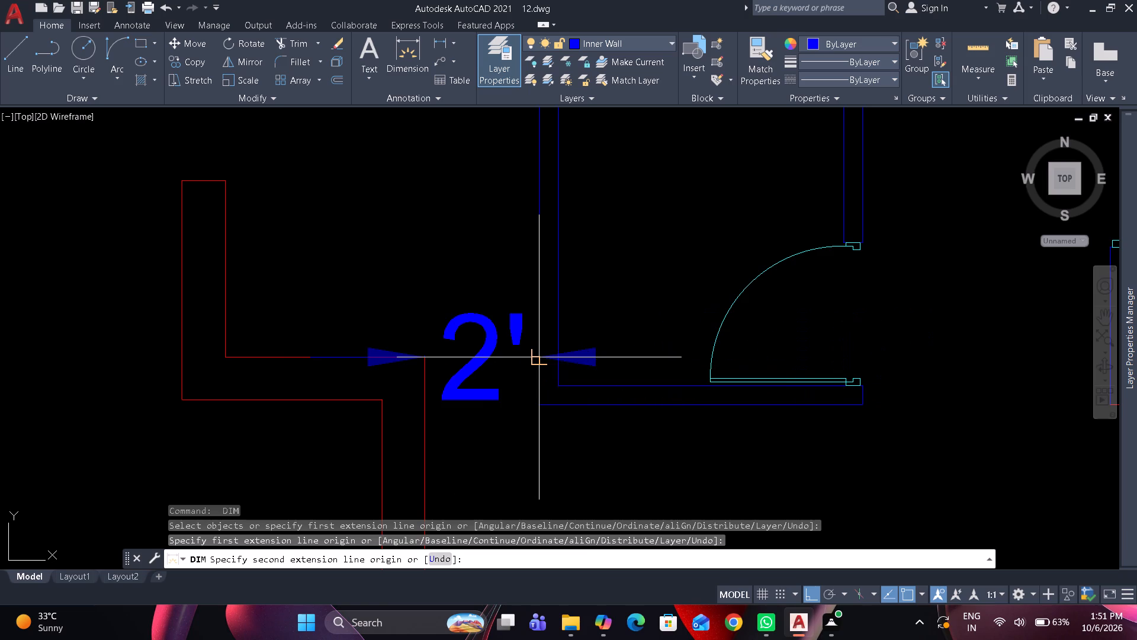
pyautogui.press('Escape')
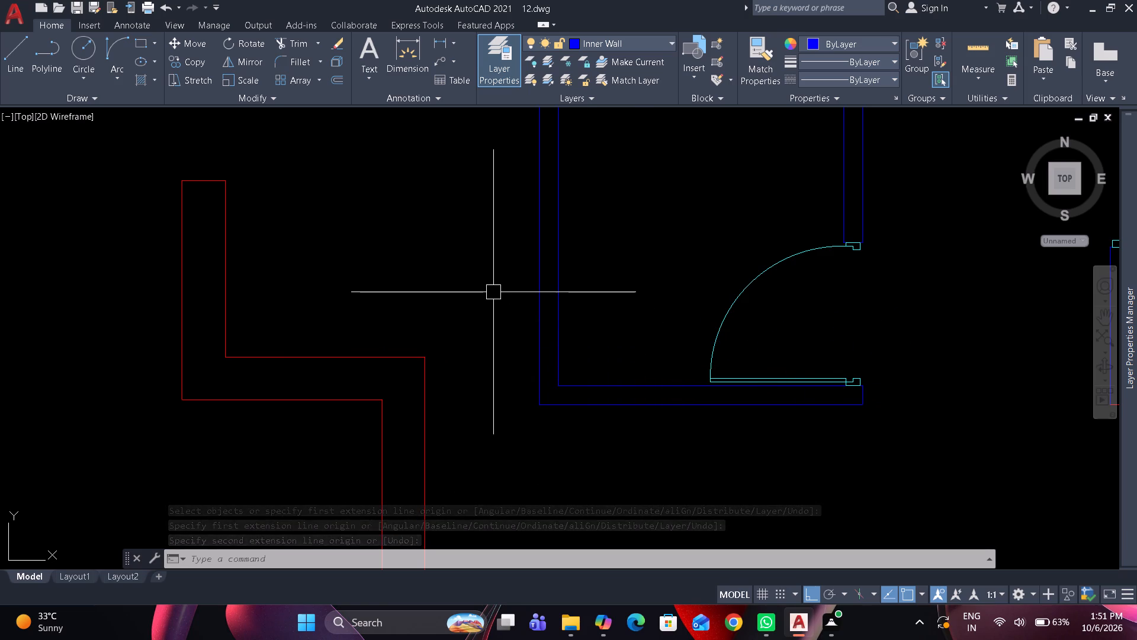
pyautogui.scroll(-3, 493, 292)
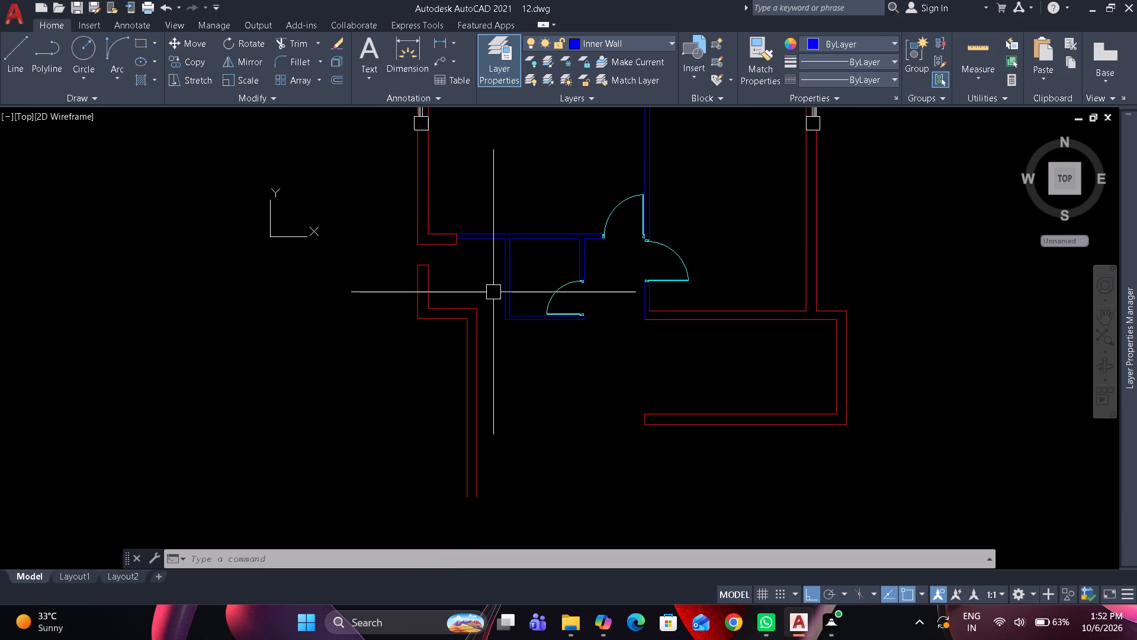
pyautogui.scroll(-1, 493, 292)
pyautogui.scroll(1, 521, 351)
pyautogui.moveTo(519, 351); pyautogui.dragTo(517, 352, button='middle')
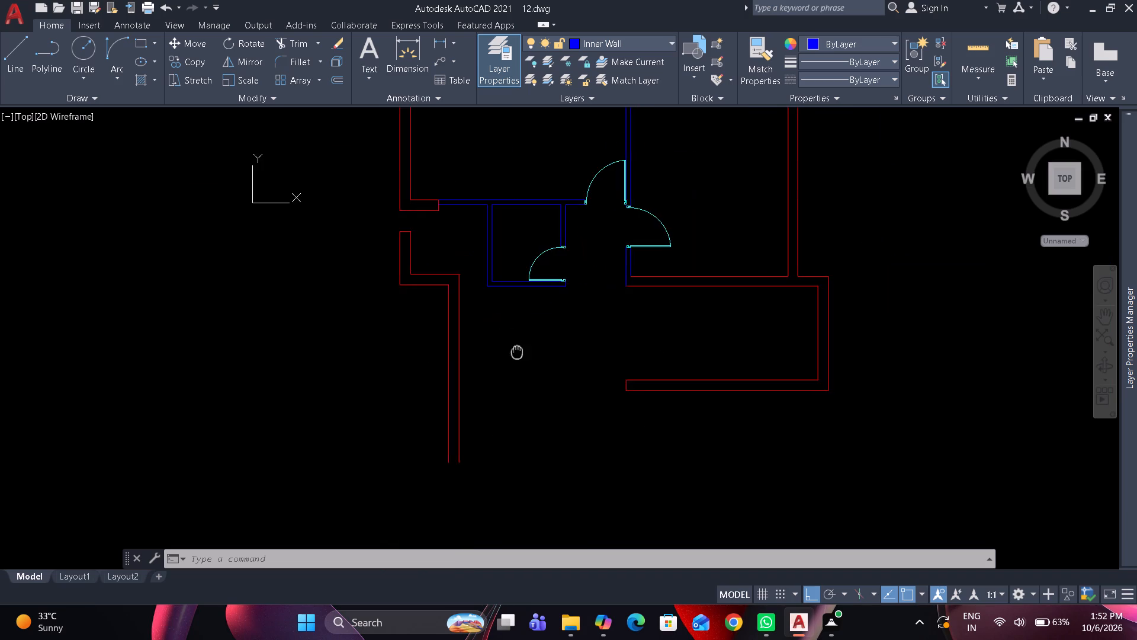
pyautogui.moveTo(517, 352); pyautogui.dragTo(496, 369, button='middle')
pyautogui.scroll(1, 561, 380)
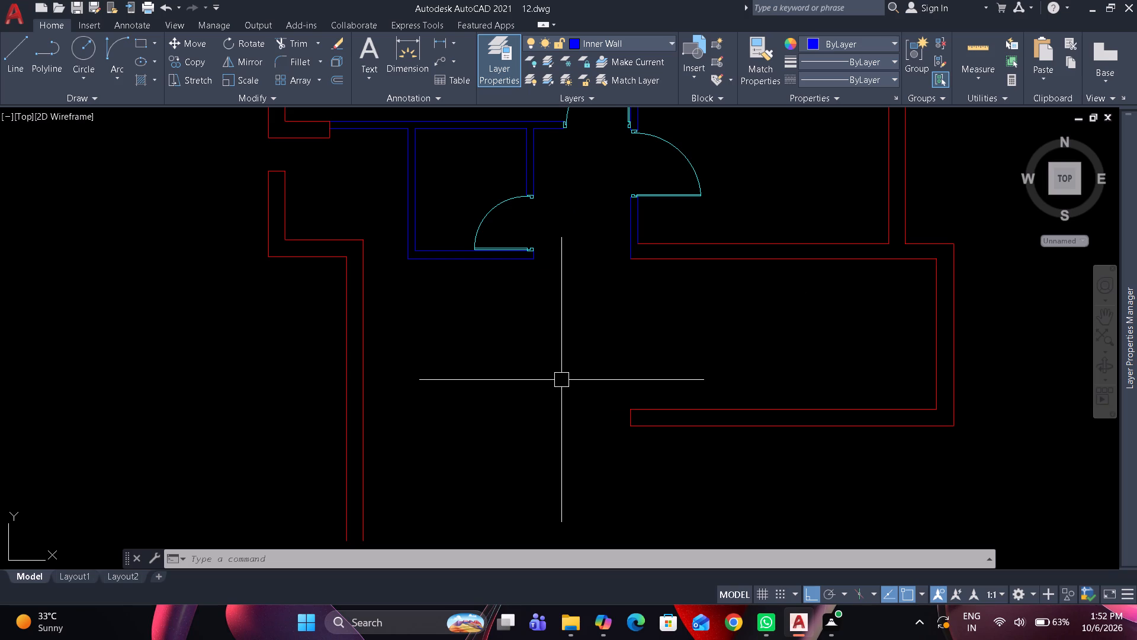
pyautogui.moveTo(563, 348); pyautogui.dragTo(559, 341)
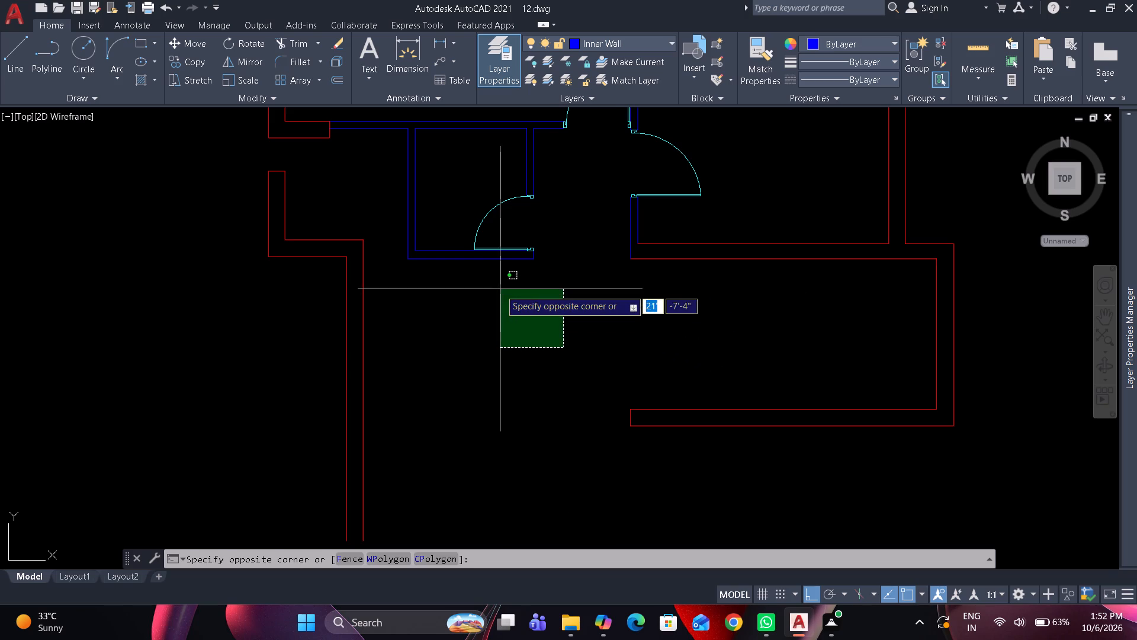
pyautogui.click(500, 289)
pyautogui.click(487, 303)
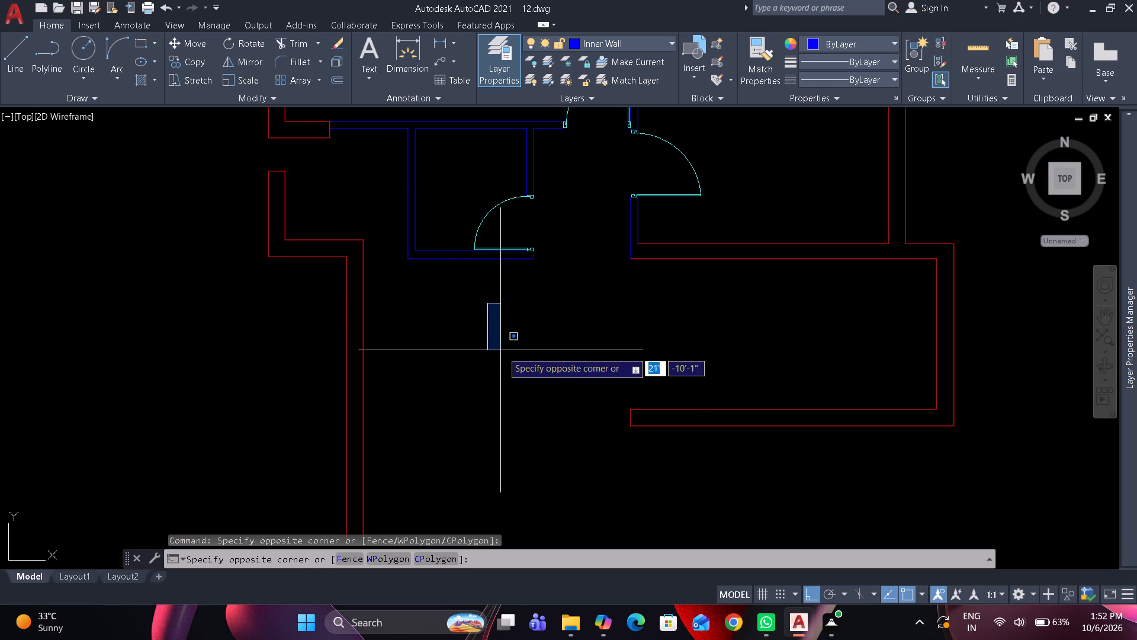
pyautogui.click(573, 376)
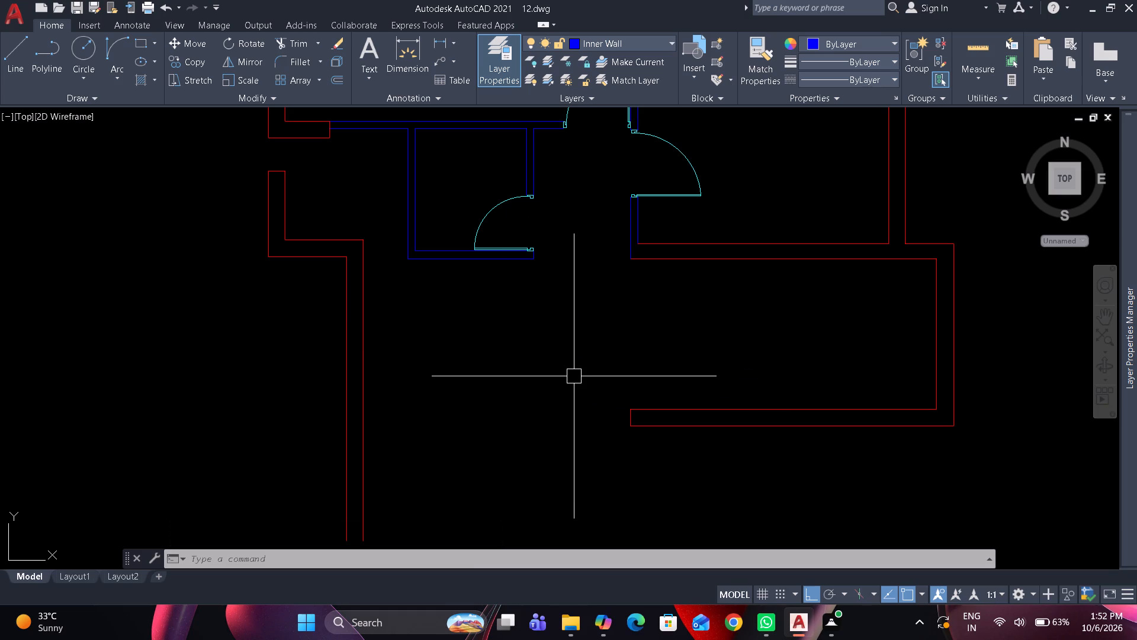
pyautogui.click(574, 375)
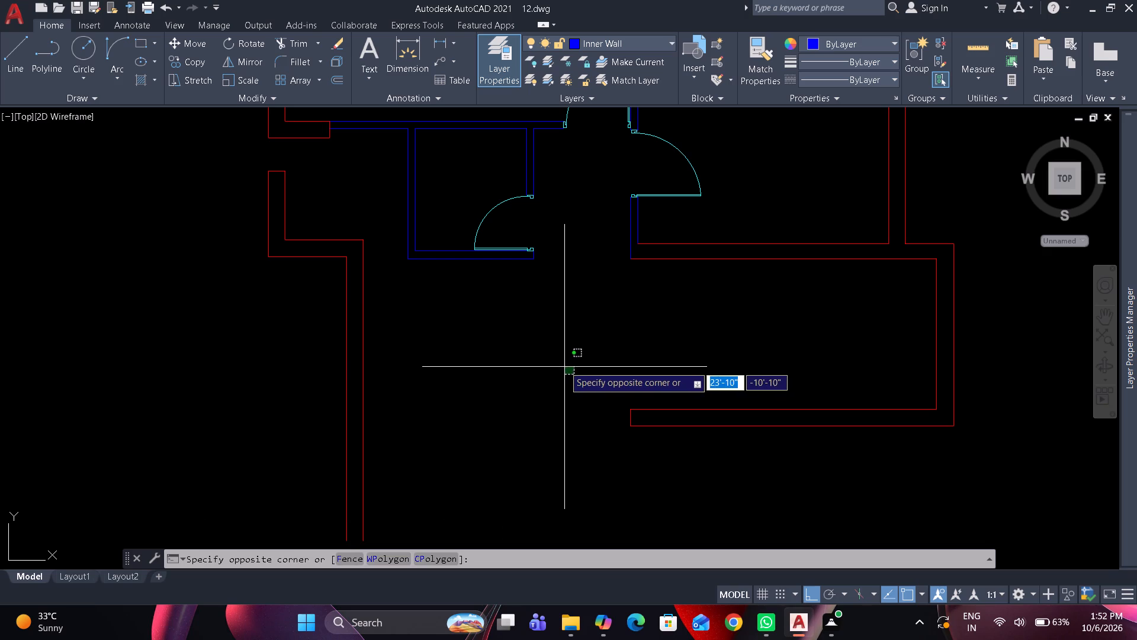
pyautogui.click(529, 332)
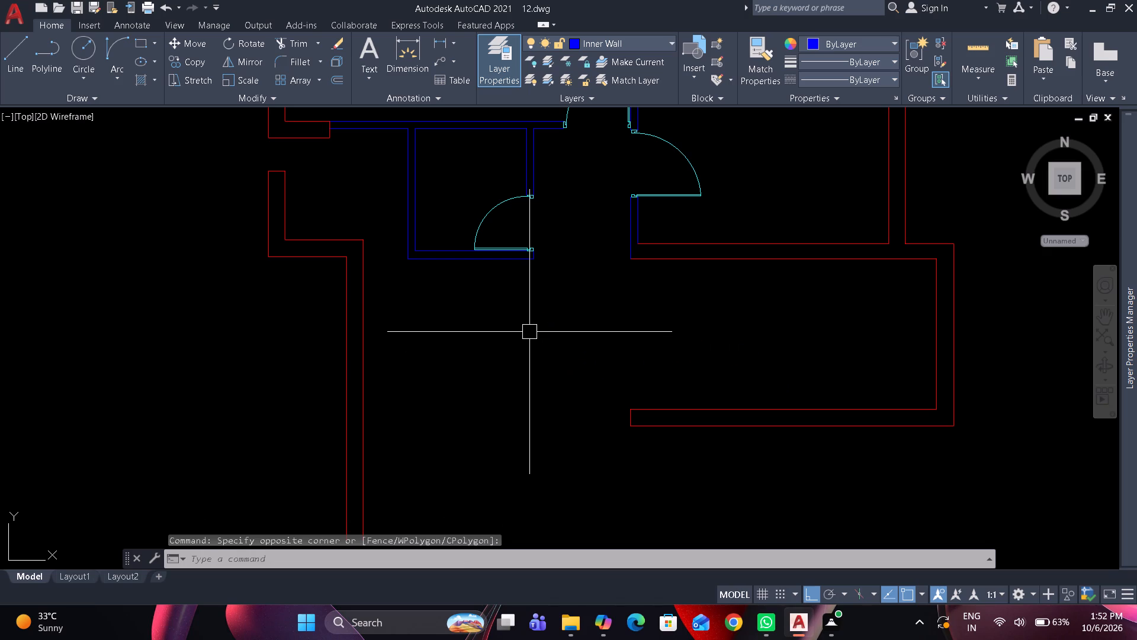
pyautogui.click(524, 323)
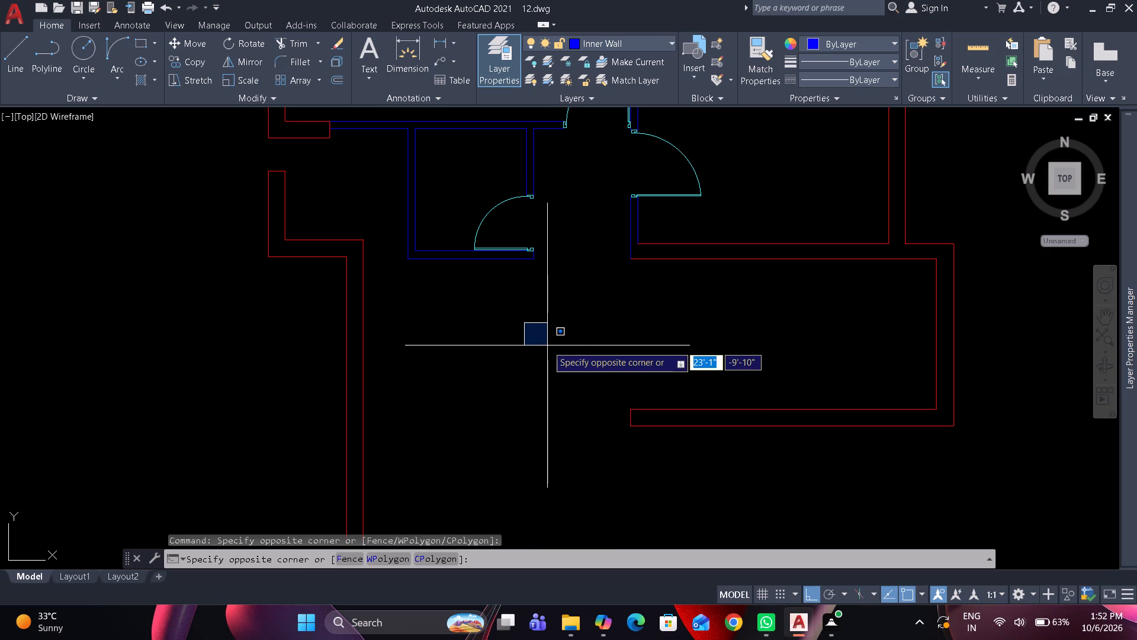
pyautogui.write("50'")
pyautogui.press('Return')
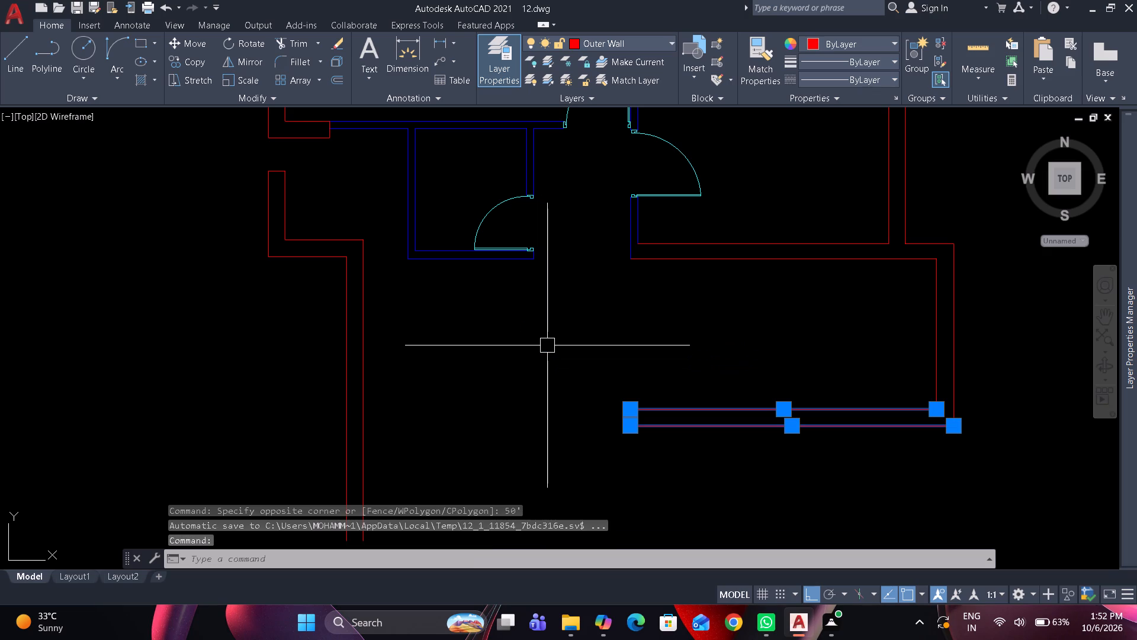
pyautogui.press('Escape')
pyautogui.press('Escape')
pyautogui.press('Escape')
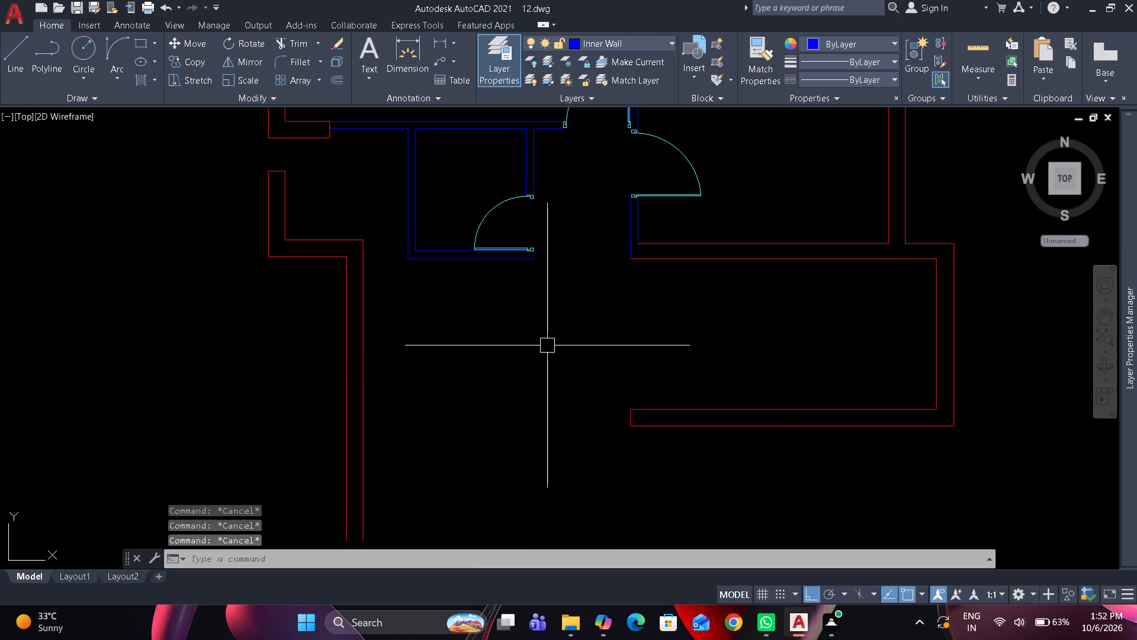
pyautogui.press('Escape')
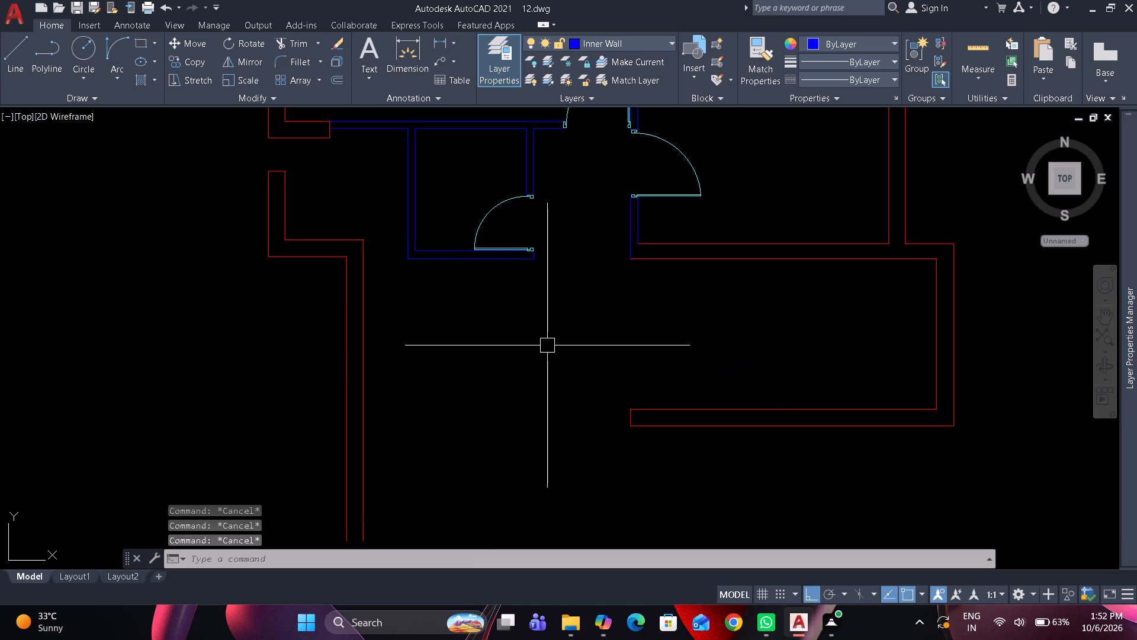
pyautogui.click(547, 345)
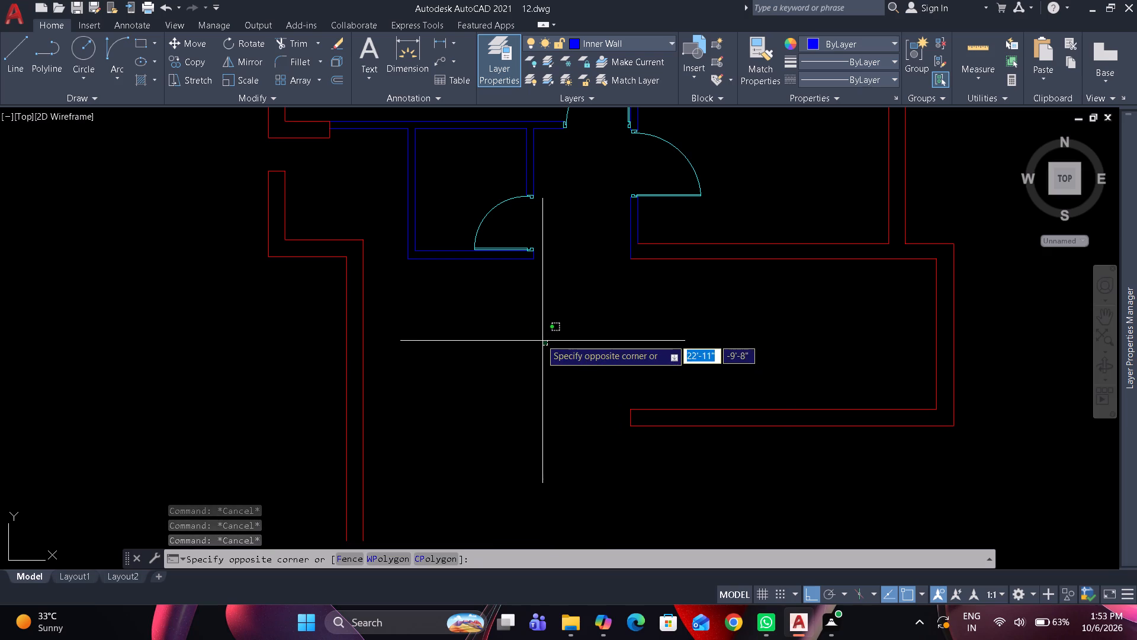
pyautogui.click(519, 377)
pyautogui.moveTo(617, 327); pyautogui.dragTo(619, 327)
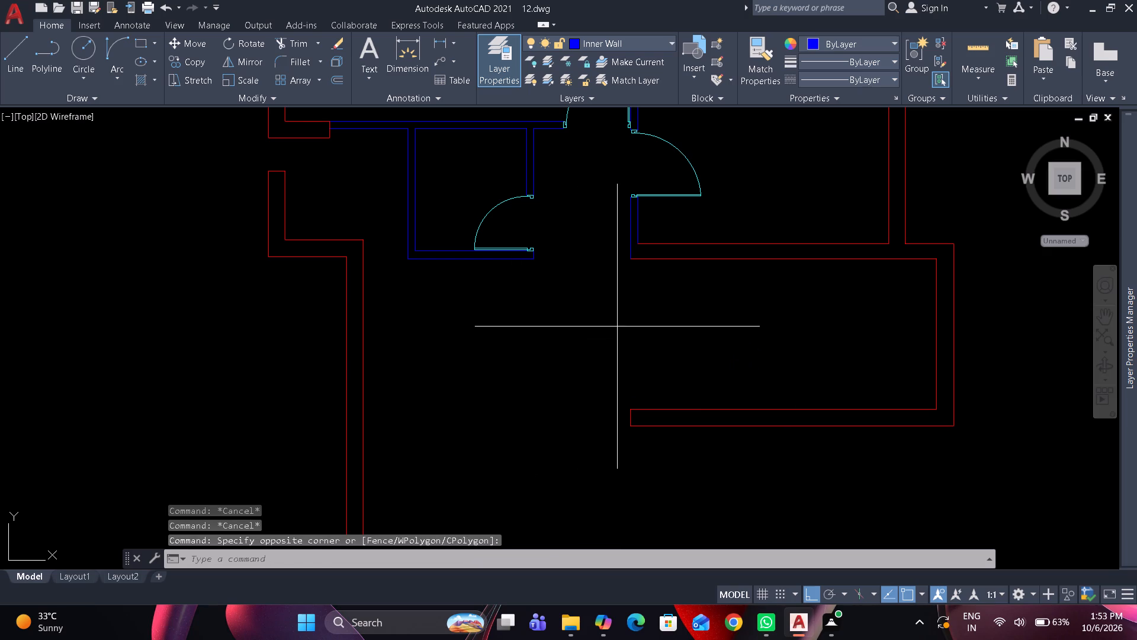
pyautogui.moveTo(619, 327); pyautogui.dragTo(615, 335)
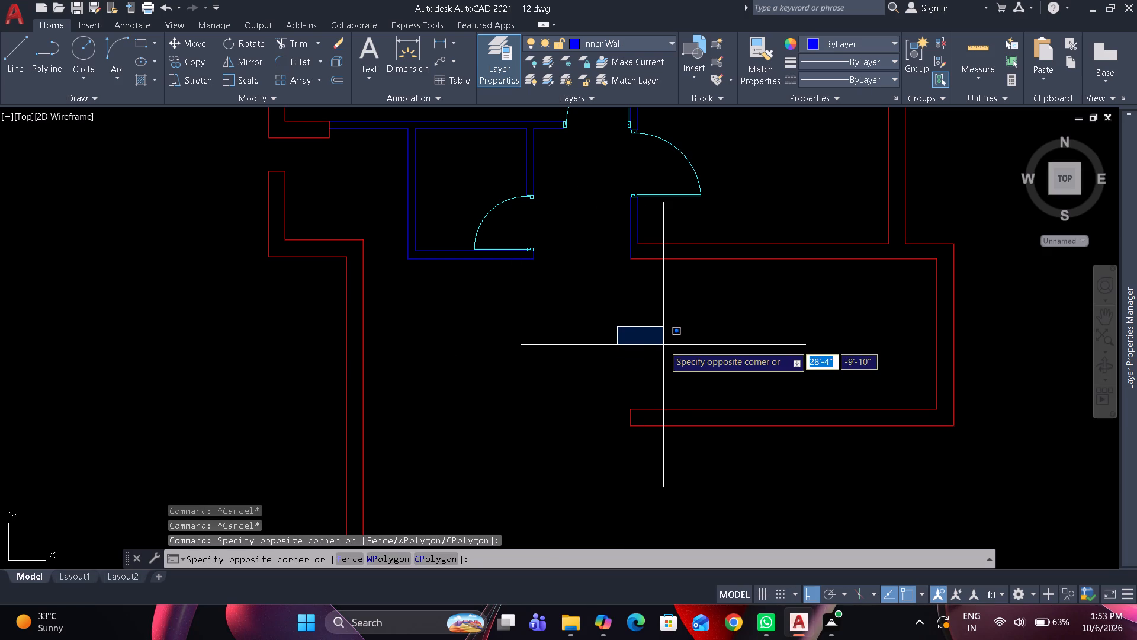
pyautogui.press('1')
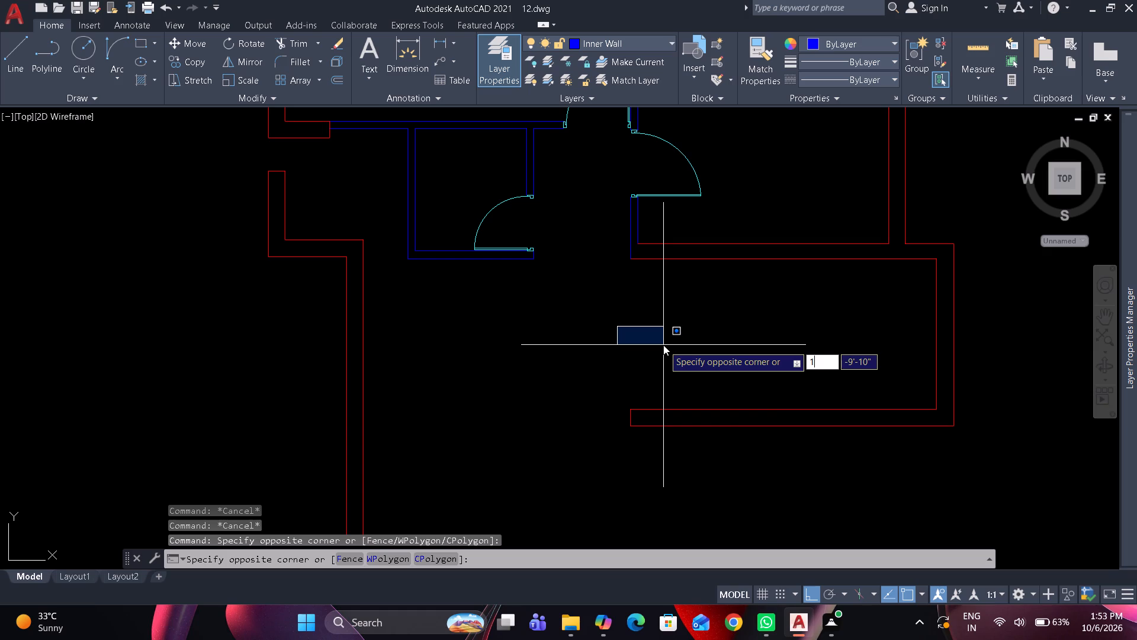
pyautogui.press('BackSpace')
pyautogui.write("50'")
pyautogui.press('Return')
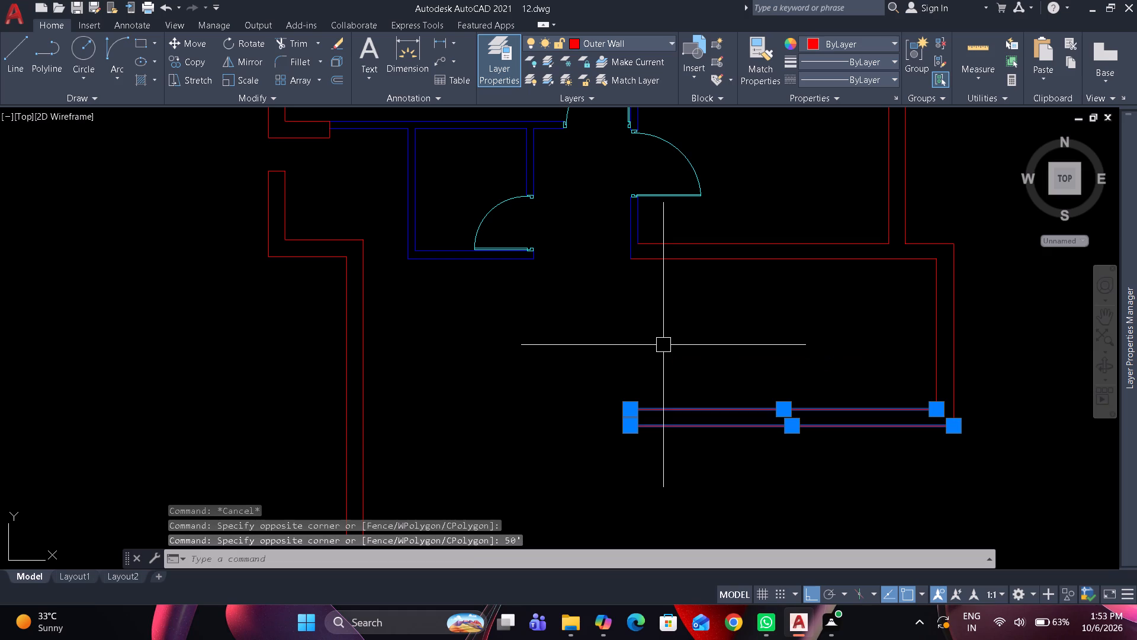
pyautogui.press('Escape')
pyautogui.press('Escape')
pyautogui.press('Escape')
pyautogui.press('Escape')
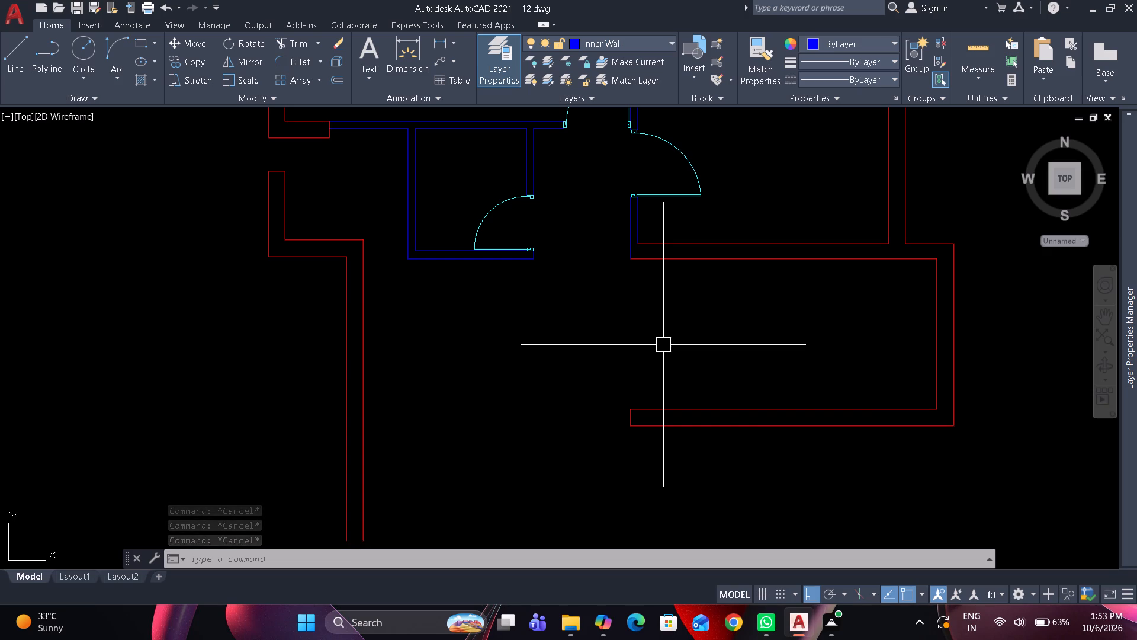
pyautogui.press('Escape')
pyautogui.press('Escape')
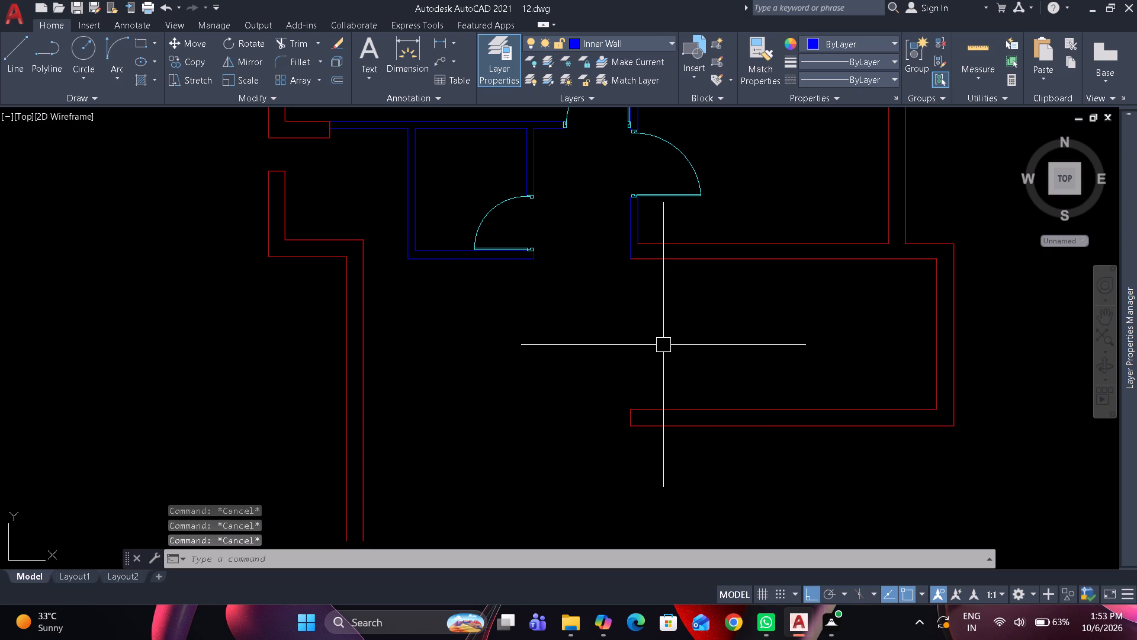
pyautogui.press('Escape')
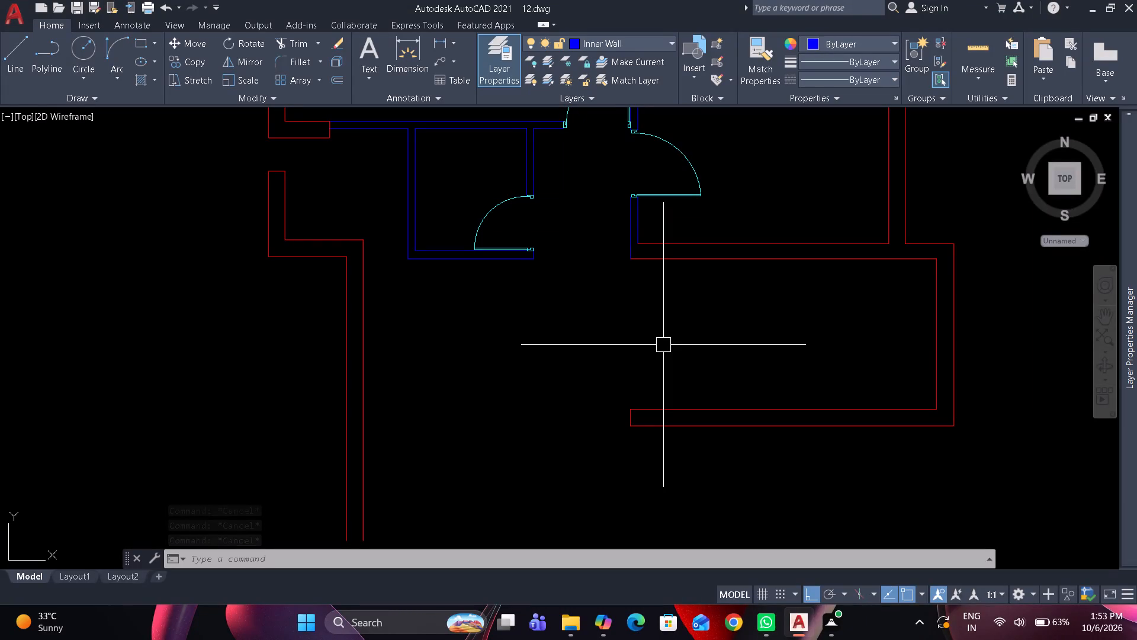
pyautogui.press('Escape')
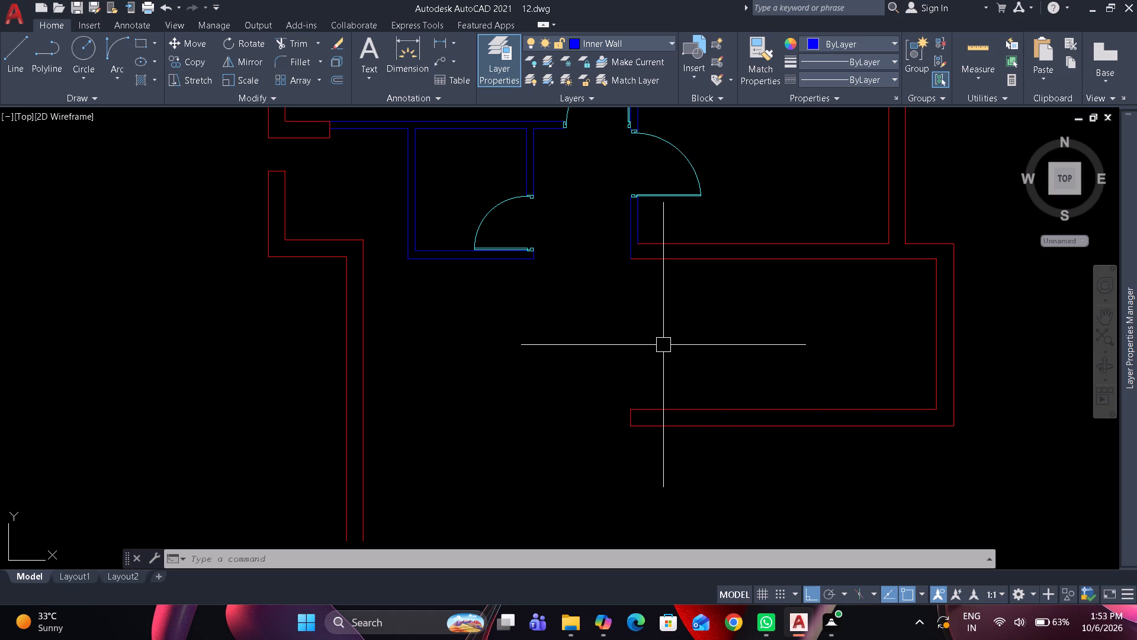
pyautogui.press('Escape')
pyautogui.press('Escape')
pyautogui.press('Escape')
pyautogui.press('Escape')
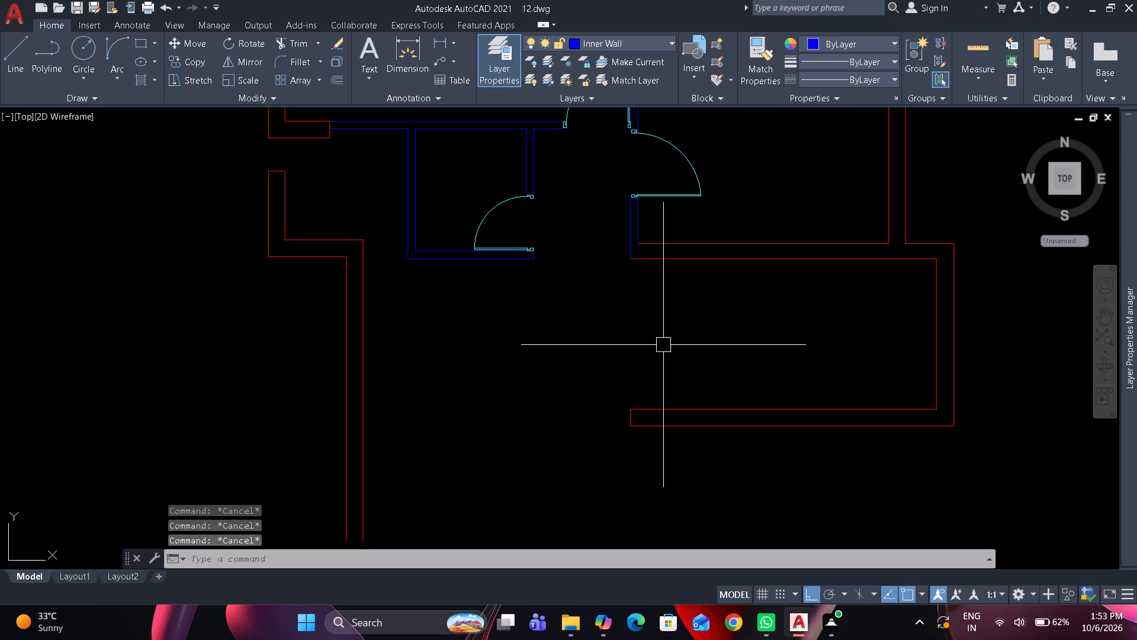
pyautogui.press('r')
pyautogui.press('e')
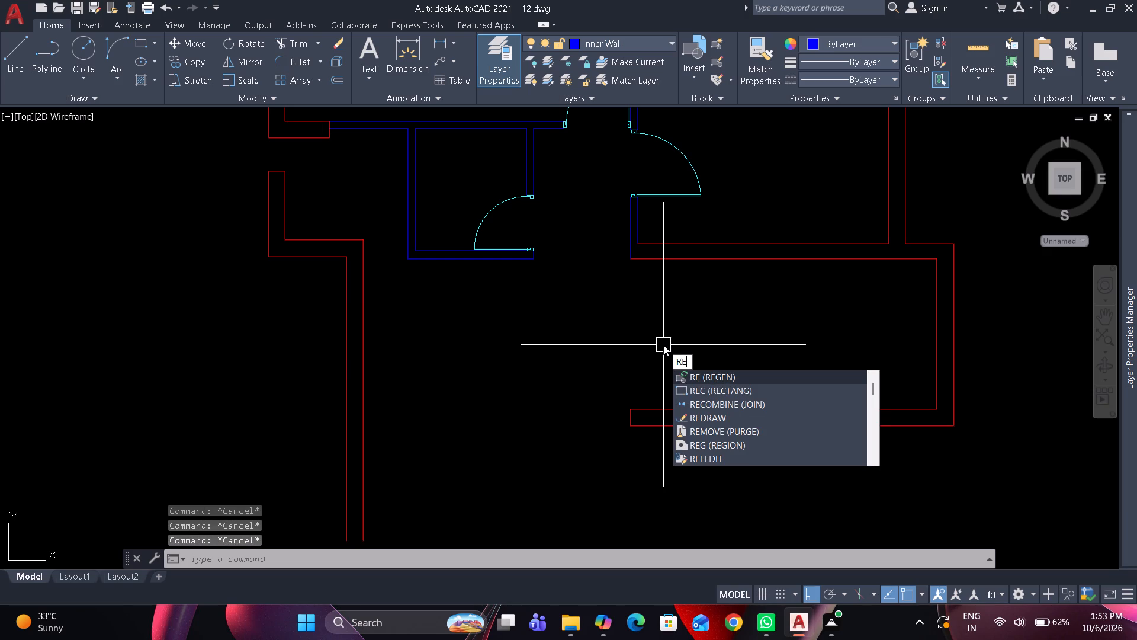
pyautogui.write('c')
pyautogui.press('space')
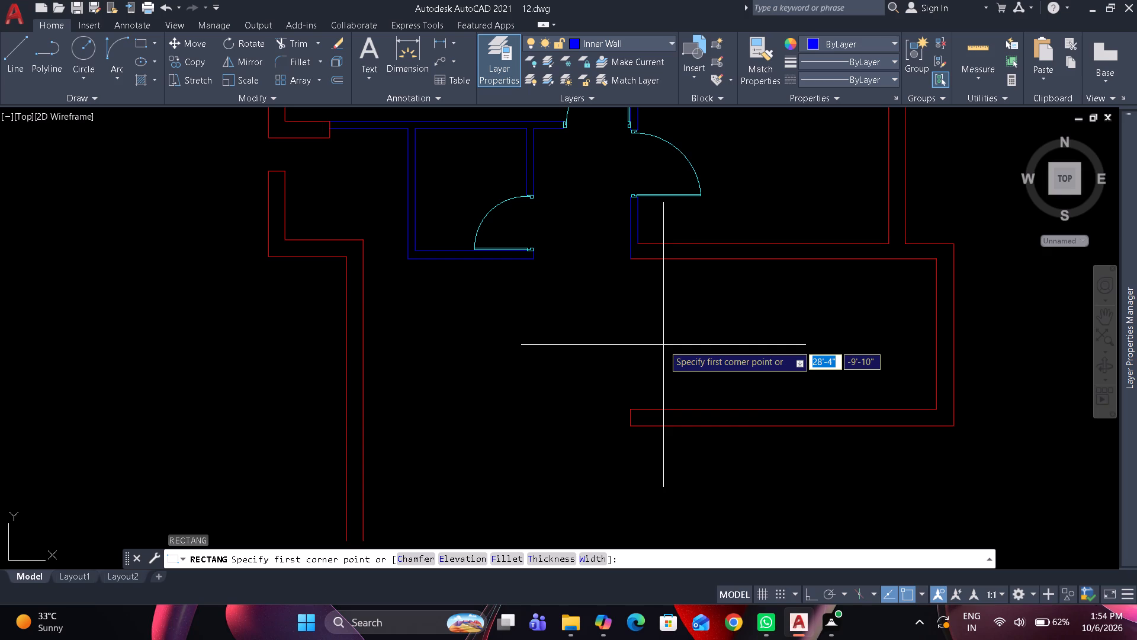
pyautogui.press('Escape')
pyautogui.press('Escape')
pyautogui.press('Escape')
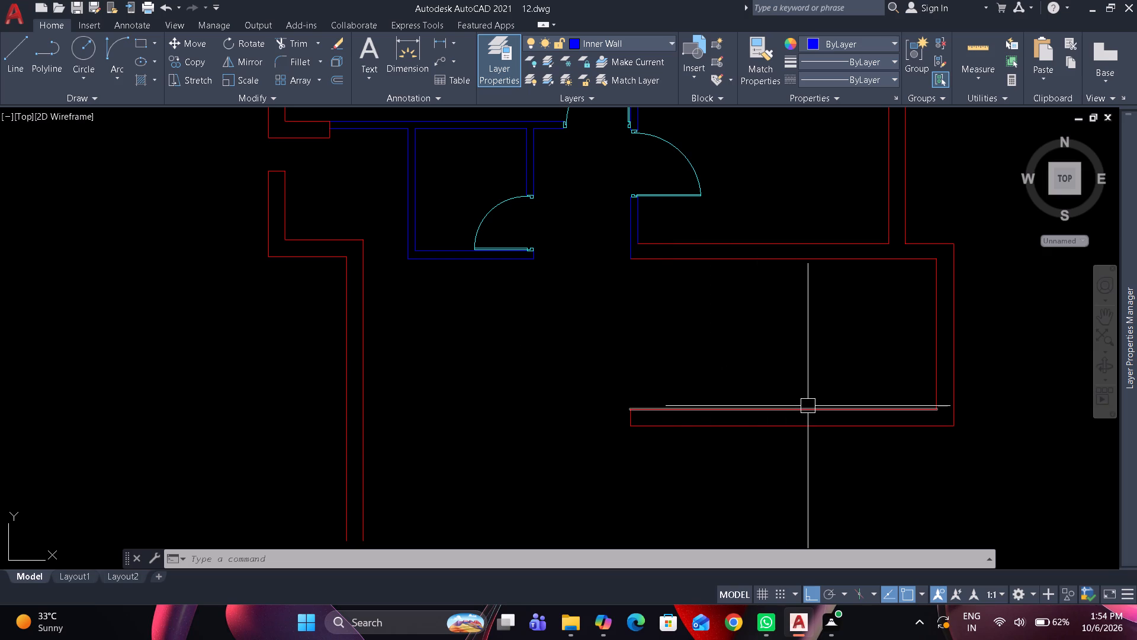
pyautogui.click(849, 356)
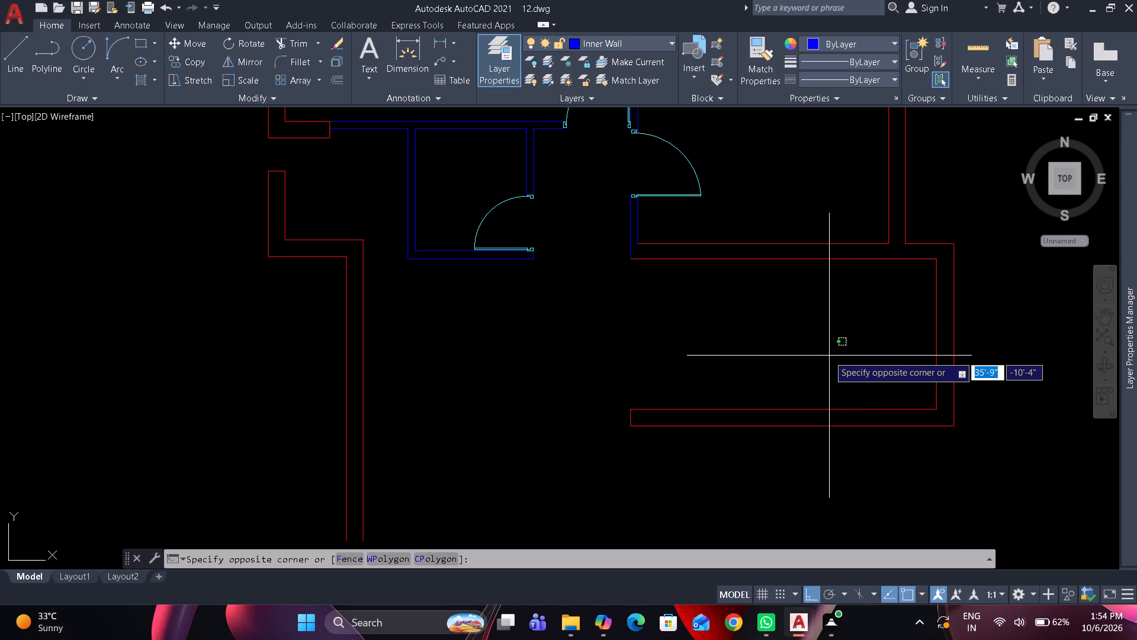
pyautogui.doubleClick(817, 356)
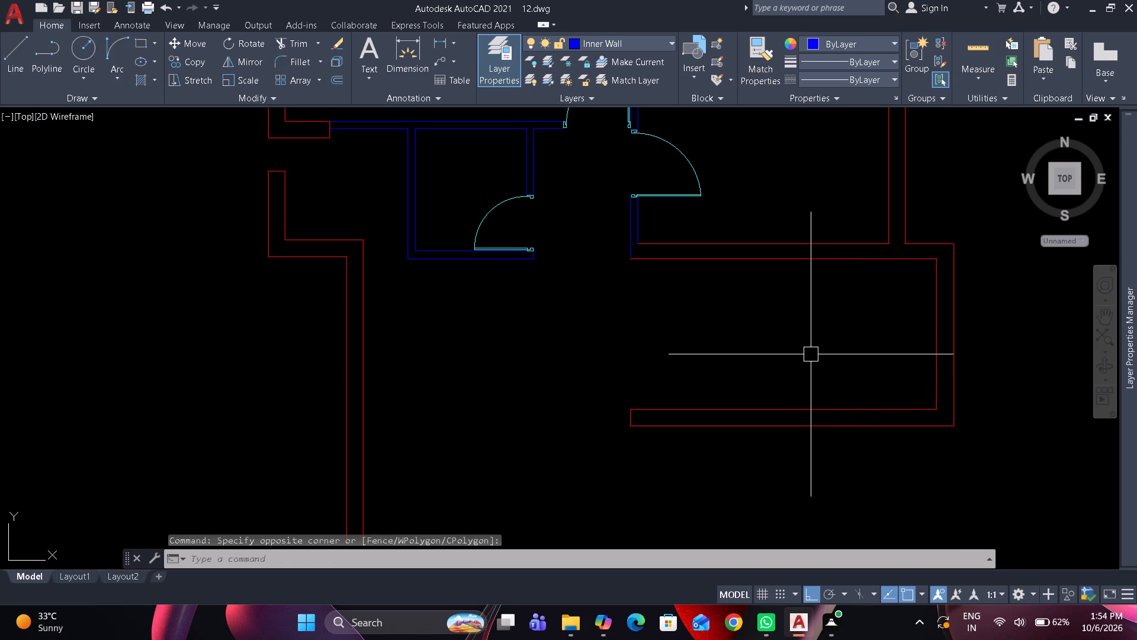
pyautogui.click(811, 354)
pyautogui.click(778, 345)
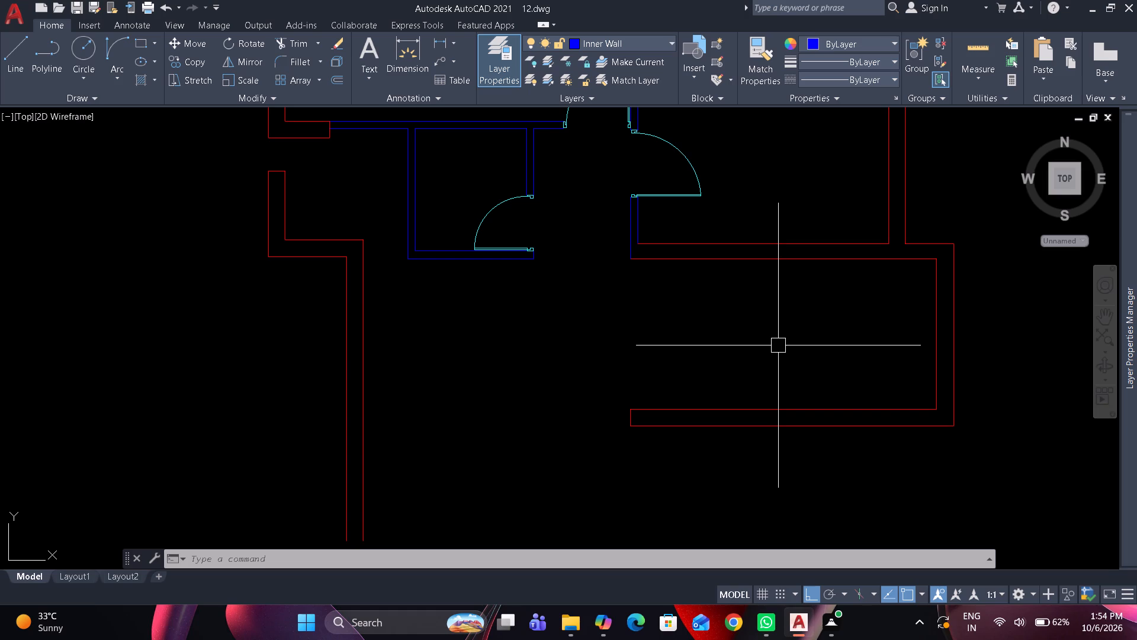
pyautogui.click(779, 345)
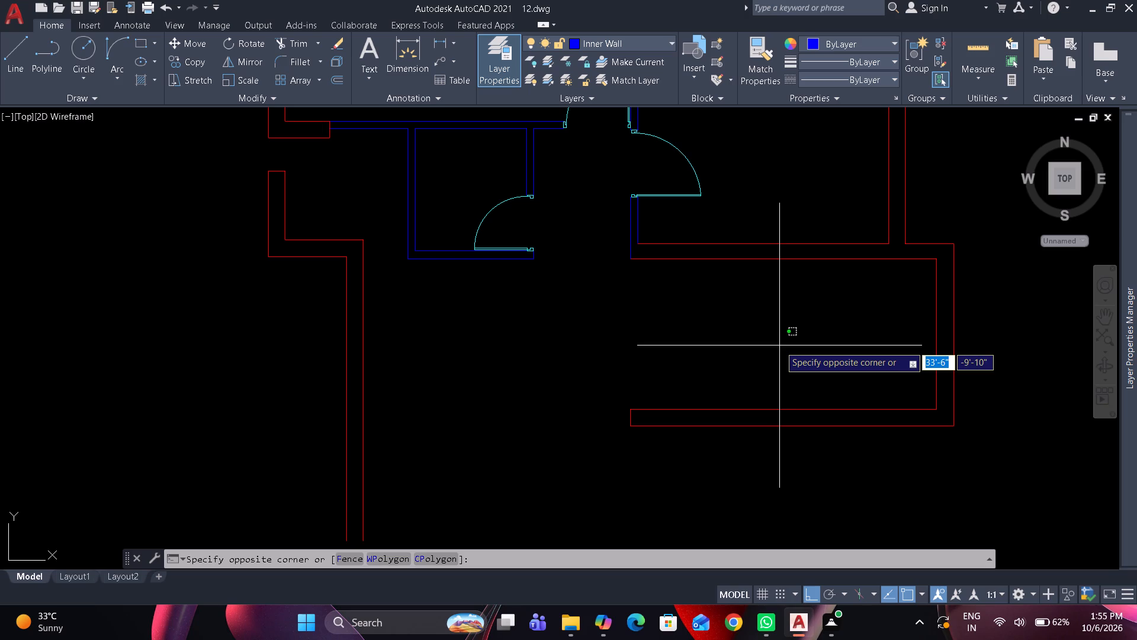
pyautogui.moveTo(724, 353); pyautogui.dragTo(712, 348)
# Examine the whole floor plan, from the upper rooms, corner windows and doors down to the open ends of the lower outer walls.
pyautogui.scroll(-3, 632, 329)
pyautogui.moveTo(606, 329); pyautogui.dragTo(508, 358, button='middle')
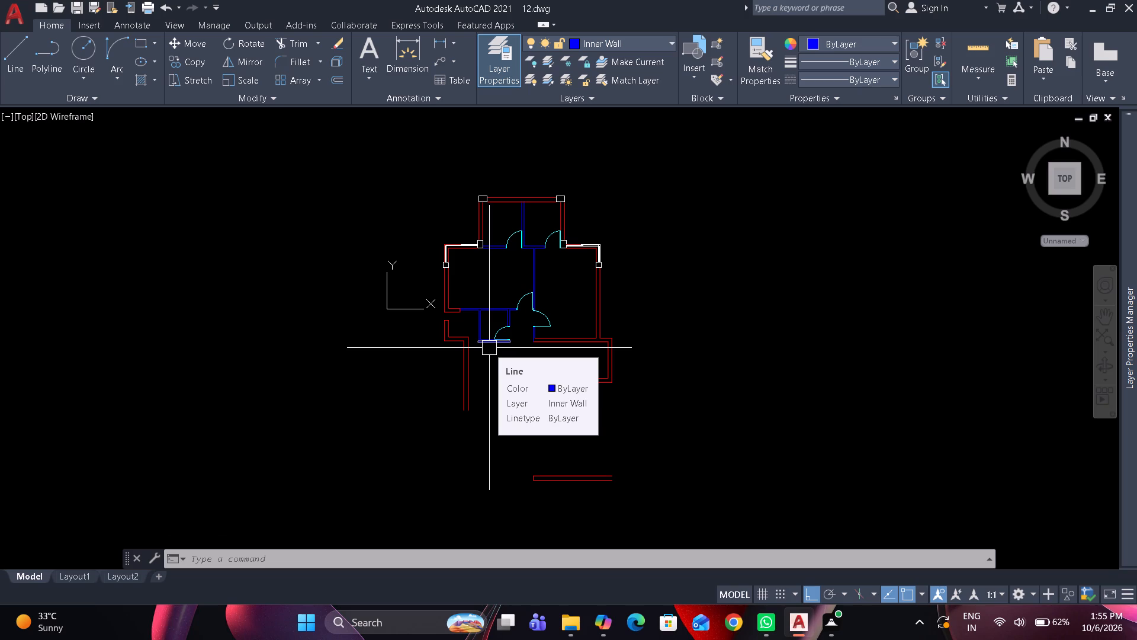
pyautogui.scroll(-1, 490, 348)
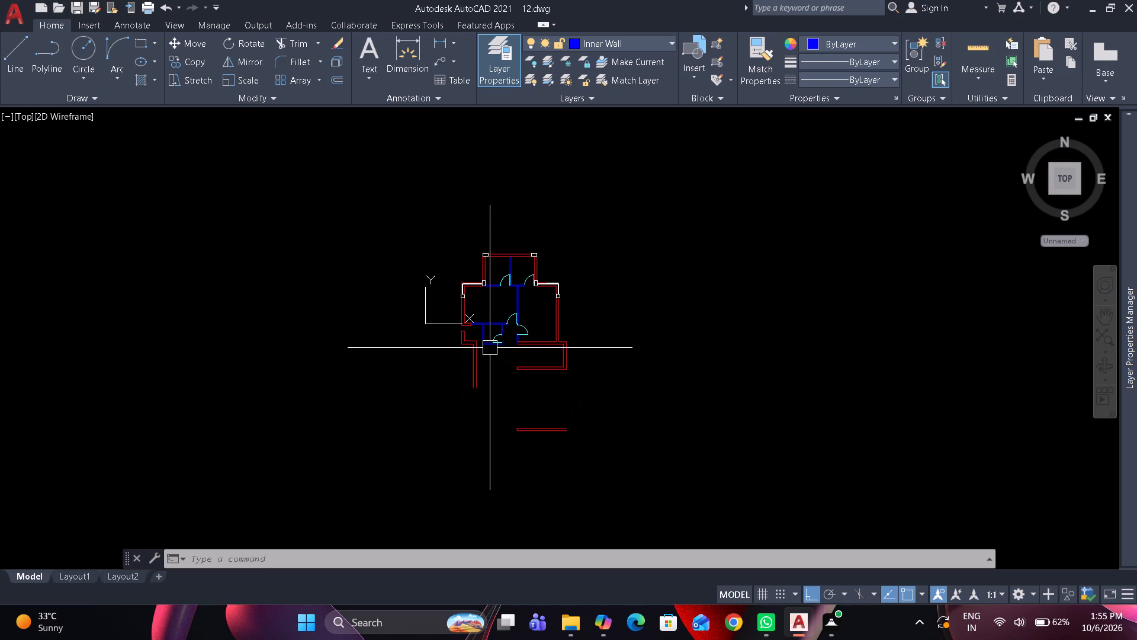
pyautogui.moveTo(493, 350); pyautogui.dragTo(516, 420, button='middle')
pyautogui.scroll(2, 514, 409)
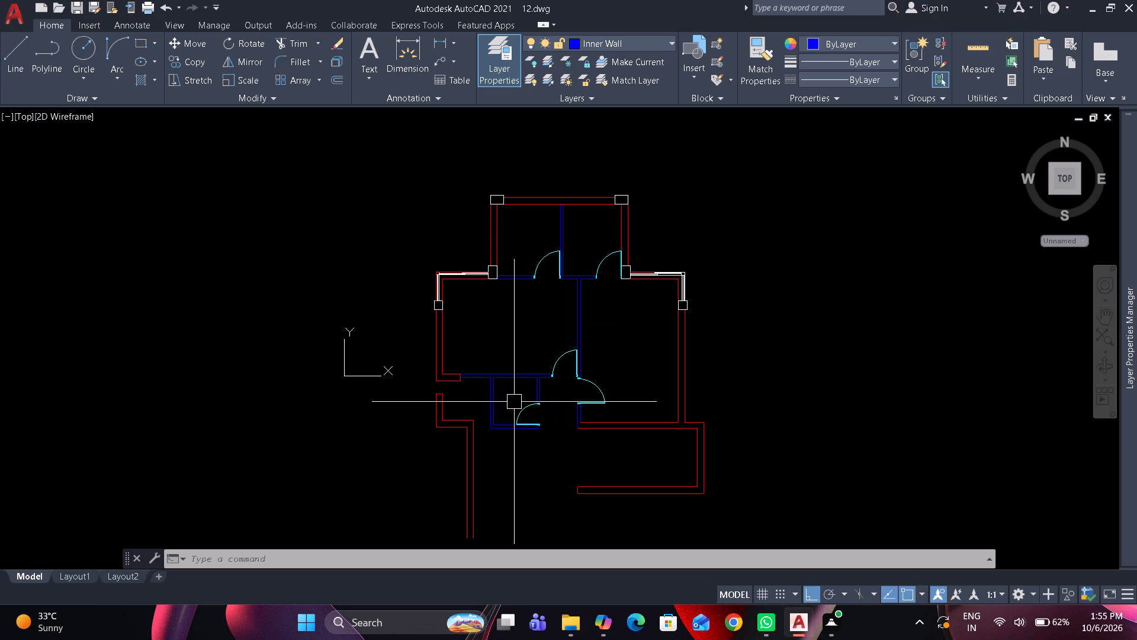
pyautogui.moveTo(515, 402); pyautogui.dragTo(553, 376, button='middle')
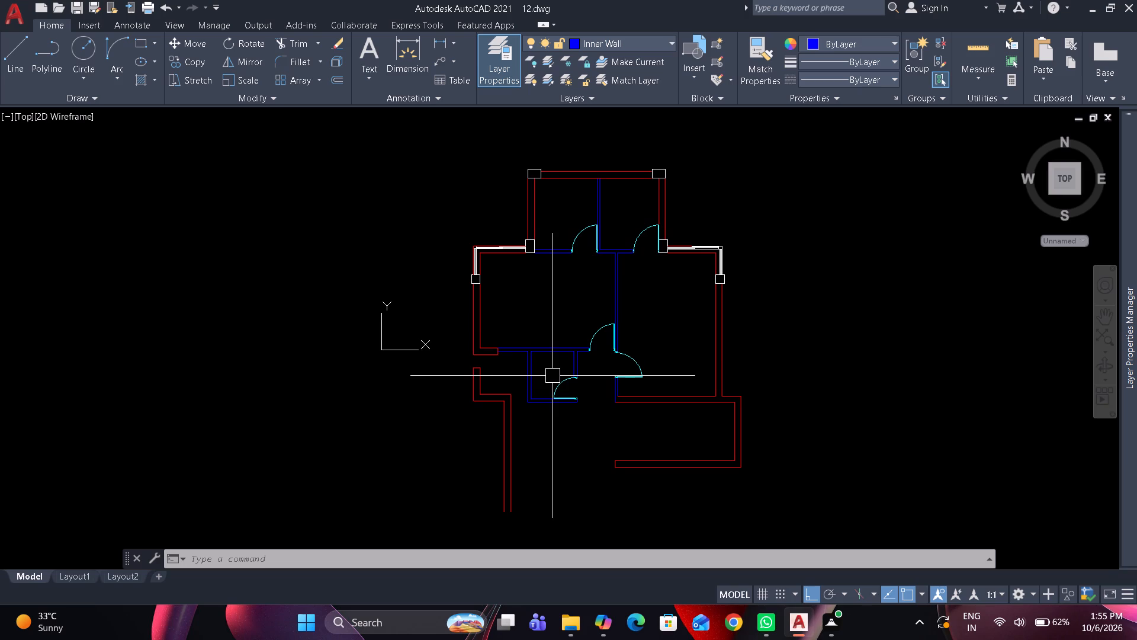
pyautogui.moveTo(554, 376); pyautogui.dragTo(564, 392, button='middle')
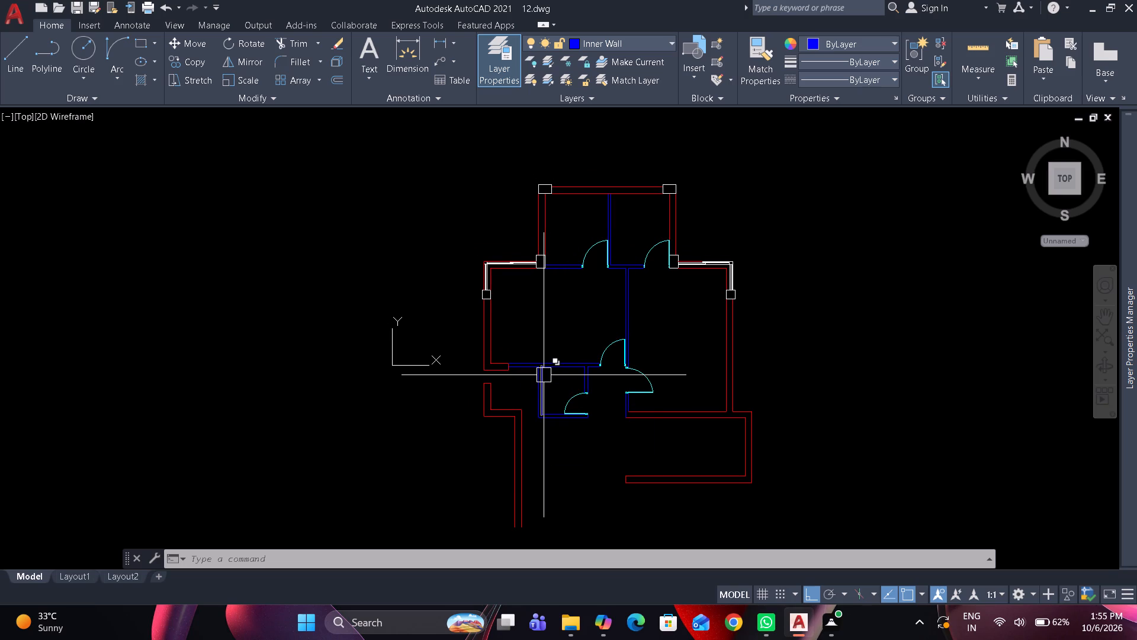
pyautogui.moveTo(542, 379); pyautogui.dragTo(538, 422, button='middle')
pyautogui.scroll(1, 542, 379)
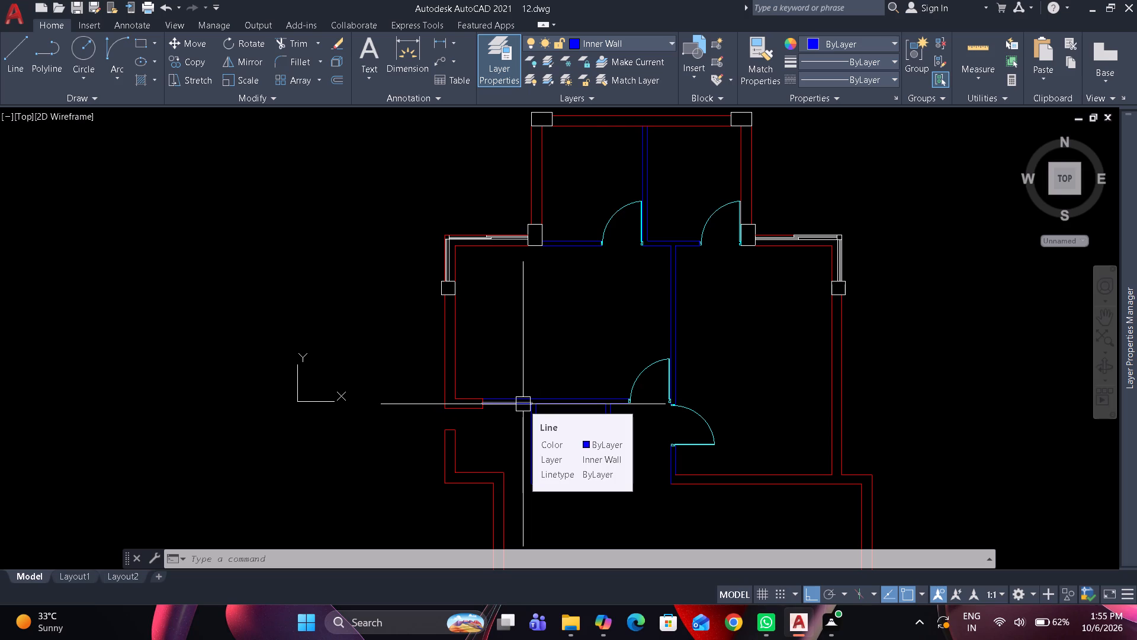
pyautogui.moveTo(523, 404); pyautogui.dragTo(522, 432, button='middle')
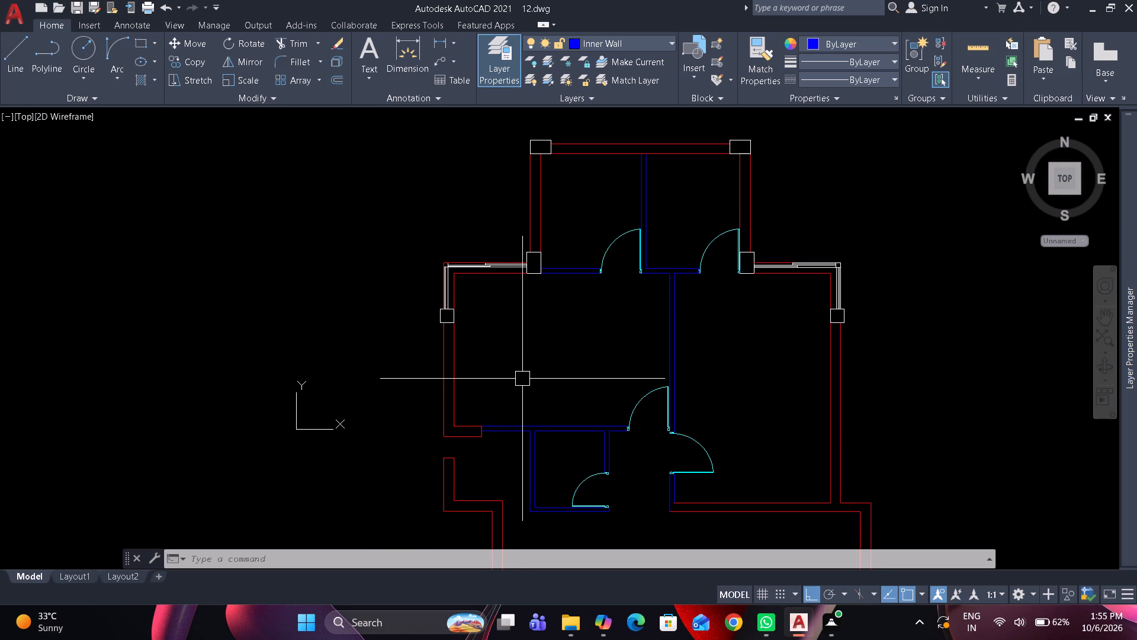
pyautogui.scroll(1, 537, 345)
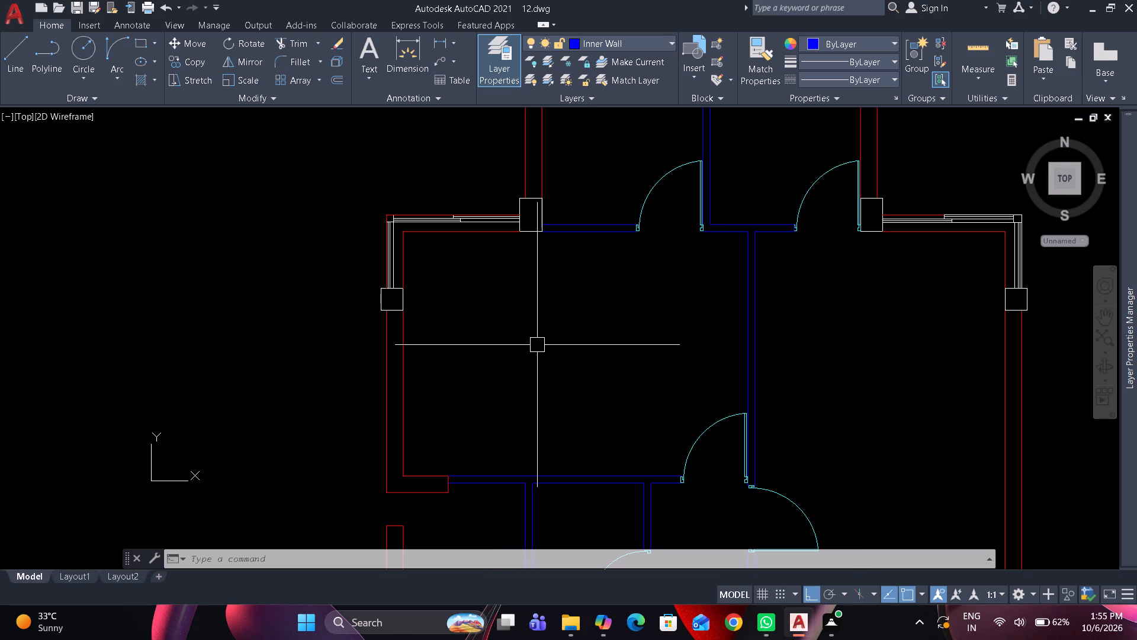
pyautogui.moveTo(537, 345); pyautogui.dragTo(544, 379, button='middle')
pyautogui.scroll(1, 538, 366)
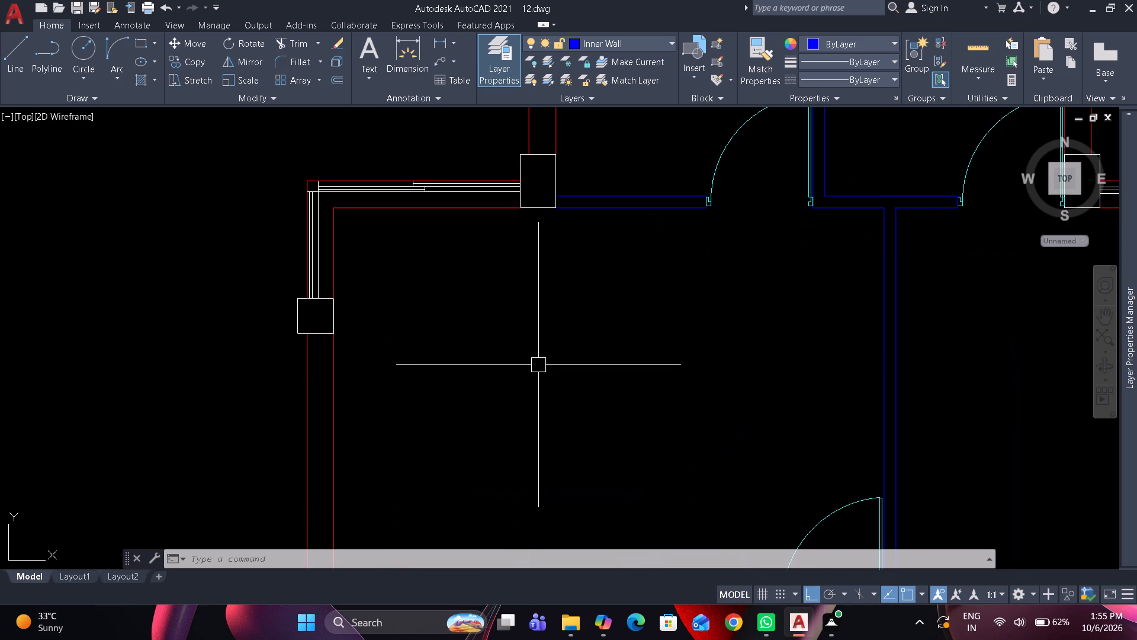
pyautogui.scroll(-1, 538, 365)
pyautogui.moveTo(538, 340); pyautogui.dragTo(540, 280, button='middle')
pyautogui.moveTo(573, 363); pyautogui.dragTo(573, 279, button='middle')
pyautogui.moveTo(579, 376); pyautogui.dragTo(564, 264, button='middle')
pyautogui.moveTo(567, 398); pyautogui.dragTo(551, 260, button='middle')
pyautogui.moveTo(538, 372); pyautogui.dragTo(539, 265, button='middle')
pyautogui.moveTo(546, 353); pyautogui.dragTo(553, 327, button='middle')
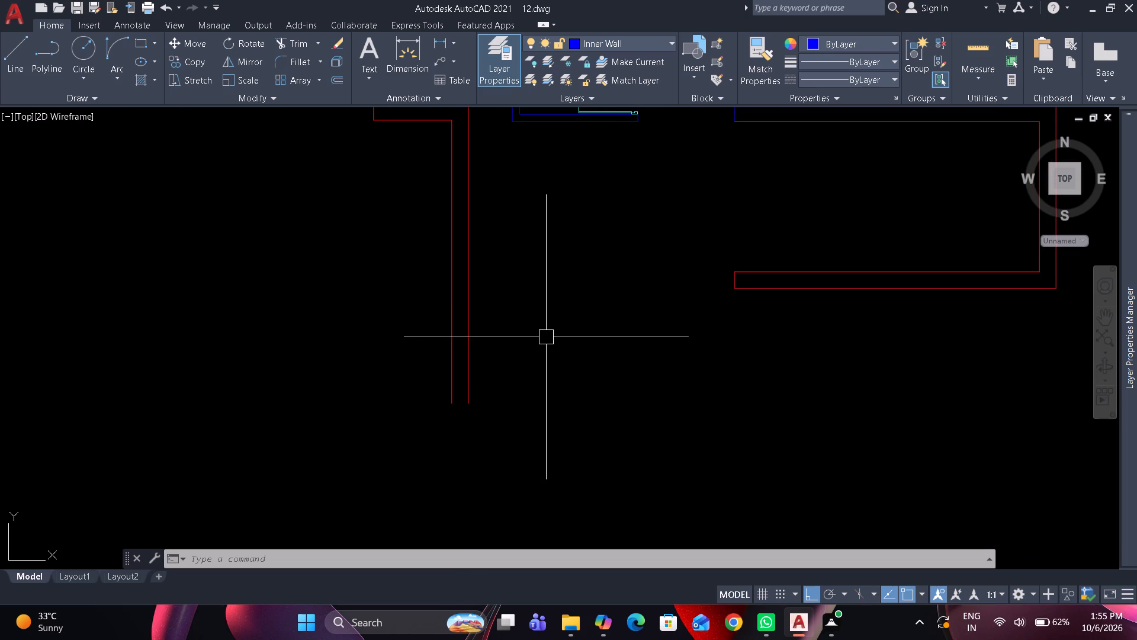
# Examine the unfinished lower part of the floor plan, around the open-ended outer walls and the separate horizontal wall below them.
pyautogui.moveTo(548, 331); pyautogui.dragTo(555, 321, button='middle')
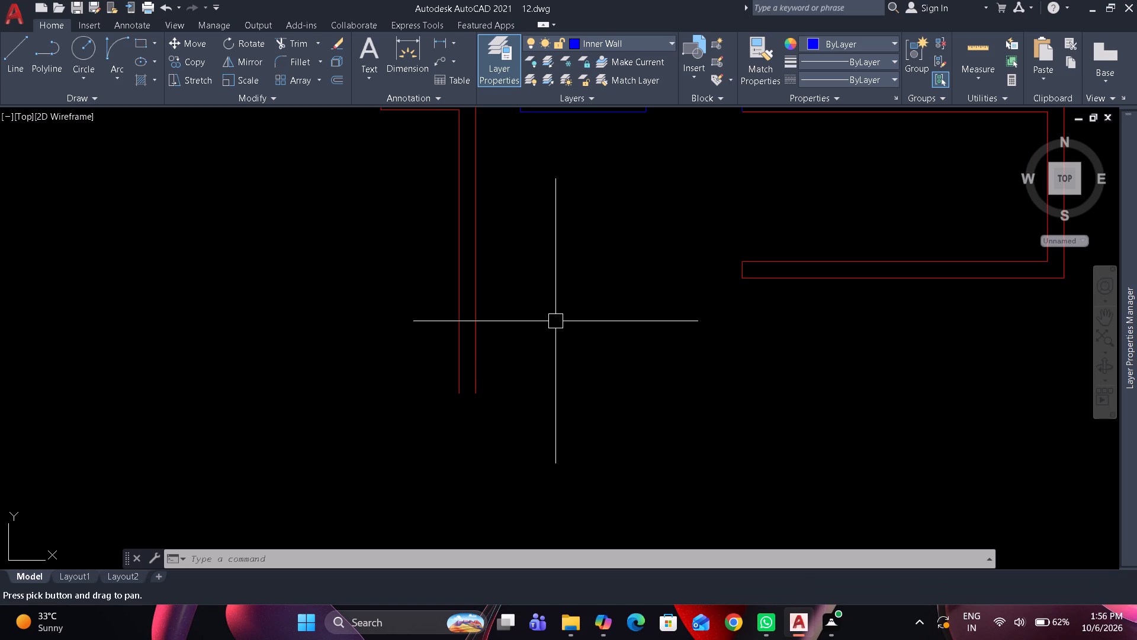
pyautogui.middleClick(555, 321)
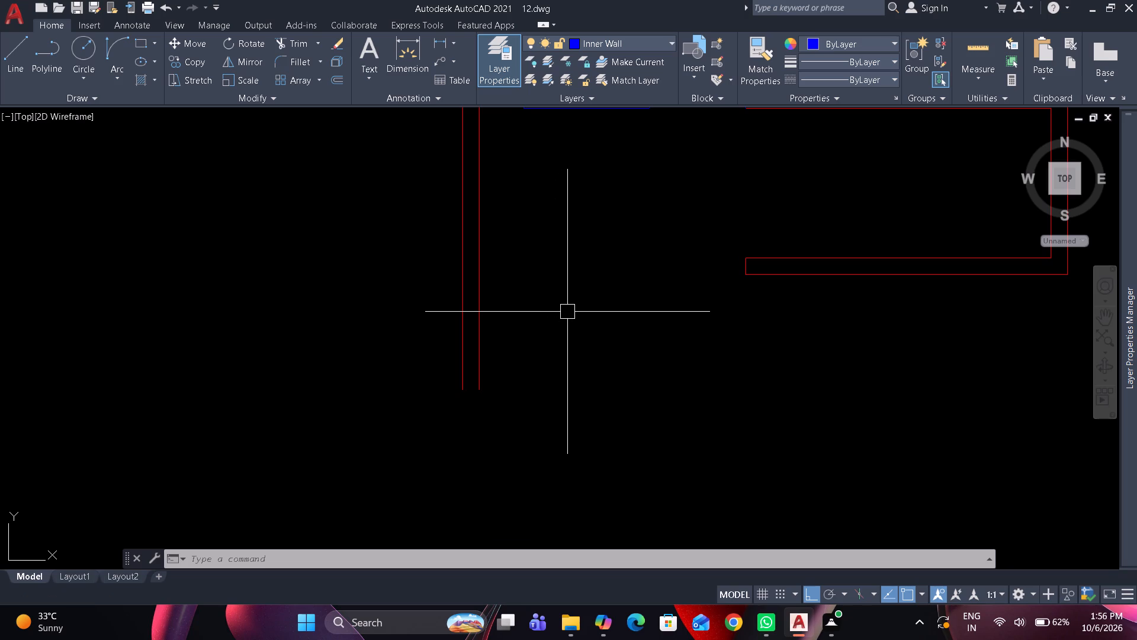
pyautogui.moveTo(574, 308); pyautogui.dragTo(600, 292, button='middle')
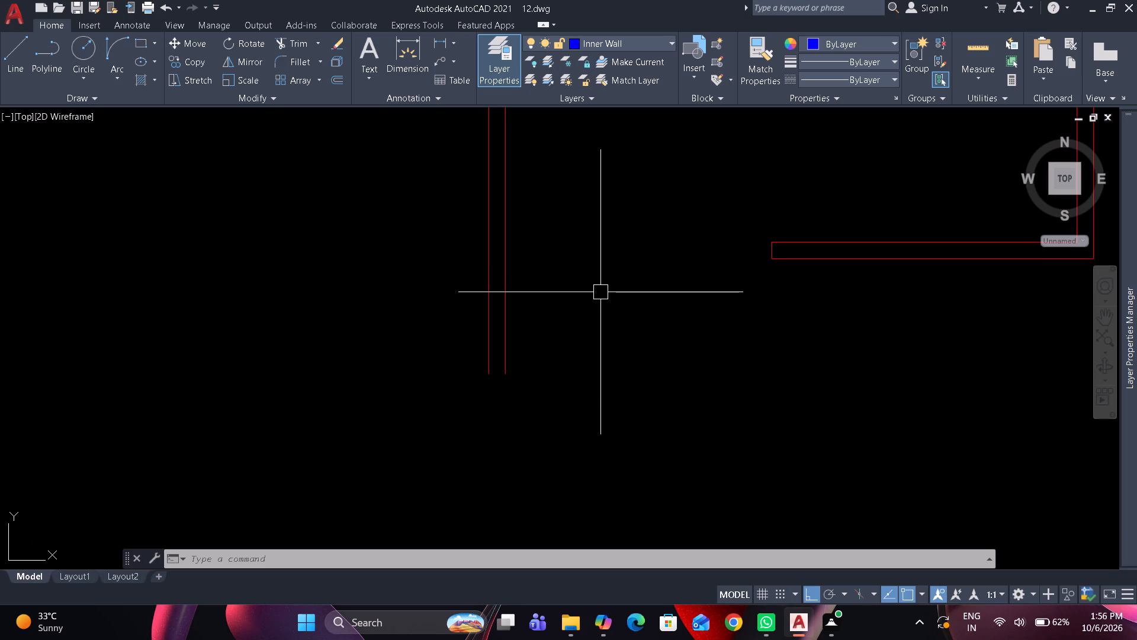
pyautogui.moveTo(601, 292); pyautogui.dragTo(622, 285, button='middle')
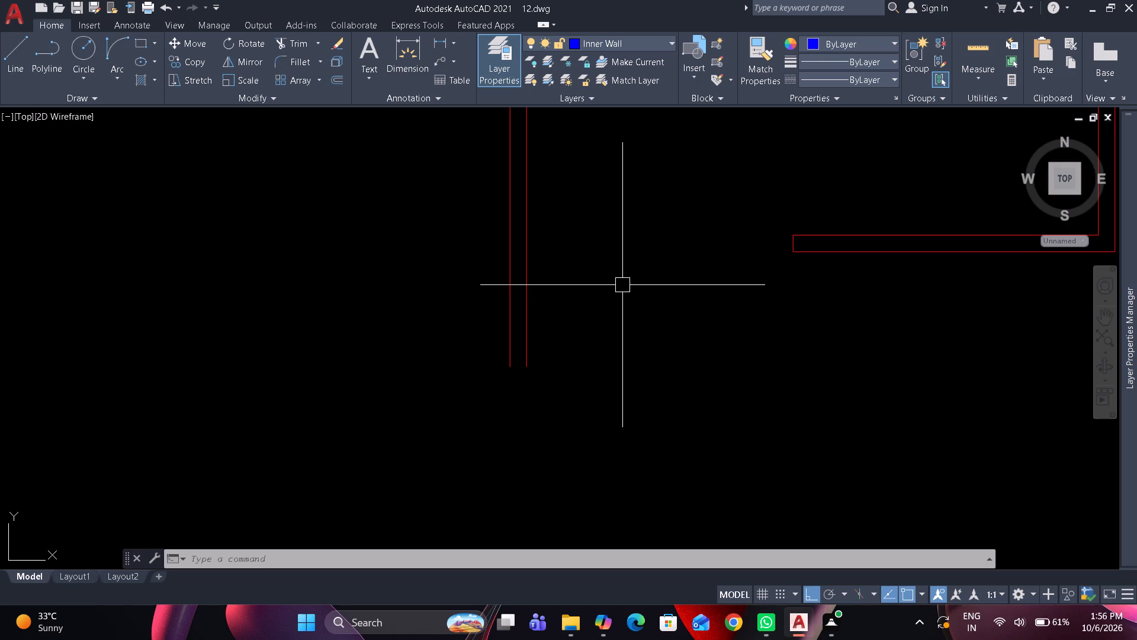
pyautogui.moveTo(622, 285); pyautogui.dragTo(631, 290, button='middle')
pyautogui.scroll(-1, 631, 290)
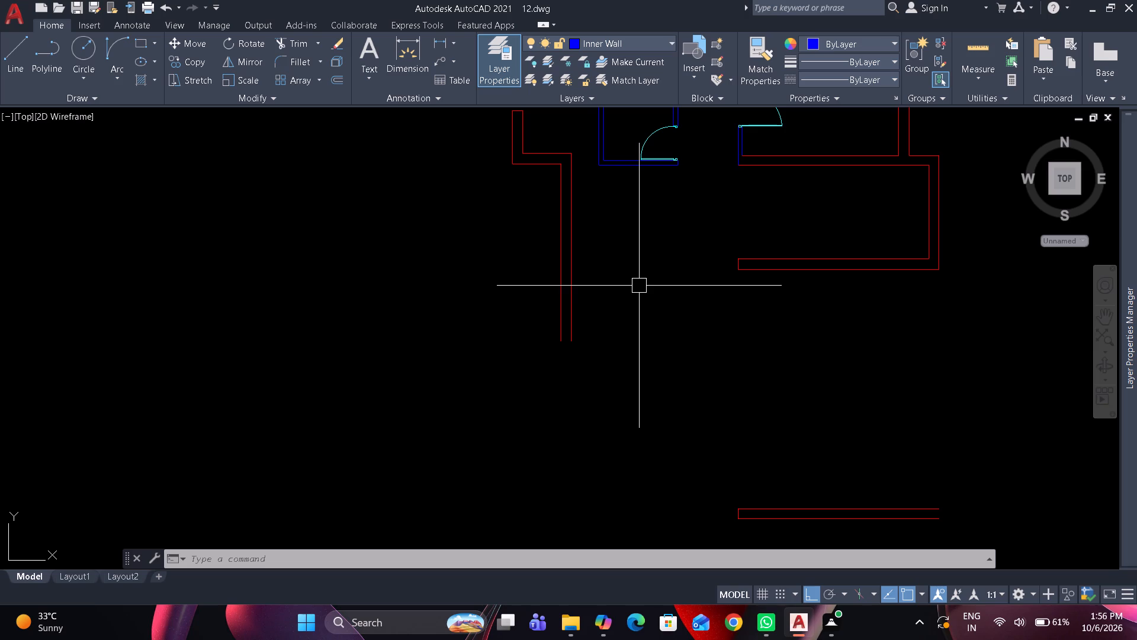
pyautogui.moveTo(645, 295); pyautogui.dragTo(645, 309, button='middle')
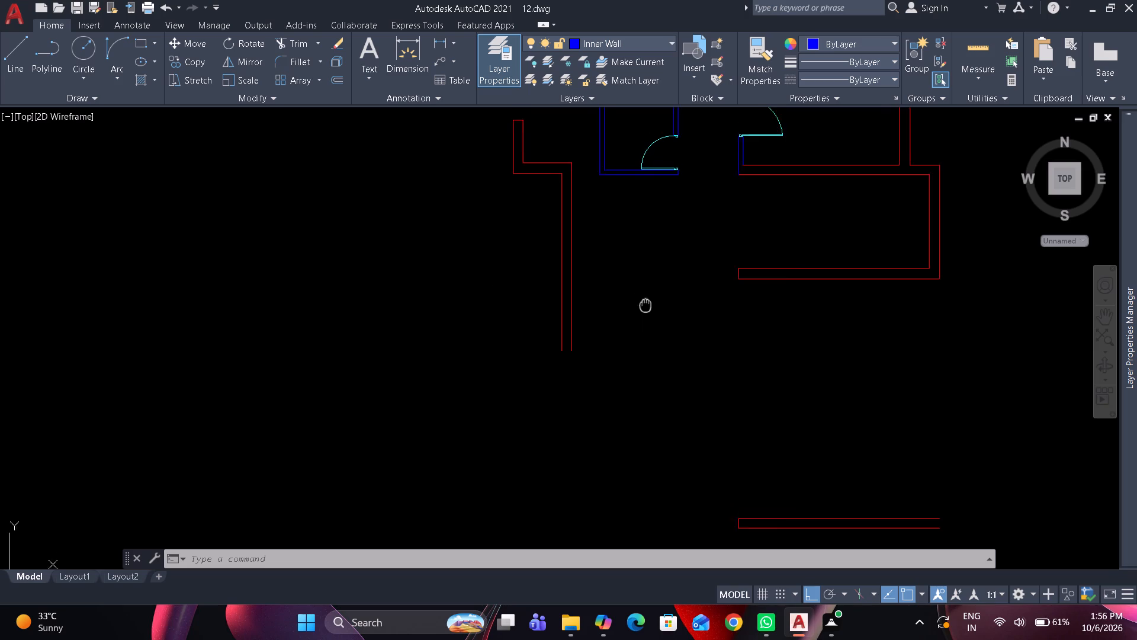
pyautogui.moveTo(645, 309); pyautogui.dragTo(646, 313, button='middle')
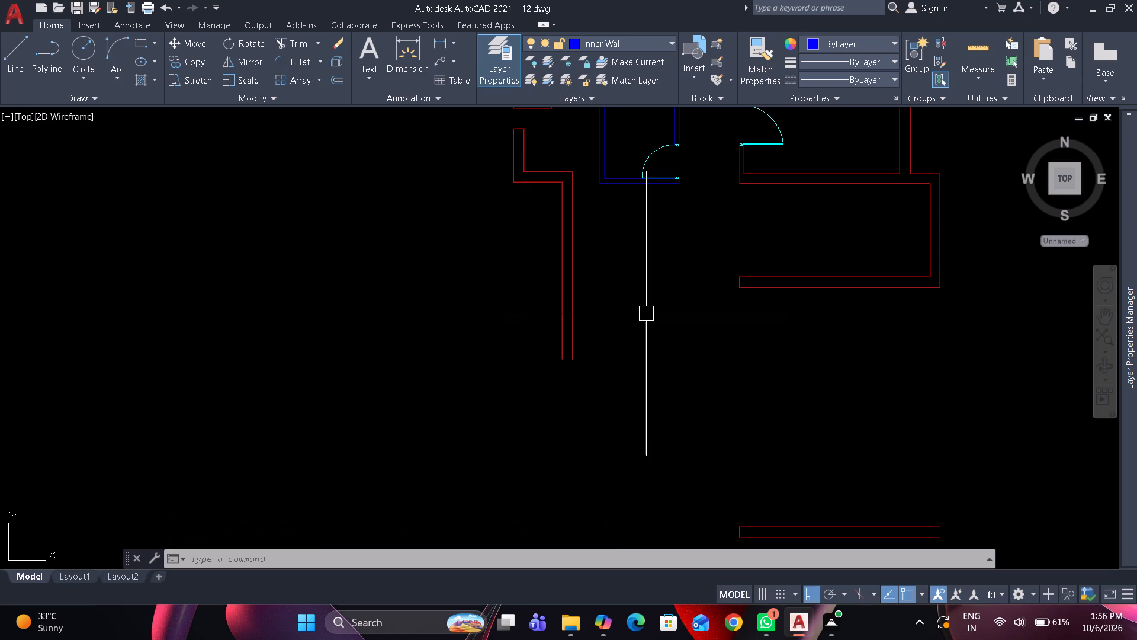
pyautogui.moveTo(646, 313); pyautogui.dragTo(661, 308, button='middle')
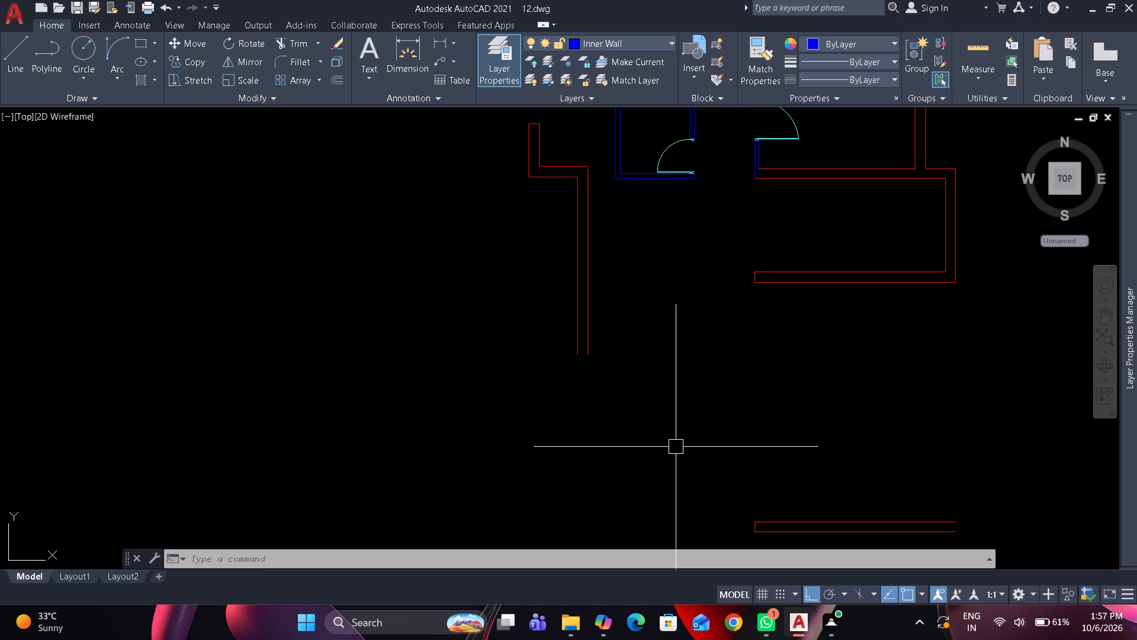
pyautogui.moveTo(676, 447); pyautogui.dragTo(702, 427, button='middle')
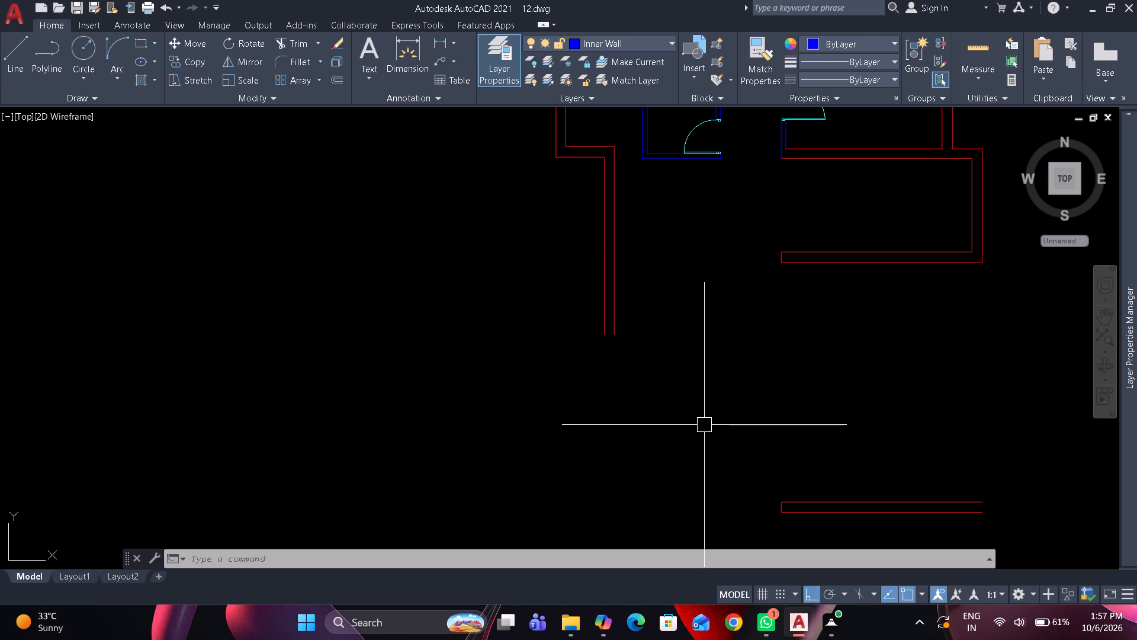
pyautogui.scroll(-1, 704, 425)
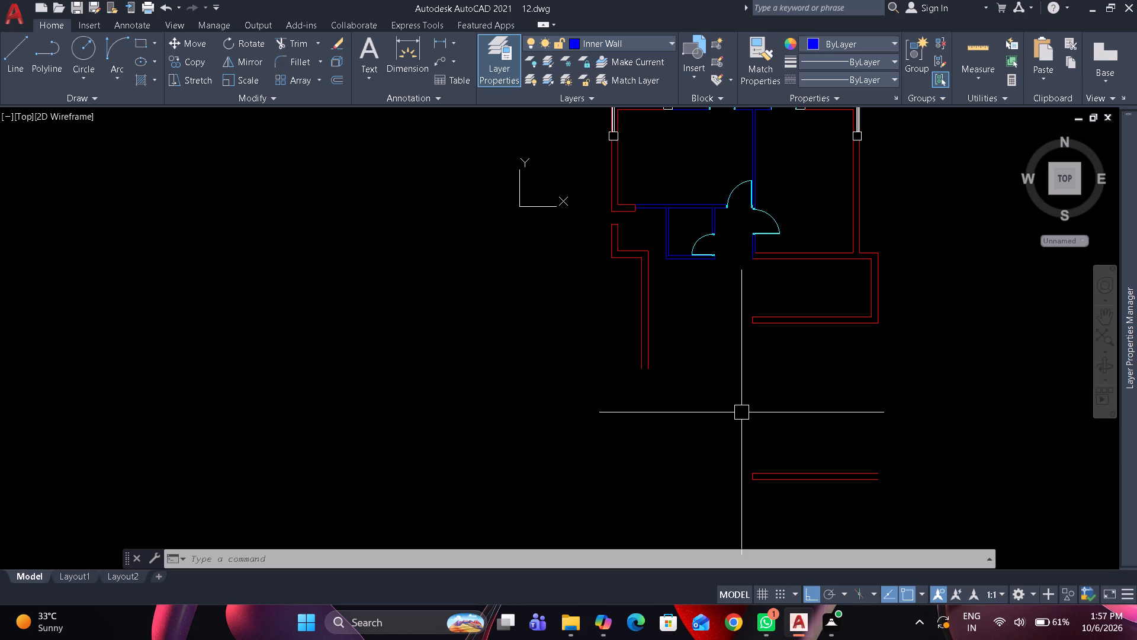
pyautogui.scroll(-1, 875, 434)
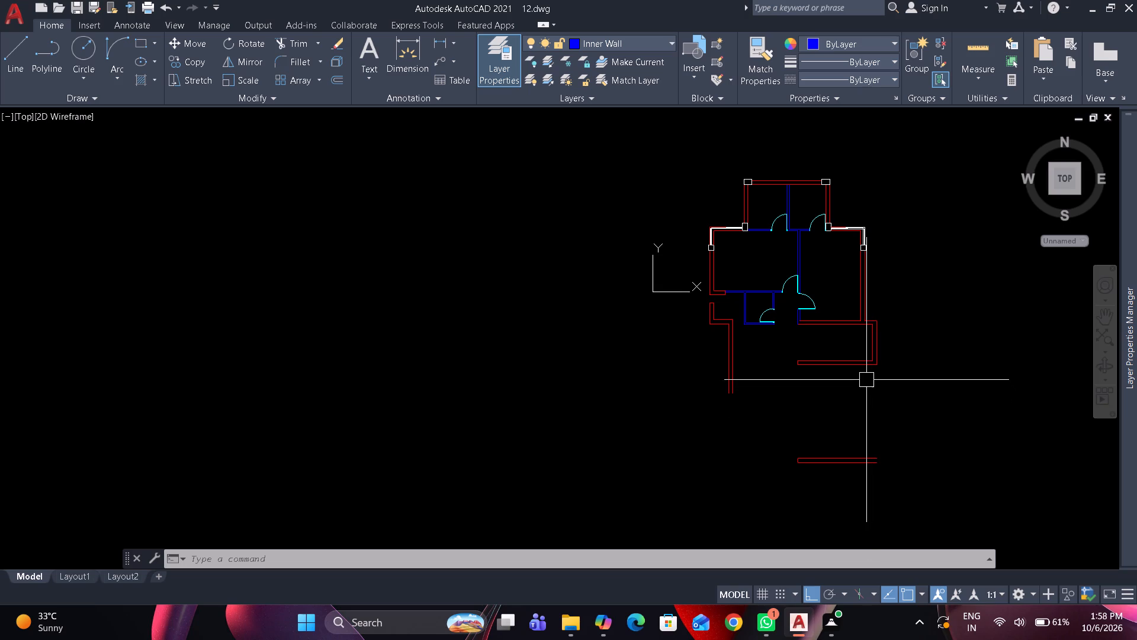
pyautogui.moveTo(823, 350); pyautogui.dragTo(774, 319, button='middle')
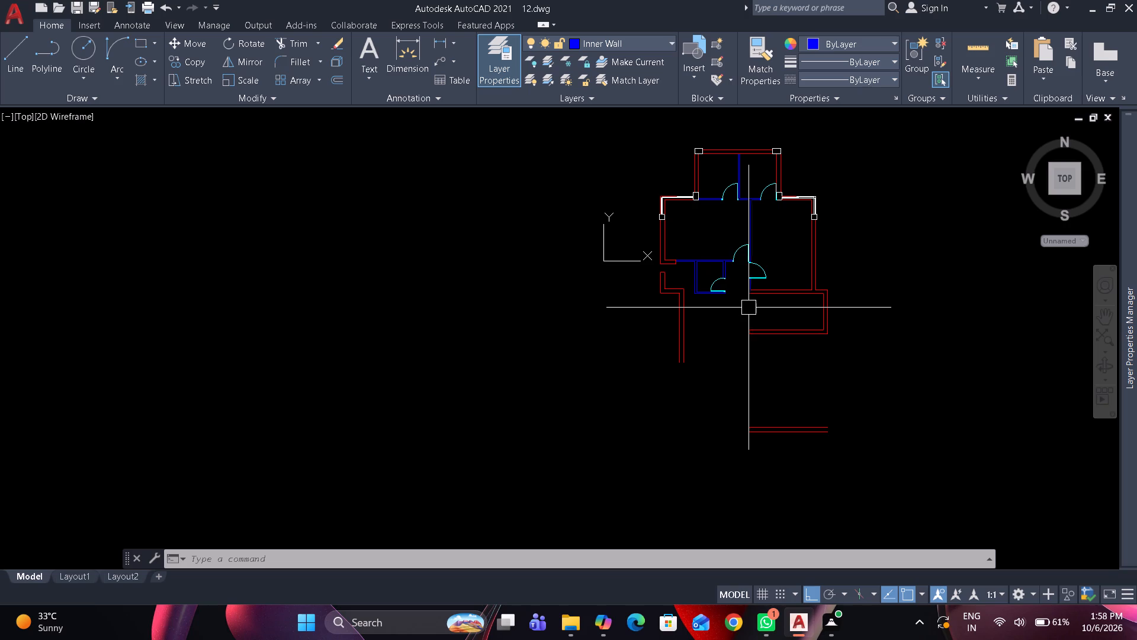
pyautogui.moveTo(753, 317); pyautogui.dragTo(767, 265, button='middle')
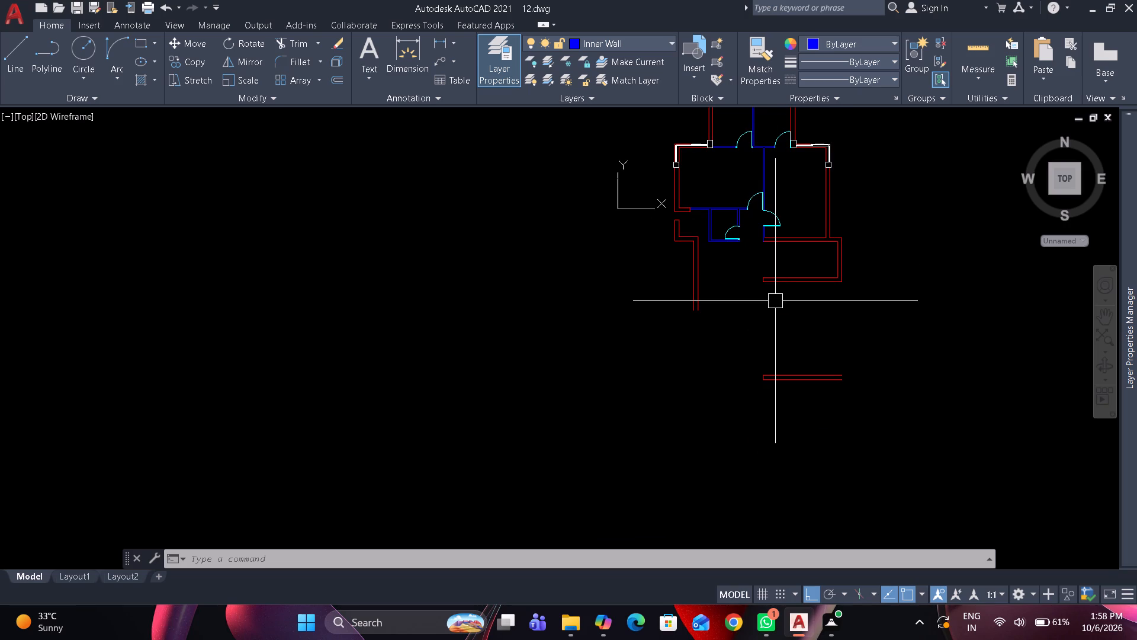
pyautogui.moveTo(775, 301); pyautogui.dragTo(778, 249, button='middle')
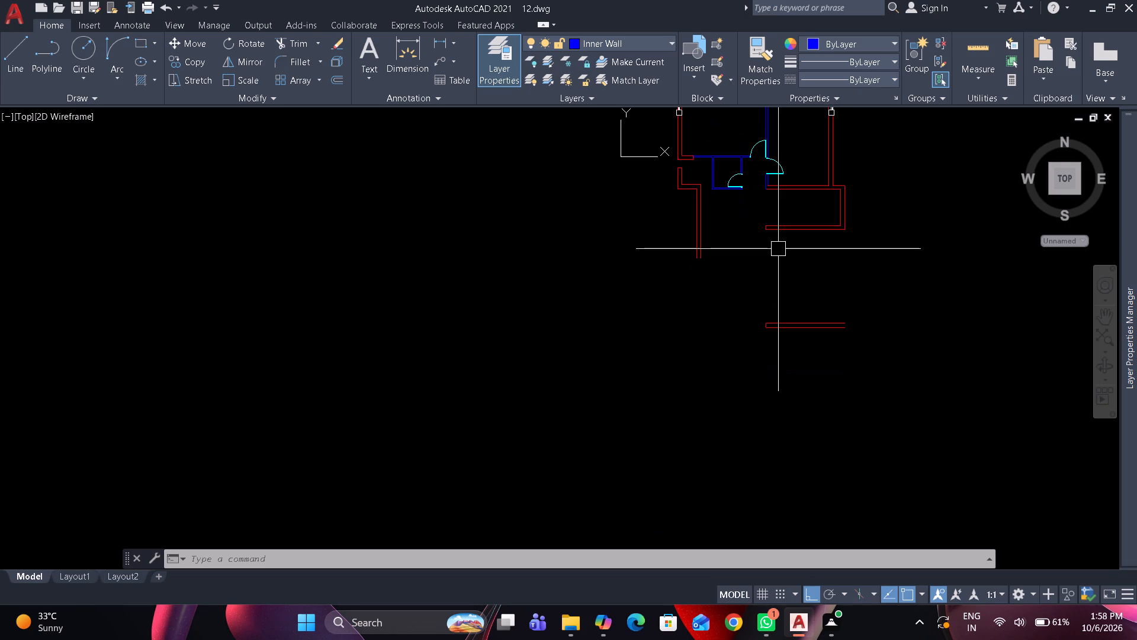
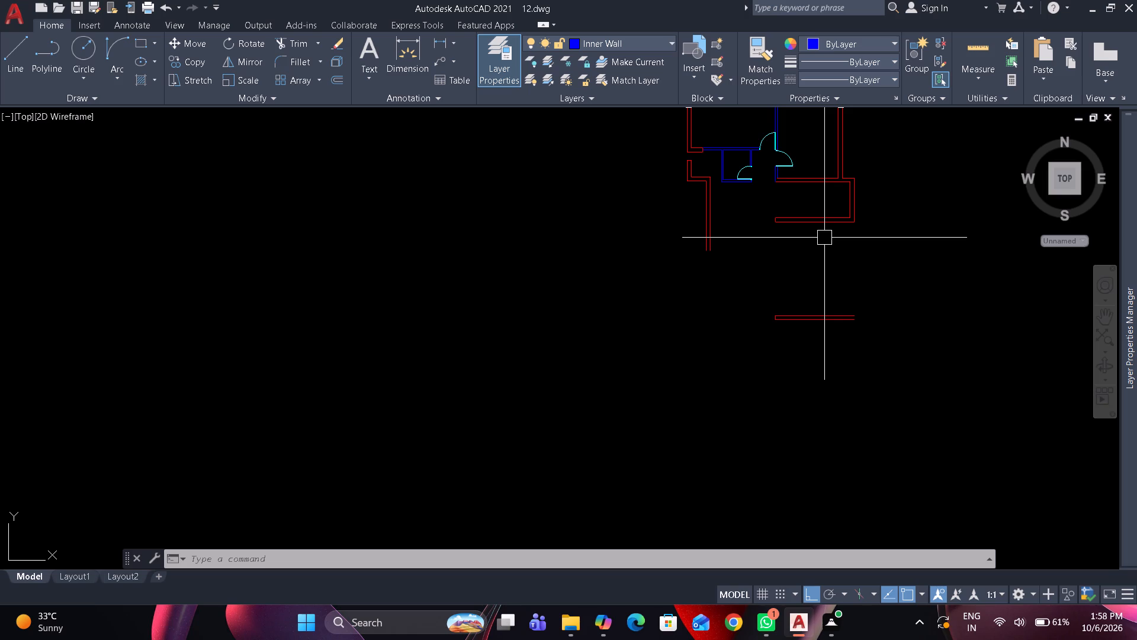
# Examine the floor plan's overall wall layout, including the door openings, the corner windows and the two upper rooms.
pyautogui.scroll(-1, 824, 262)
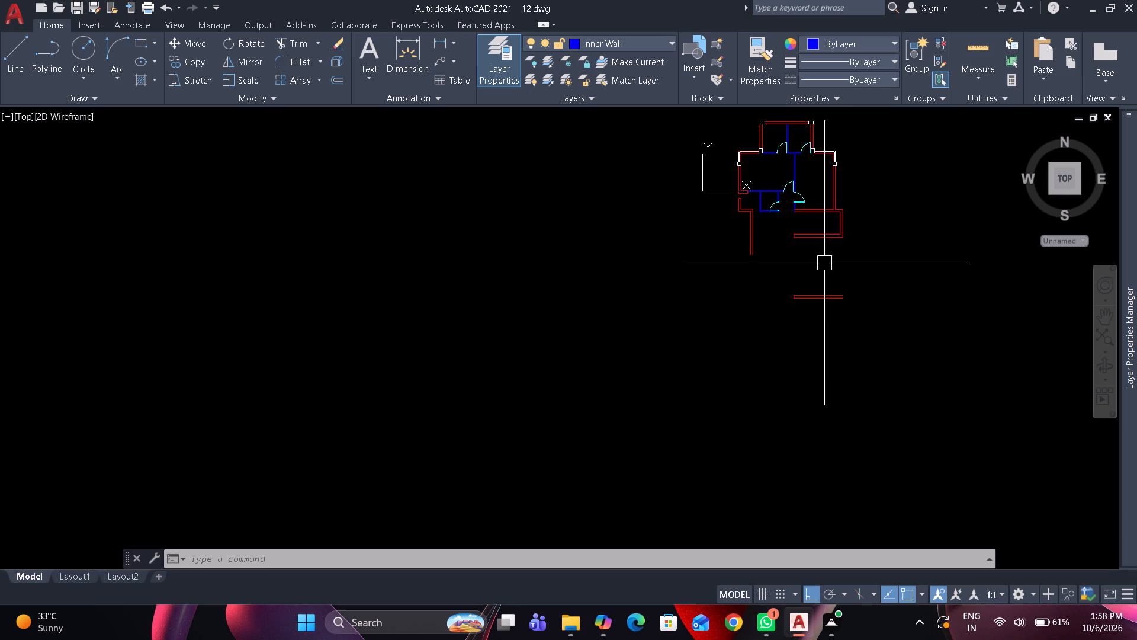
pyautogui.moveTo(824, 263); pyautogui.dragTo(696, 391, button='middle')
pyautogui.scroll(1, 679, 350)
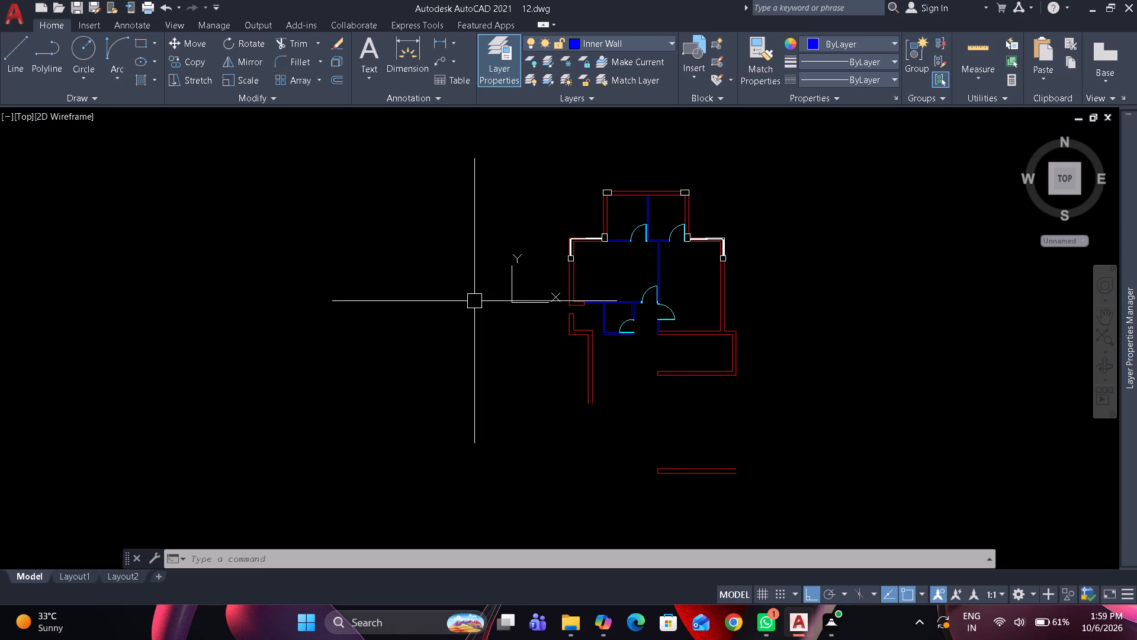
pyautogui.scroll(-1, 463, 302)
pyautogui.moveTo(464, 302); pyautogui.dragTo(459, 302, button='middle')
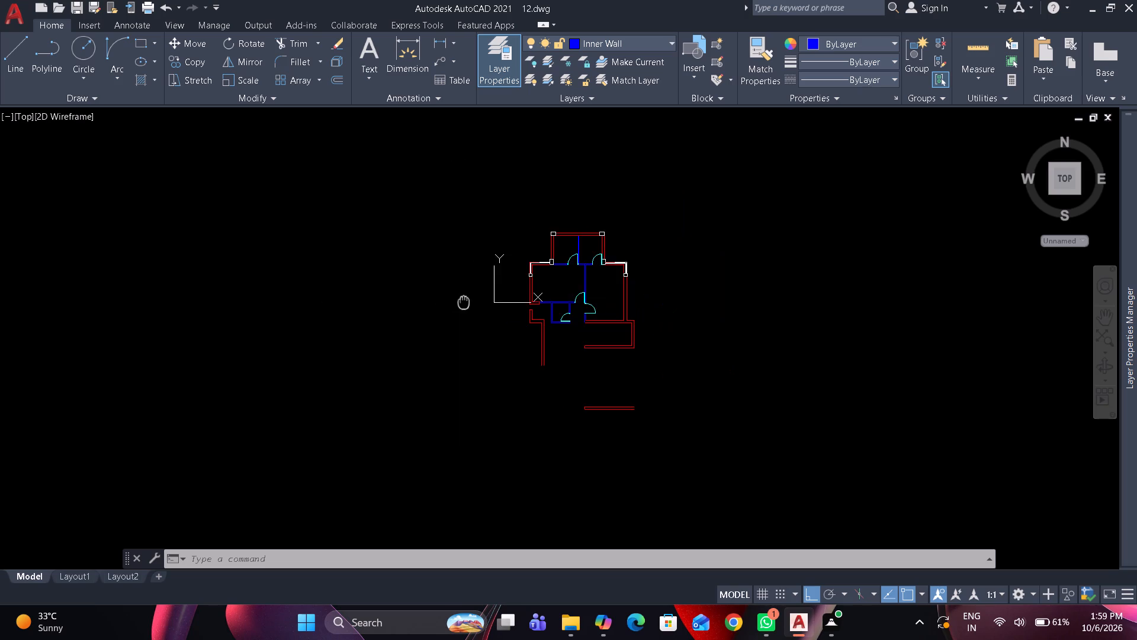
pyautogui.moveTo(459, 302); pyautogui.dragTo(329, 274, button='middle')
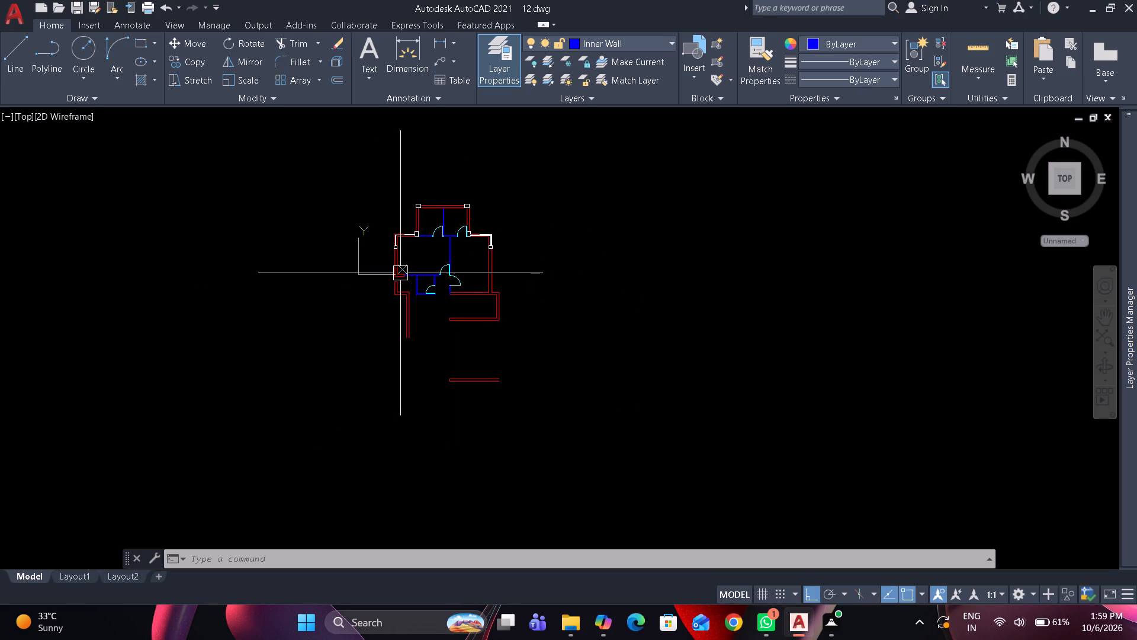
pyautogui.moveTo(482, 297); pyautogui.dragTo(440, 297, button='middle')
pyautogui.scroll(1, 584, 289)
pyautogui.moveTo(273, 276); pyautogui.dragTo(461, 292, button='middle')
pyautogui.scroll(1, 388, 273)
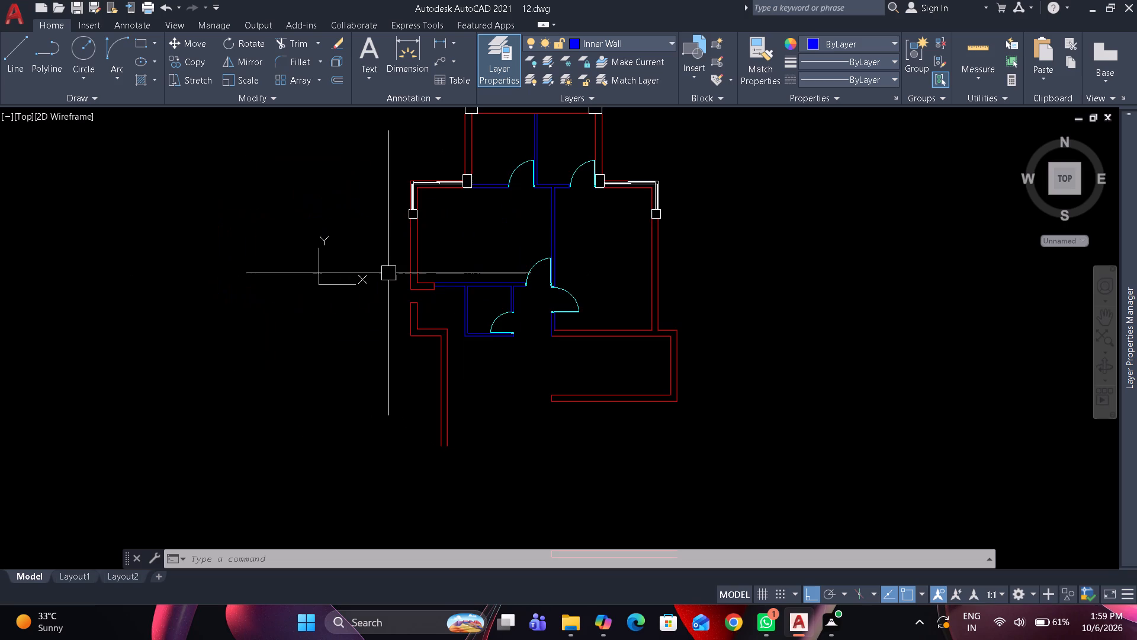
pyautogui.moveTo(388, 273); pyautogui.dragTo(382, 299, button='middle')
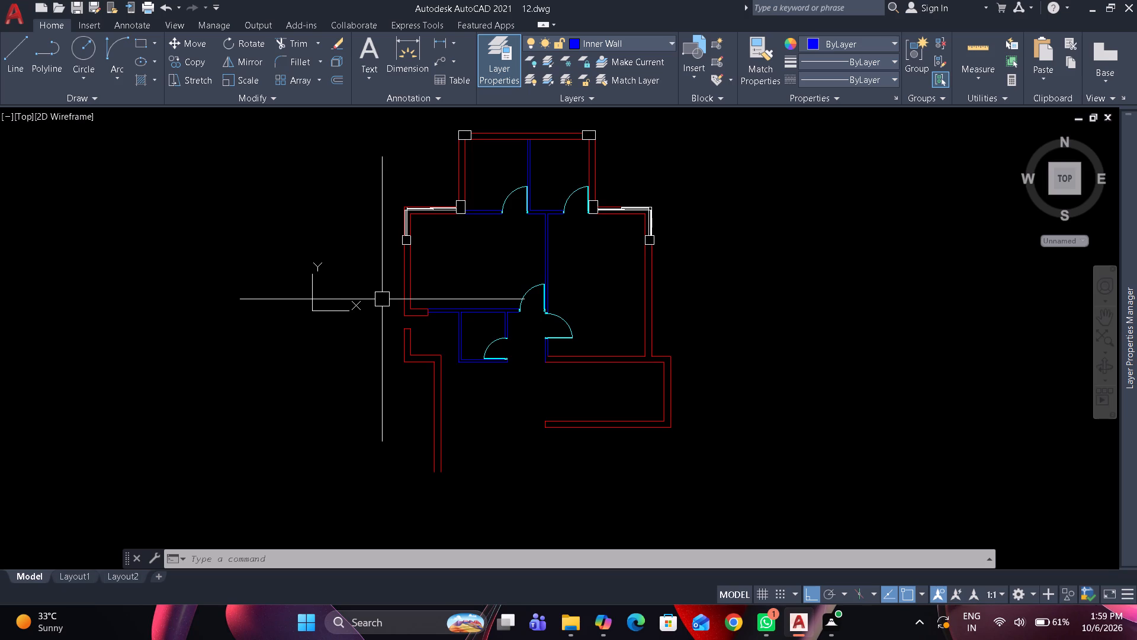
pyautogui.moveTo(387, 297); pyautogui.dragTo(390, 295, button='middle')
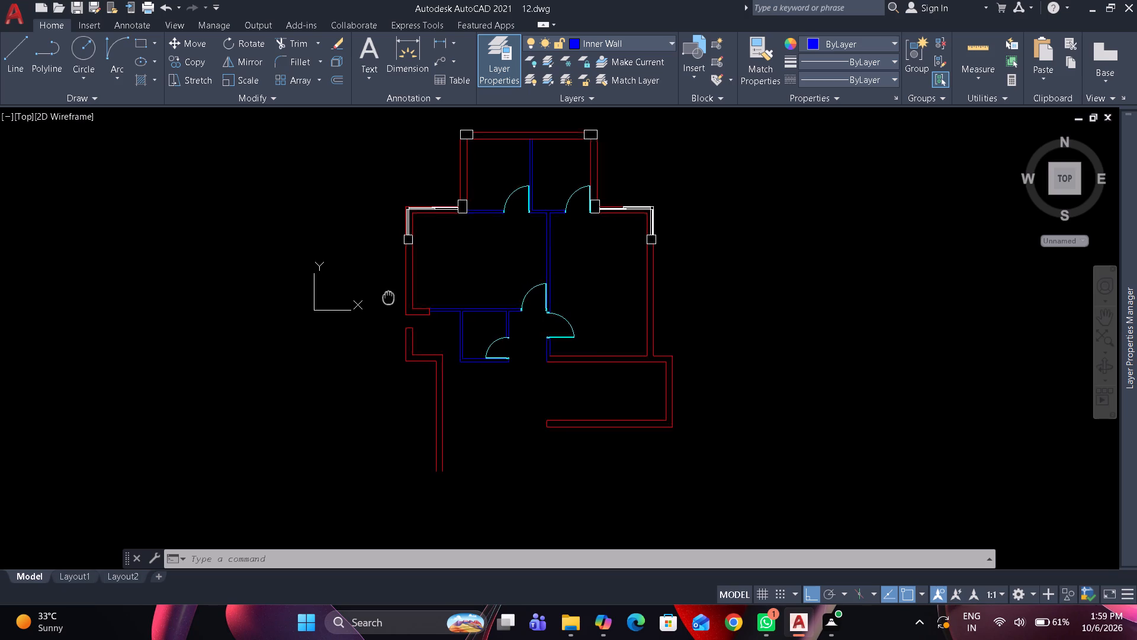
pyautogui.moveTo(390, 295); pyautogui.dragTo(405, 287, button='middle')
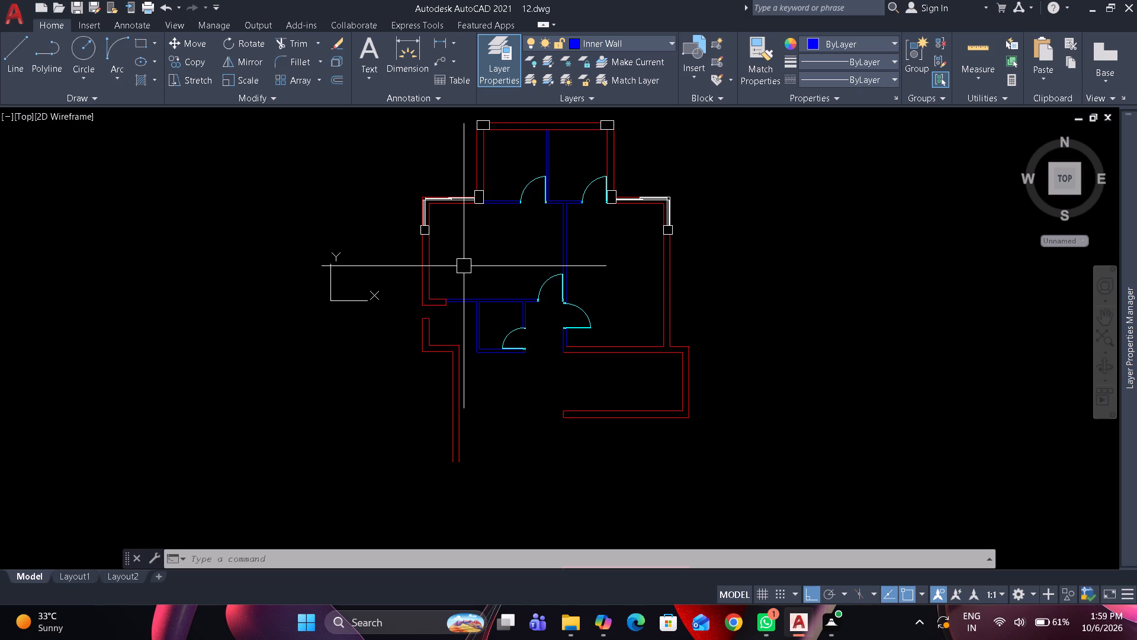
pyautogui.moveTo(570, 287); pyautogui.dragTo(584, 277, button='middle')
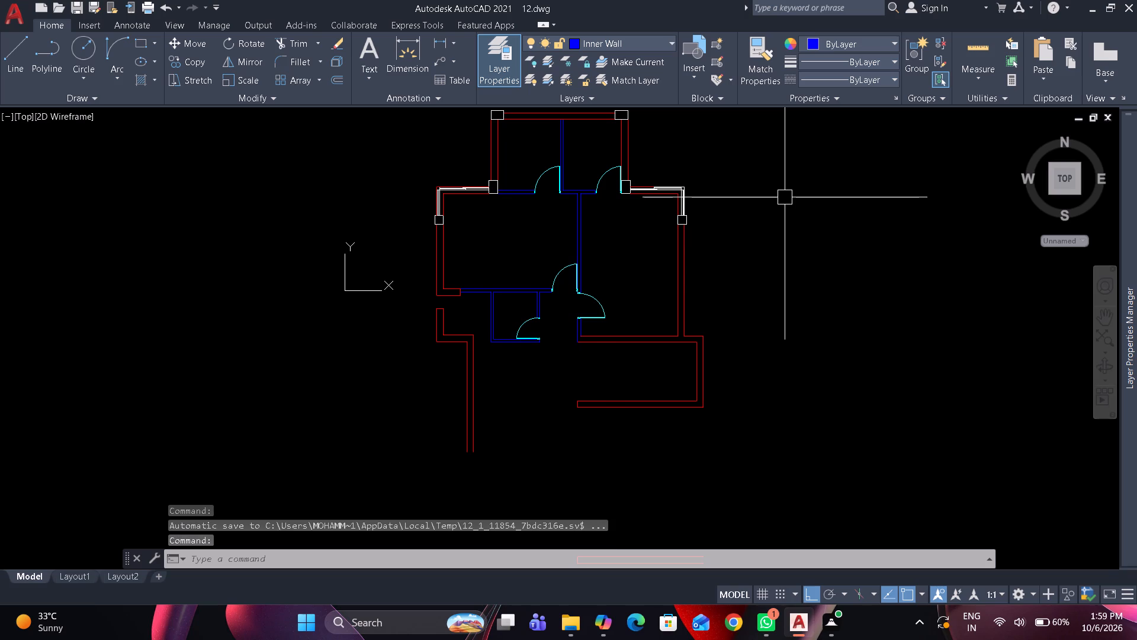
pyautogui.moveTo(798, 211); pyautogui.dragTo(767, 258, button='middle')
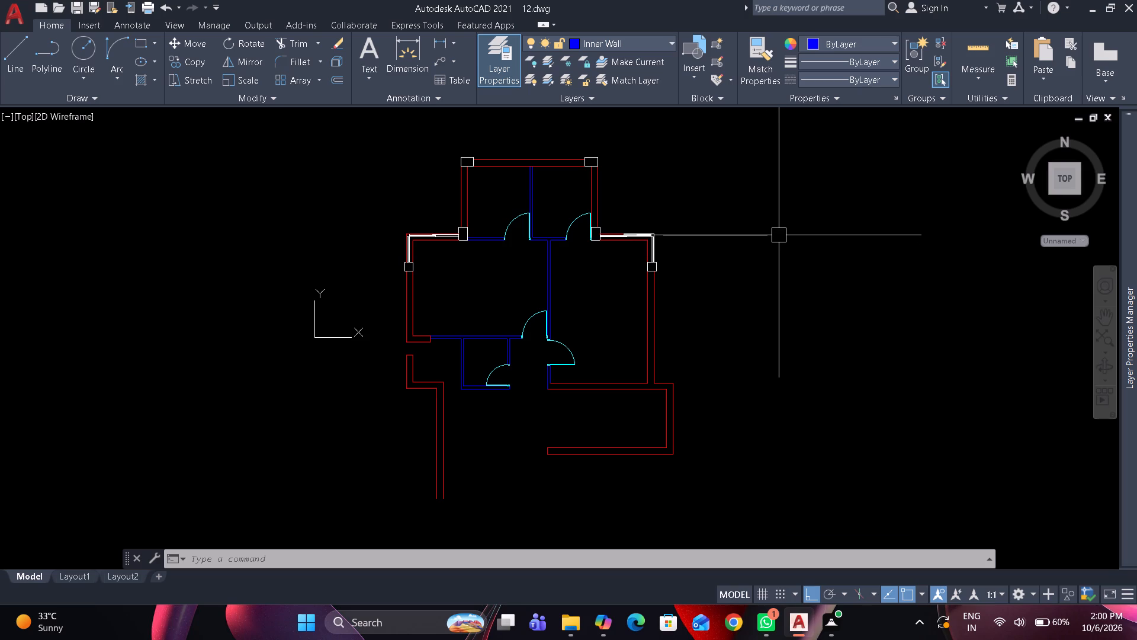
pyautogui.moveTo(779, 235); pyautogui.dragTo(769, 246, button='middle')
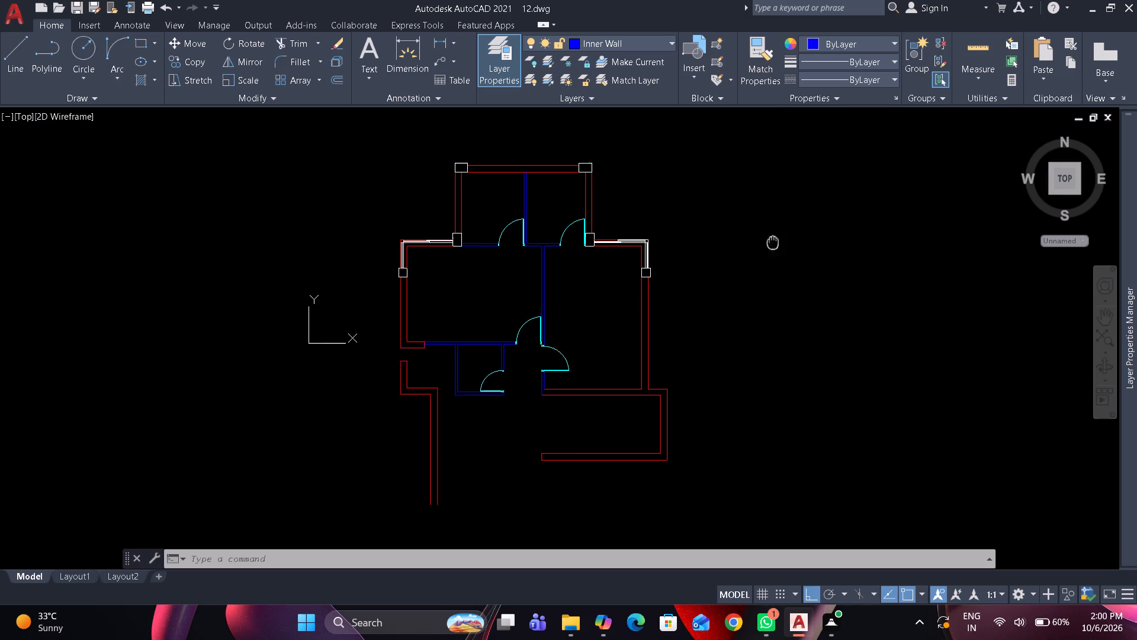
pyautogui.moveTo(769, 246); pyautogui.dragTo(765, 251, button='middle')
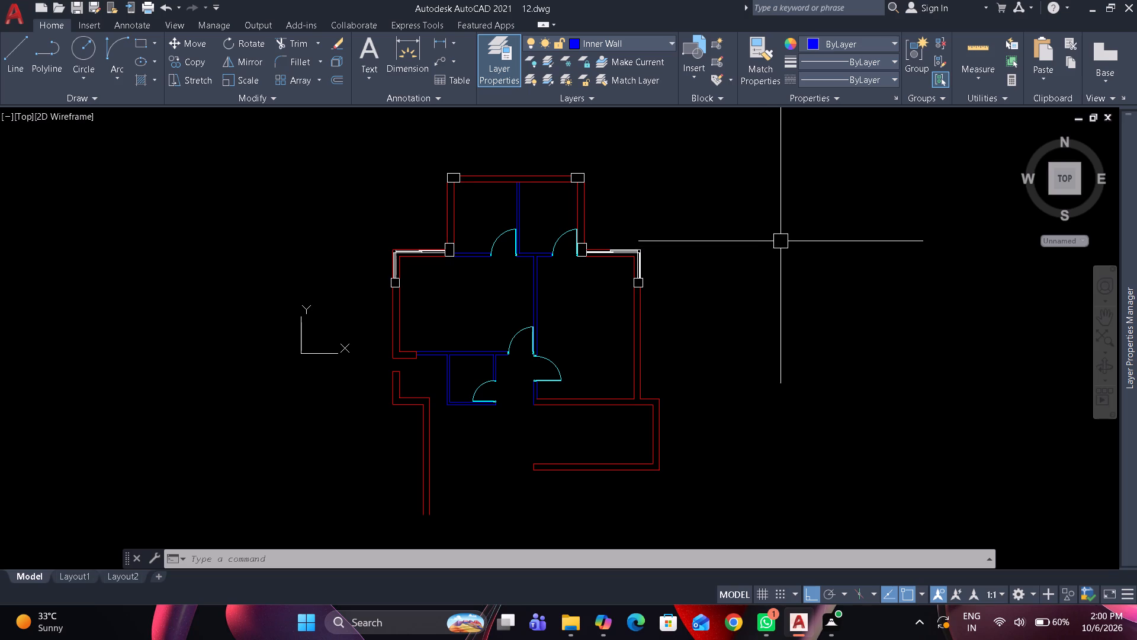
pyautogui.moveTo(807, 225); pyautogui.dragTo(769, 242, button='middle')
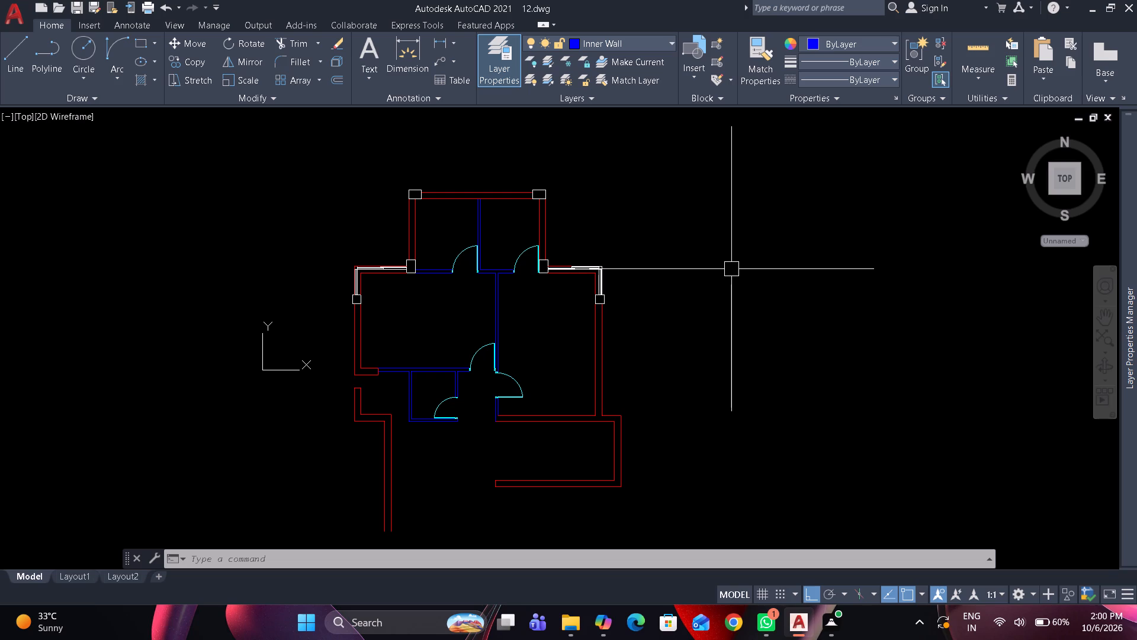
pyautogui.scroll(-1, 731, 269)
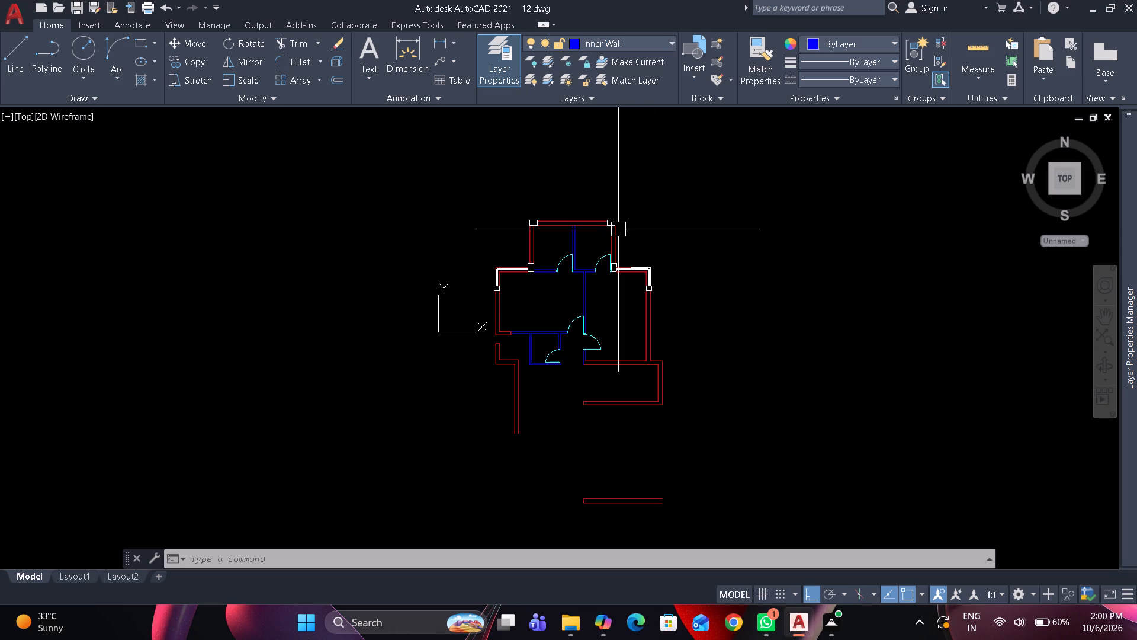
pyautogui.moveTo(517, 268); pyautogui.dragTo(504, 255, button='middle')
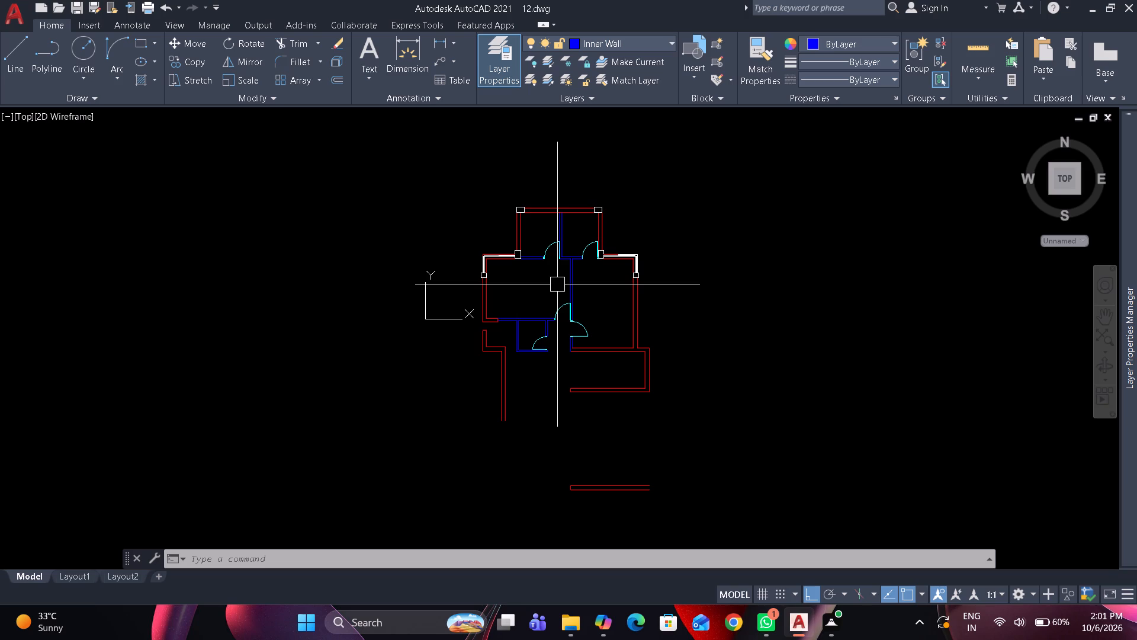
pyautogui.moveTo(558, 287); pyautogui.dragTo(566, 325, button='middle')
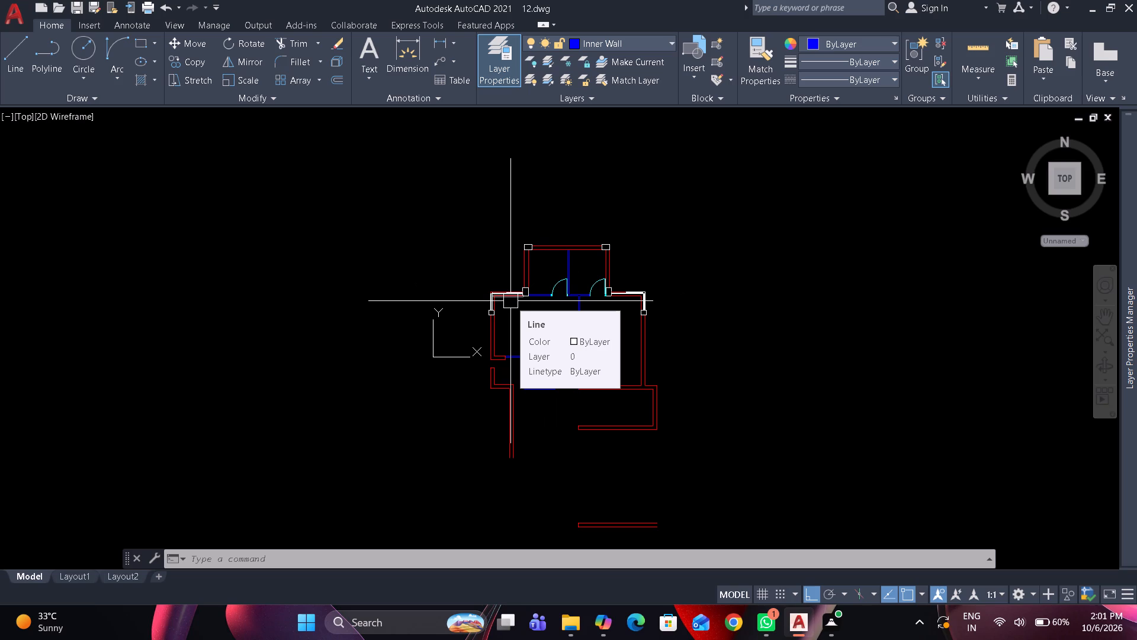
pyautogui.scroll(-1, 526, 255)
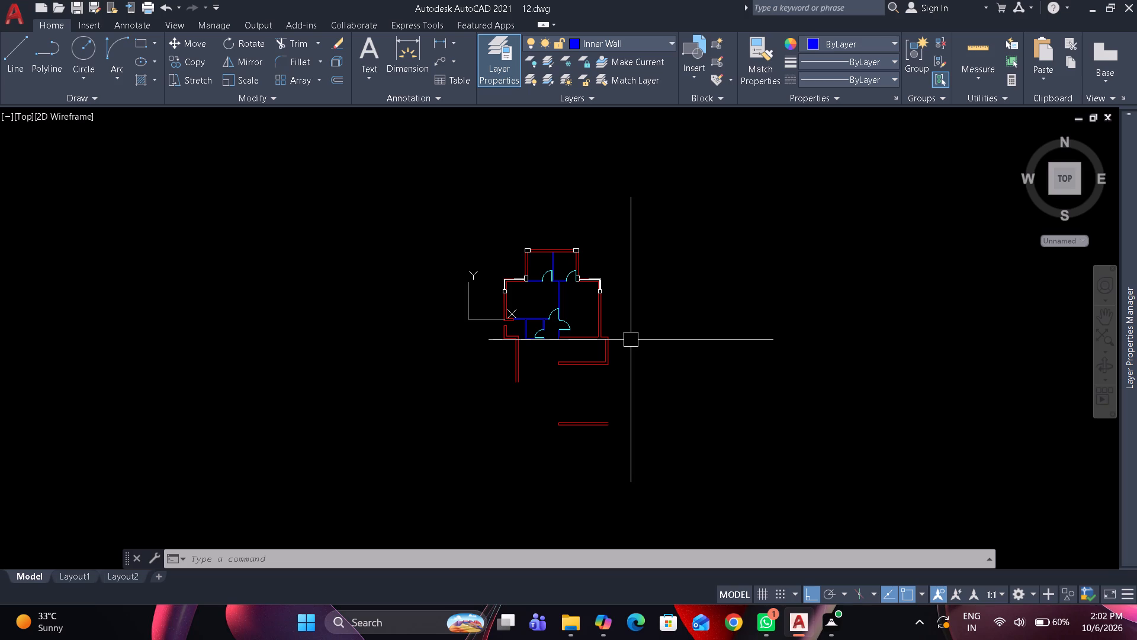
pyautogui.moveTo(675, 320); pyautogui.dragTo(717, 314, button='middle')
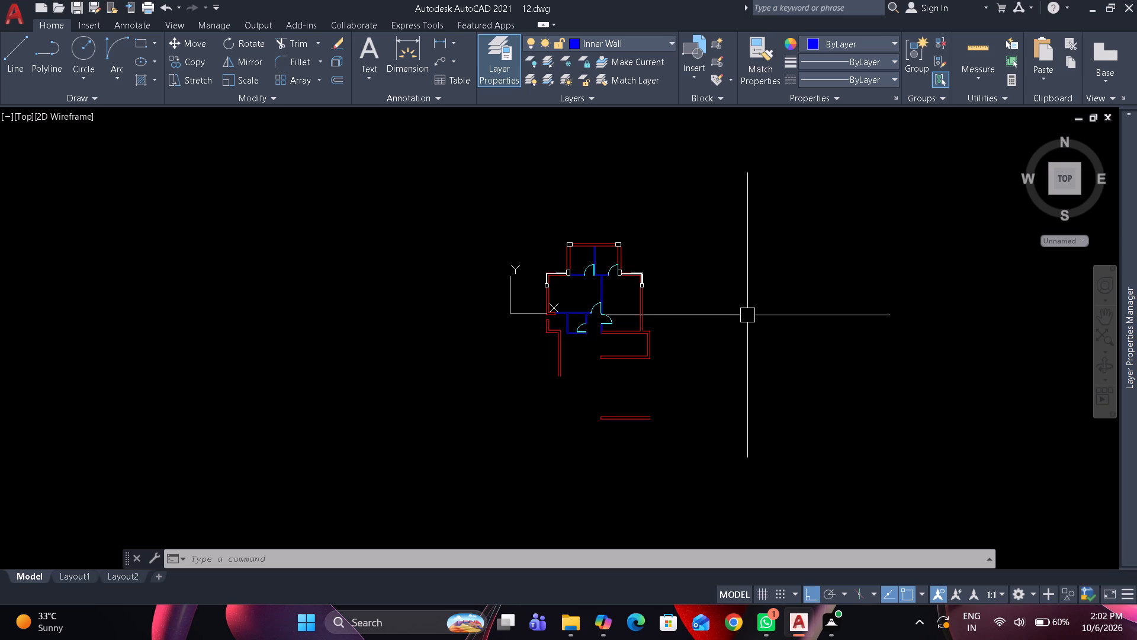
pyautogui.scroll(-1, 766, 285)
pyautogui.scroll(3, 664, 265)
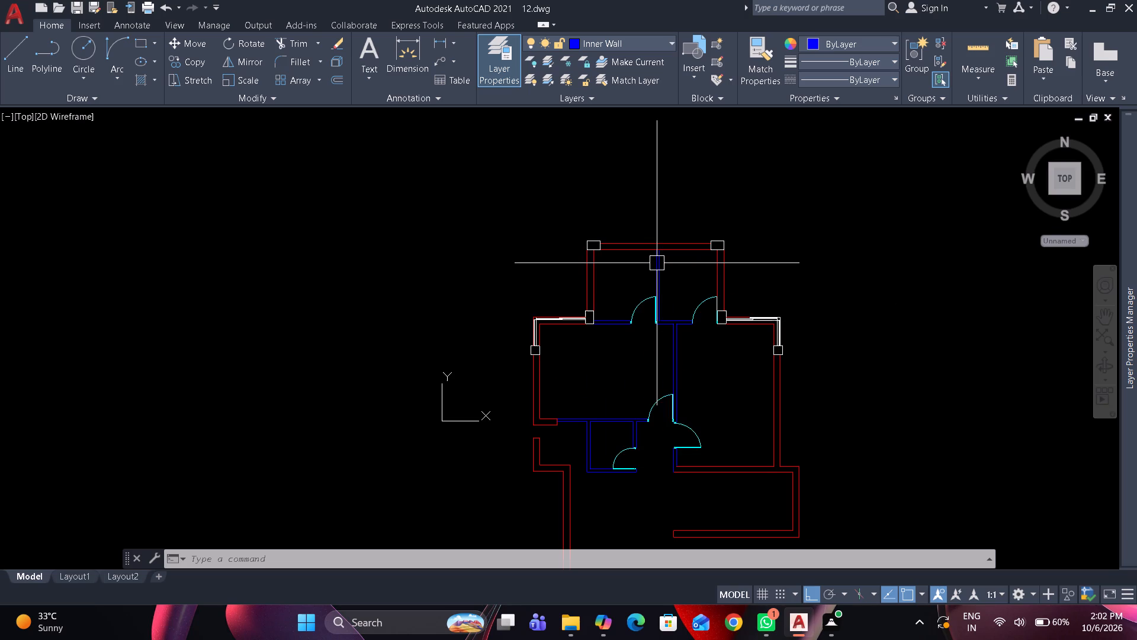
pyautogui.moveTo(661, 281); pyautogui.dragTo(590, 286, button='middle')
pyautogui.scroll(1, 590, 286)
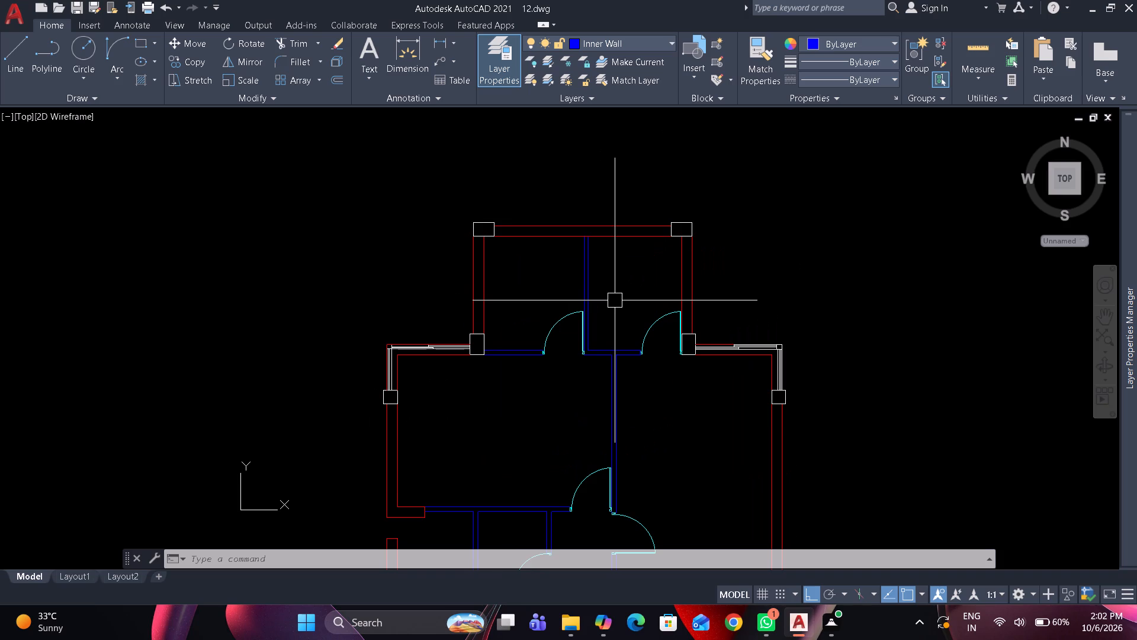
pyautogui.middleClick(616, 302)
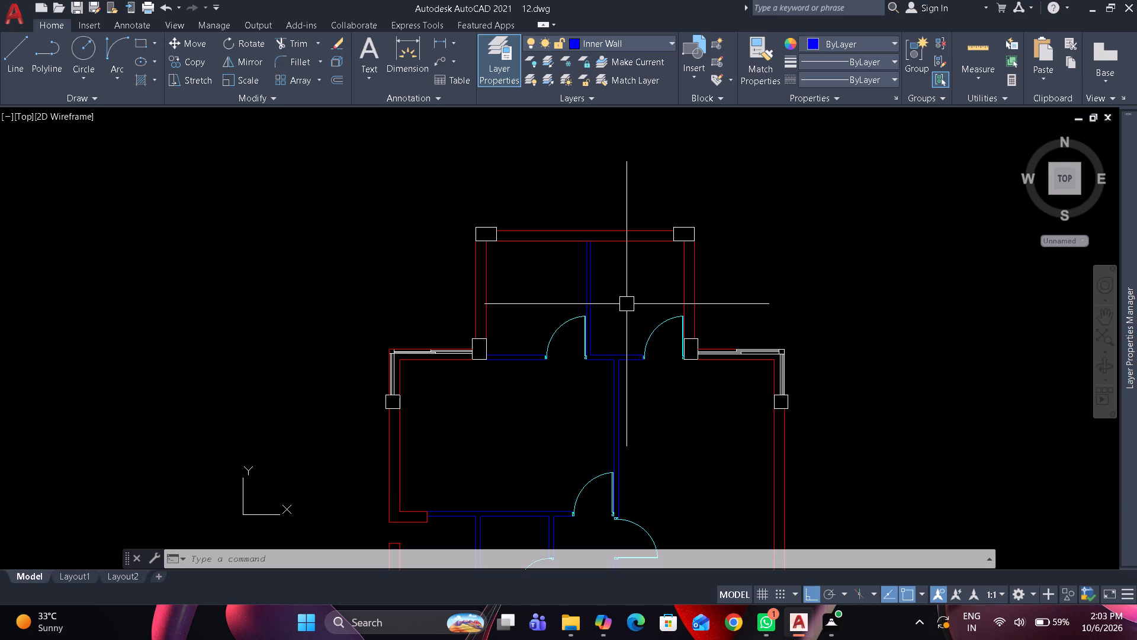
pyautogui.moveTo(627, 304); pyautogui.dragTo(657, 312)
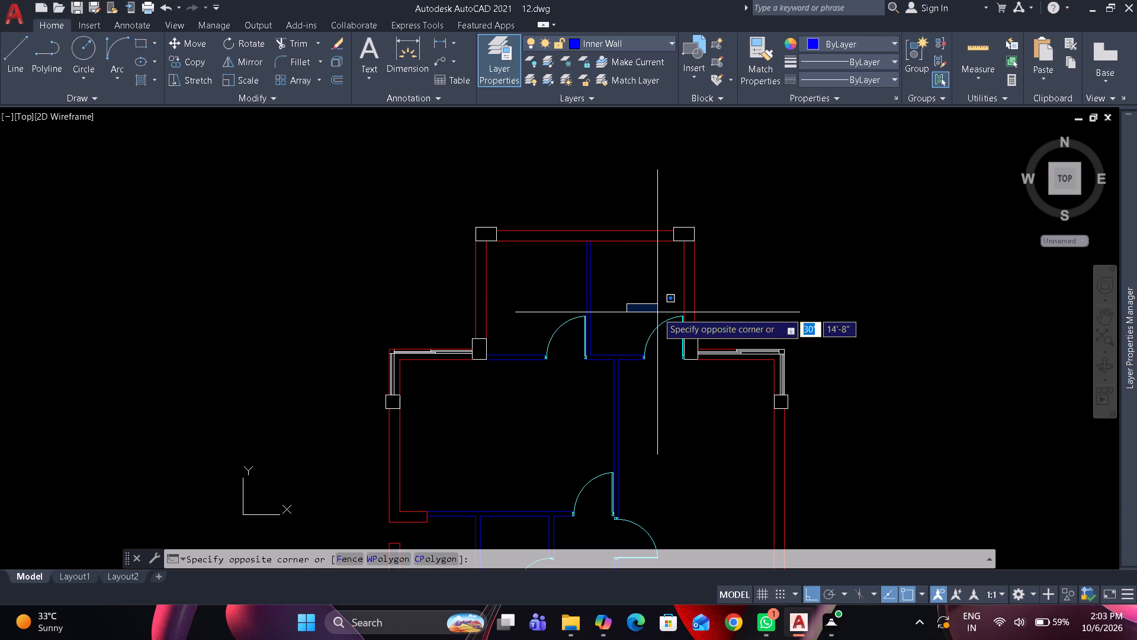
pyautogui.press('Escape')
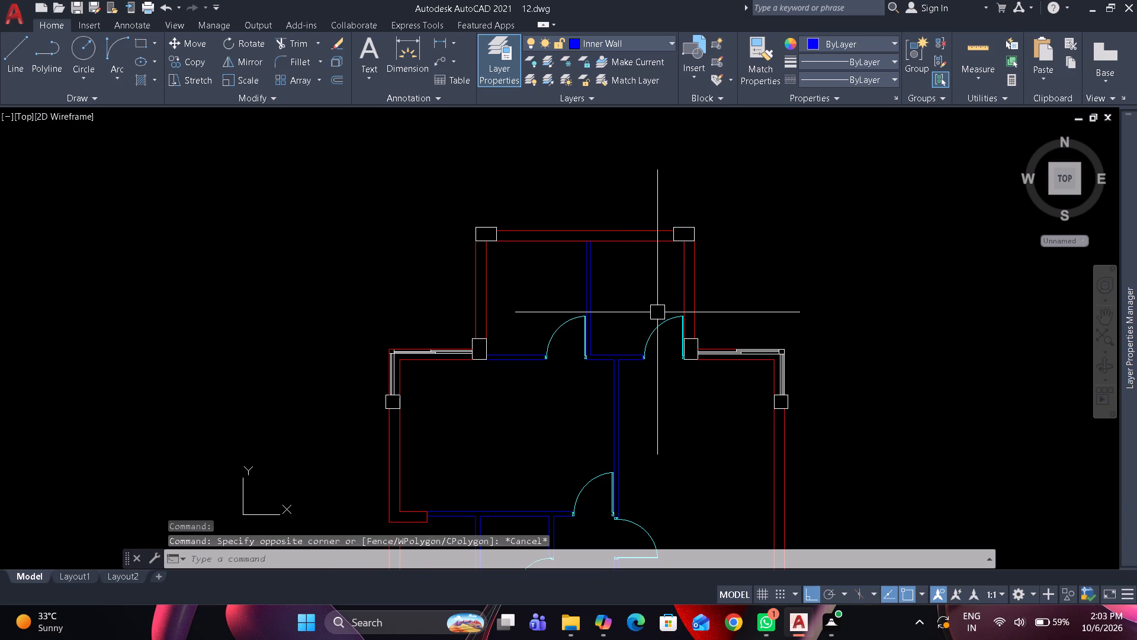
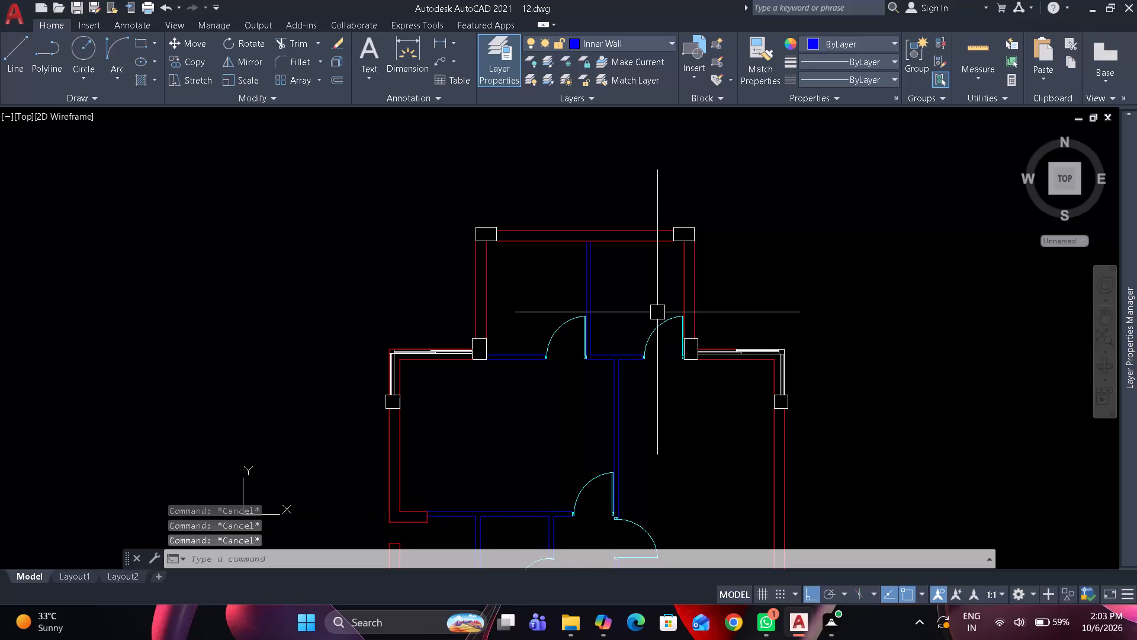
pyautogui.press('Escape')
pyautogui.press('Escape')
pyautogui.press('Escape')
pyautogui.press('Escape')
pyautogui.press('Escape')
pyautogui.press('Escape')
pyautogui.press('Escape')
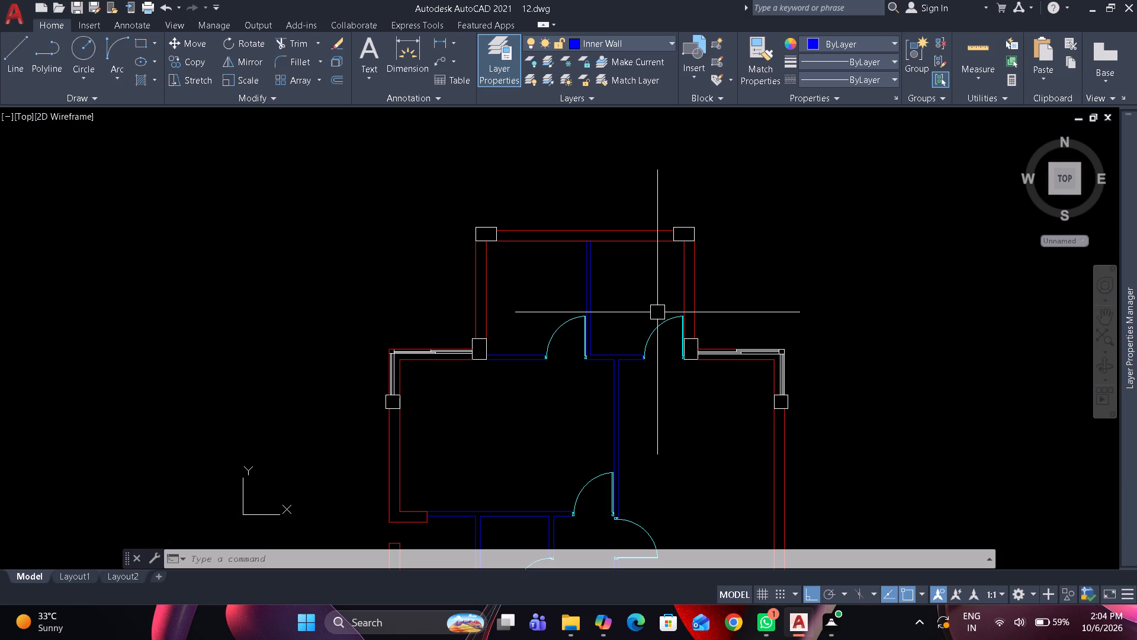
# Draw a 7'6" horizontal line on the Inner Wall layer, inward from the lower end of the lower-left outer wall's inner face.
pyautogui.scroll(-3, 635, 226)
pyautogui.scroll(2, 622, 354)
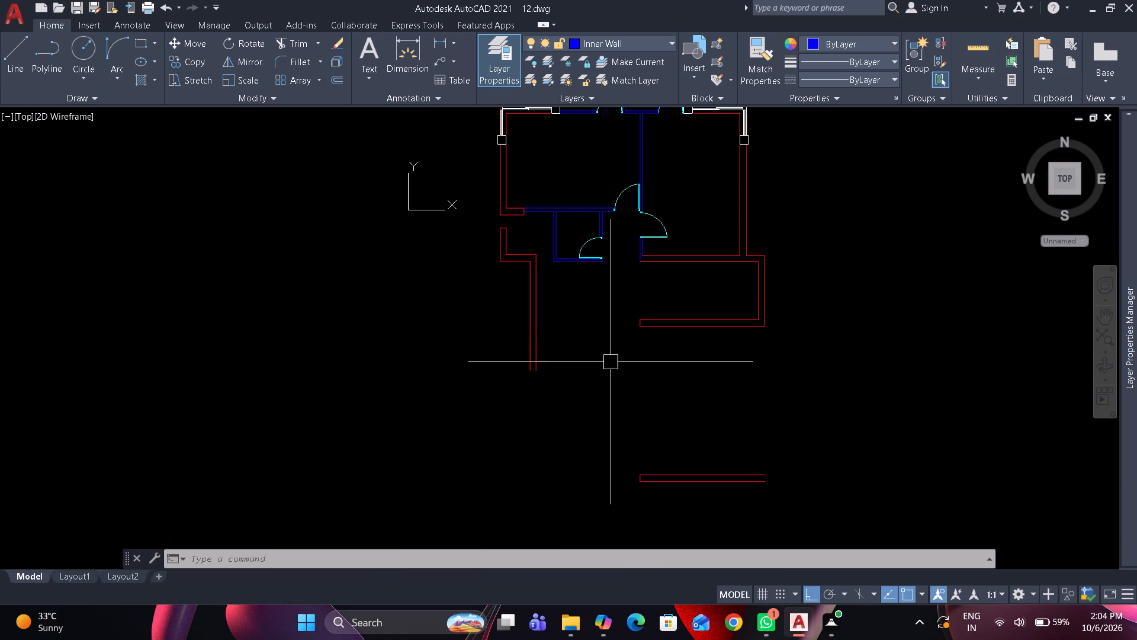
pyautogui.scroll(2, 567, 387)
pyautogui.moveTo(563, 385); pyautogui.dragTo(585, 338, button='middle')
pyautogui.scroll(-1, 584, 340)
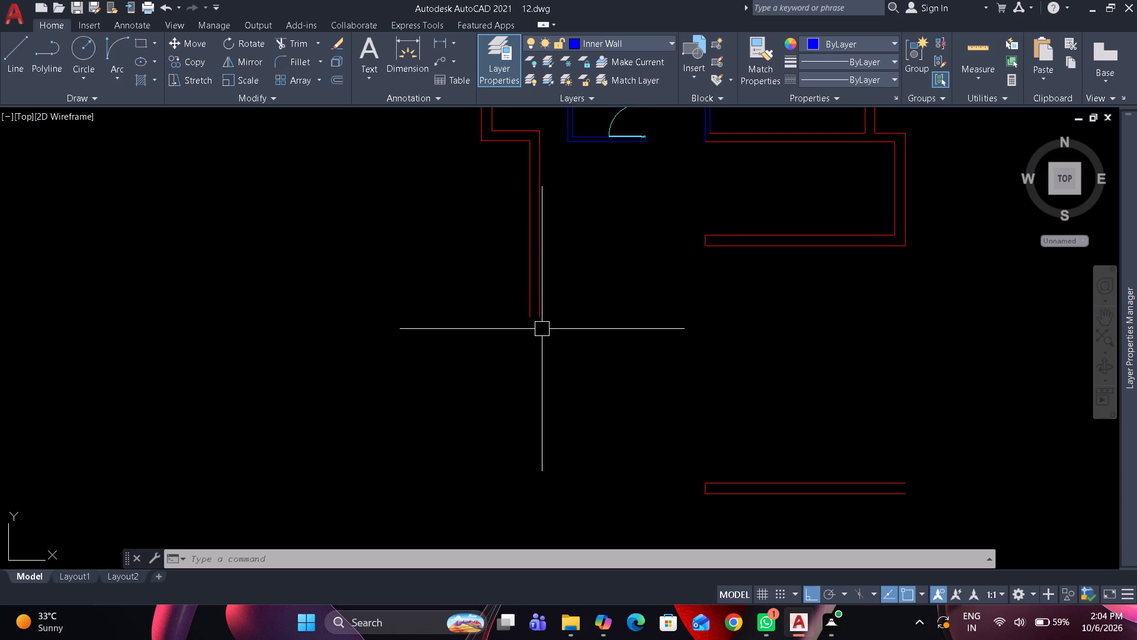
pyautogui.scroll(1, 542, 328)
pyautogui.write('l')
pyautogui.press('space')
pyautogui.moveTo(538, 305); pyautogui.dragTo(548, 305)
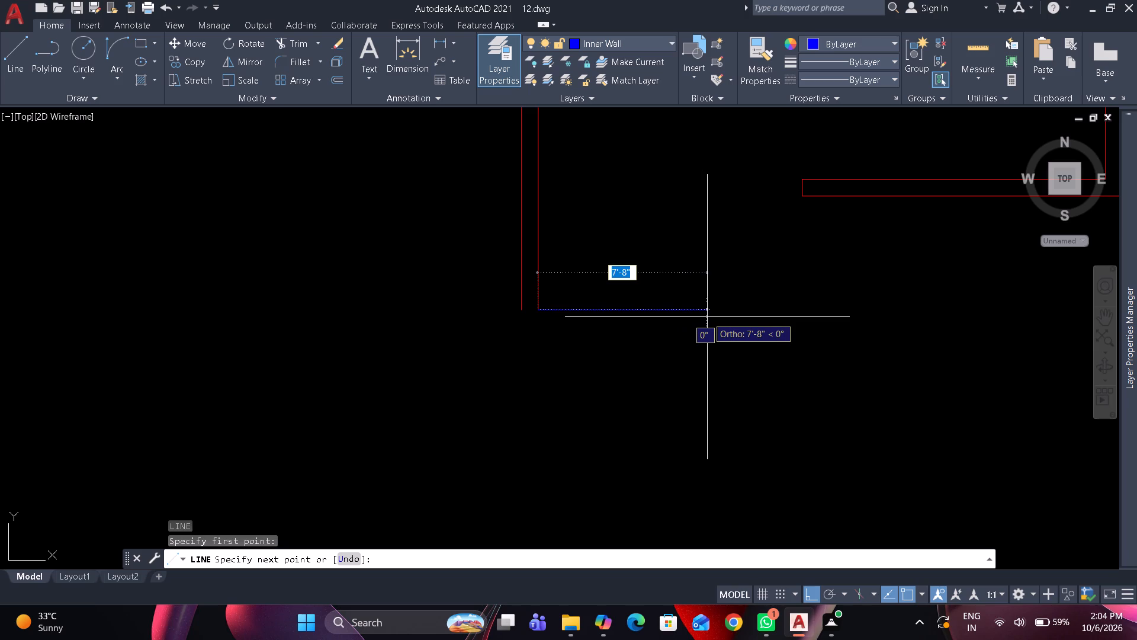
pyautogui.write("7'6")
pyautogui.hotkey('shift', '"')
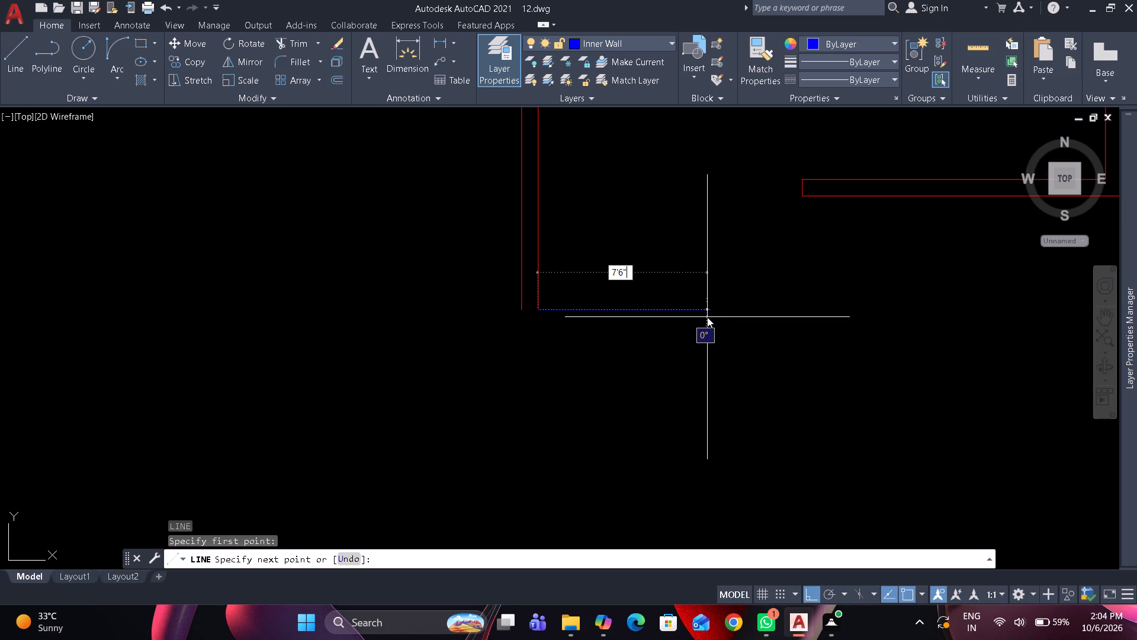
pyautogui.press('Return')
pyautogui.press('Return')
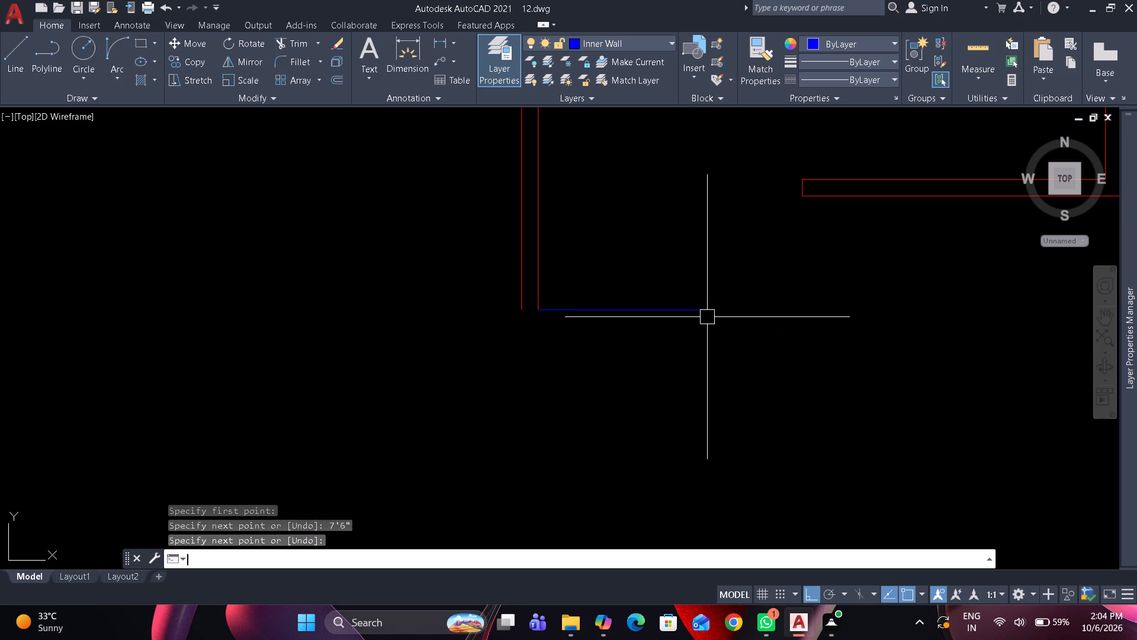
# Offset the new inner wall line 4" downward to form the wall's second face.
pyautogui.write('o')
pyautogui.press('space')
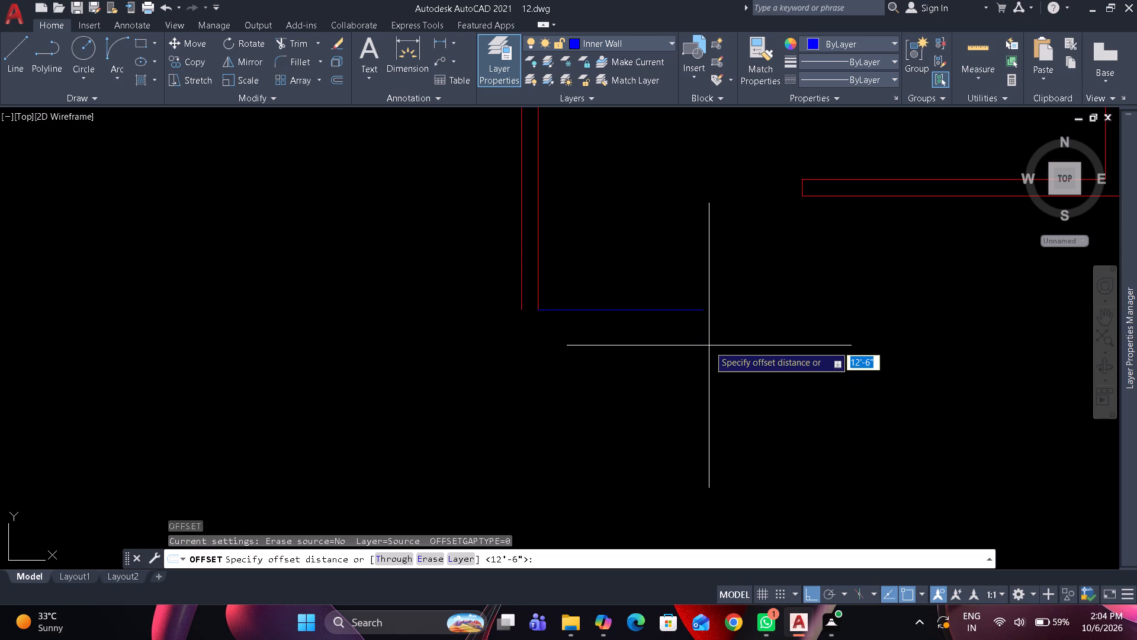
pyautogui.write('4"')
pyautogui.press('Return')
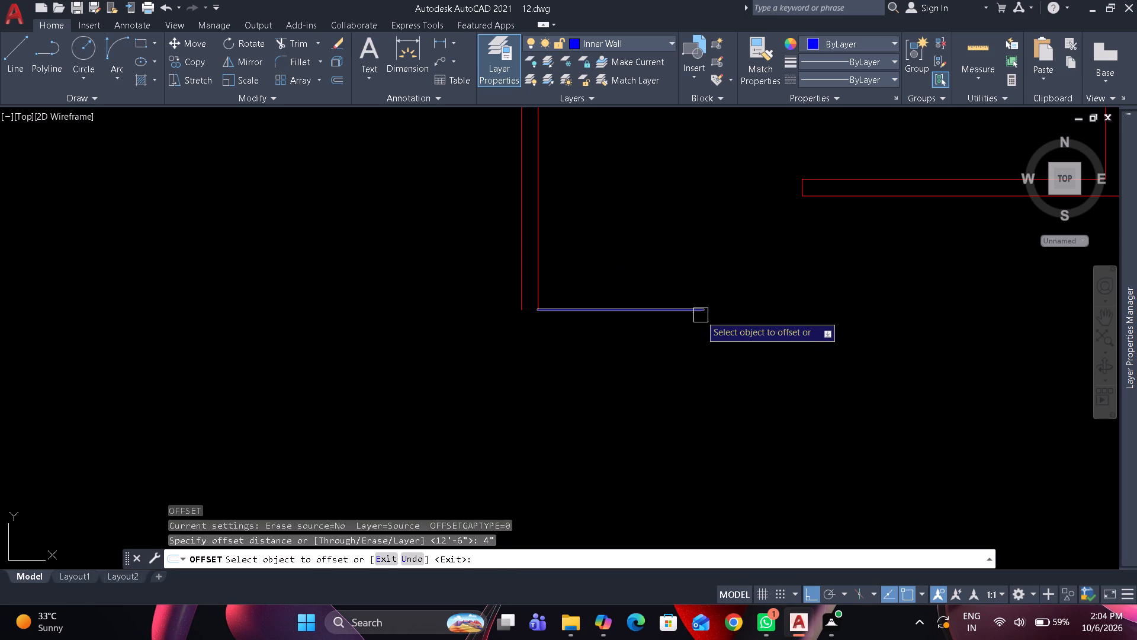
pyautogui.click(701, 315)
pyautogui.click(692, 373)
pyautogui.press('space')
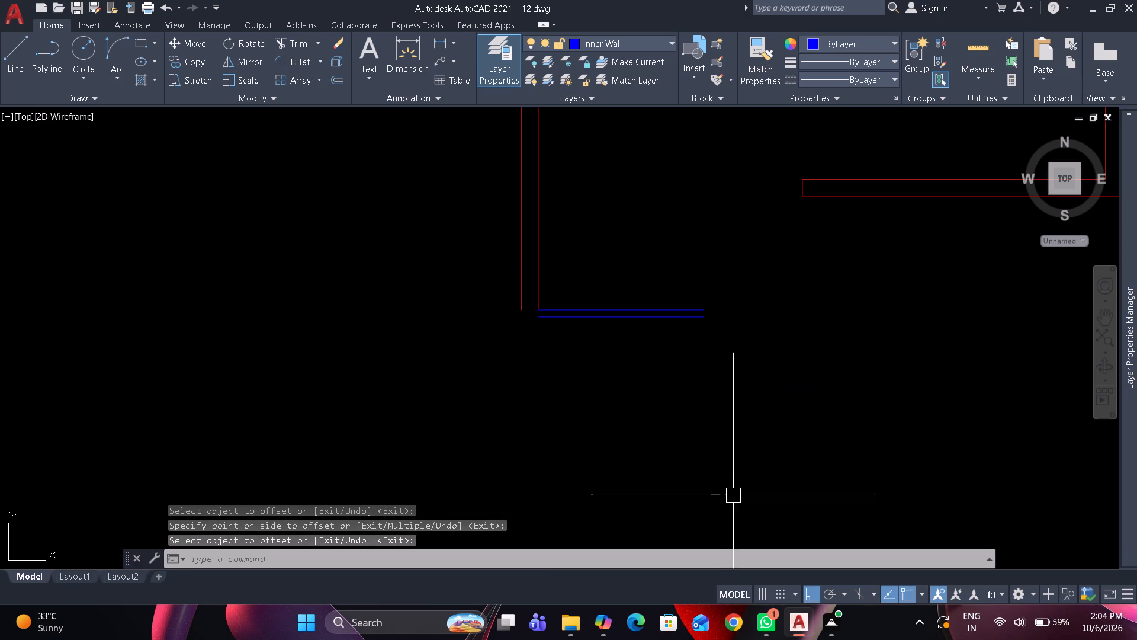
# Offset the upper inner wall line 9" downward as a boundary for the outer wall's inner face.
pyautogui.press('space')
pyautogui.write('9')
pyautogui.hotkey('shift', '"')
pyautogui.press('Return')
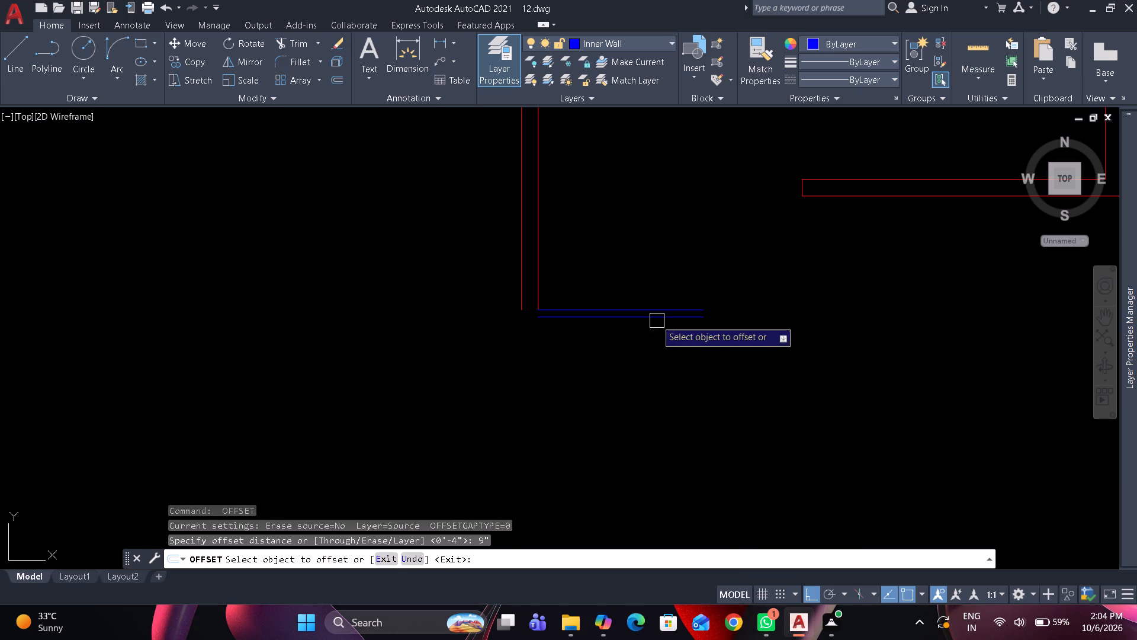
pyautogui.scroll(1, 645, 302)
pyautogui.click(640, 313)
pyautogui.click(621, 398)
pyautogui.press('space')
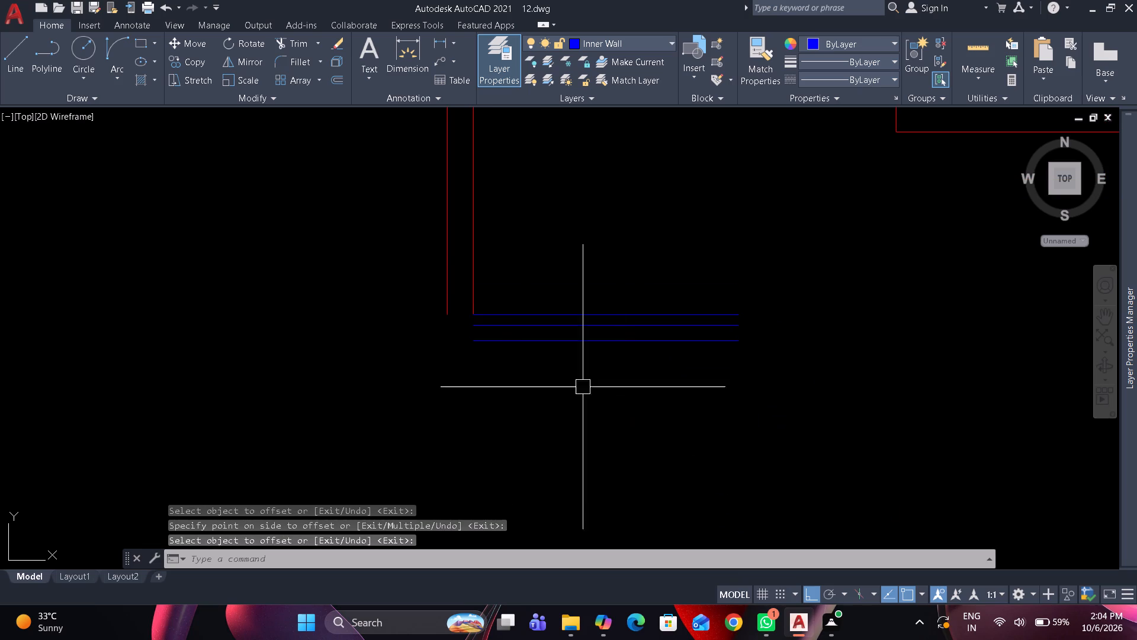
# Extend the inner face of the lower-left outer wall down to the 9" offset line.
pyautogui.scroll(1, 448, 348)
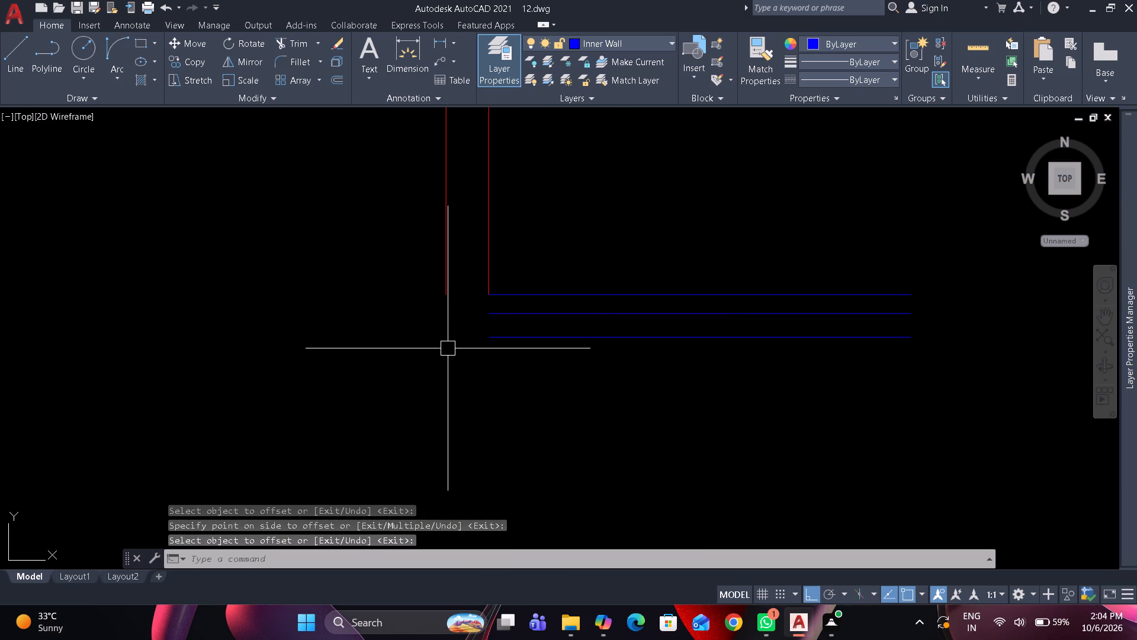
pyautogui.press('e')
pyautogui.press('x')
pyautogui.press('space')
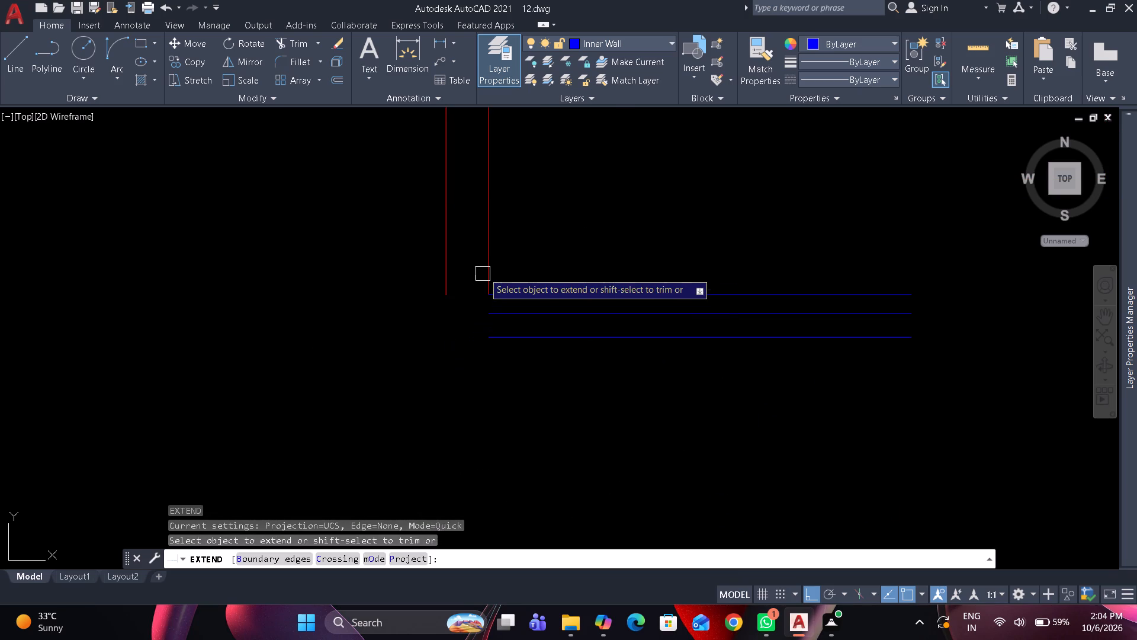
pyautogui.click(488, 269)
pyautogui.click(488, 274)
pyautogui.press('space')
# Erase the lowest horizontal line, the 9" offset boundary.
pyautogui.click(514, 333)
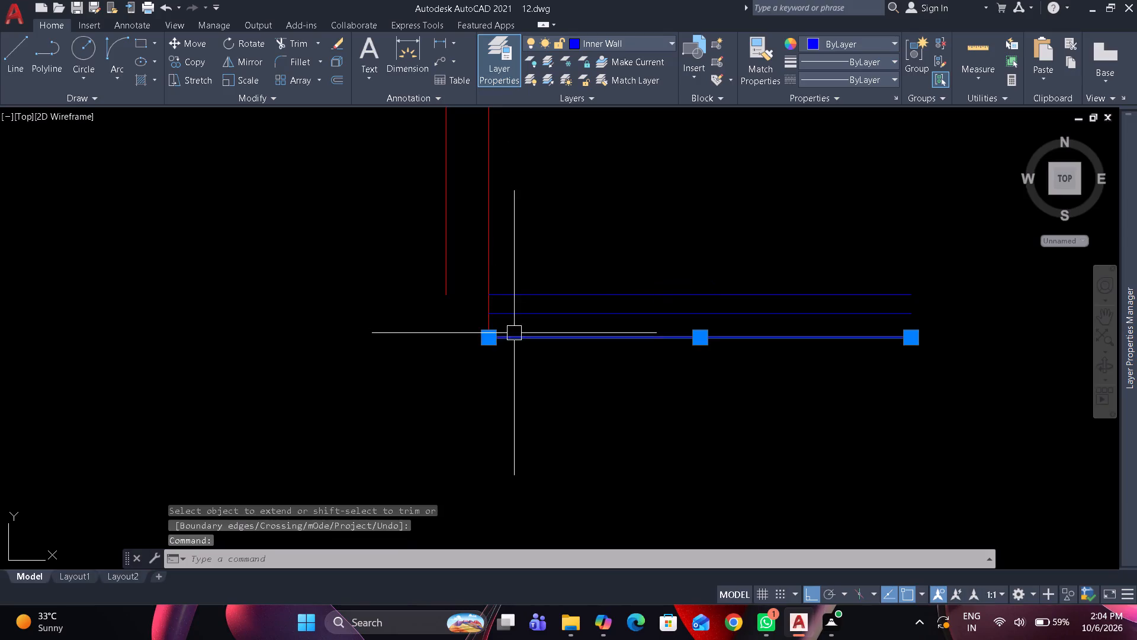
pyautogui.write('e')
pyautogui.press('space')
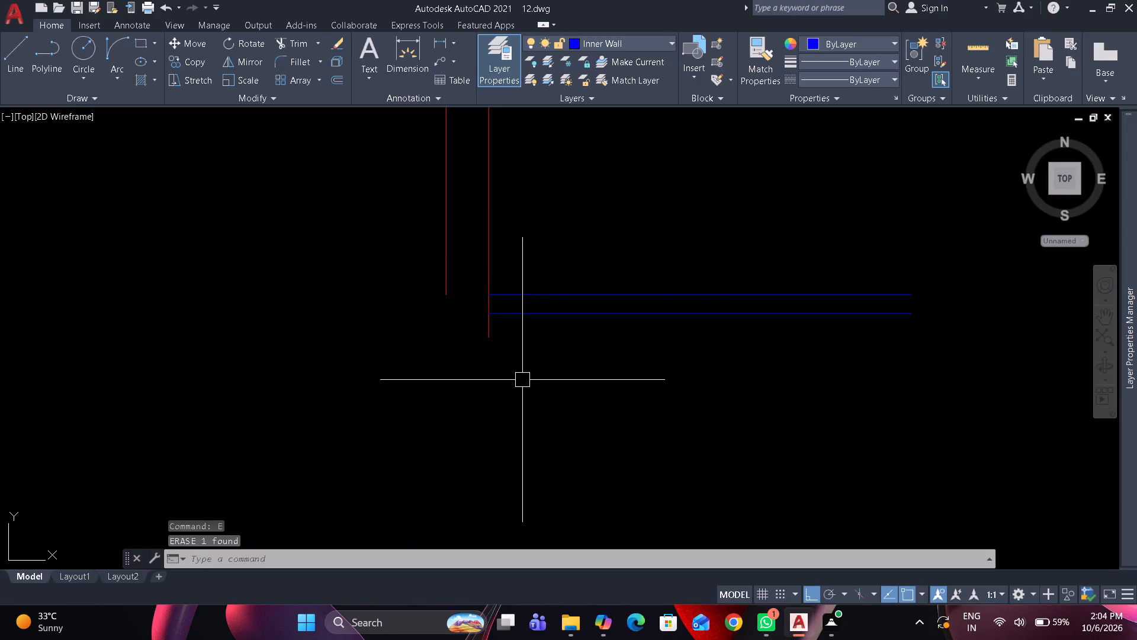
# Close the free end of the new inner wall with a short vertical line and dismiss the chat notification.
pyautogui.press('l')
pyautogui.press('space')
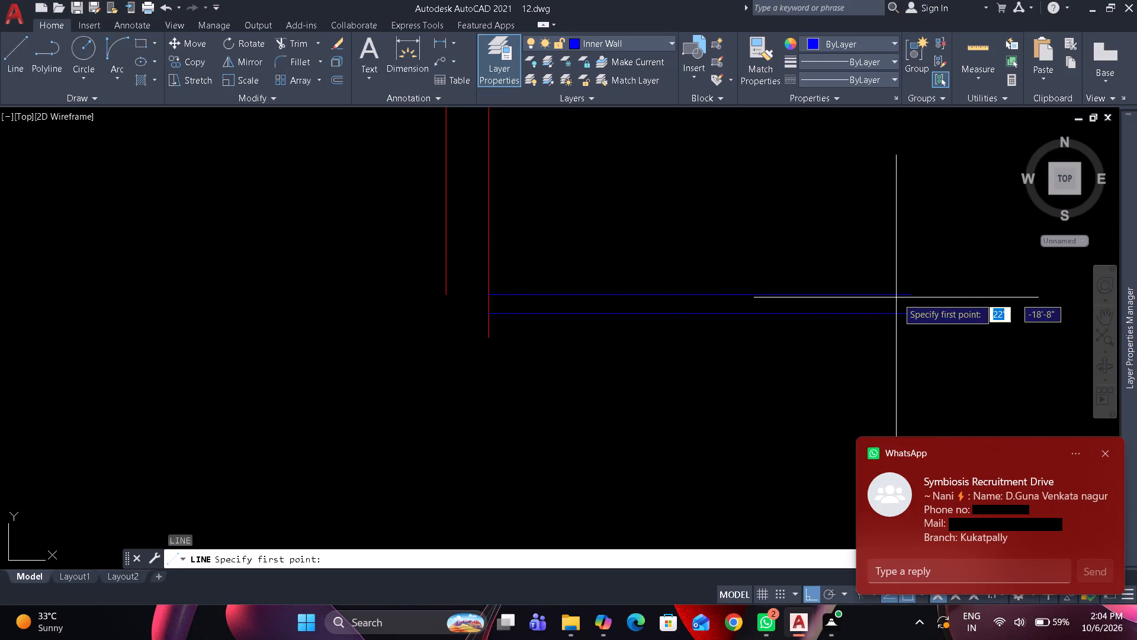
pyautogui.click(910, 297)
pyautogui.click(912, 312)
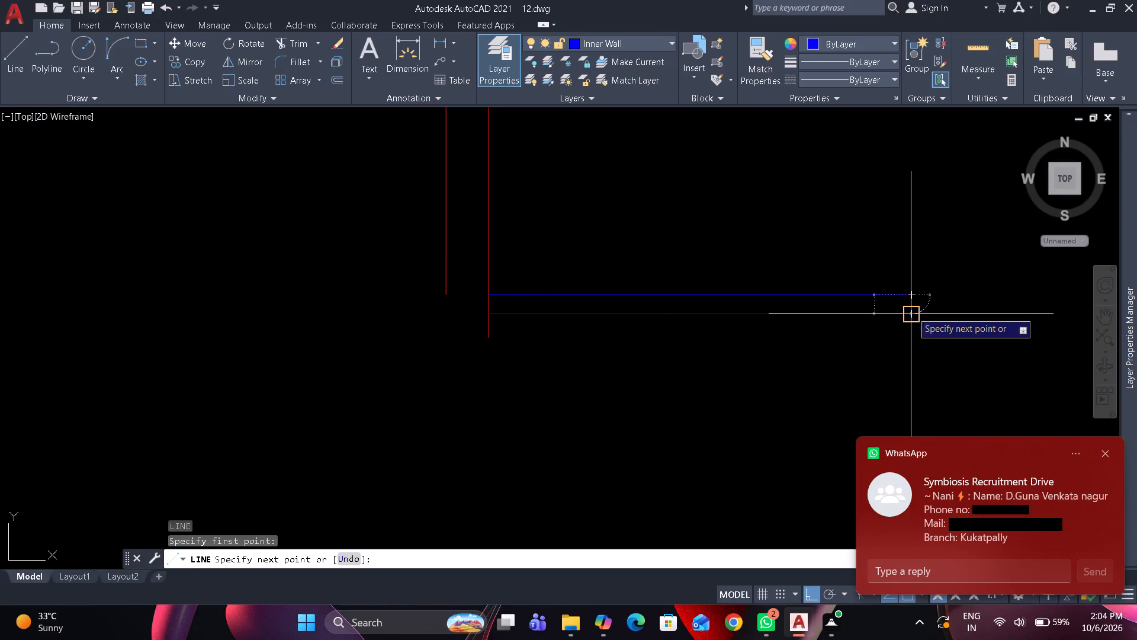
pyautogui.press('space')
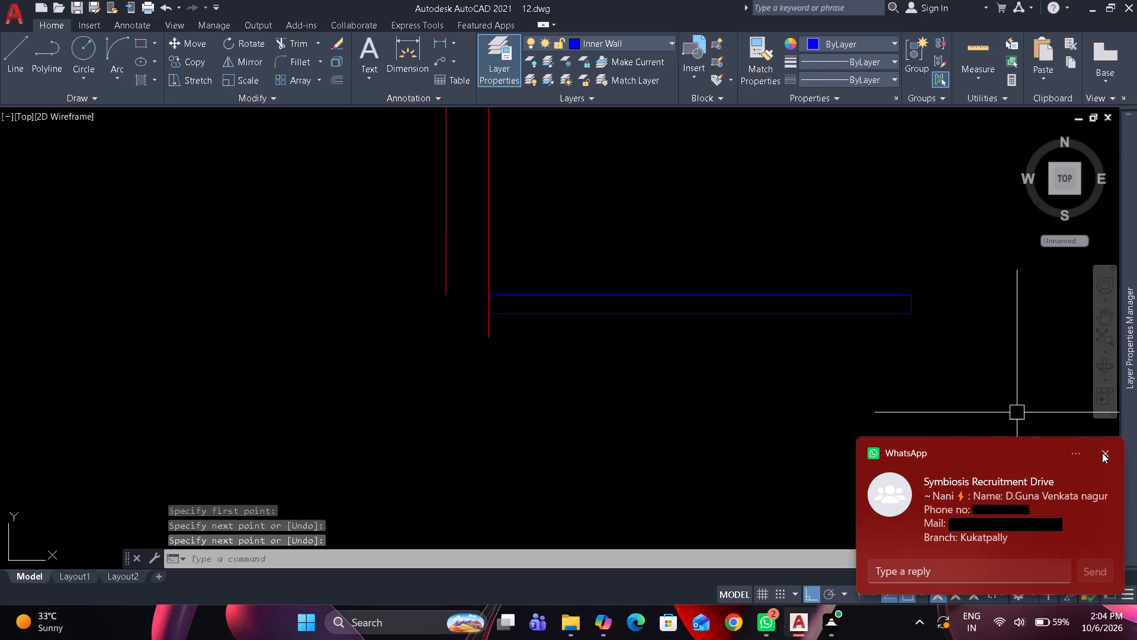
pyautogui.click(1102, 453)
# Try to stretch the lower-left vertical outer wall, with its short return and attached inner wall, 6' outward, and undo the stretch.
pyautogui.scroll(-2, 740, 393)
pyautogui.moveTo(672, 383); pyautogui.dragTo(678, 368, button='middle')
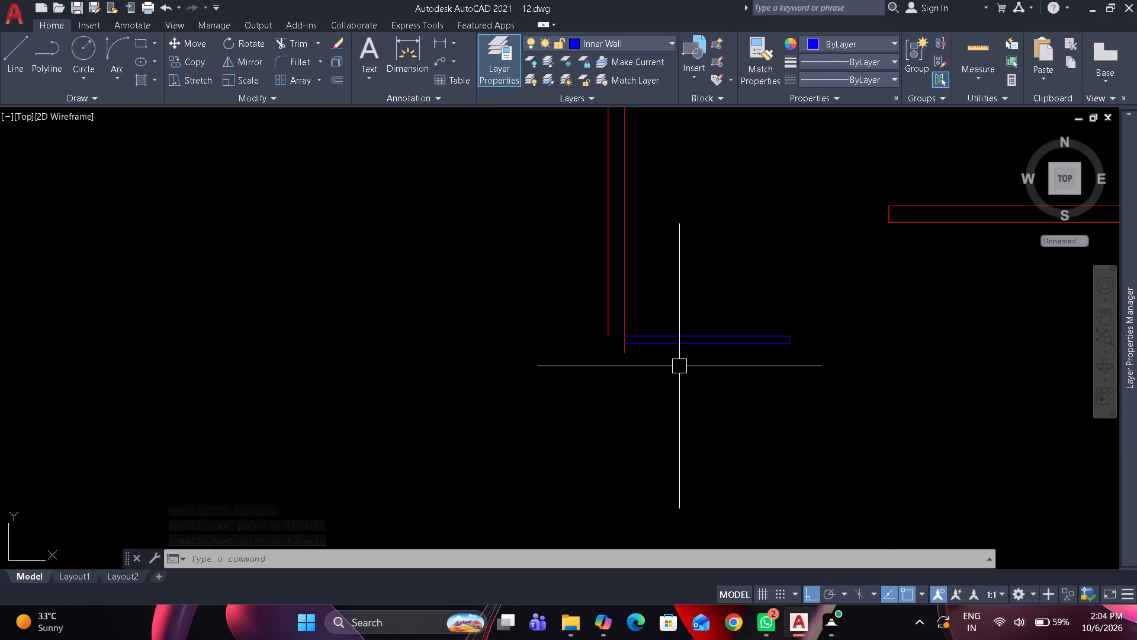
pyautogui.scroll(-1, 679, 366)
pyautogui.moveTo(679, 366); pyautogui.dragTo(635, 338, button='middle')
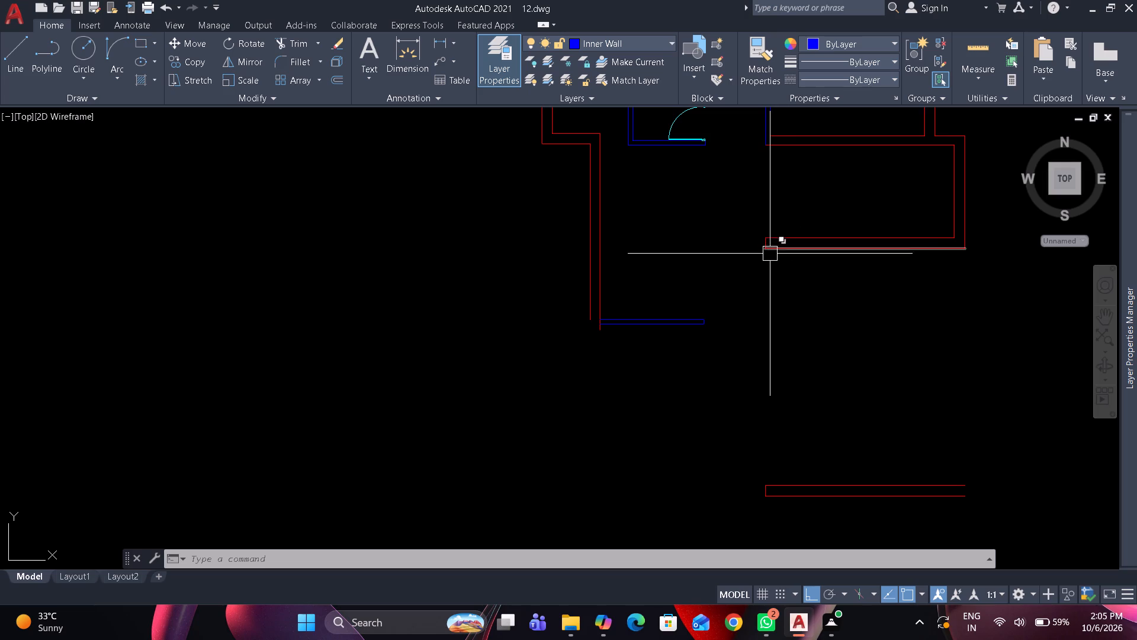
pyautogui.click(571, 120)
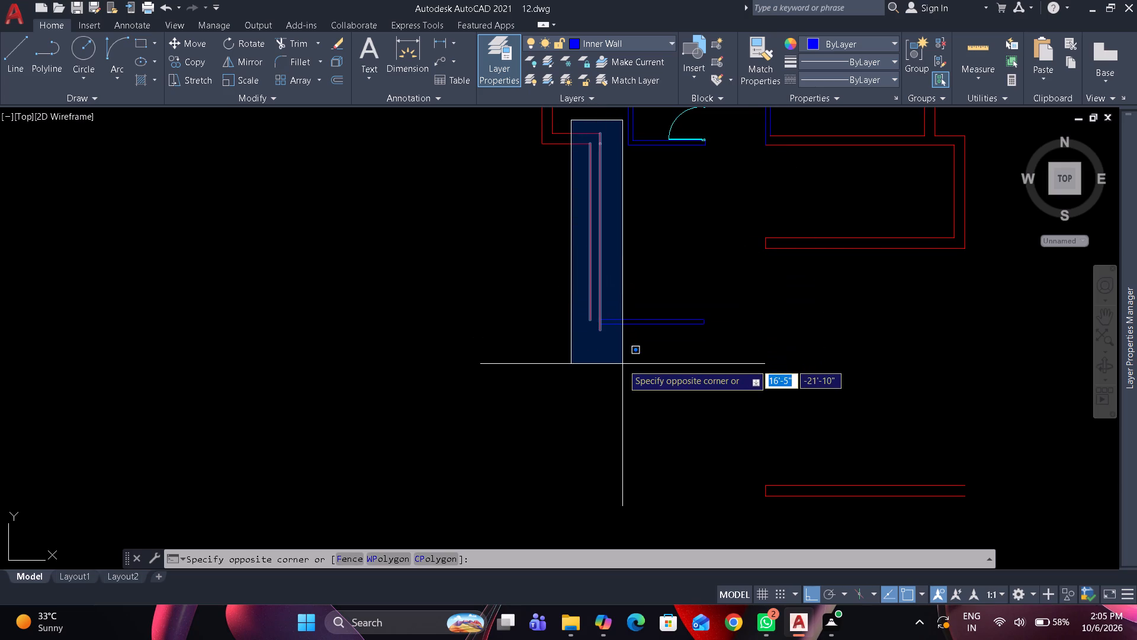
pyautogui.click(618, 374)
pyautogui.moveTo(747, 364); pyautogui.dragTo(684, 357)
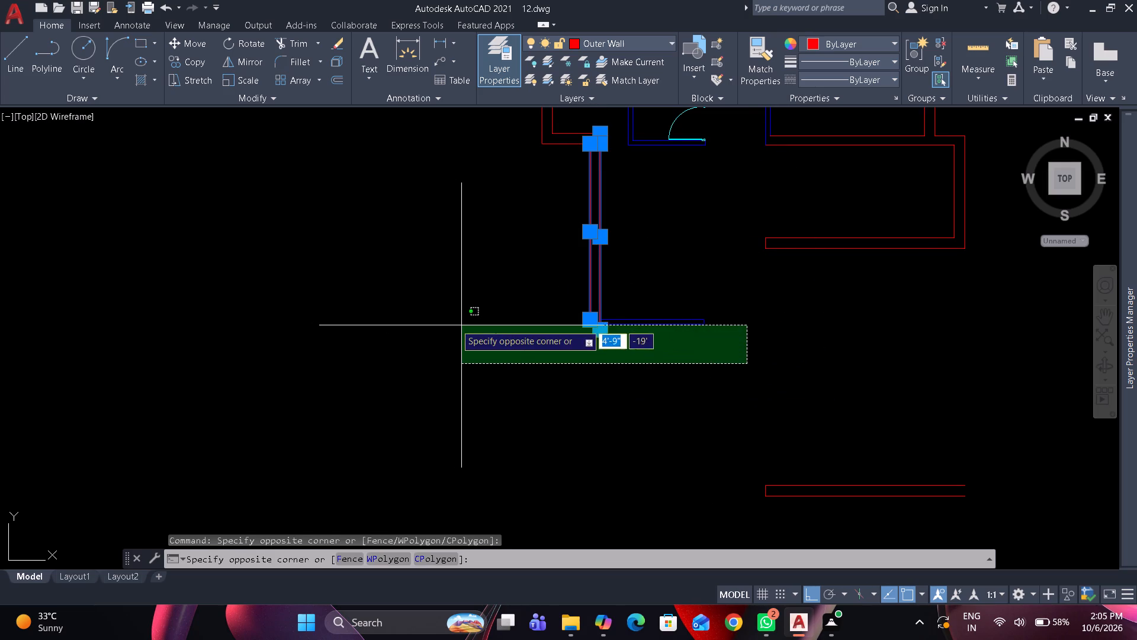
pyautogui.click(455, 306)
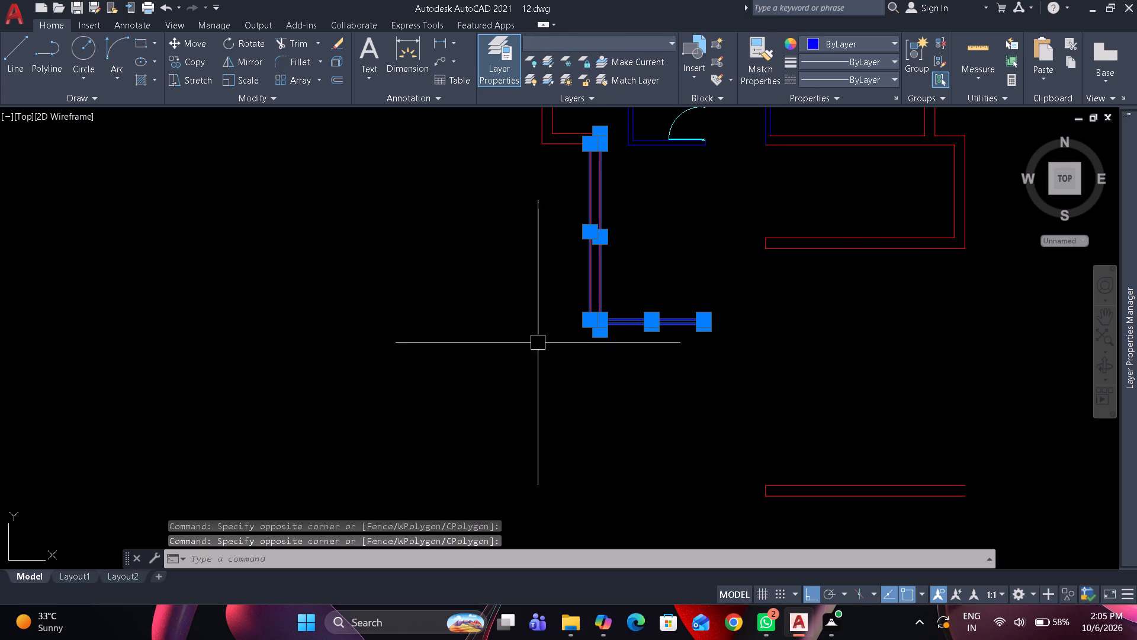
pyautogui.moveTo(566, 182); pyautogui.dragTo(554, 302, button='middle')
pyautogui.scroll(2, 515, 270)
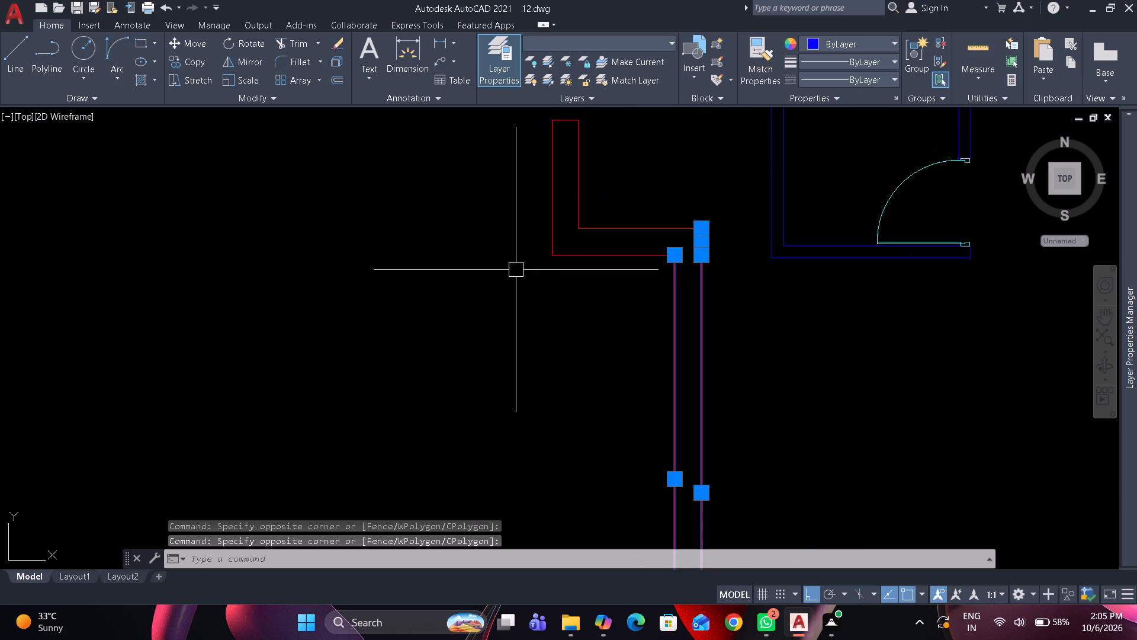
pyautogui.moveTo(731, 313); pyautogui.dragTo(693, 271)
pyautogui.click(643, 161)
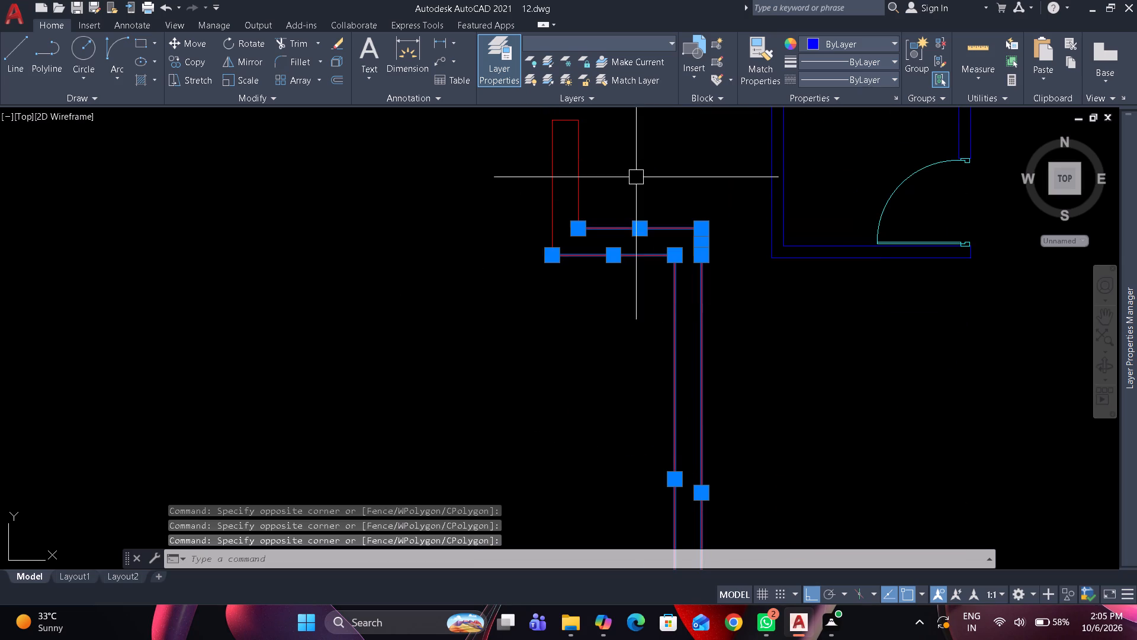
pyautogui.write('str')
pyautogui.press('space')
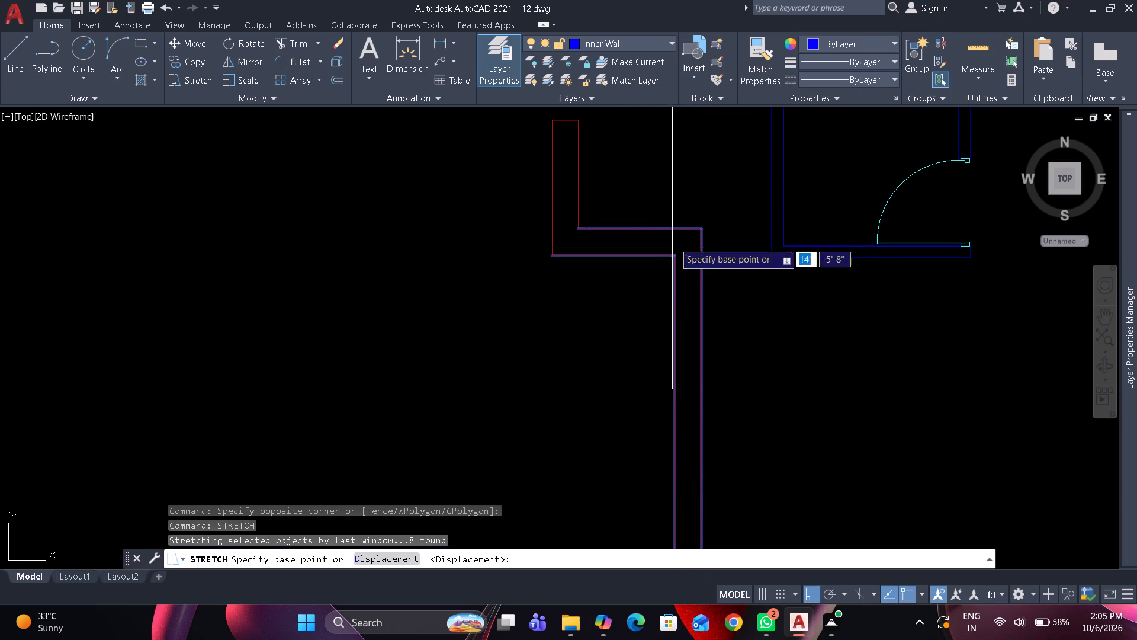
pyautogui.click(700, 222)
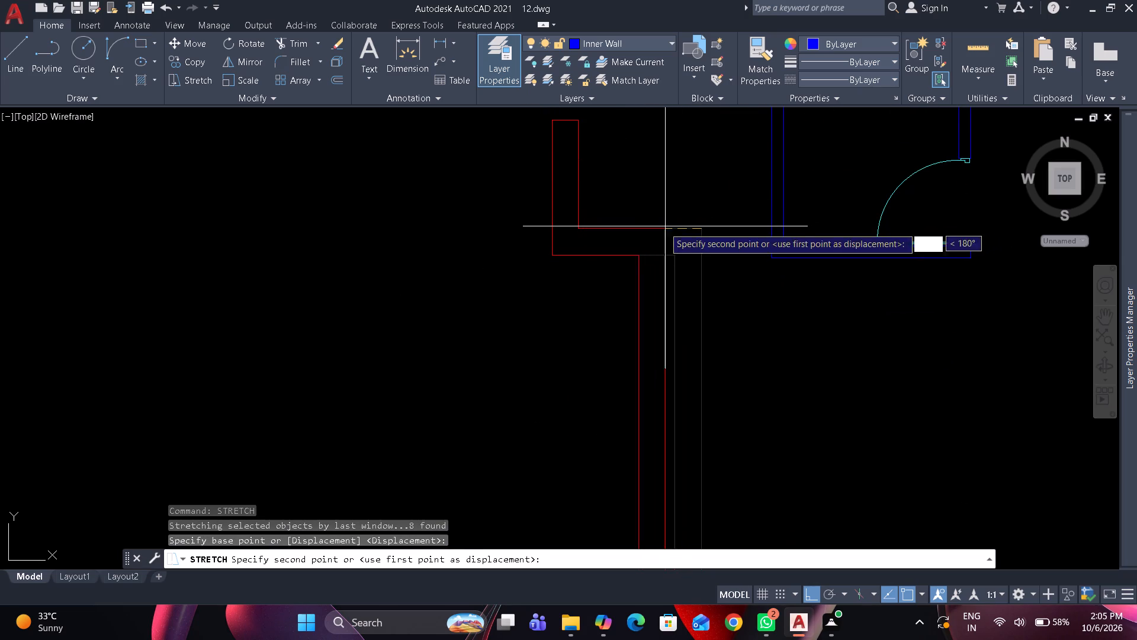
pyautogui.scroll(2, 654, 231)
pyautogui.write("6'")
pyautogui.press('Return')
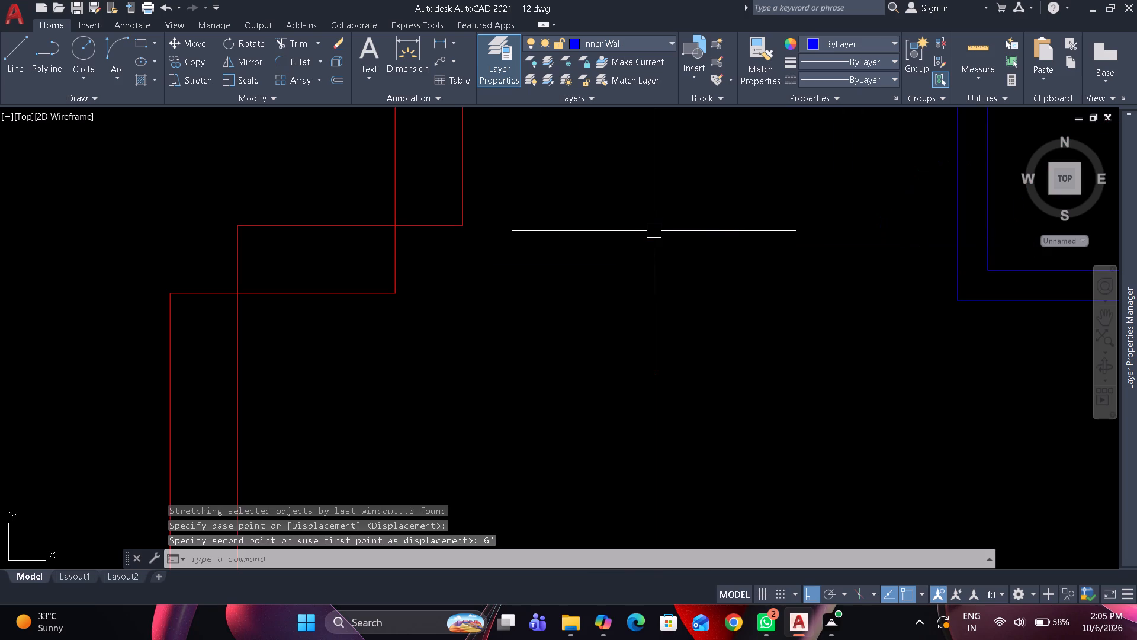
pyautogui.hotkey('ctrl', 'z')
# Stretch the lower-left vertical outer wall, with its short return and attached inner wall, about 6" outward.
pyautogui.scroll(-2, 640, 203)
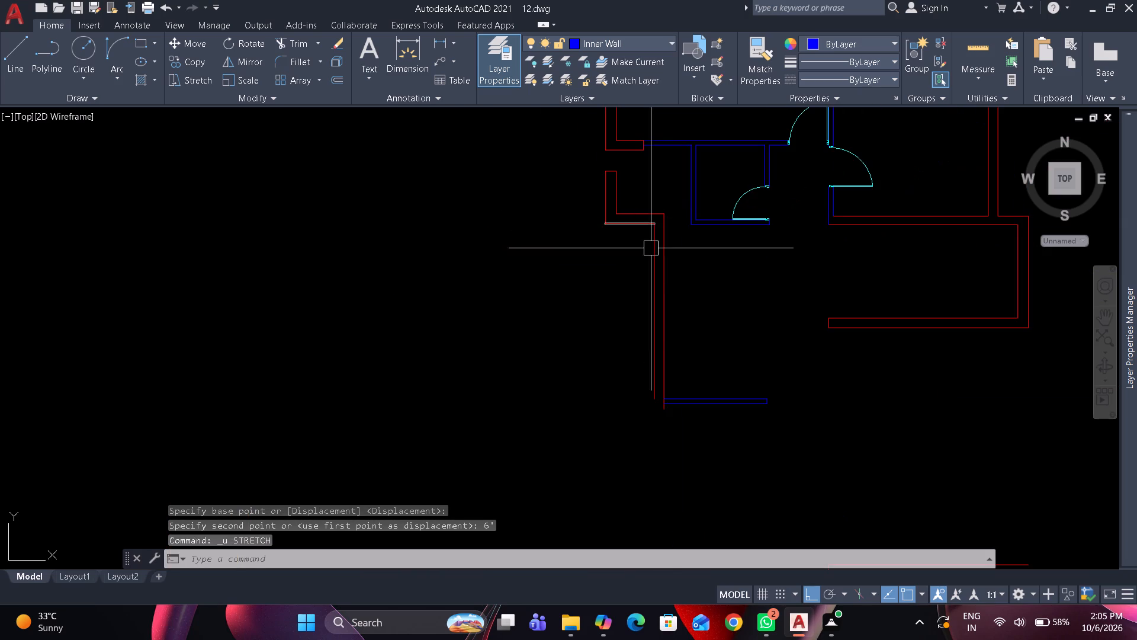
pyautogui.moveTo(673, 439); pyautogui.dragTo(656, 399)
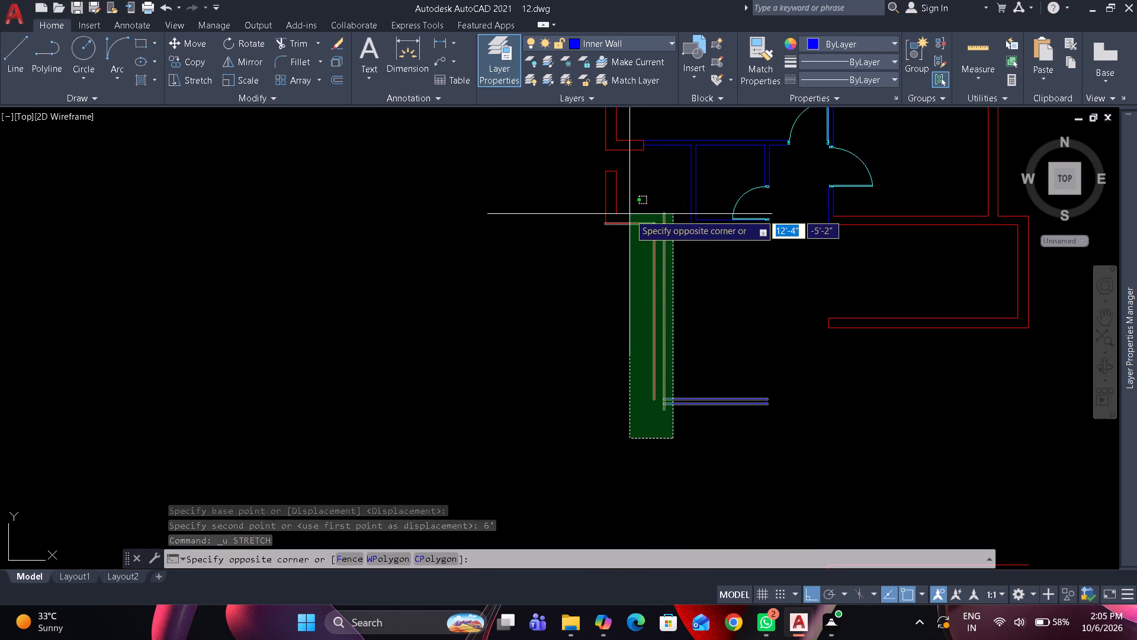
pyautogui.click(634, 204)
pyautogui.moveTo(801, 434); pyautogui.dragTo(769, 412)
pyautogui.click(489, 359)
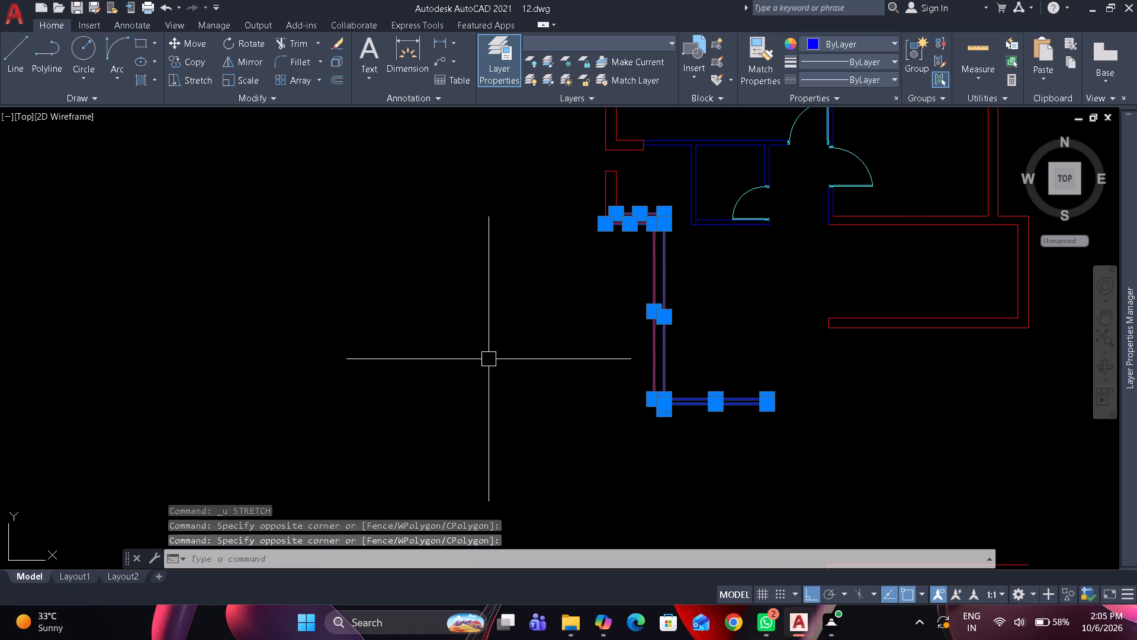
pyautogui.scroll(2, 607, 247)
pyautogui.scroll(1, 654, 219)
pyautogui.moveTo(654, 219); pyautogui.dragTo(564, 309, button='middle')
pyautogui.press('s')
pyautogui.write('tr')
pyautogui.press('space')
pyautogui.click(728, 221)
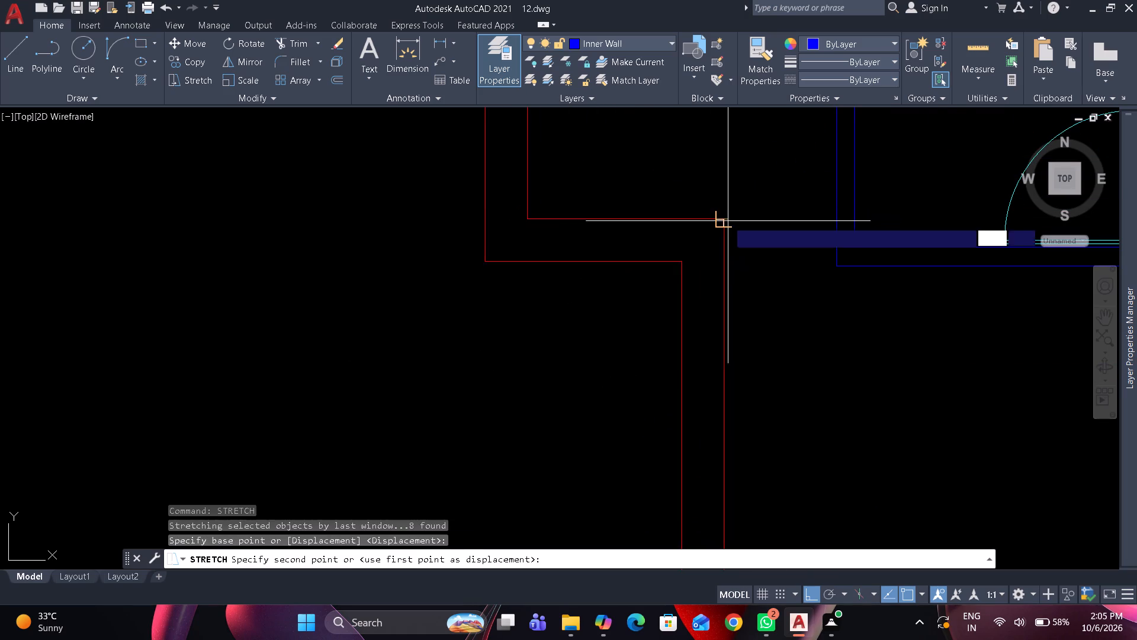
pyautogui.scroll(3, 726, 221)
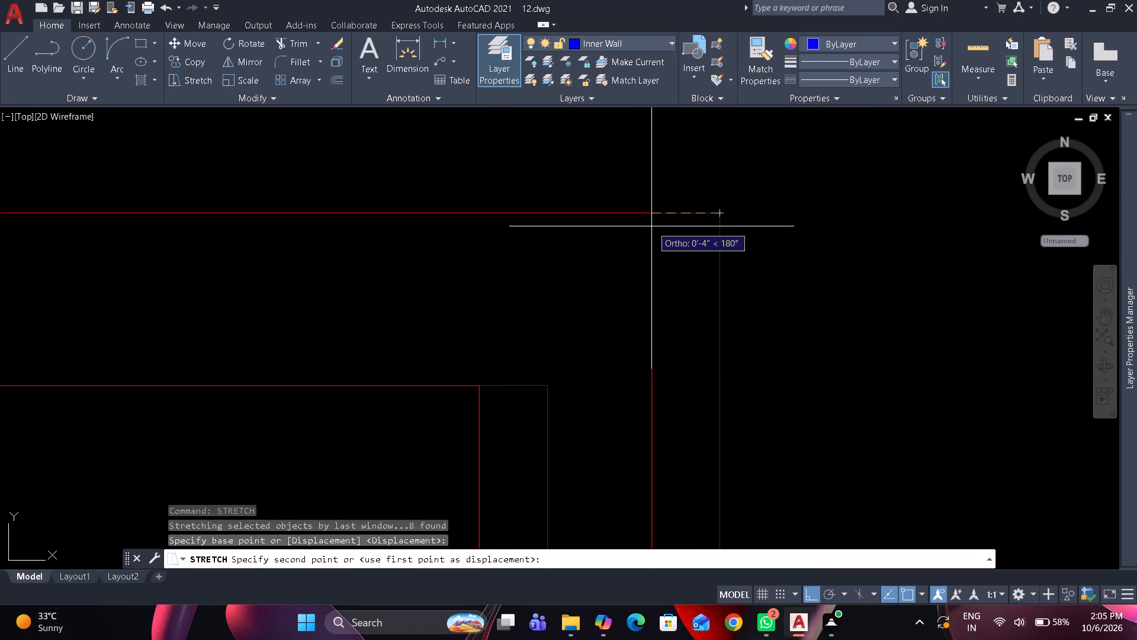
pyautogui.scroll(-2, 616, 226)
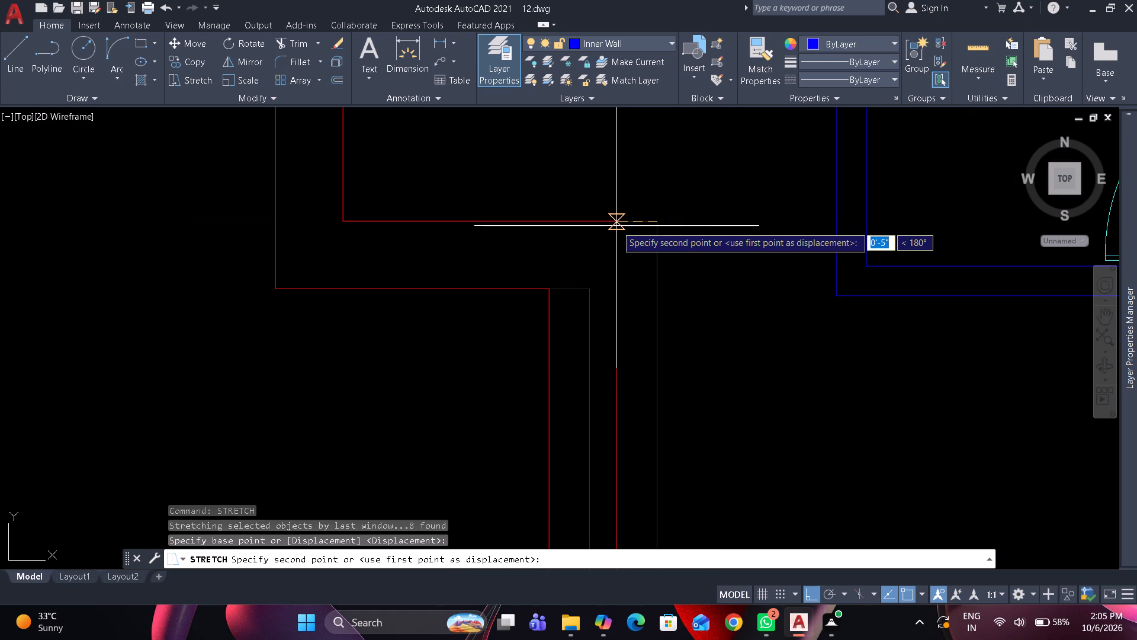
pyautogui.click(611, 226)
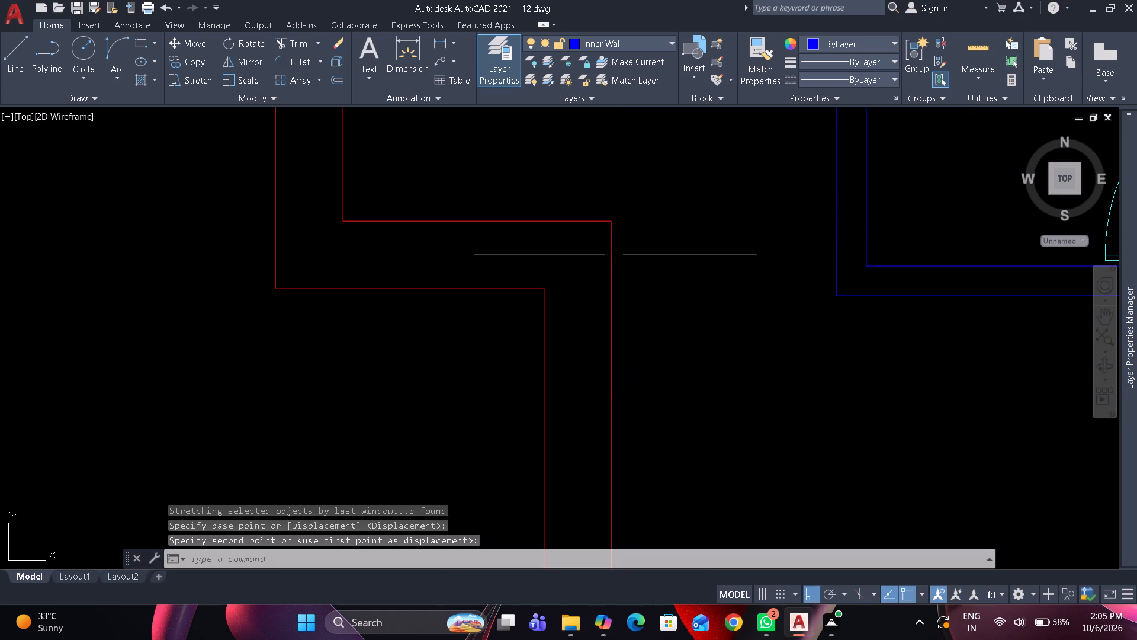
# Trim both lines of the lower inner wall where they overrun the short closing line at its free end.
pyautogui.scroll(-4, 617, 257)
pyautogui.scroll(1, 682, 446)
pyautogui.scroll(2, 748, 452)
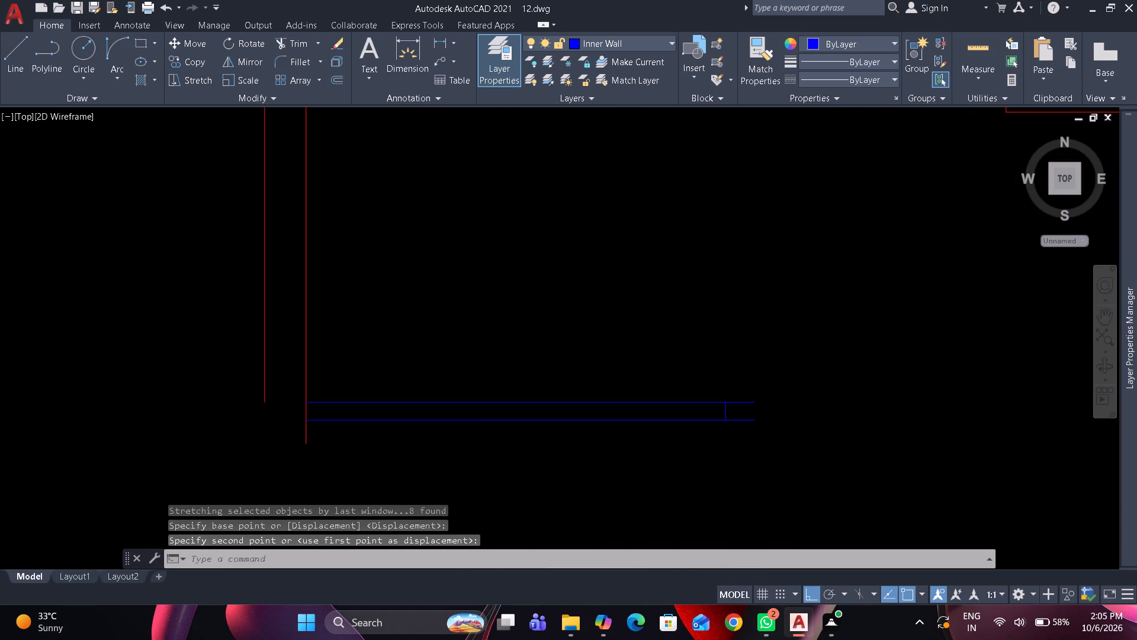
pyautogui.scroll(2, 756, 453)
pyautogui.write('tr')
pyautogui.press('space')
pyautogui.moveTo(740, 412); pyautogui.dragTo(722, 348)
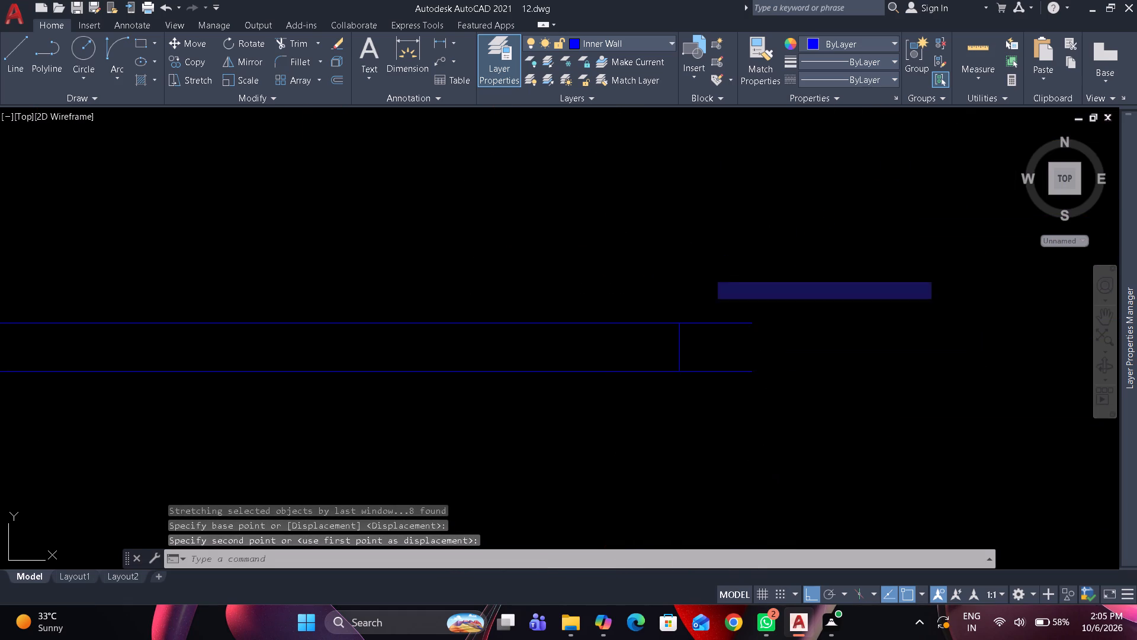
pyautogui.moveTo(718, 325); pyautogui.dragTo(720, 306)
pyautogui.scroll(-3, 718, 267)
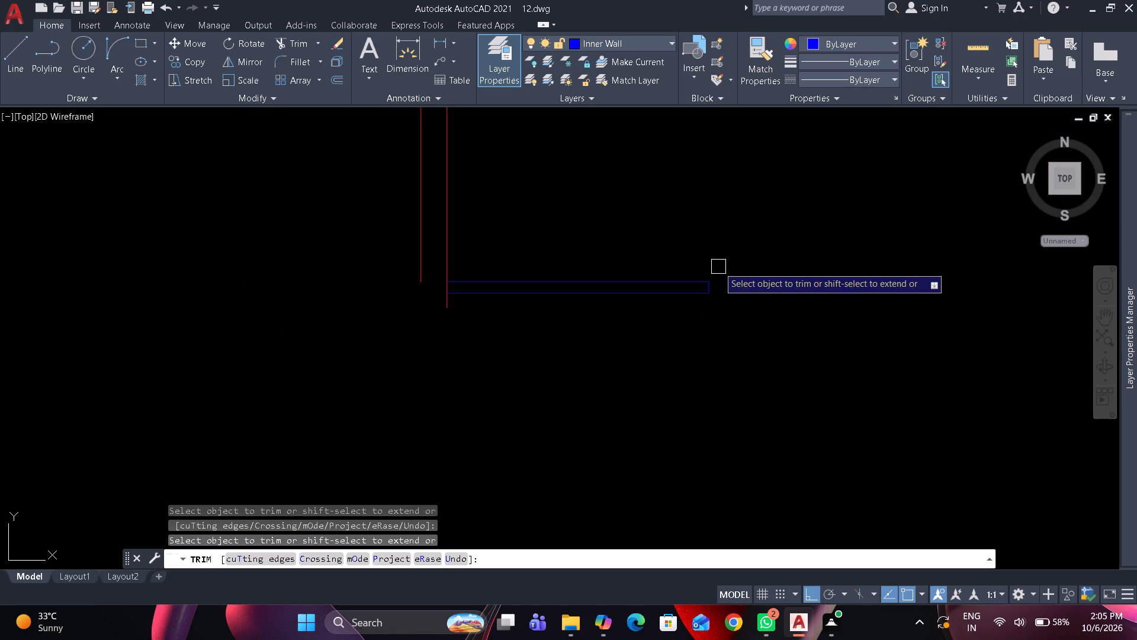
pyautogui.scroll(1, 462, 316)
pyautogui.press('space')
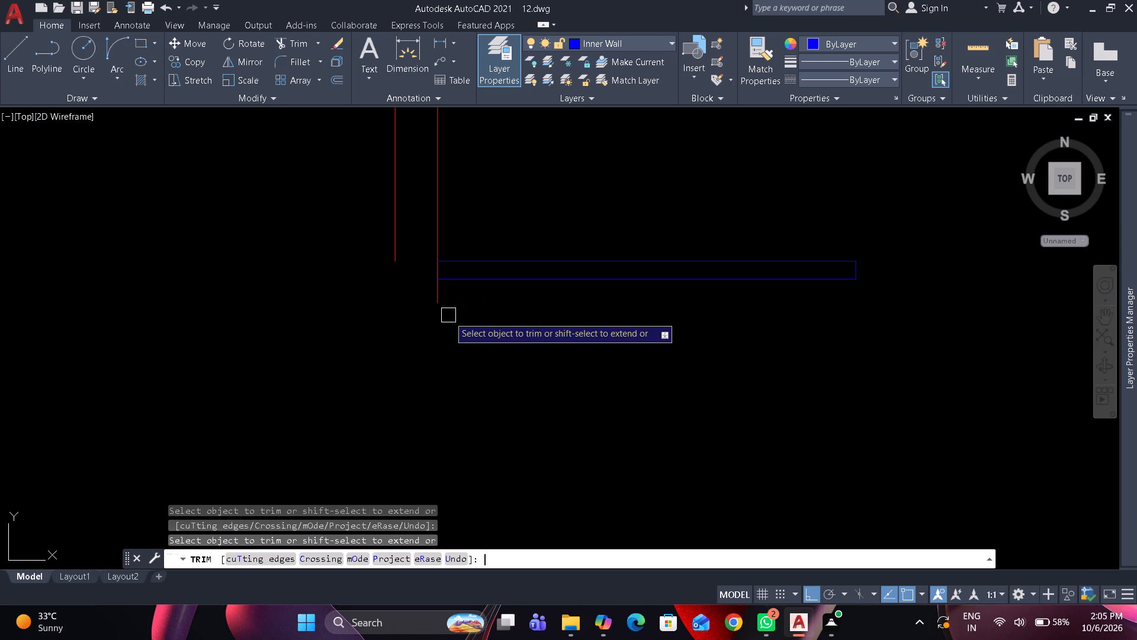
# Examine the overall floor plan and the open area between the lower-left walls, the projecting room and the detached lower outer wall.
pyautogui.scroll(-4, 452, 319)
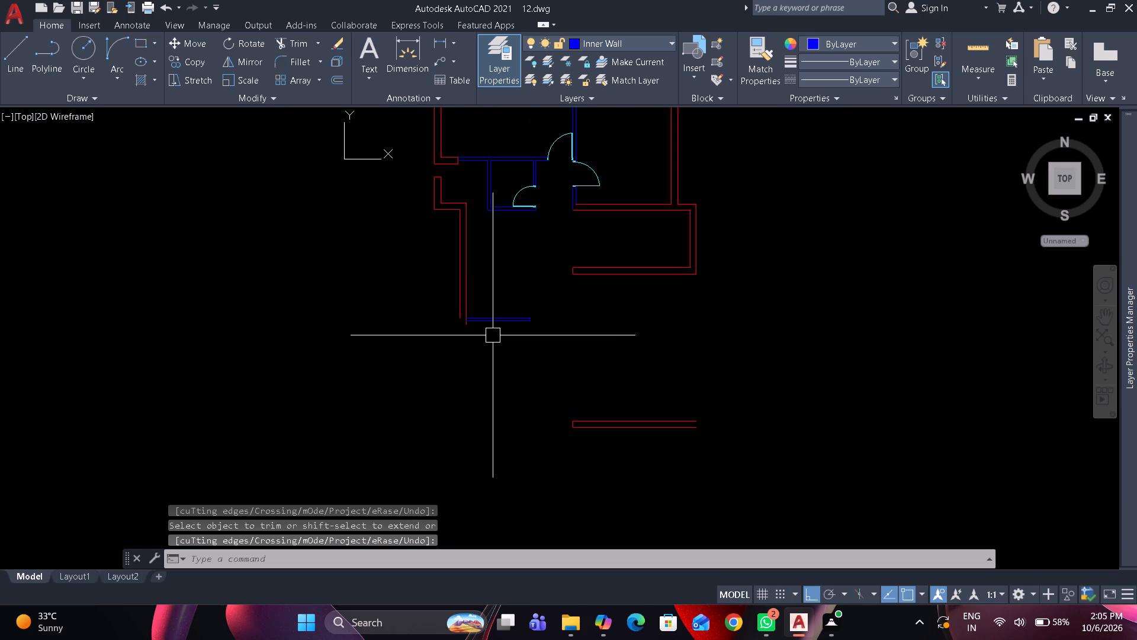
pyautogui.middleClick(516, 275)
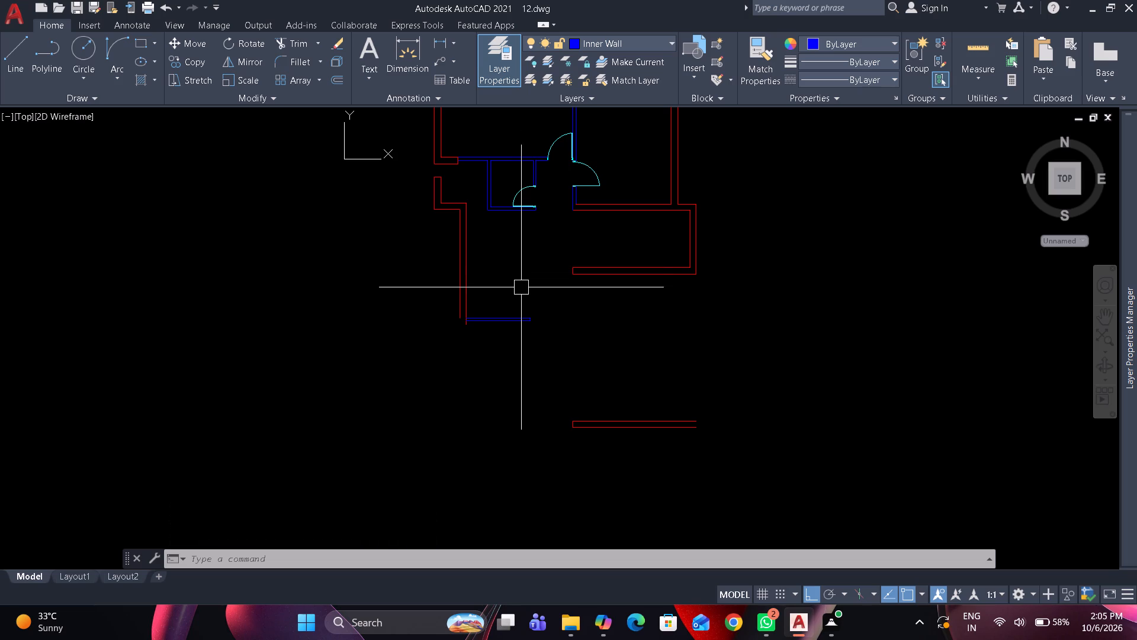
pyautogui.moveTo(494, 373); pyautogui.dragTo(500, 360, button='middle')
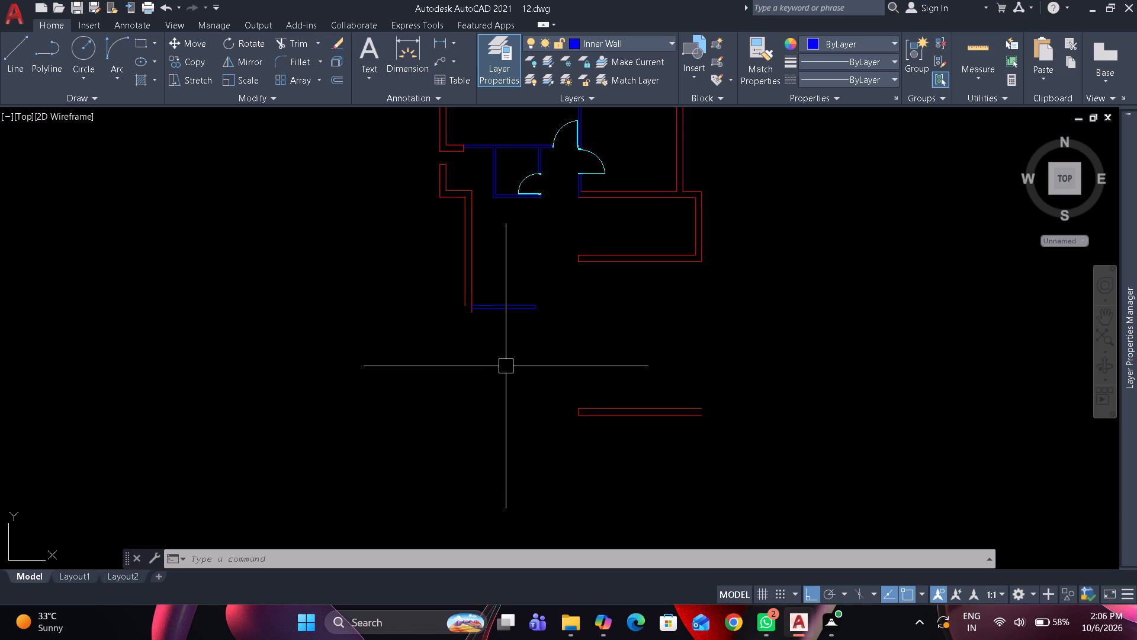
pyautogui.scroll(-1, 467, 377)
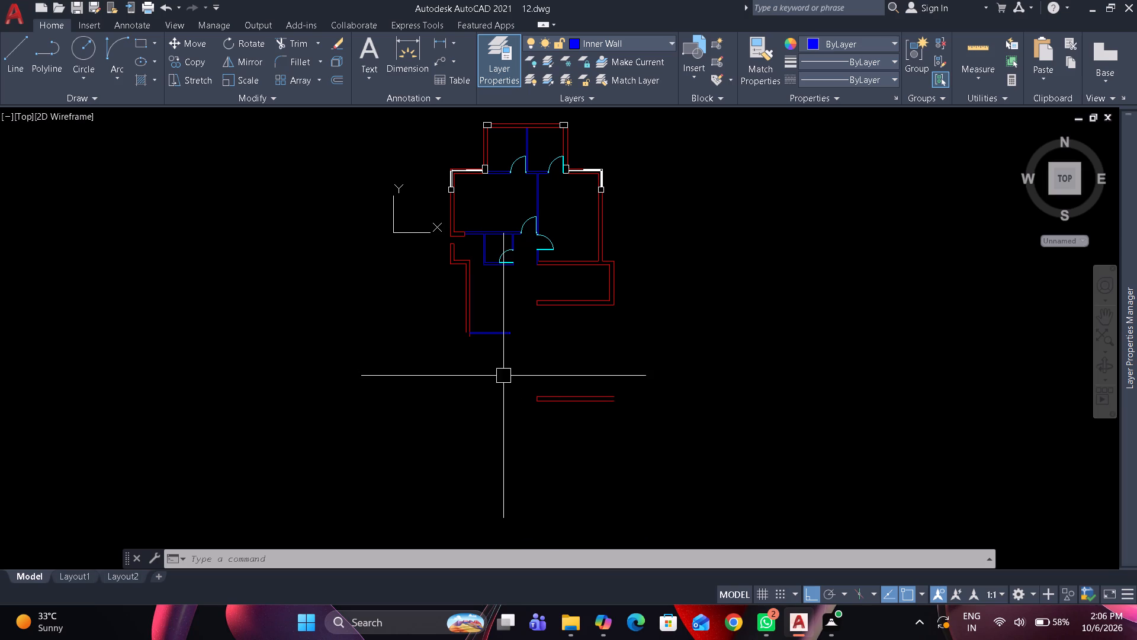
pyautogui.scroll(-1, 535, 372)
pyautogui.moveTo(539, 372); pyautogui.dragTo(696, 489, button='middle')
pyautogui.moveTo(660, 430); pyautogui.dragTo(589, 383, button='middle')
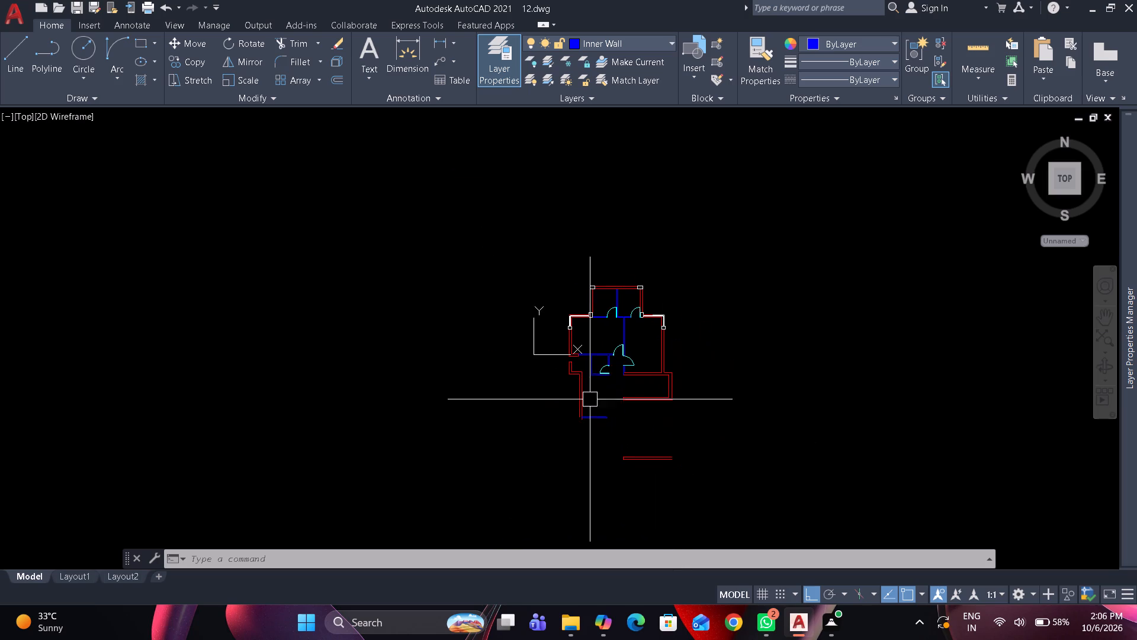
pyautogui.scroll(1, 609, 431)
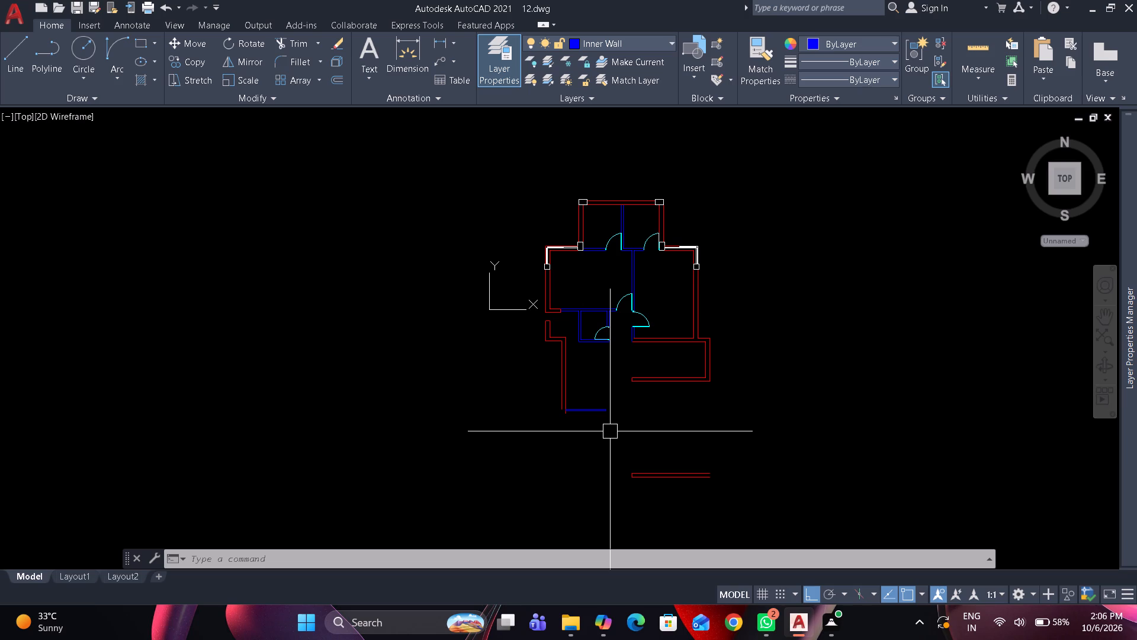
pyautogui.scroll(1, 633, 405)
pyautogui.moveTo(635, 425); pyautogui.dragTo(592, 353, button='middle')
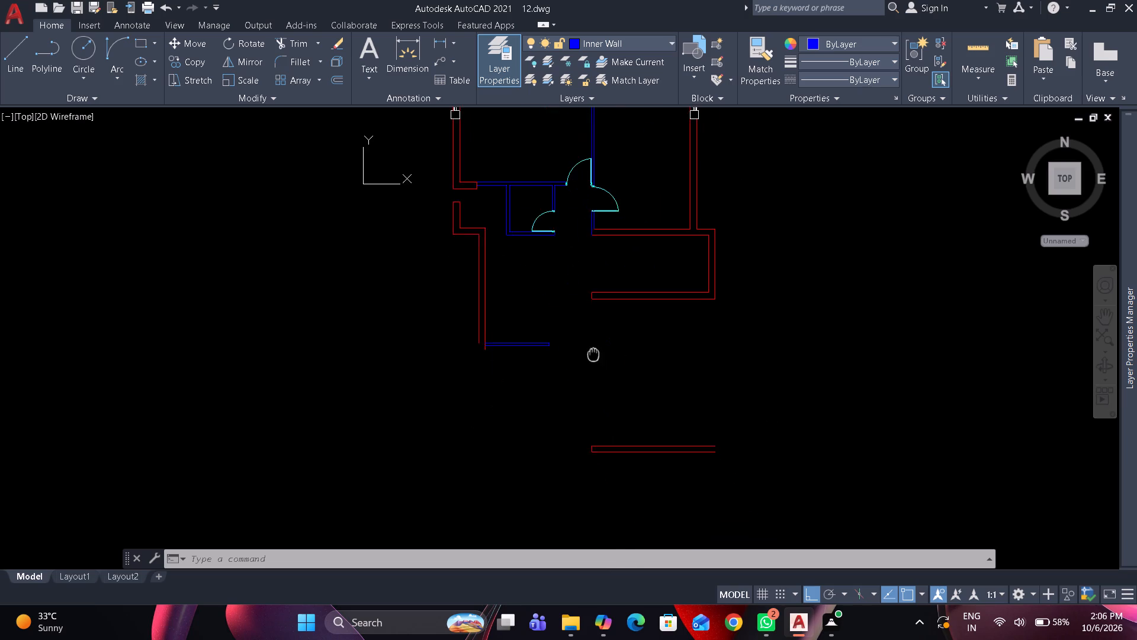
pyautogui.moveTo(592, 353); pyautogui.dragTo(591, 351, button='middle')
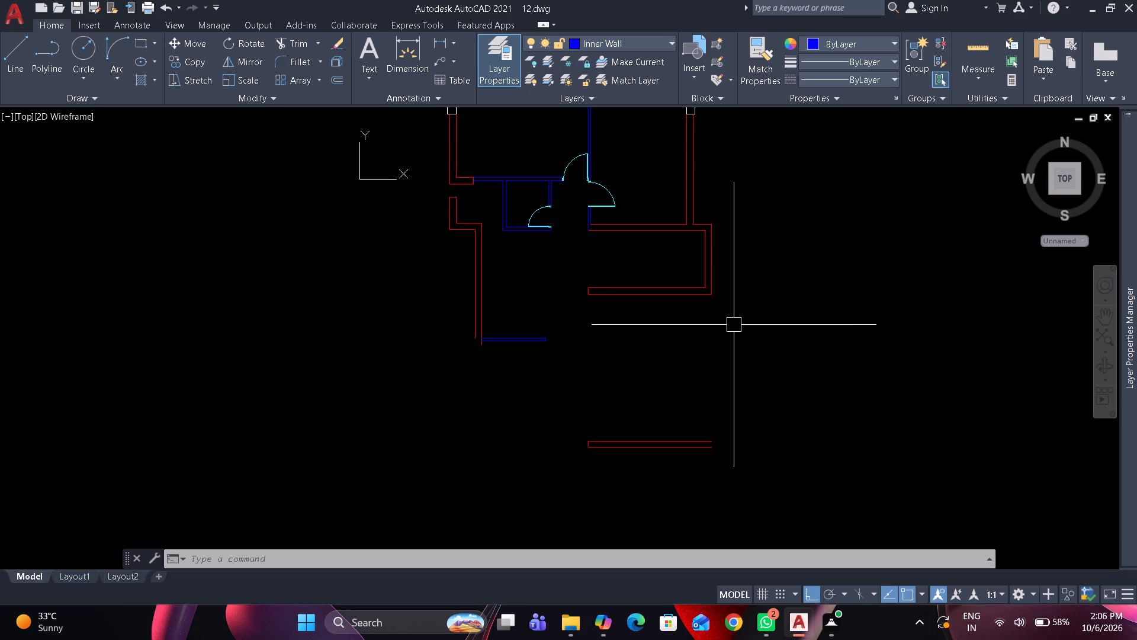
pyautogui.moveTo(663, 378); pyautogui.dragTo(648, 395, button='middle')
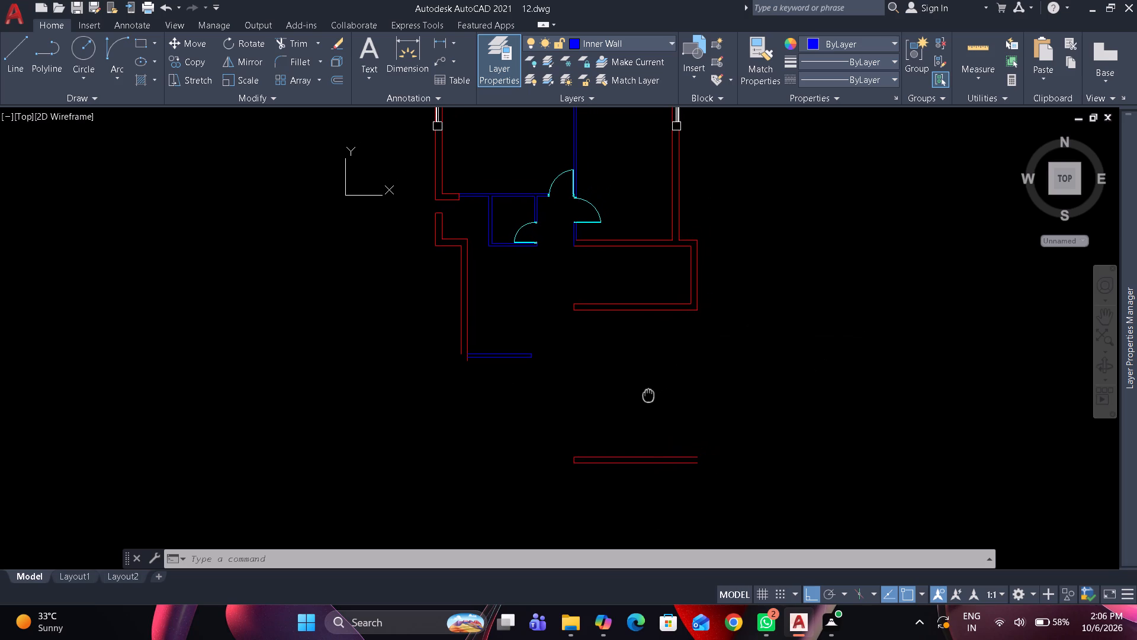
pyautogui.moveTo(648, 395); pyautogui.dragTo(647, 395, button='middle')
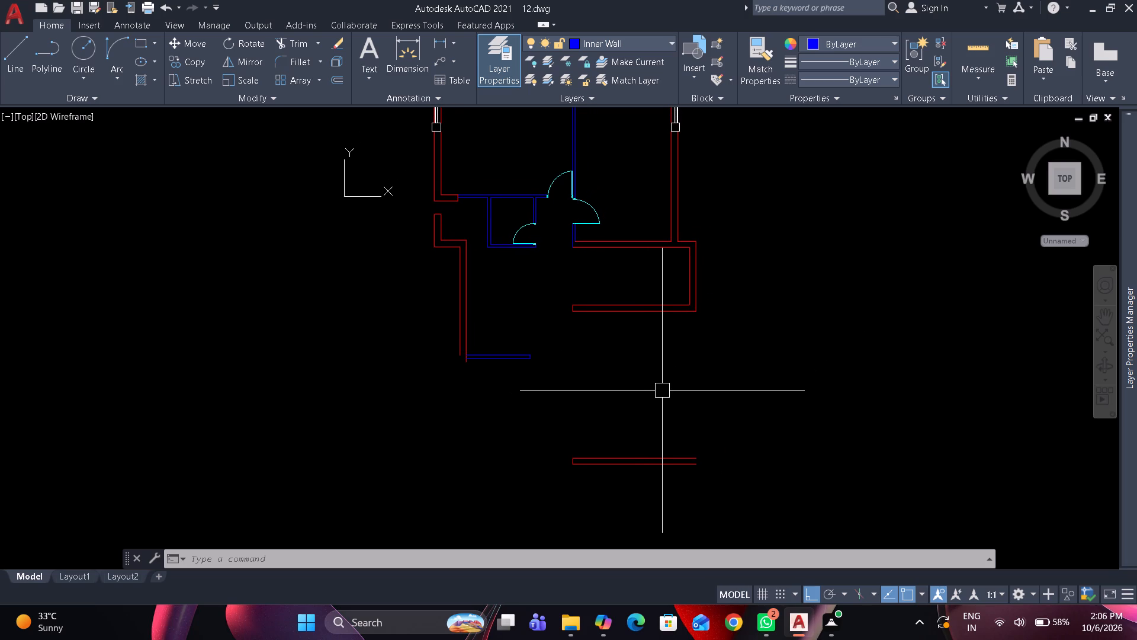
pyautogui.moveTo(660, 391); pyautogui.dragTo(648, 398, button='middle')
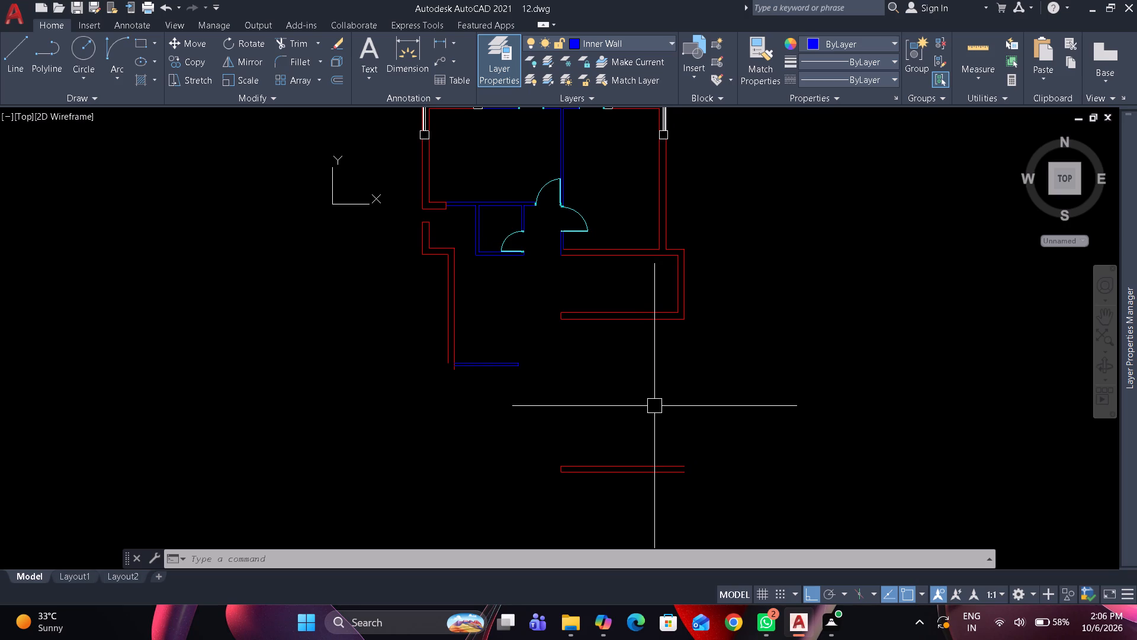
pyautogui.moveTo(655, 406); pyautogui.dragTo(657, 405, button='middle')
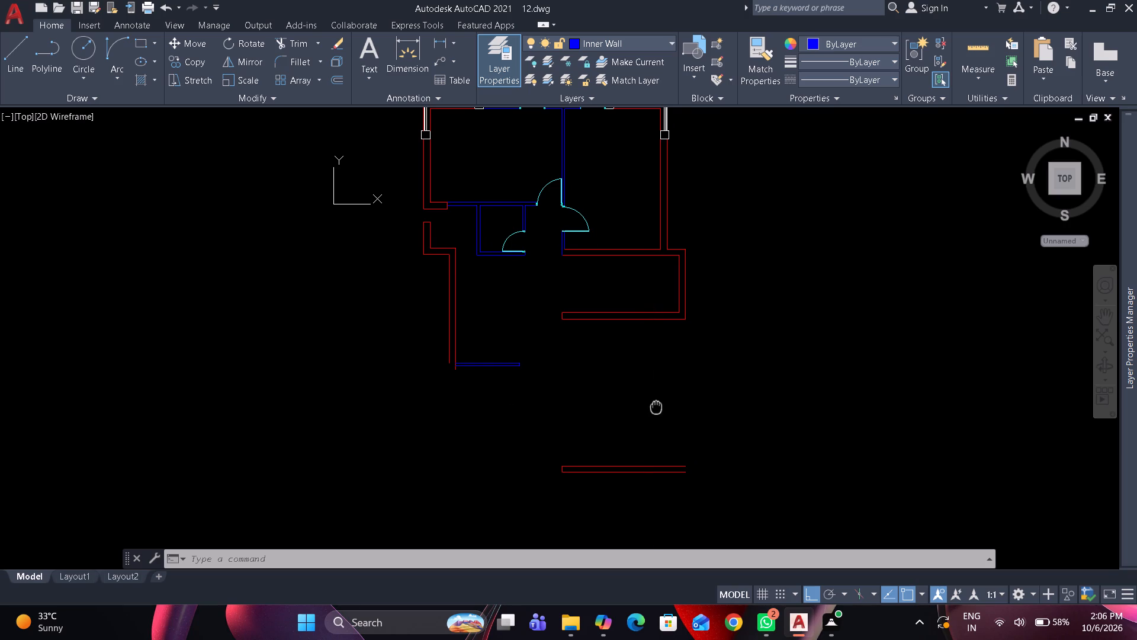
pyautogui.moveTo(657, 405); pyautogui.dragTo(675, 395, button='middle')
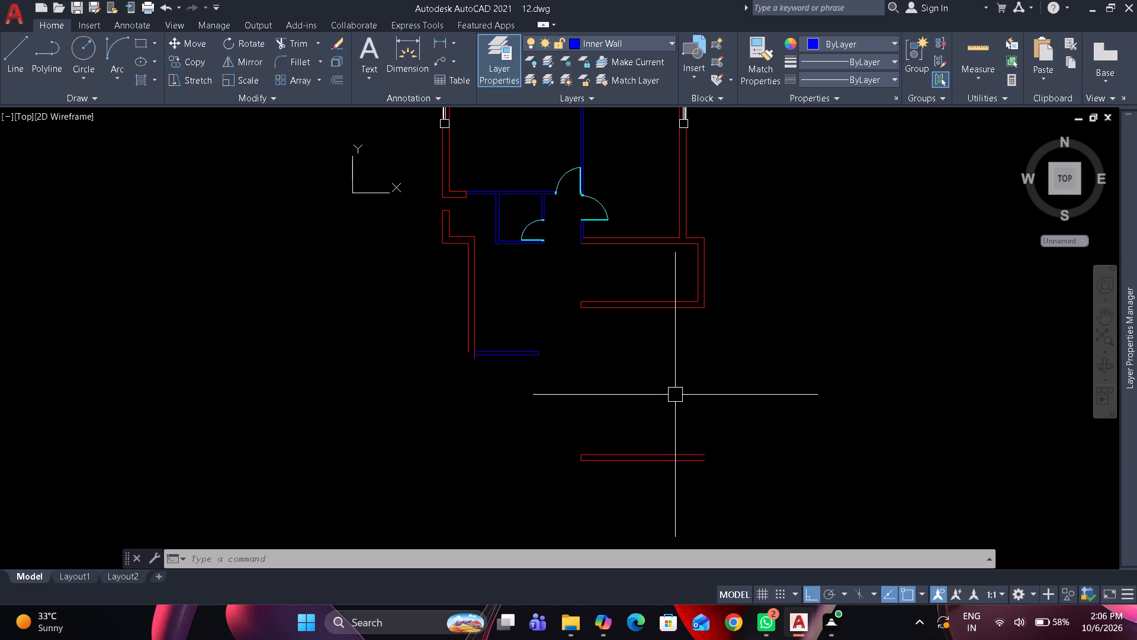
pyautogui.moveTo(699, 386); pyautogui.dragTo(708, 383, button='middle')
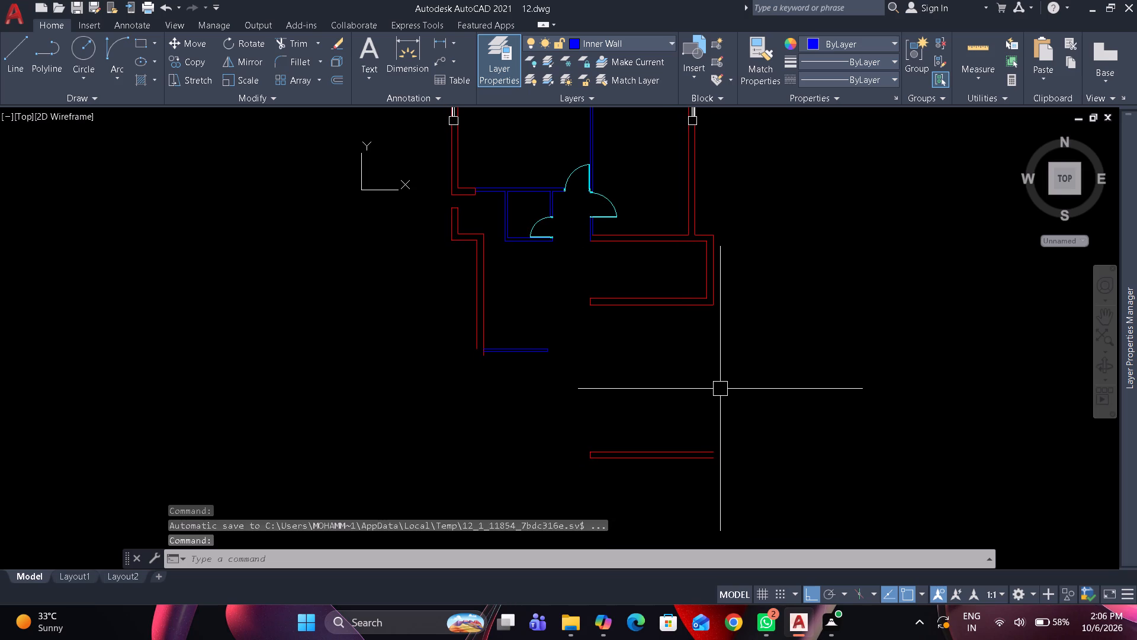
pyautogui.press('Escape')
pyautogui.press('Escape')
pyautogui.press('Escape')
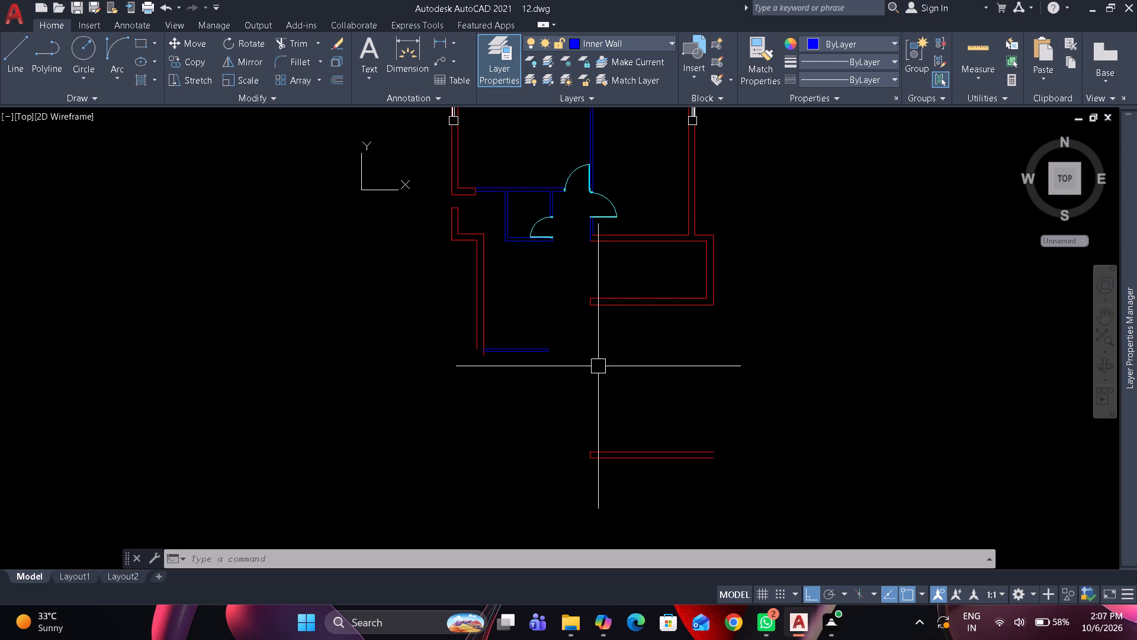
pyautogui.scroll(2, 448, 366)
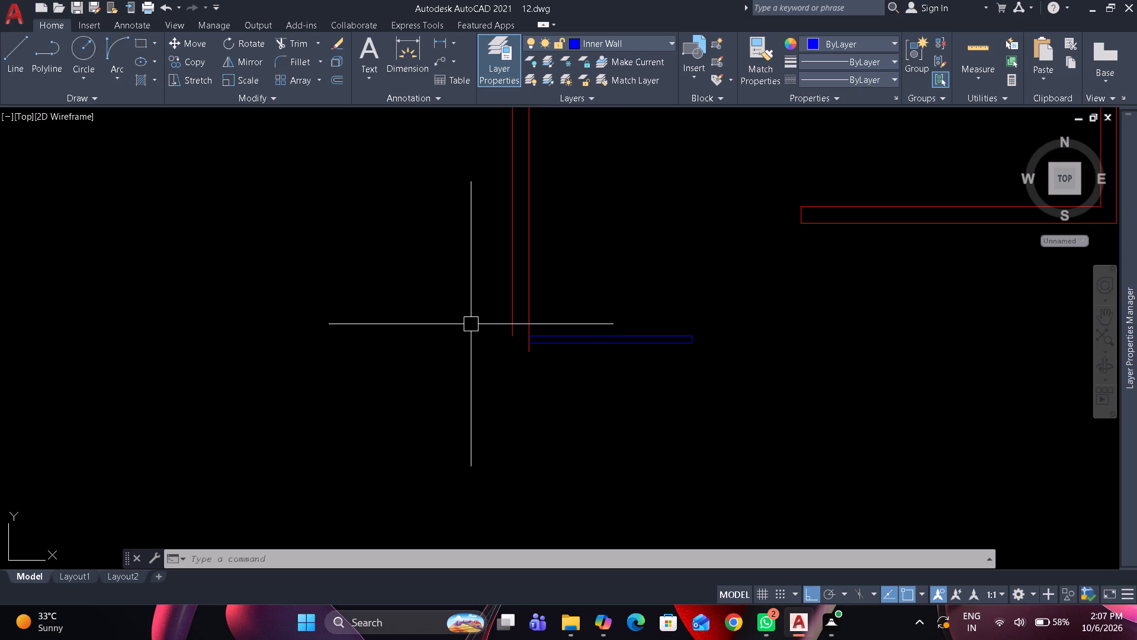
pyautogui.scroll(-1, 471, 318)
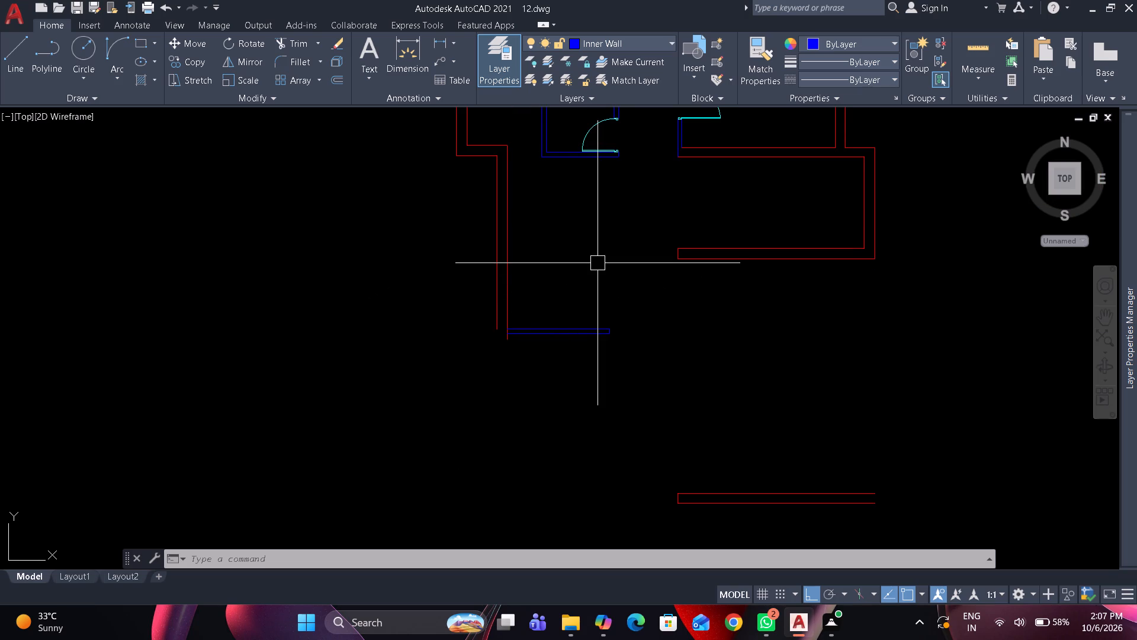
pyautogui.moveTo(598, 263); pyautogui.dragTo(575, 324, button='middle')
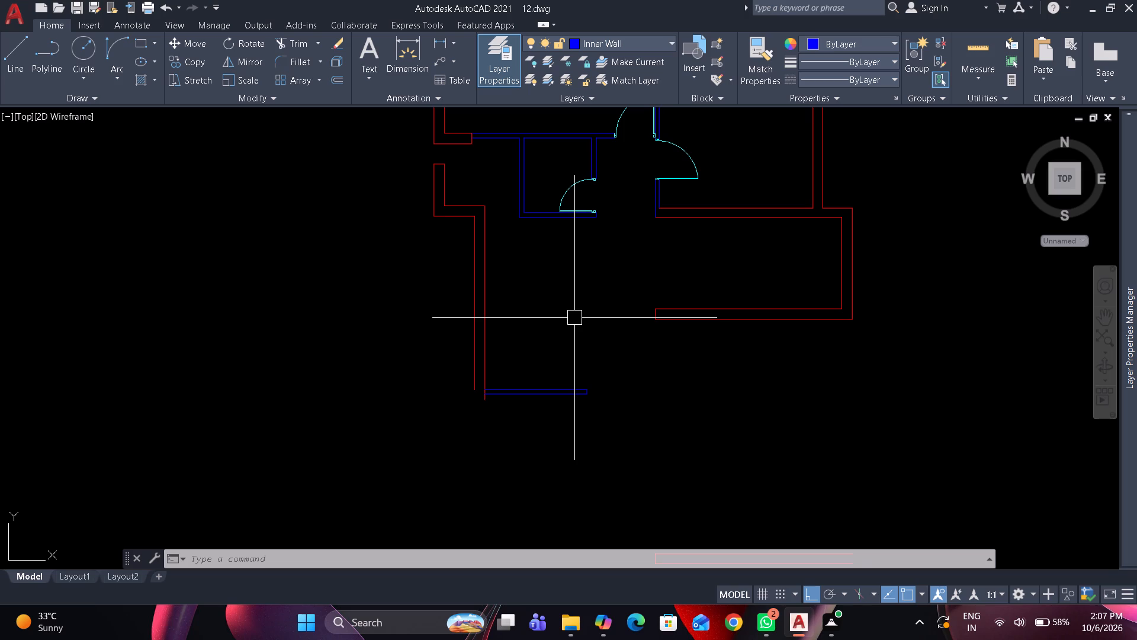
pyautogui.moveTo(575, 332); pyautogui.dragTo(564, 370, button='middle')
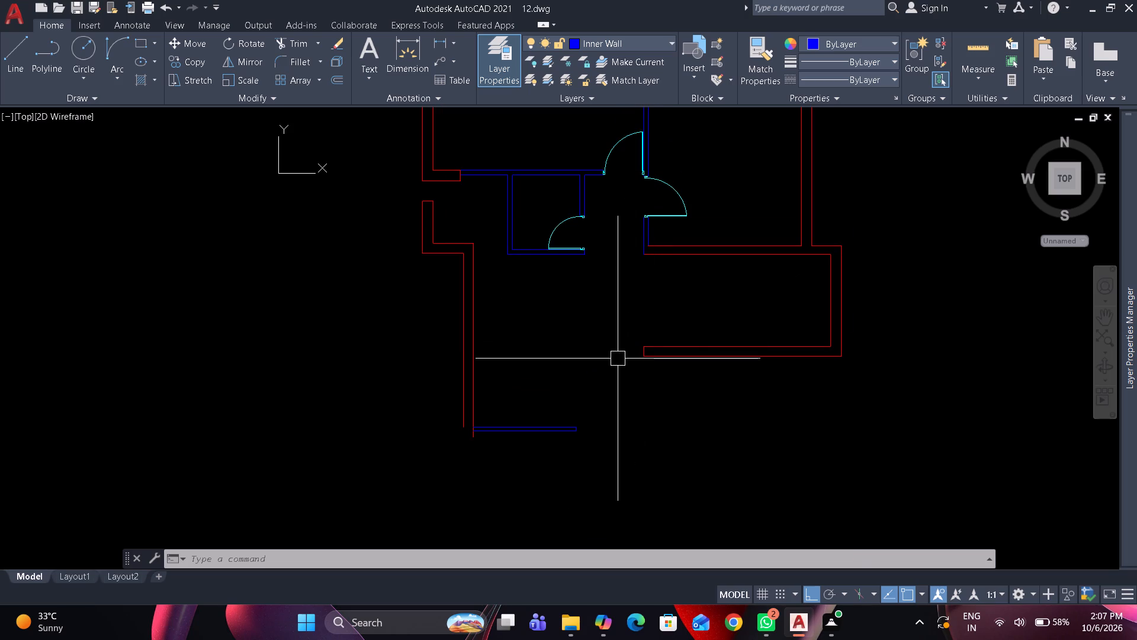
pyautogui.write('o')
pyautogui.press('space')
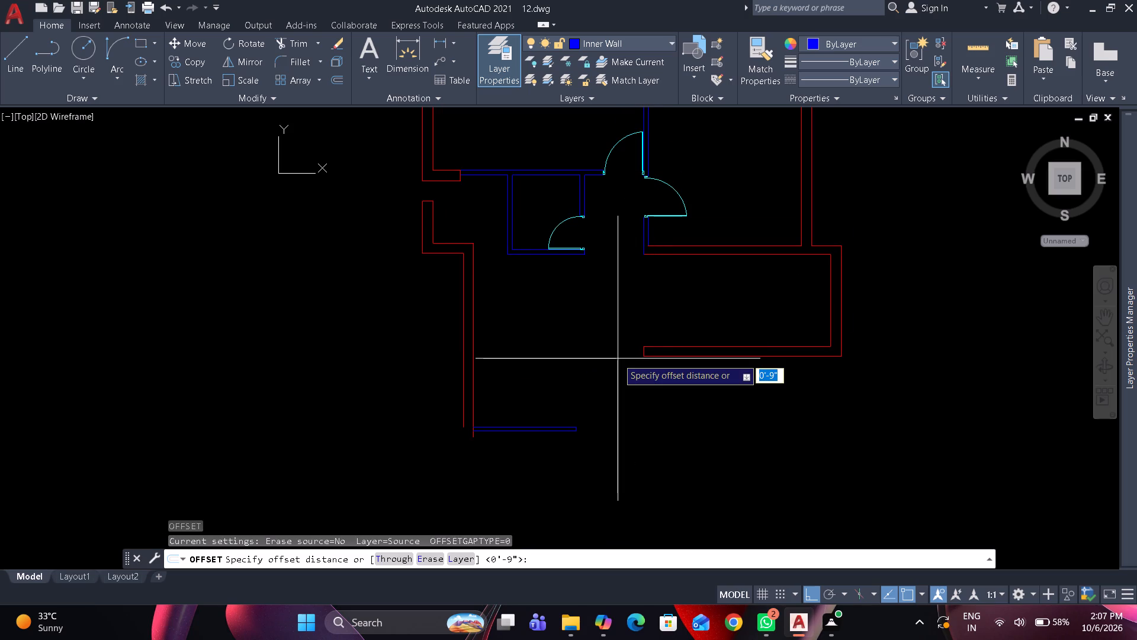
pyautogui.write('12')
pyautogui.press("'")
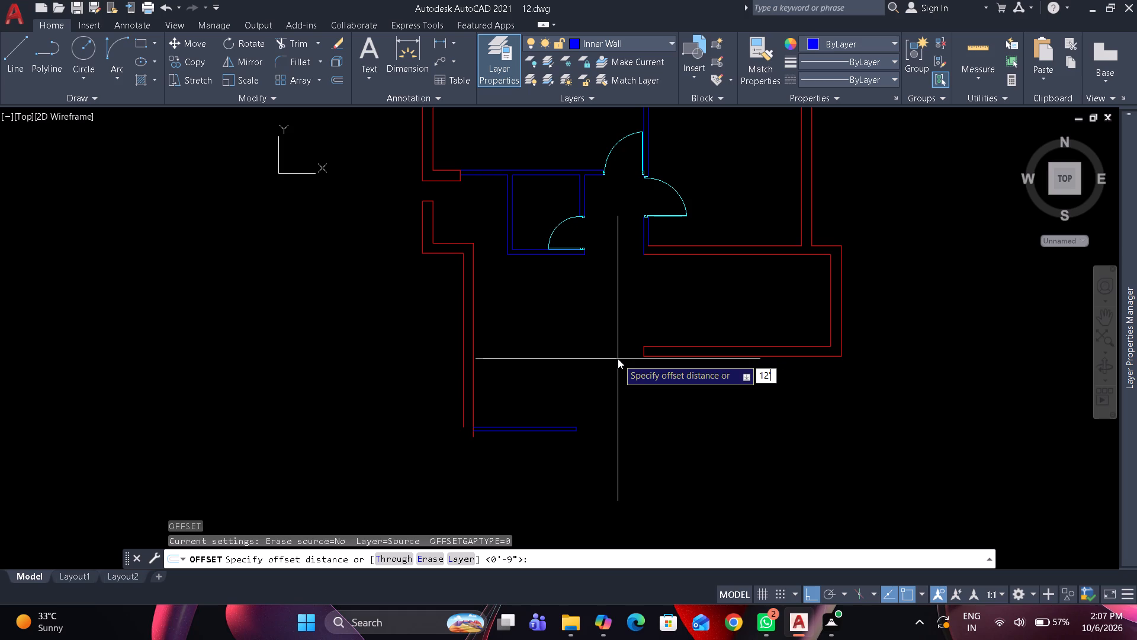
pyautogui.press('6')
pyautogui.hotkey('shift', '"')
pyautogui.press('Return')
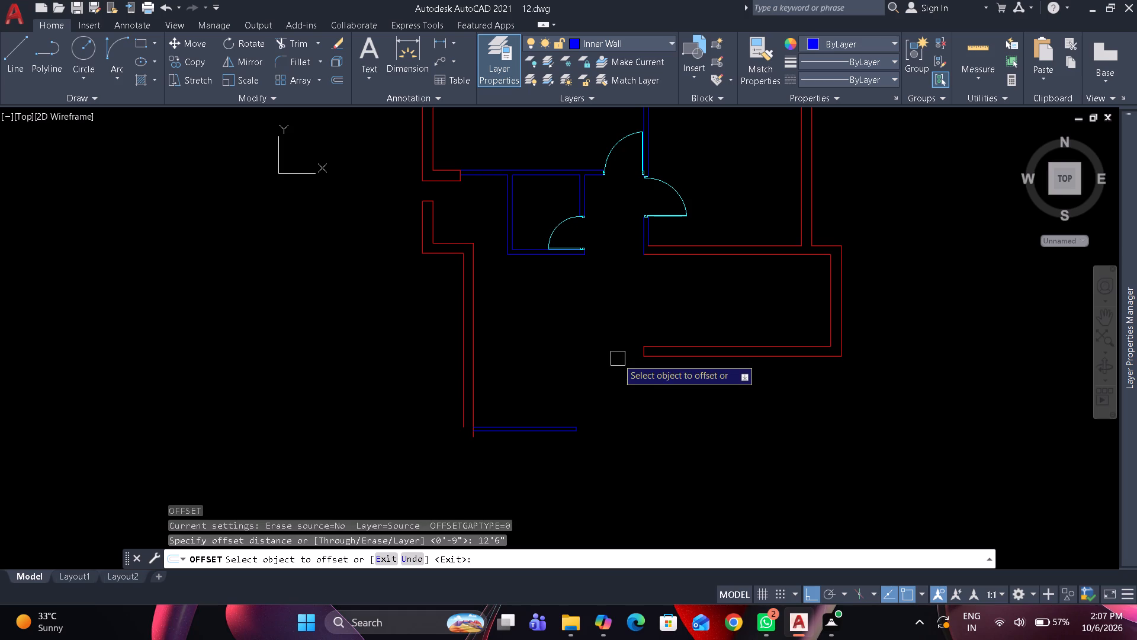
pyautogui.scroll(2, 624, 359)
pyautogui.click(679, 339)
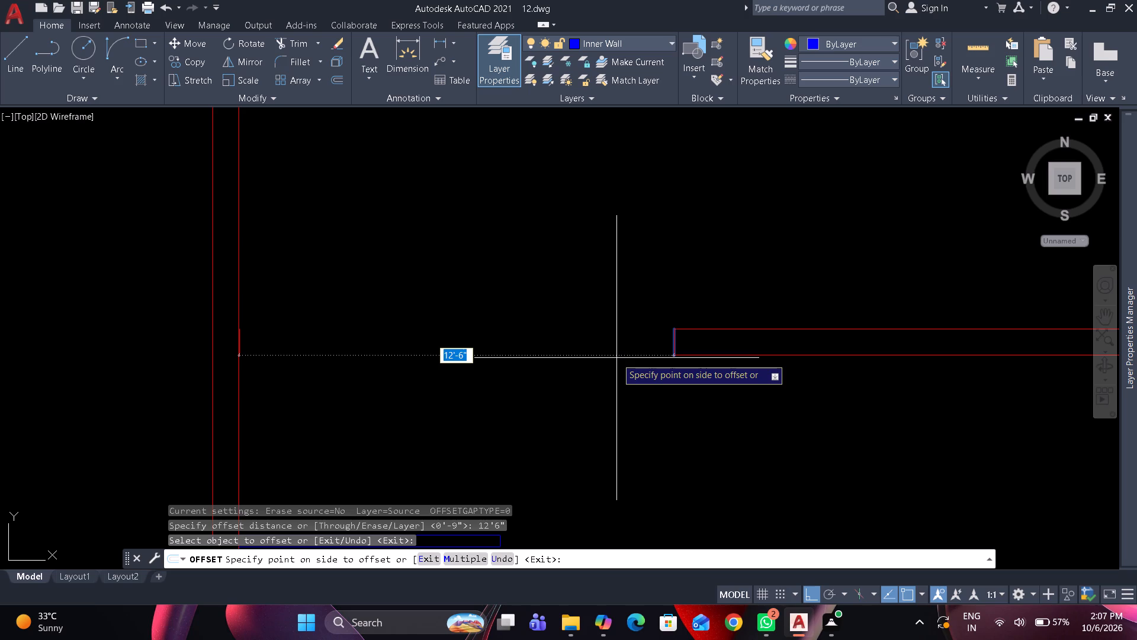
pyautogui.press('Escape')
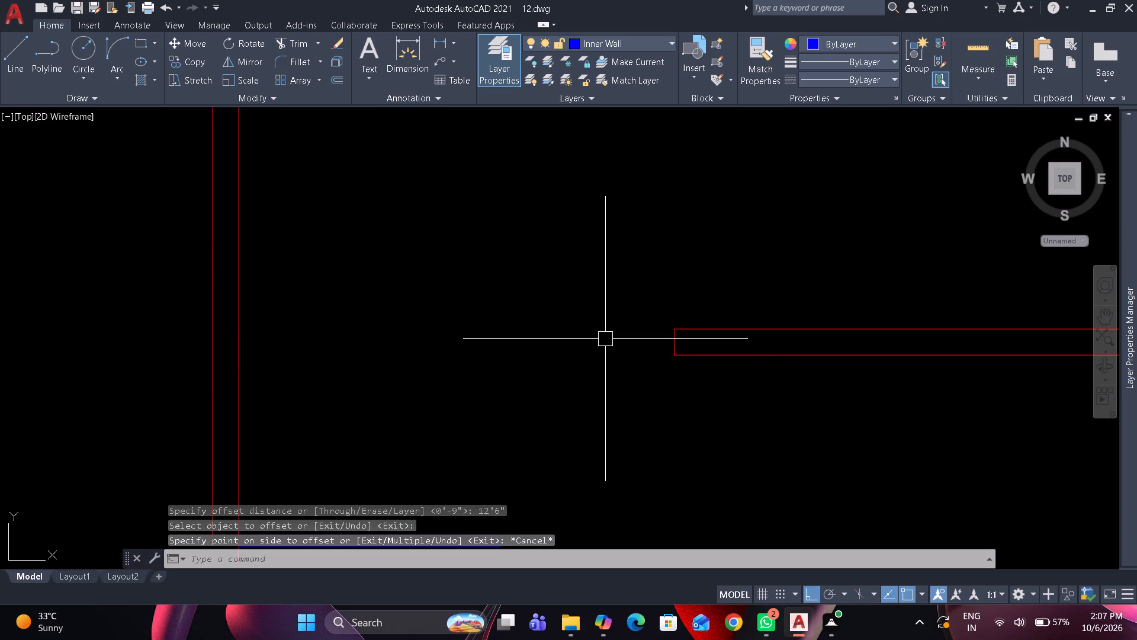
# Draw a vertical construction line down from the lower end of the right-hand outer wall's inner face, above the projecting room.
pyautogui.scroll(-3, 599, 290)
pyautogui.scroll(2, 570, 325)
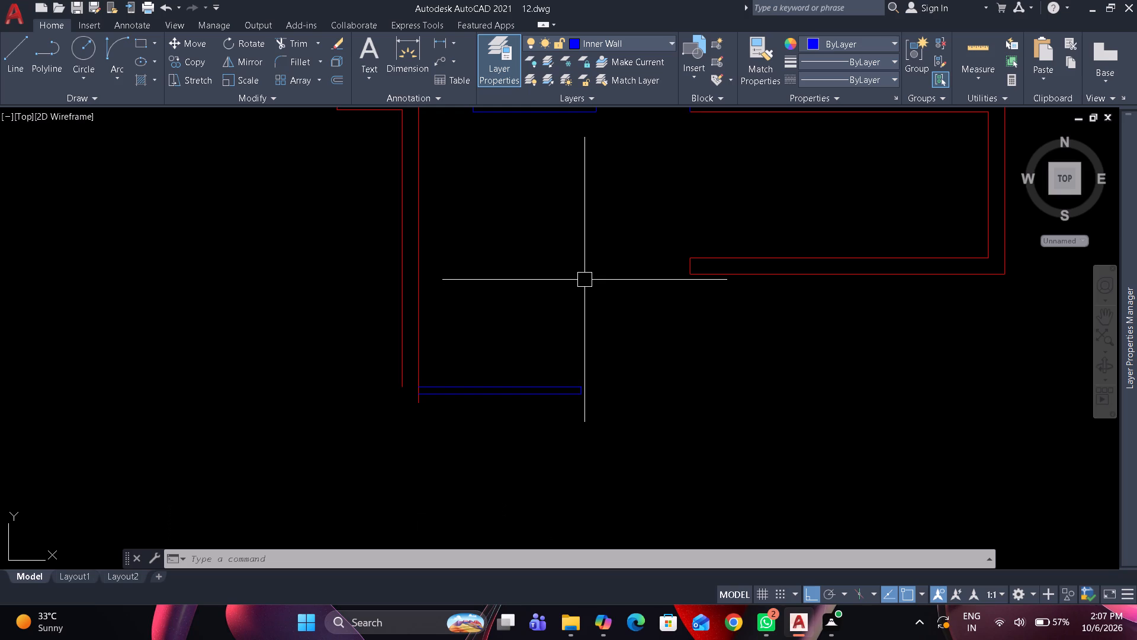
pyautogui.scroll(-2, 614, 289)
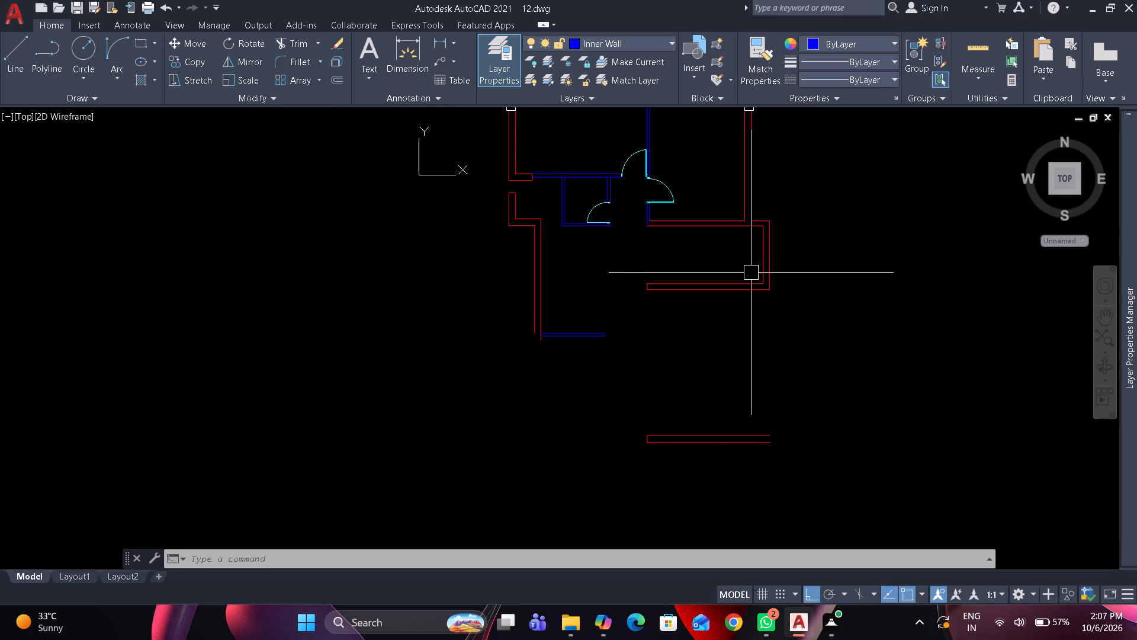
pyautogui.write('xl')
pyautogui.press('space')
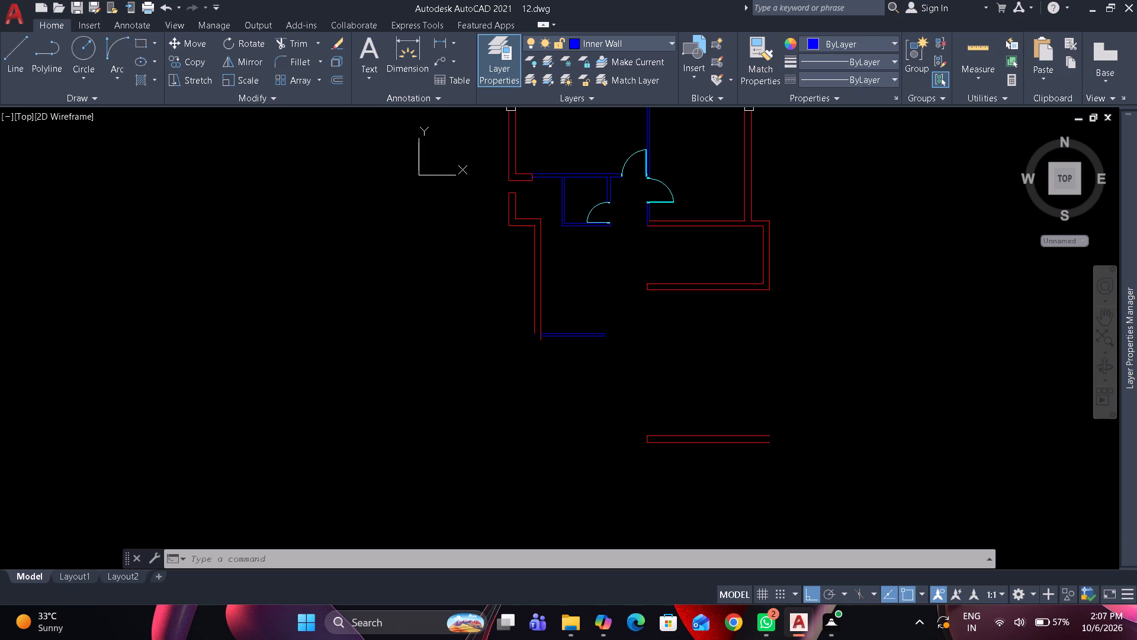
pyautogui.click(743, 220)
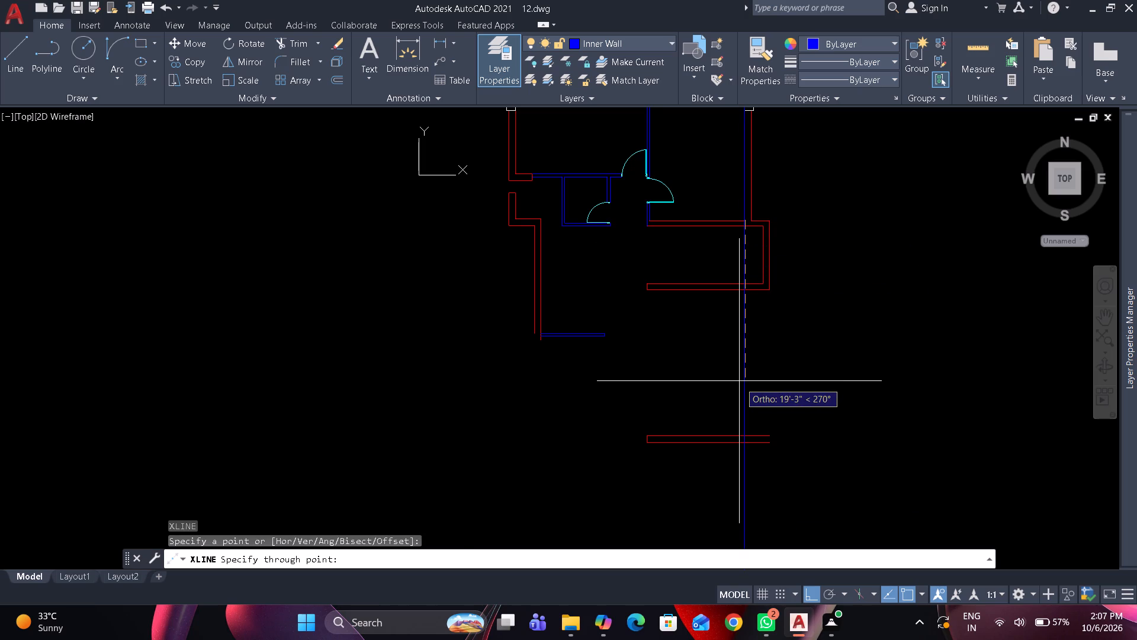
pyautogui.click(739, 381)
pyautogui.press('space')
# Offset the vertical construction line 16' toward the free end of the lower-left inner wall.
pyautogui.write('o')
pyautogui.press('space')
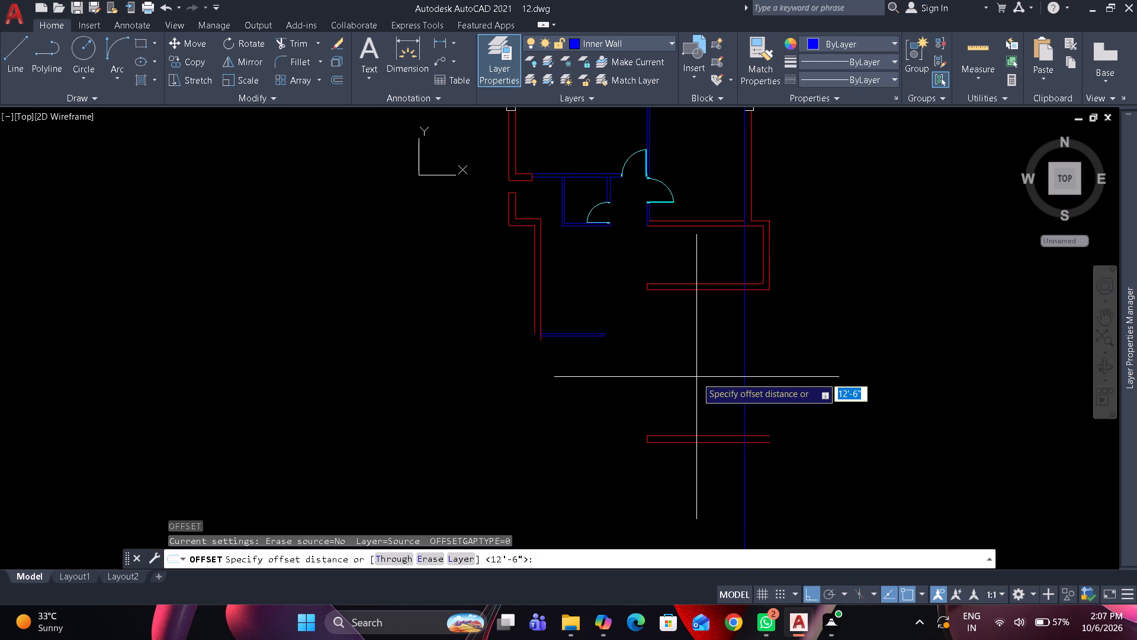
pyautogui.press('1')
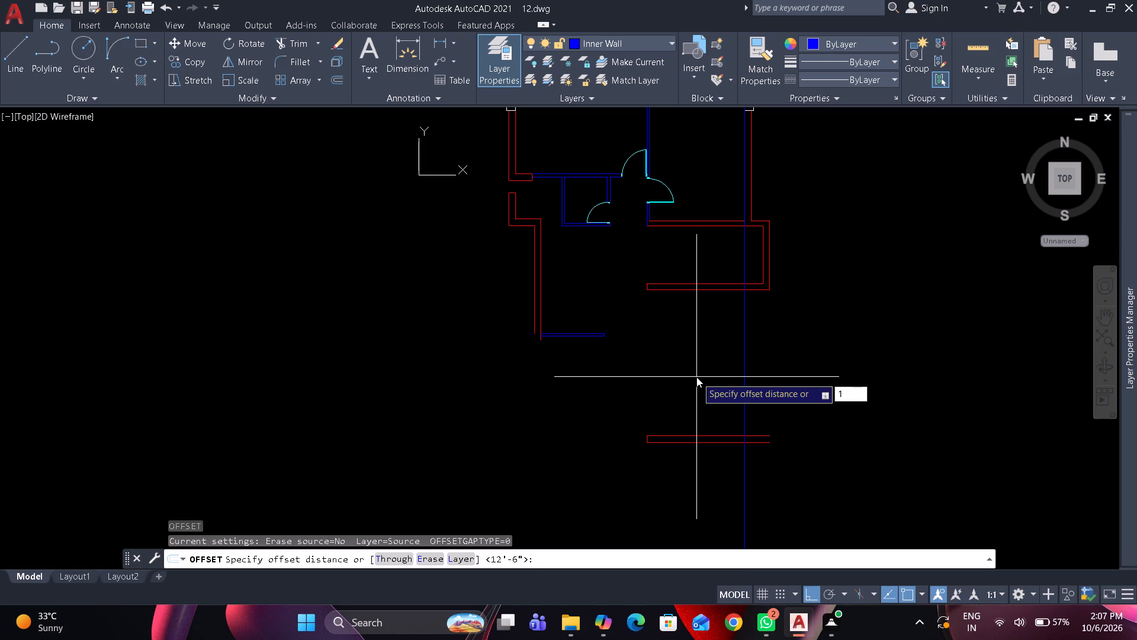
pyautogui.write("6'")
pyautogui.press('Return')
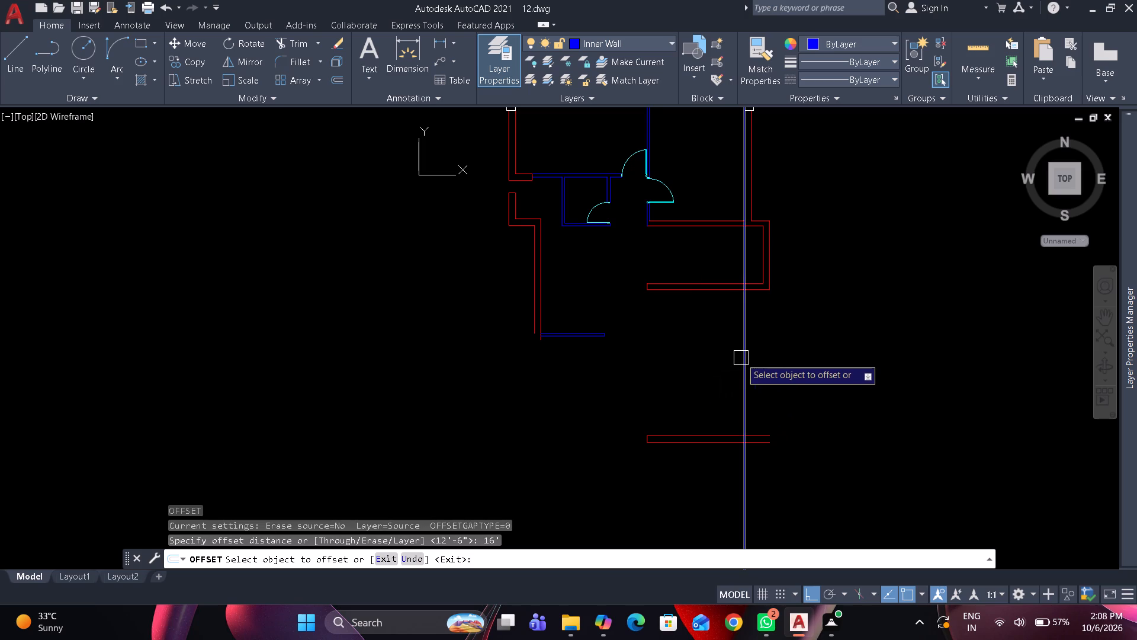
pyautogui.click(743, 357)
pyautogui.click(718, 373)
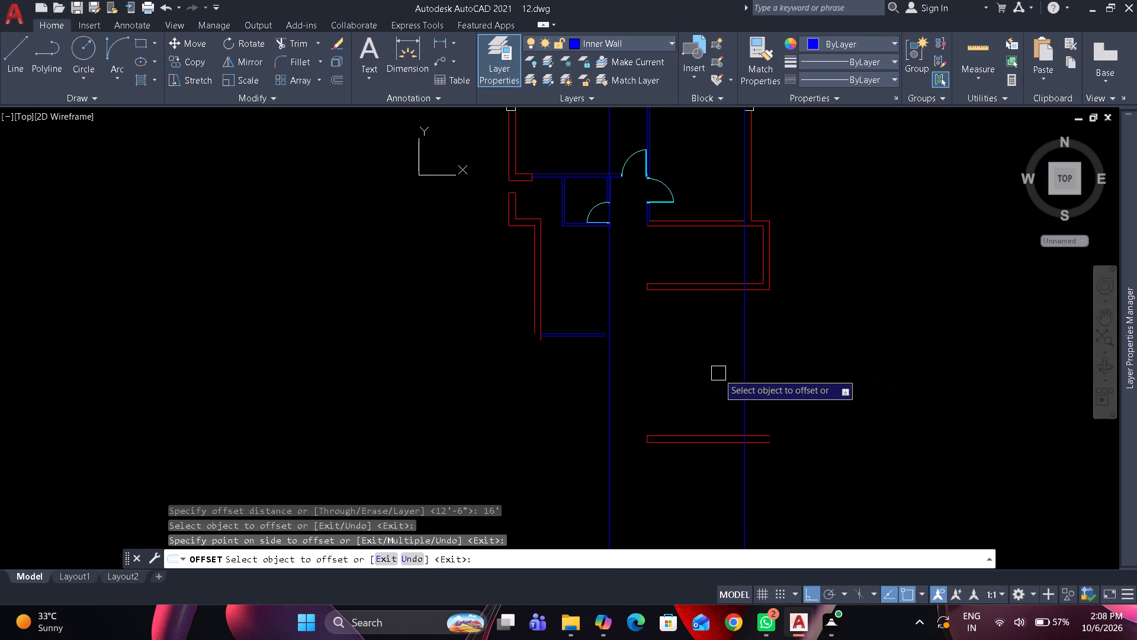
pyautogui.press('space')
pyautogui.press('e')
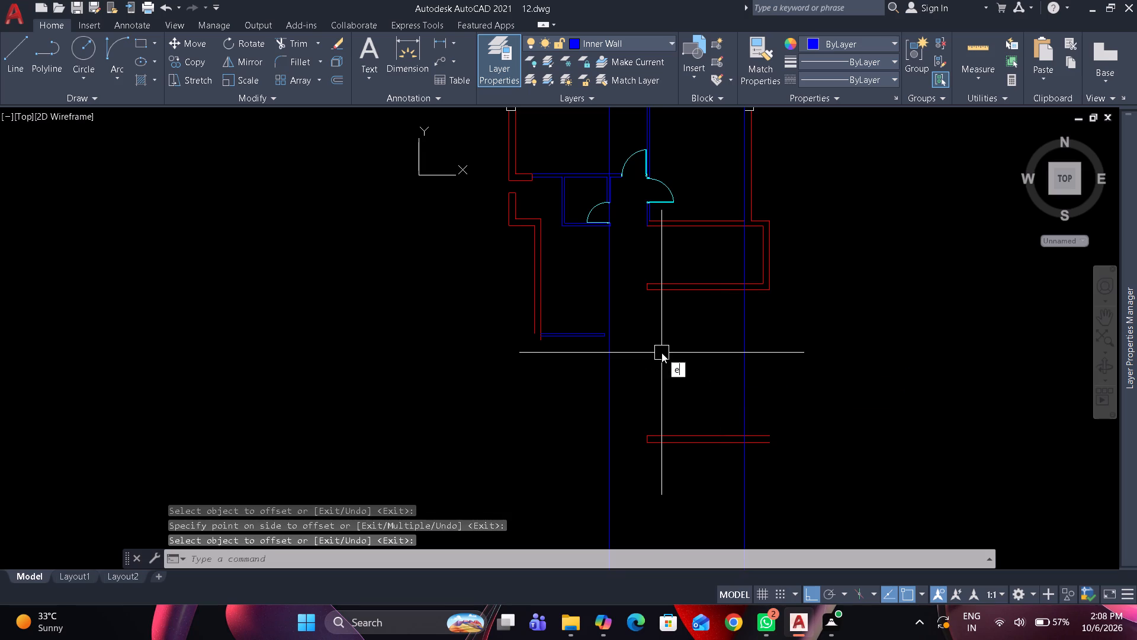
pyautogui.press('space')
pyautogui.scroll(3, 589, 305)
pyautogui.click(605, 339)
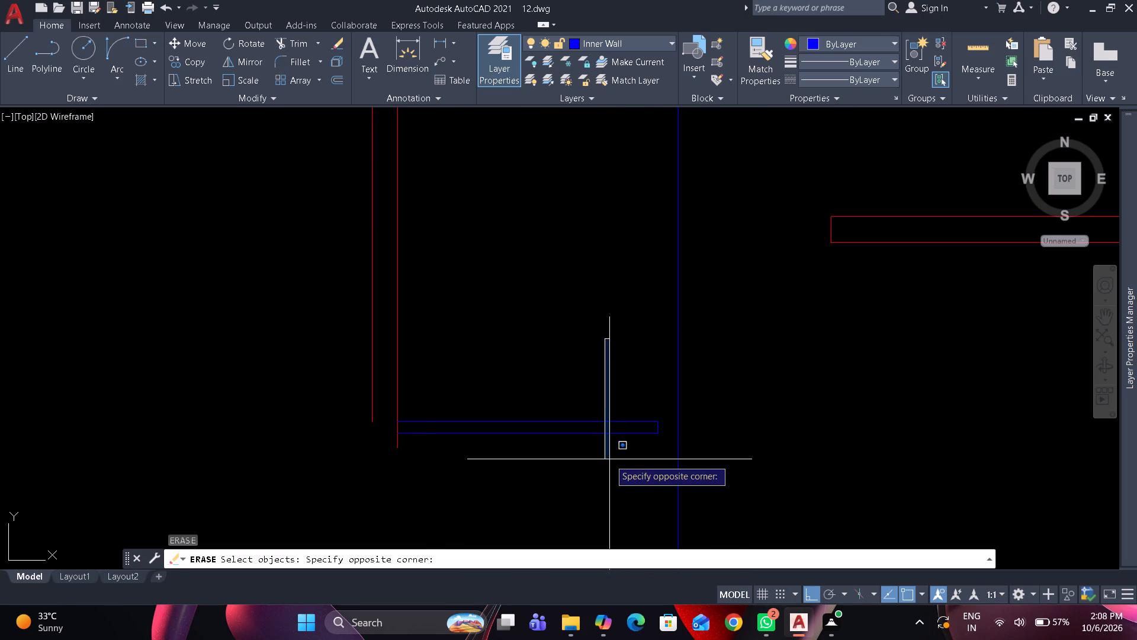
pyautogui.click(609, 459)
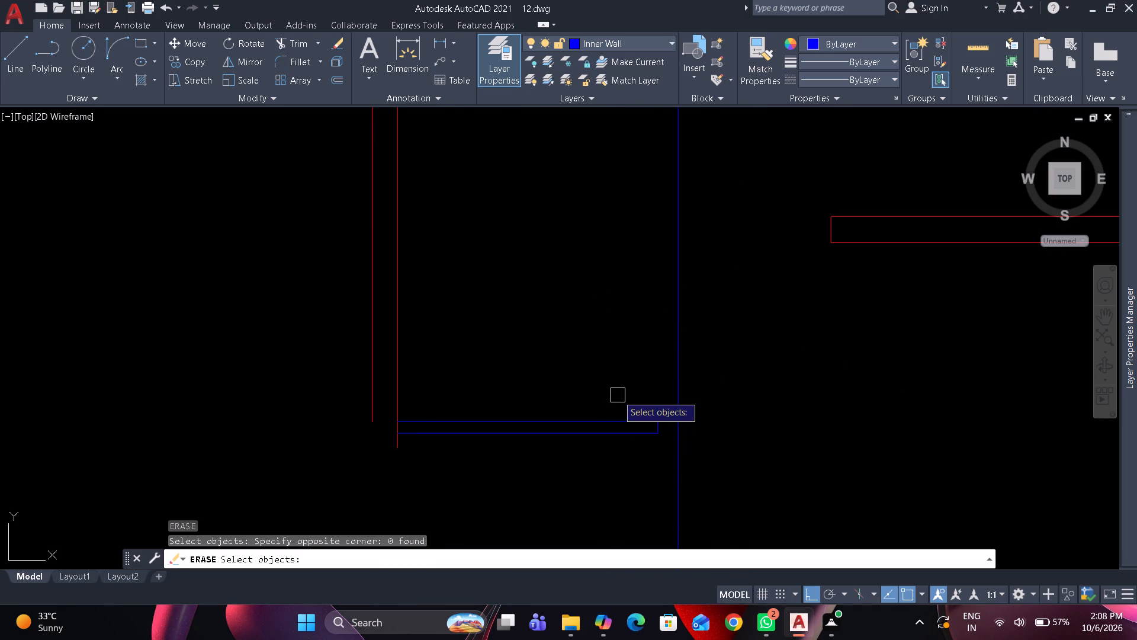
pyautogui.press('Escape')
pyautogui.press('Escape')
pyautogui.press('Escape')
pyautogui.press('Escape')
# Extend both lines of the lower inner wall to the offset construction line.
pyautogui.write('ex')
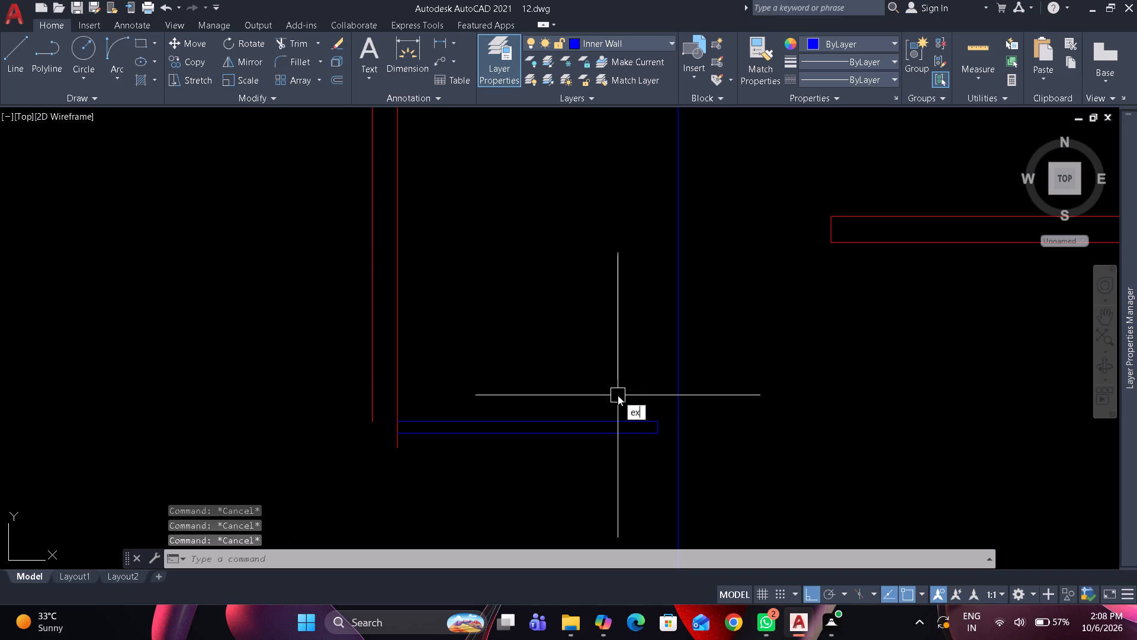
pyautogui.press('space')
pyautogui.click(618, 395)
pyautogui.click(614, 455)
pyautogui.press('space')
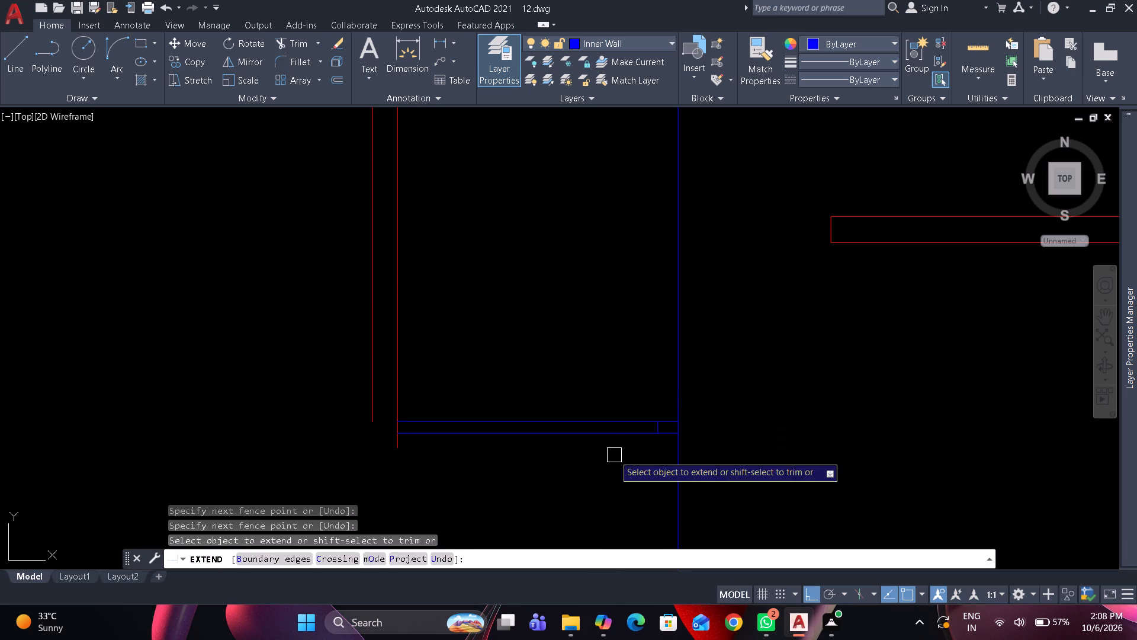
# Move the inner wall's short closing line about 7" onto the extended end of the wall.
pyautogui.click(627, 399)
pyautogui.click(664, 463)
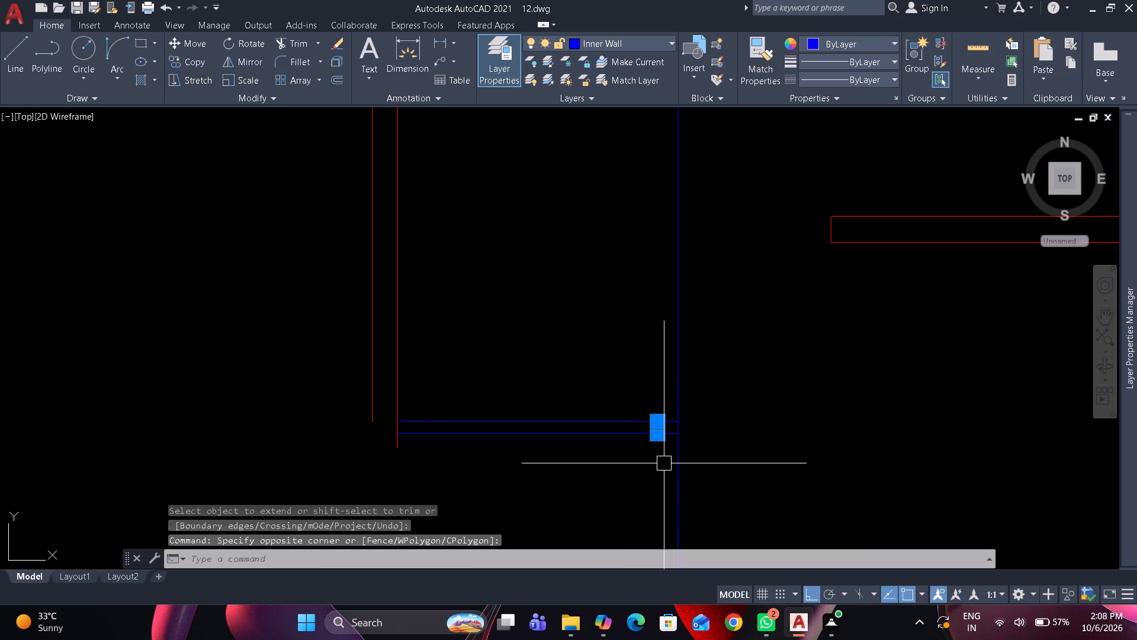
pyautogui.press('m')
pyautogui.press('space')
pyautogui.scroll(2, 661, 458)
pyautogui.click(651, 407)
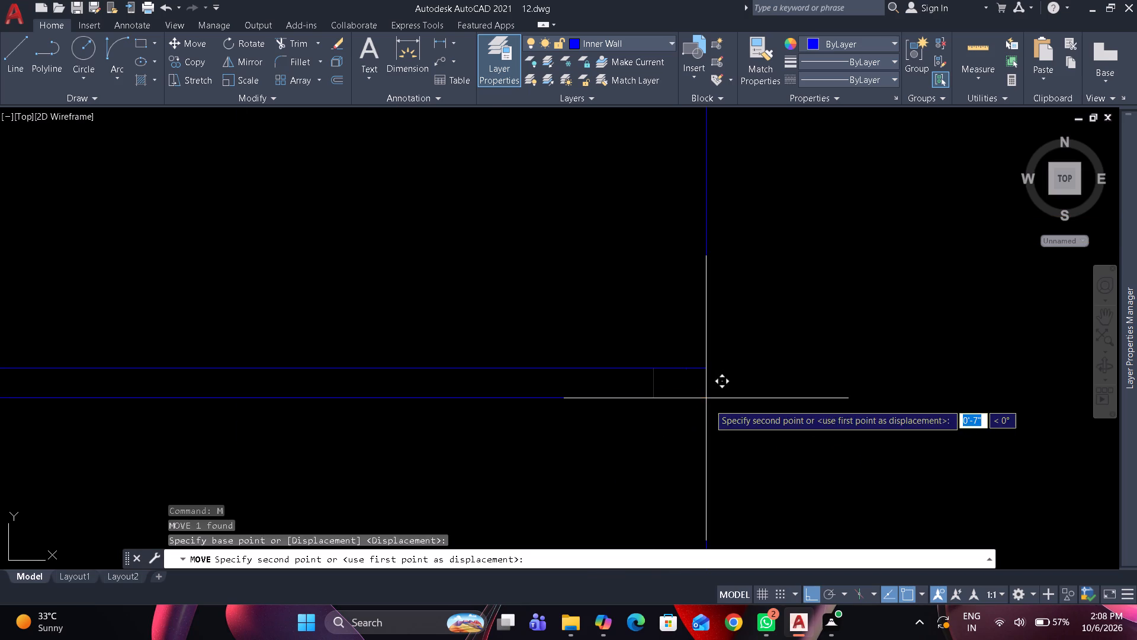
pyautogui.click(712, 404)
# Erase both vertical construction lines.
pyautogui.moveTo(725, 426); pyautogui.dragTo(653, 441)
pyautogui.click(651, 441)
pyautogui.scroll(-3, 655, 440)
pyautogui.moveTo(1041, 418); pyautogui.dragTo(1026, 418)
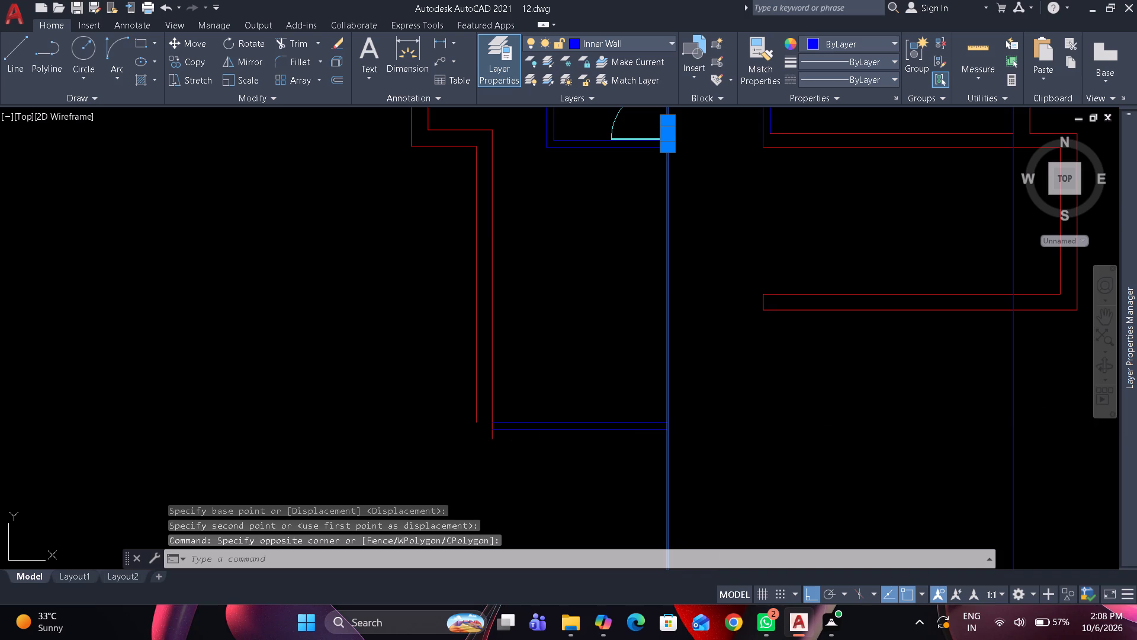
pyautogui.moveTo(1026, 418); pyautogui.dragTo(940, 430)
pyautogui.click(940, 430)
pyautogui.write('e')
pyautogui.press('space')
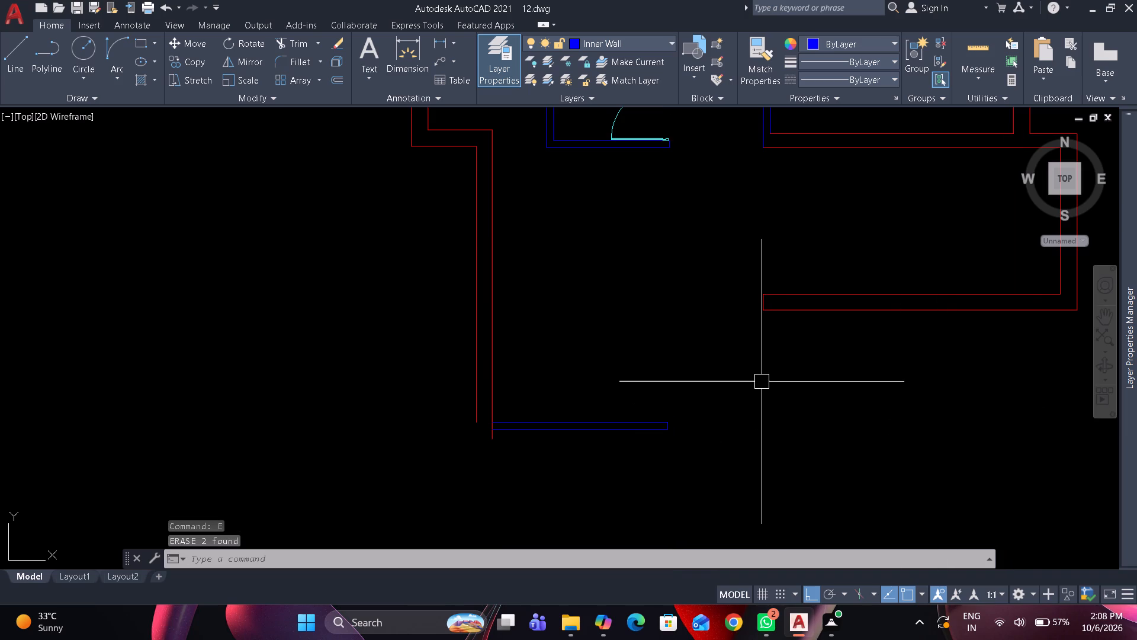
# Offset the bottom line of the lower inner wall 9' downward.
pyautogui.moveTo(665, 447); pyautogui.dragTo(683, 351, button='middle')
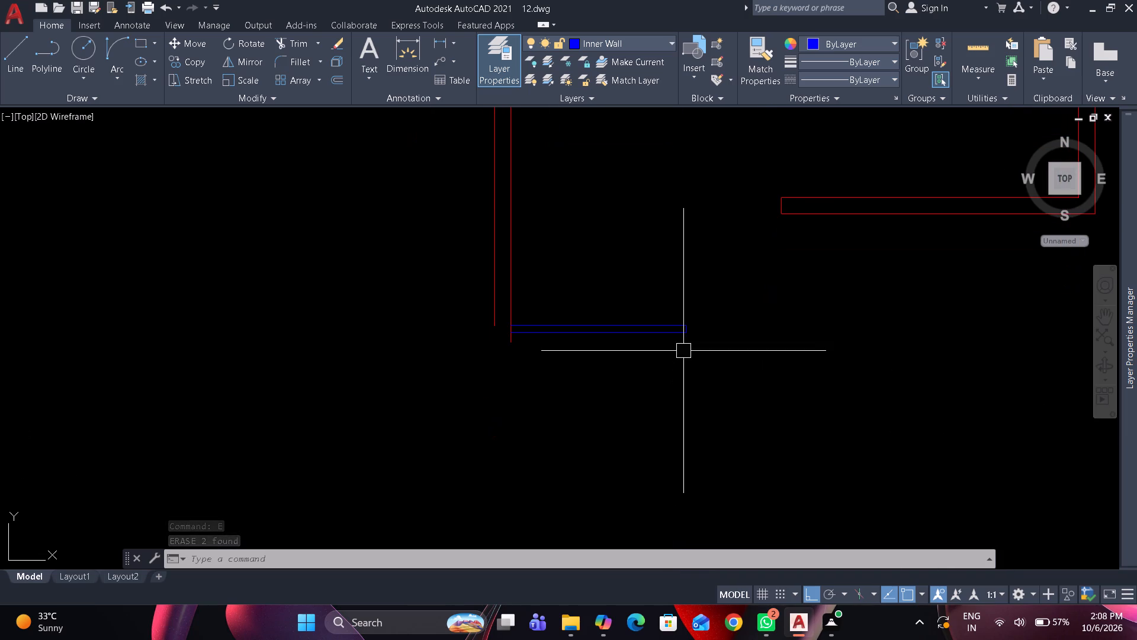
pyautogui.write('o')
pyautogui.press('space')
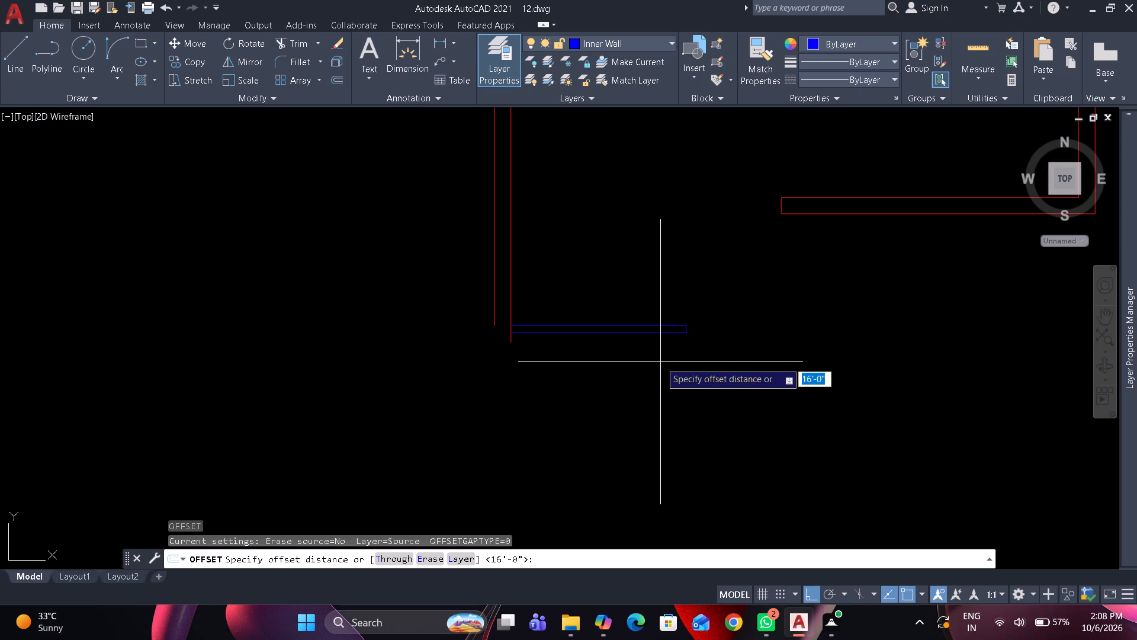
pyautogui.press('9')
pyautogui.press("'")
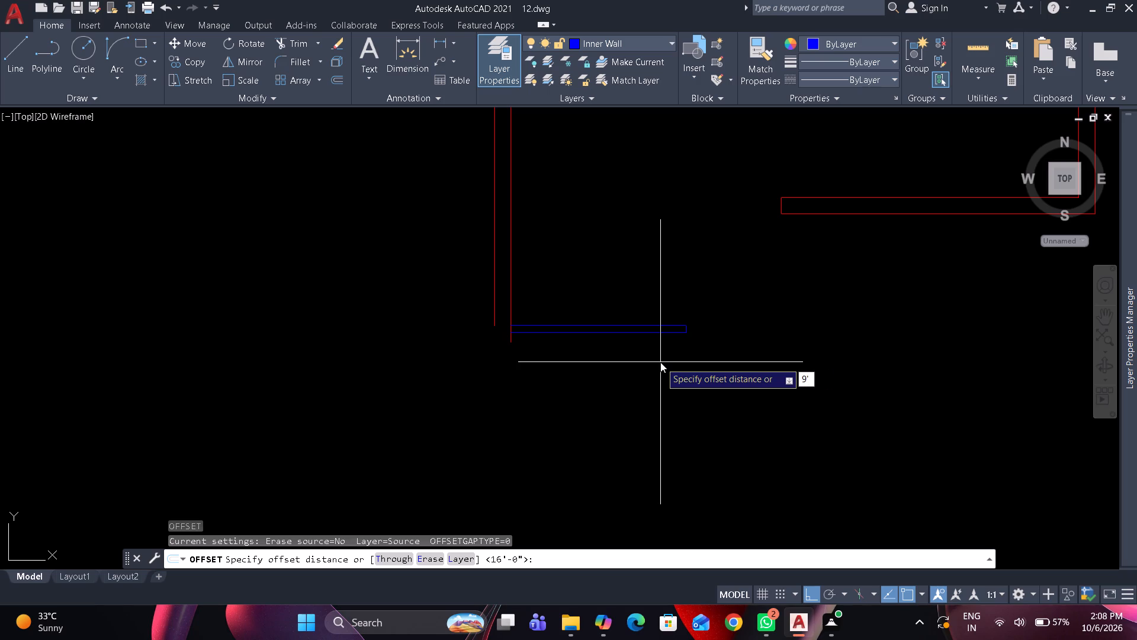
pyautogui.press('space')
pyautogui.scroll(1, 669, 343)
pyautogui.click(676, 334)
pyautogui.click(659, 391)
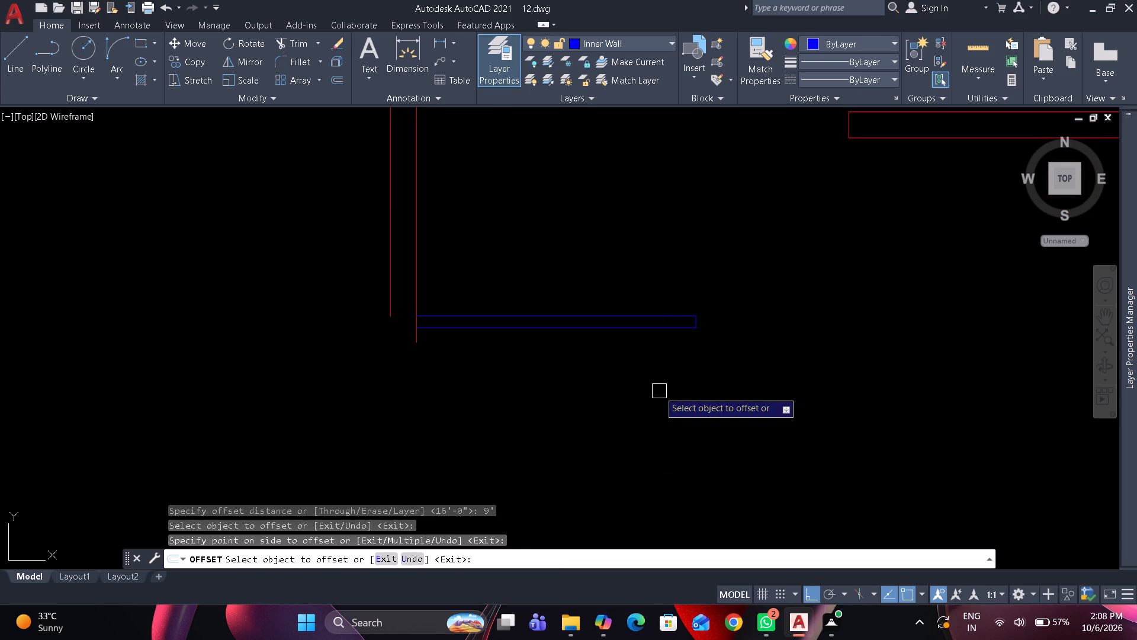
pyautogui.press('space')
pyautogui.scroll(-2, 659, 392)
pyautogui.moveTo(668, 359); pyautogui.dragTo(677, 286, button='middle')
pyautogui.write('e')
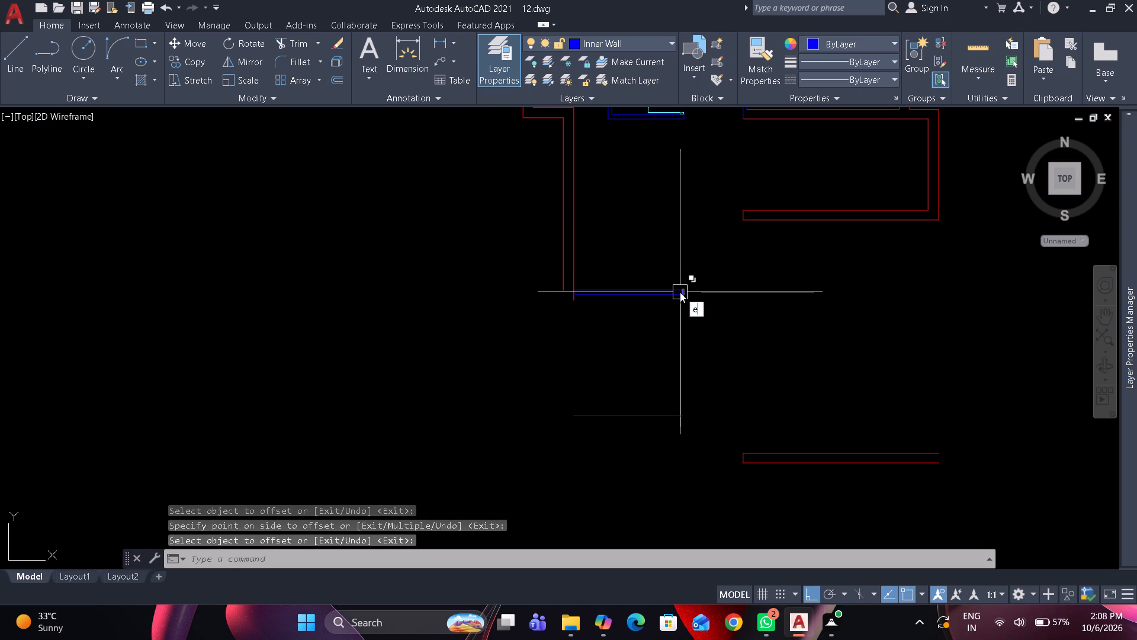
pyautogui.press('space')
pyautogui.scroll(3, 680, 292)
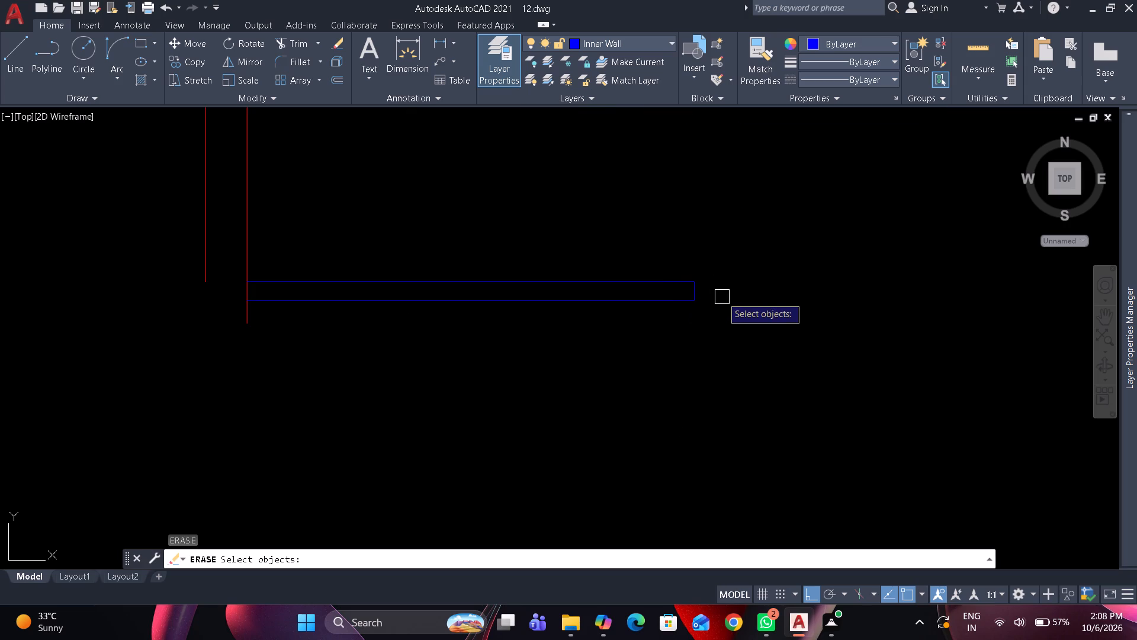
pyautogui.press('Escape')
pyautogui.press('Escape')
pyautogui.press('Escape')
# Extend the inner wall's short closing line down to the offset line below.
pyautogui.write('ex')
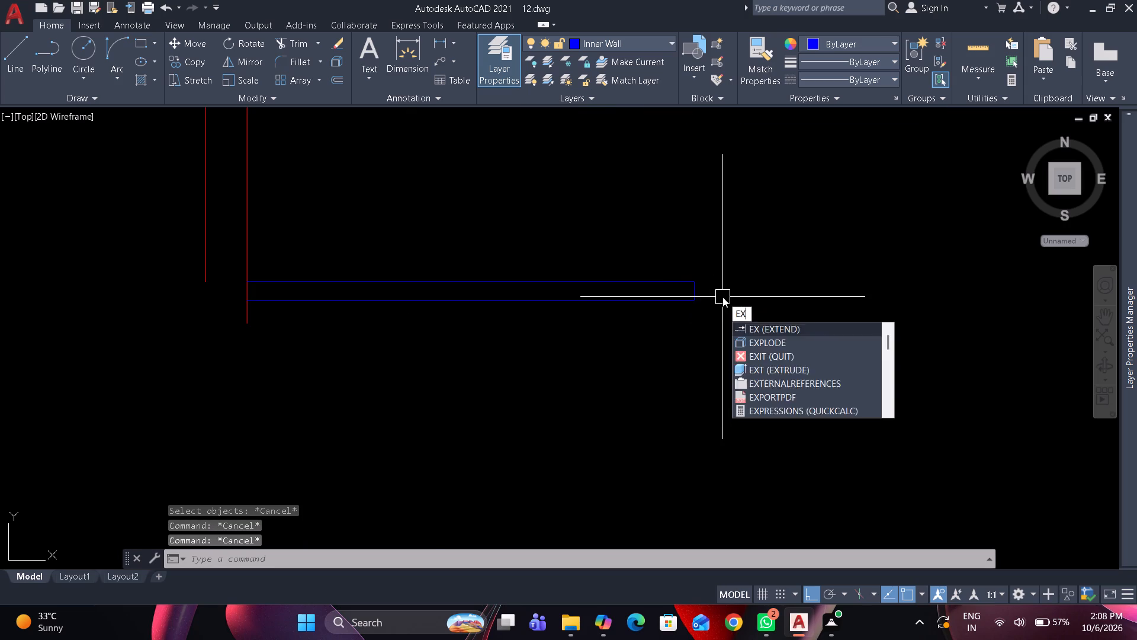
pyautogui.press('space')
pyautogui.scroll(2, 713, 294)
pyautogui.scroll(-3, 665, 293)
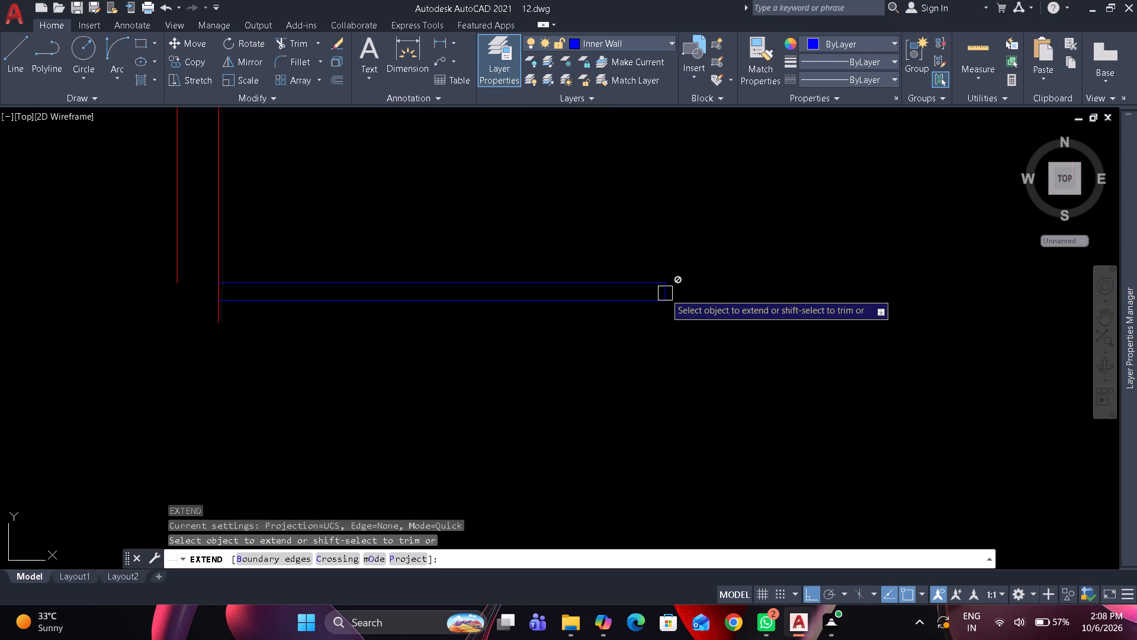
pyautogui.scroll(-1, 665, 293)
pyautogui.click(665, 293)
pyautogui.press('space')
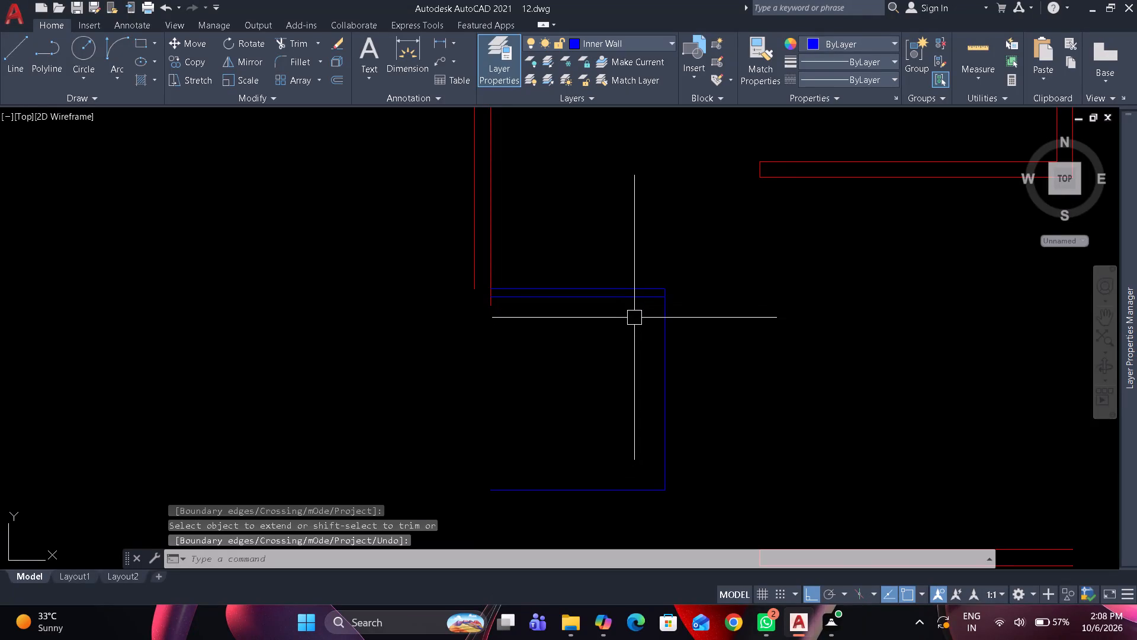
# Offset the extended vertical line 4" toward the inside of the new room as the inner wall's second face.
pyautogui.write('o 4"')
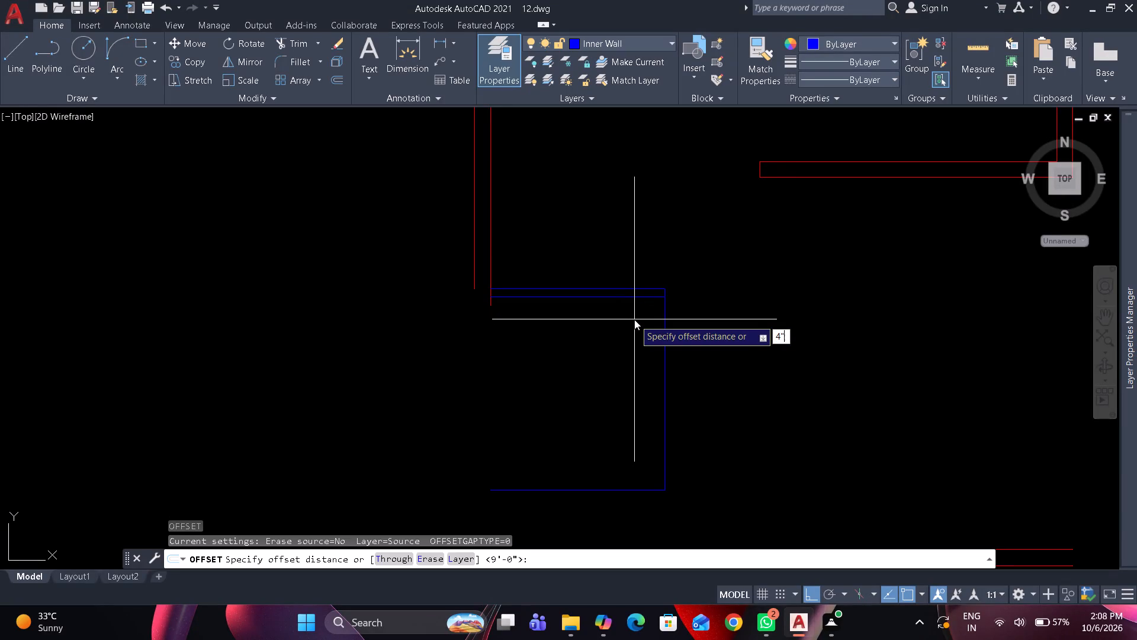
pyautogui.press('space')
pyautogui.moveTo(663, 331); pyautogui.dragTo(645, 330)
pyautogui.click(591, 335)
pyautogui.press('space')
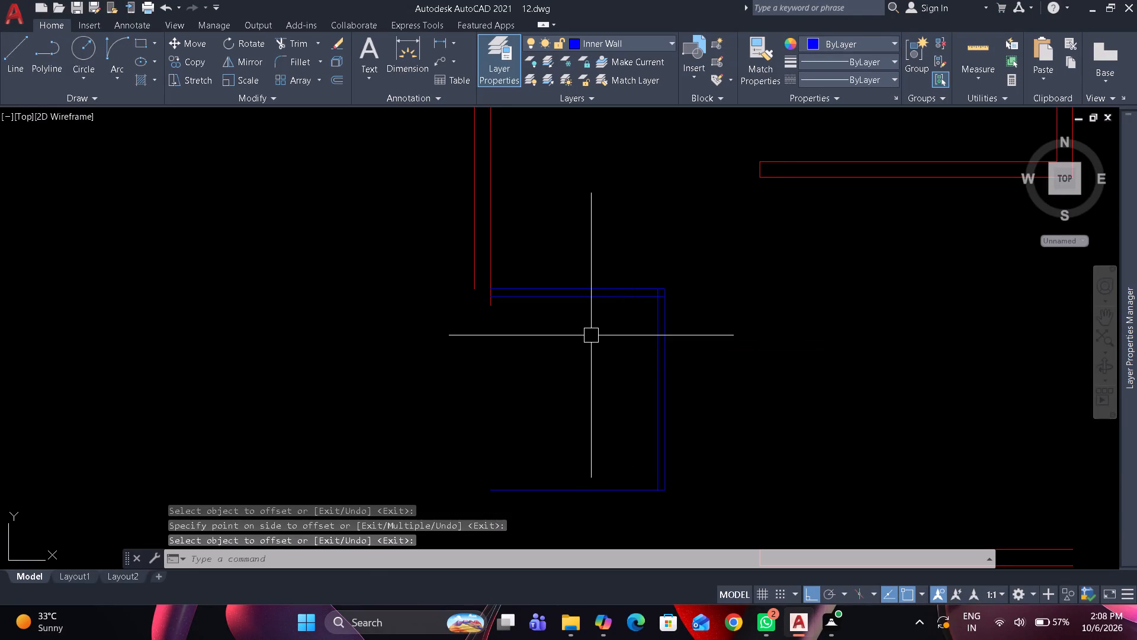
# Fillet the new room's upper inside corner with zero radius, joining the horizontal and vertical inner wall faces.
pyautogui.write('f')
pyautogui.press('space')
pyautogui.scroll(2, 632, 308)
pyautogui.click(648, 284)
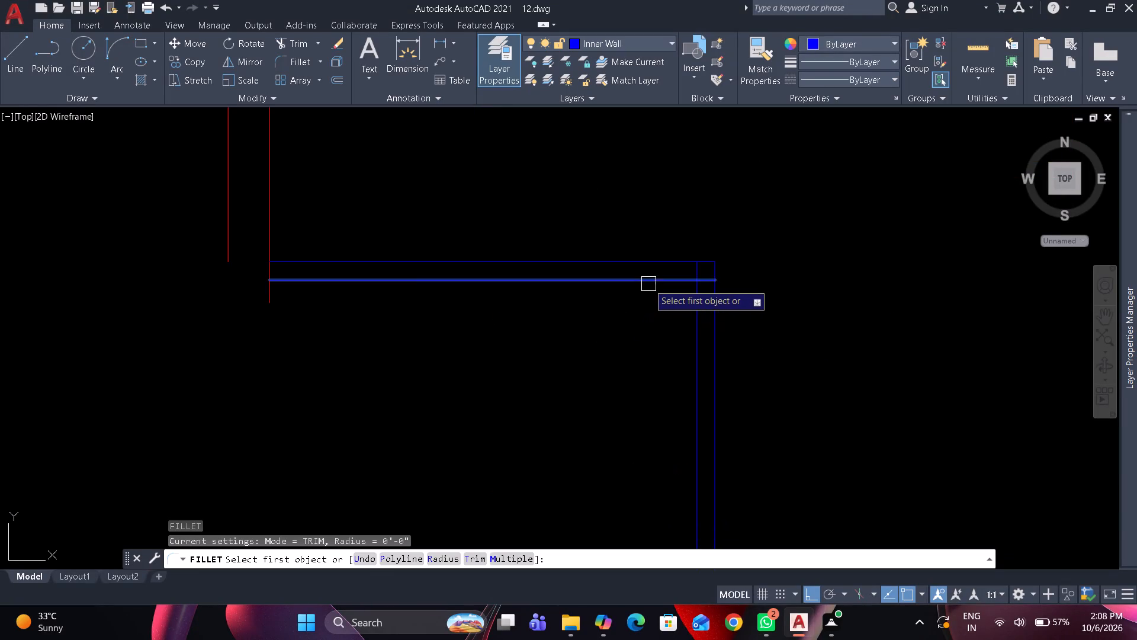
pyautogui.click(694, 302)
# Offset the inside face of the new vertical inner wall 10'9" across the room, beyond the lower-left outer wall.
pyautogui.scroll(-2, 634, 325)
pyautogui.moveTo(625, 332); pyautogui.dragTo(681, 305, button='middle')
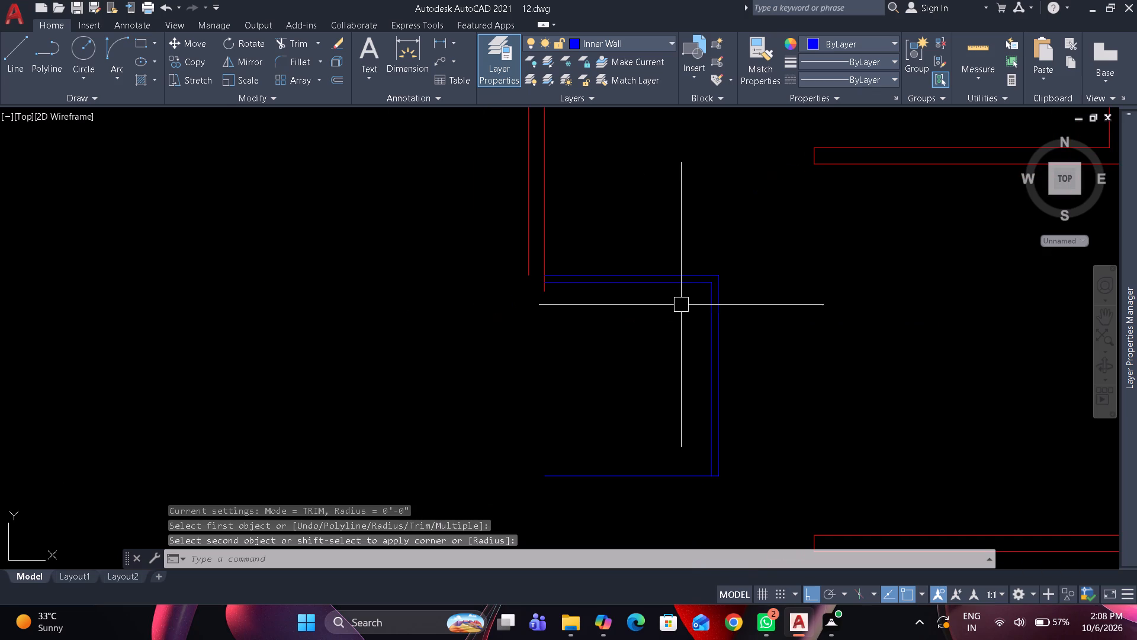
pyautogui.write("o 10'")
pyautogui.press('9')
pyautogui.hotkey('shift', '"')
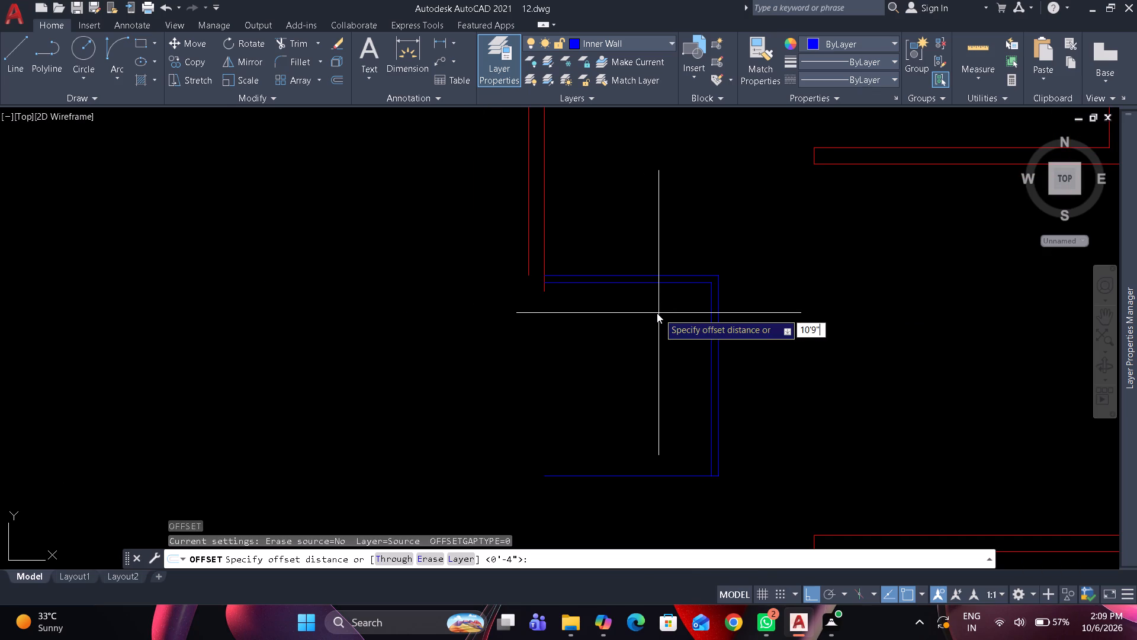
pyautogui.press('Return')
pyautogui.click(707, 327)
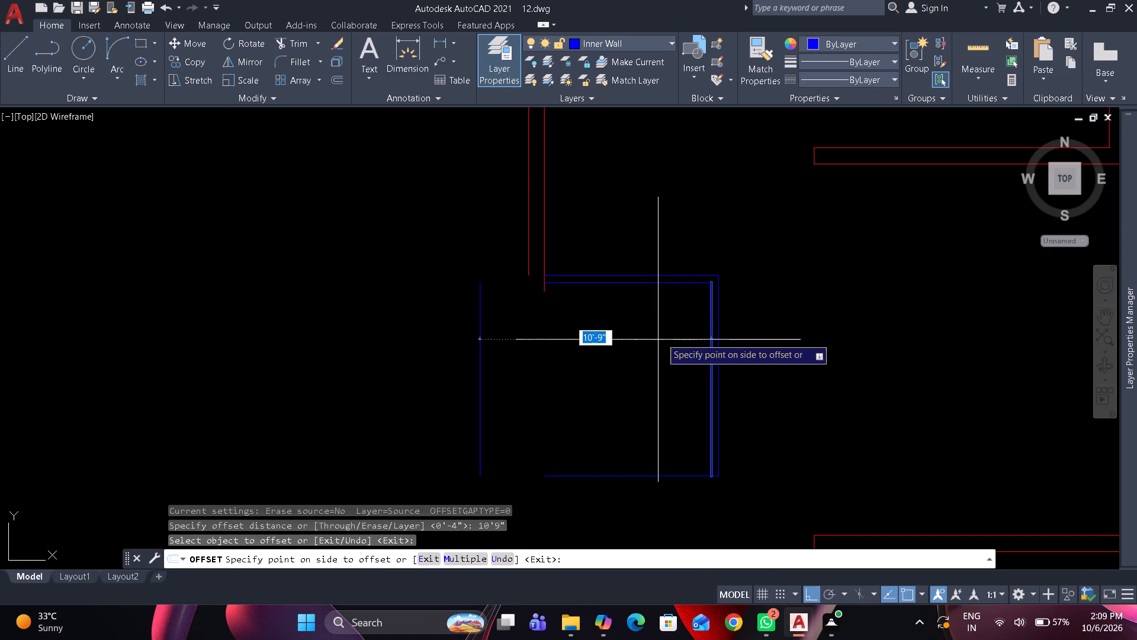
pyautogui.click(649, 342)
pyautogui.press('space')
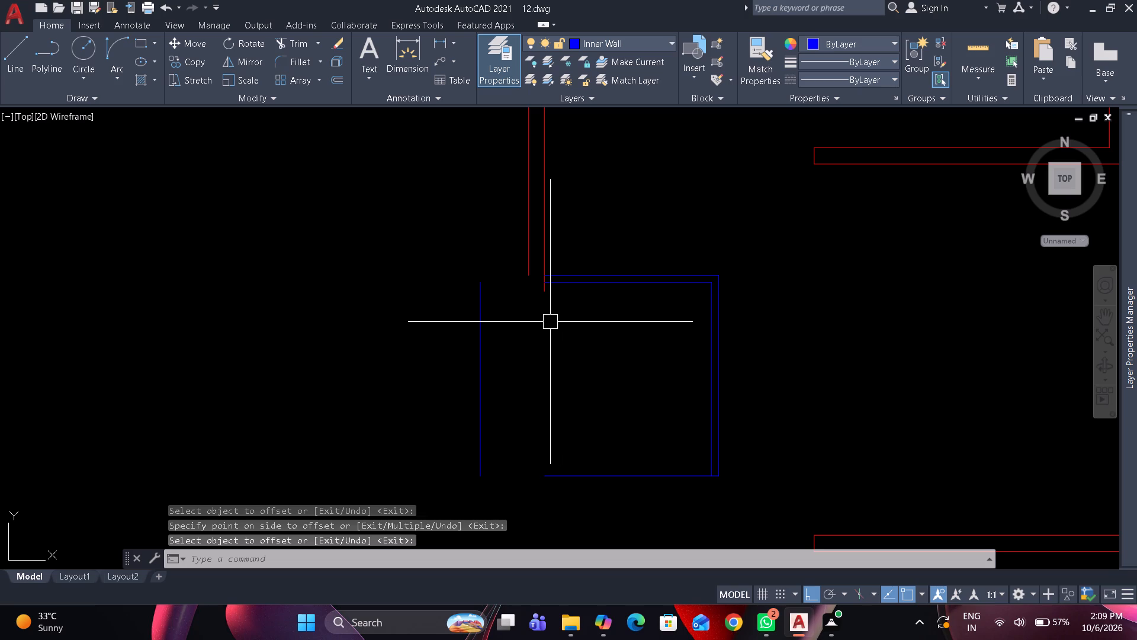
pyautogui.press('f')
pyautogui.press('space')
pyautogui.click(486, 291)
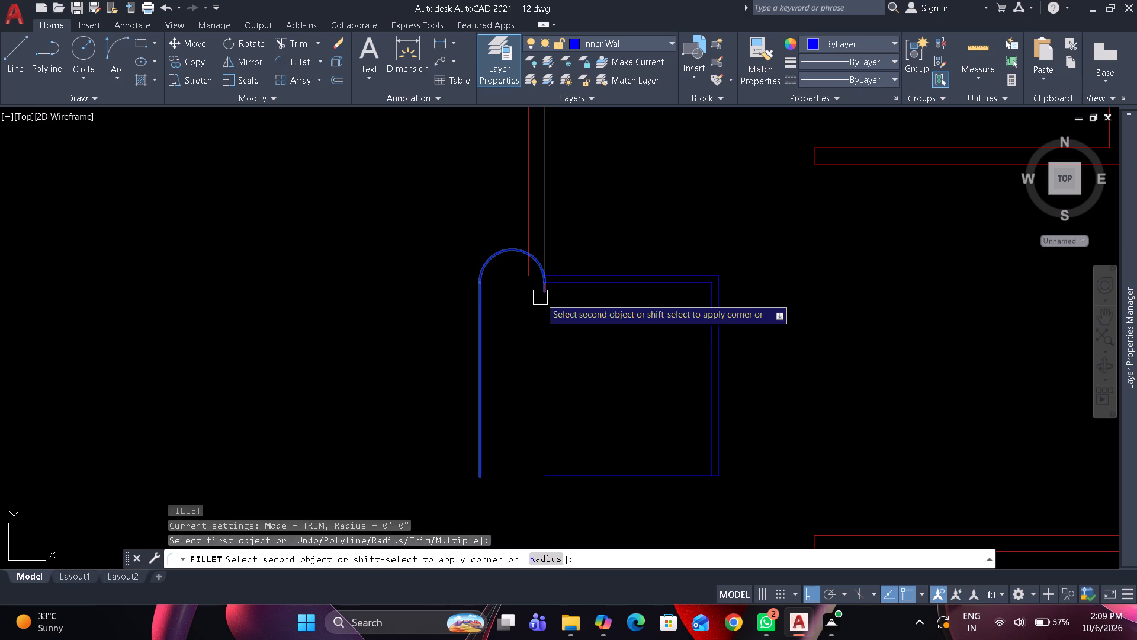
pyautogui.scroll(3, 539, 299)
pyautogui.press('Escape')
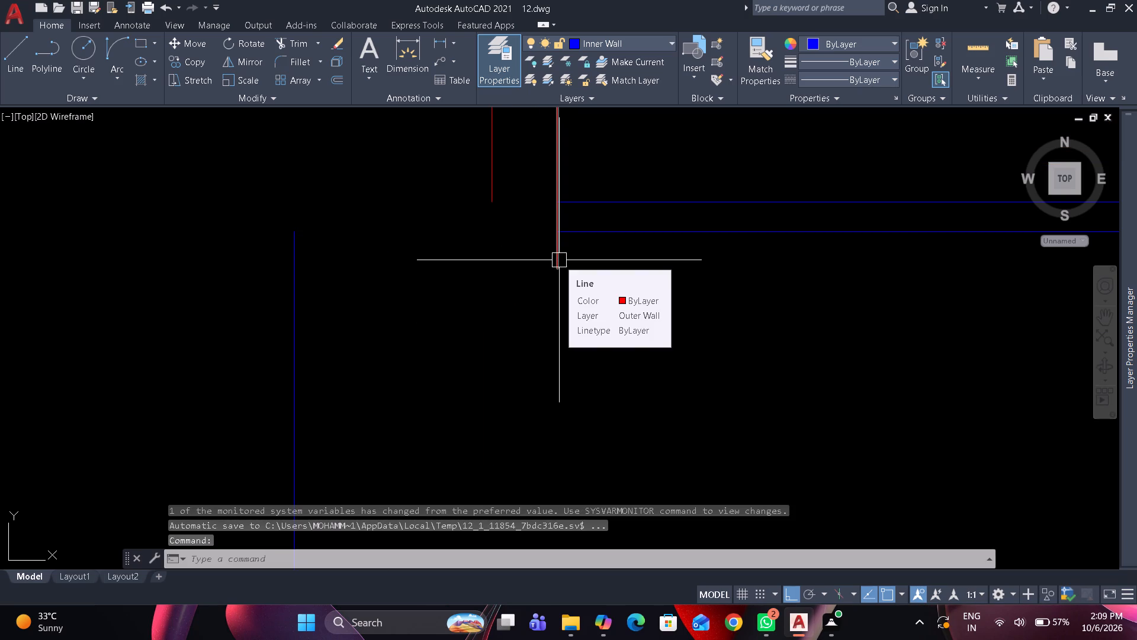
# On the Outer Wall layer, draw a horizontal line from the existing outer wall's lower end to the new room's far vertical line.
pyautogui.click(622, 41)
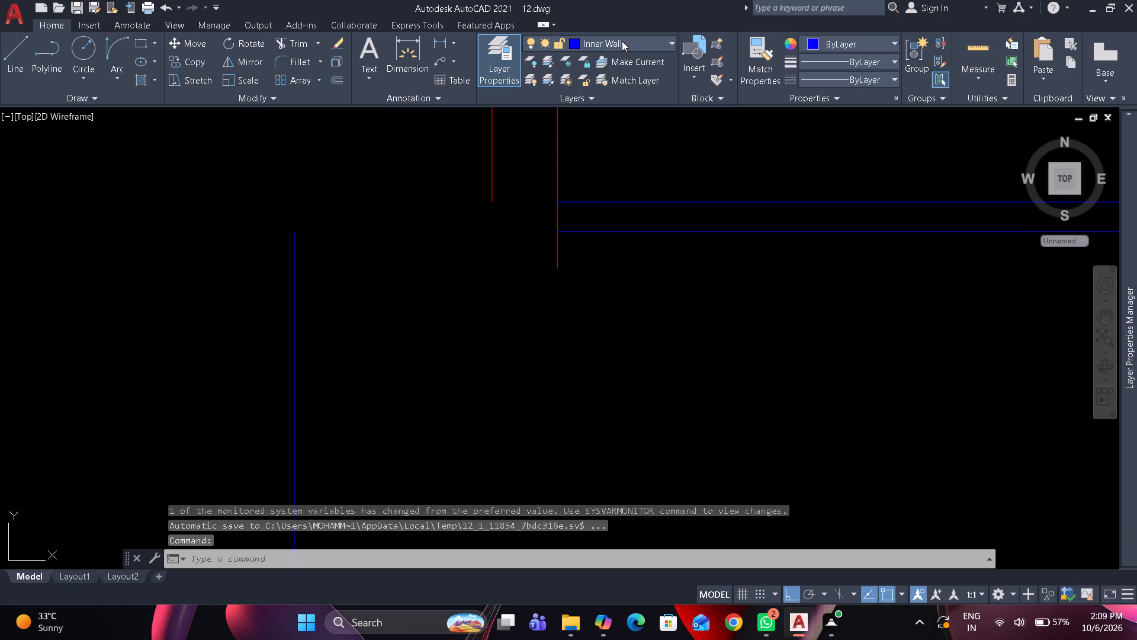
pyautogui.click(611, 132)
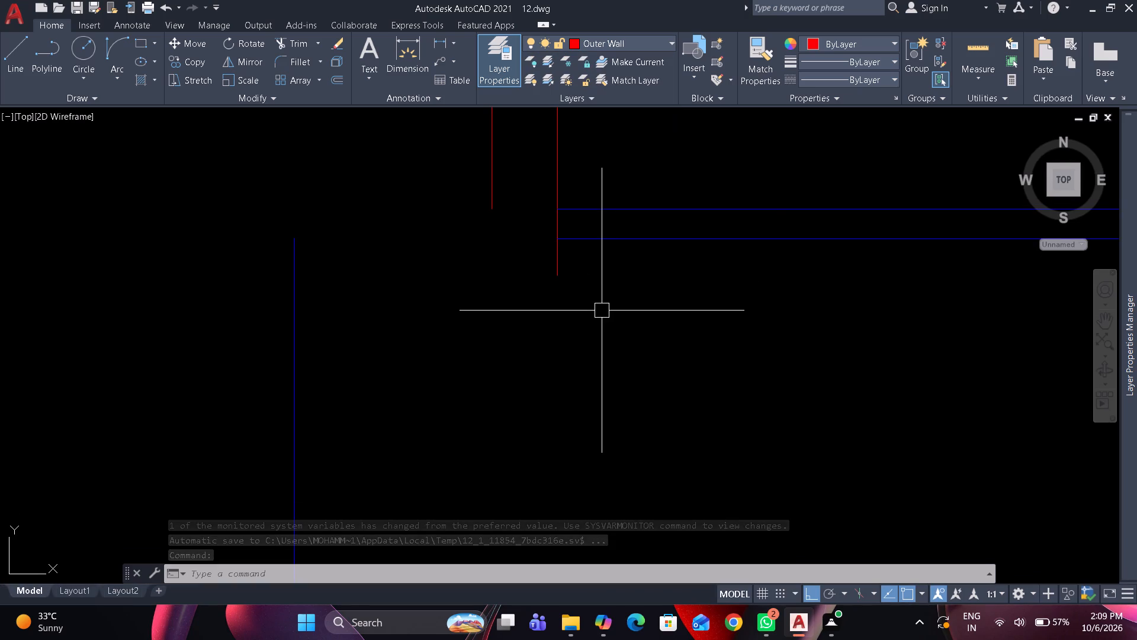
pyautogui.scroll(-3, 597, 303)
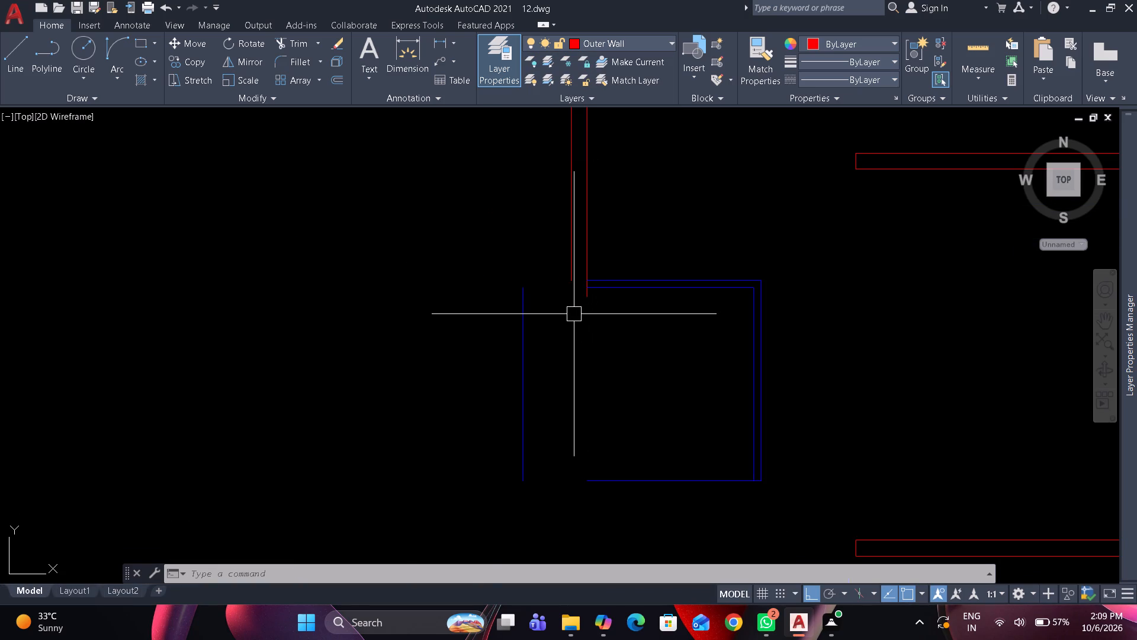
pyautogui.scroll(1, 574, 314)
pyautogui.press('l')
pyautogui.press('space')
pyautogui.click(598, 281)
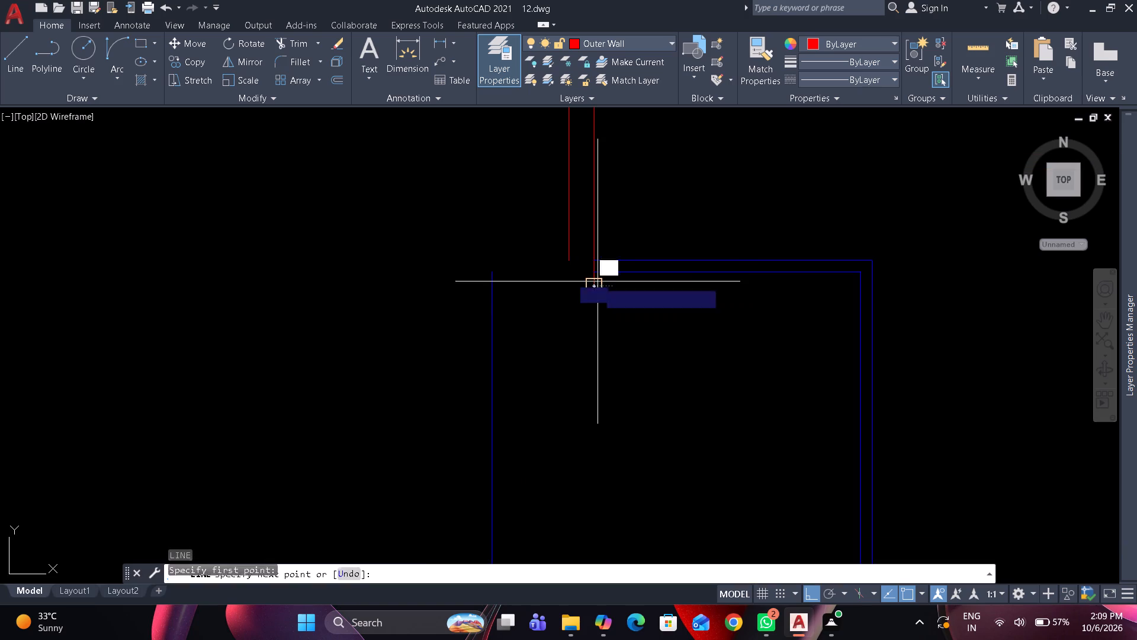
pyautogui.click(496, 290)
pyautogui.press('space')
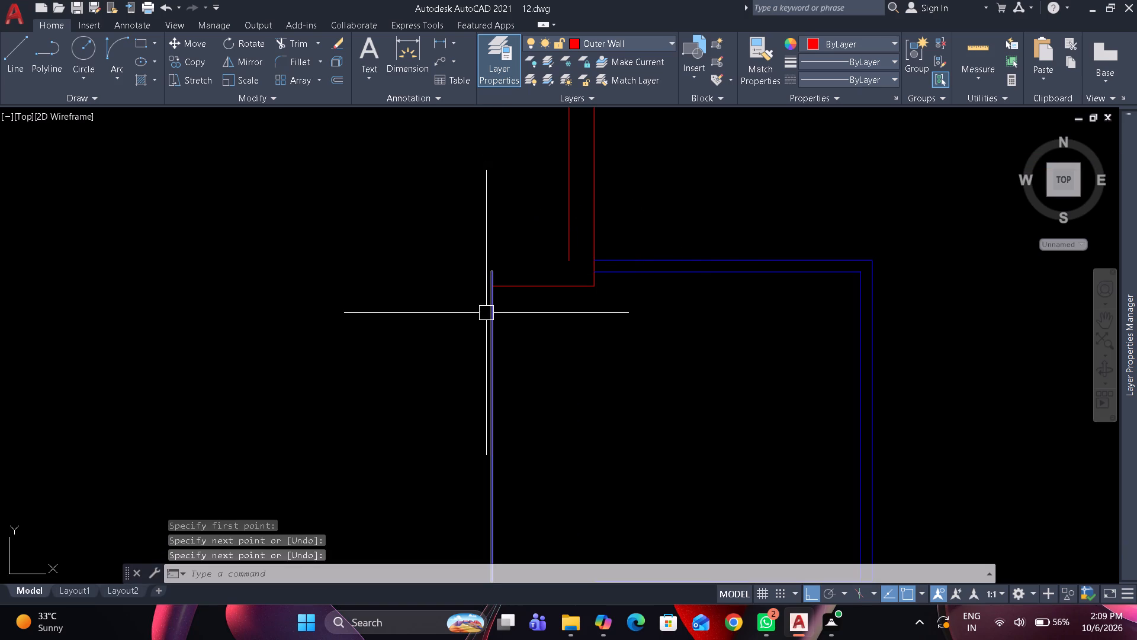
# Move the new room's far vertical line from the inner wall layer to the Outer Wall layer.
pyautogui.click(491, 312)
pyautogui.click(640, 39)
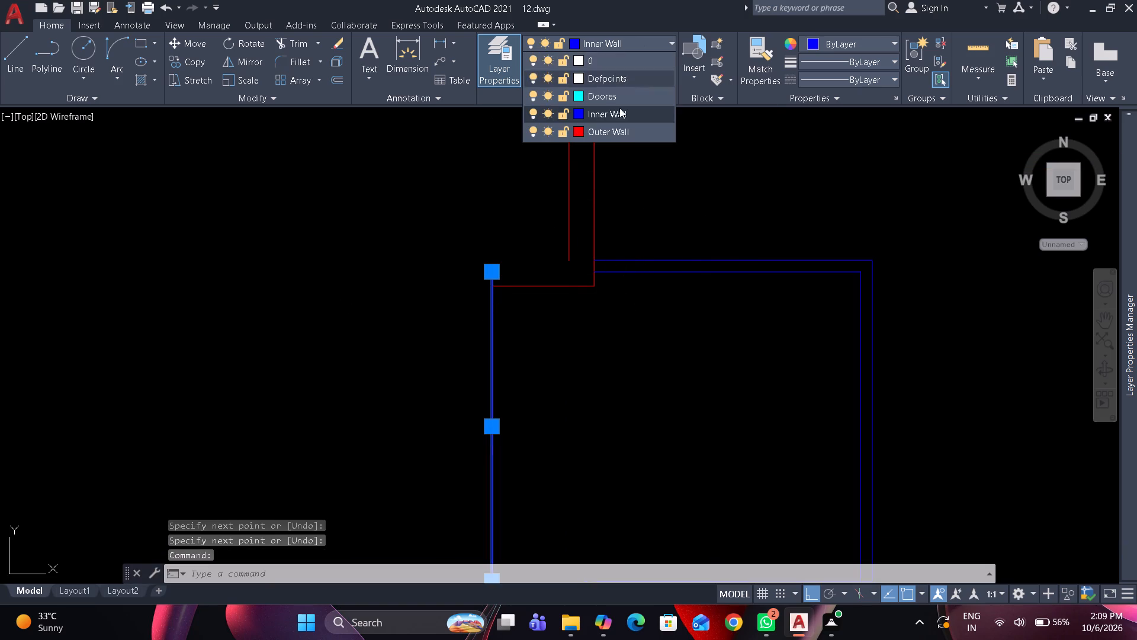
pyautogui.click(615, 131)
pyautogui.press('Escape')
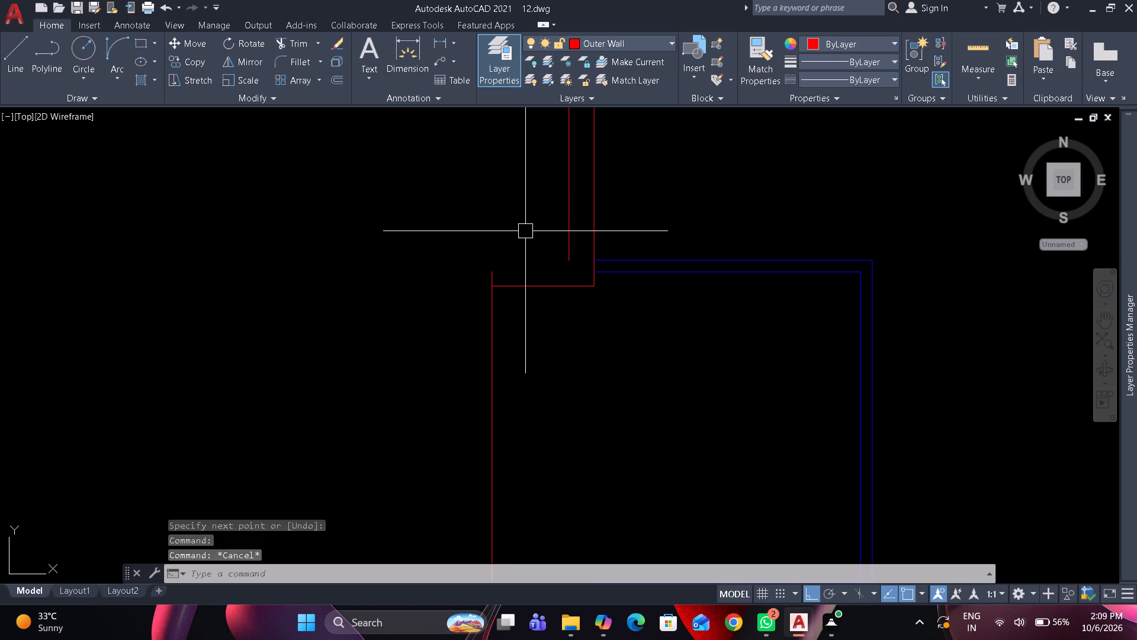
# Trim the far vertical line's short overhang above the new horizontal outer wall line.
pyautogui.write('tr')
pyautogui.press('space')
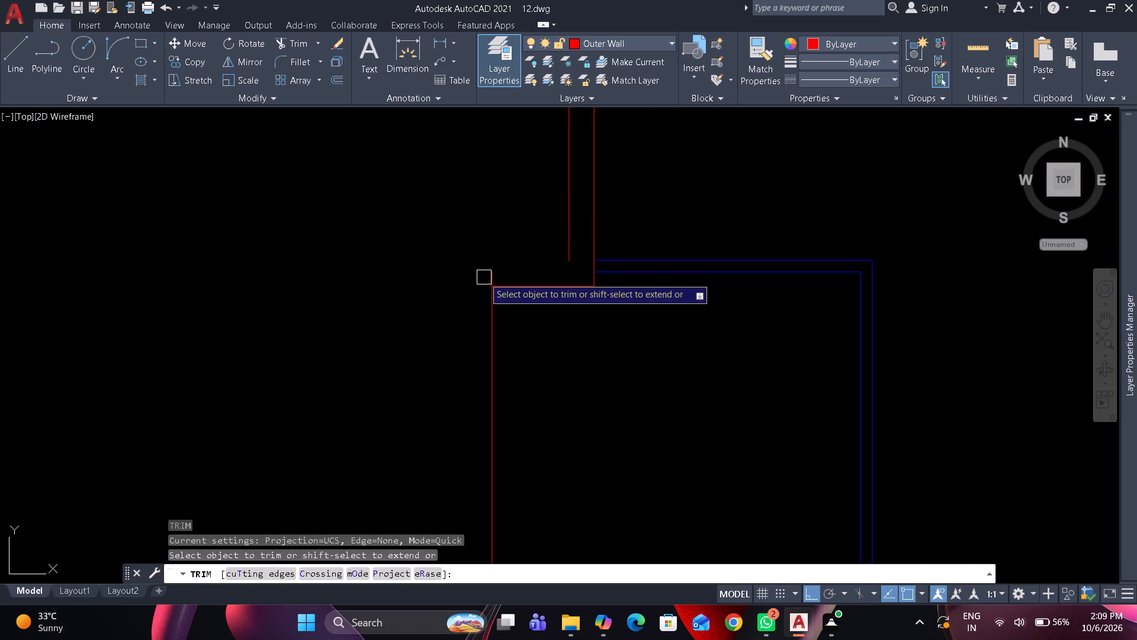
pyautogui.click(484, 277)
pyautogui.press('space')
pyautogui.press('space')
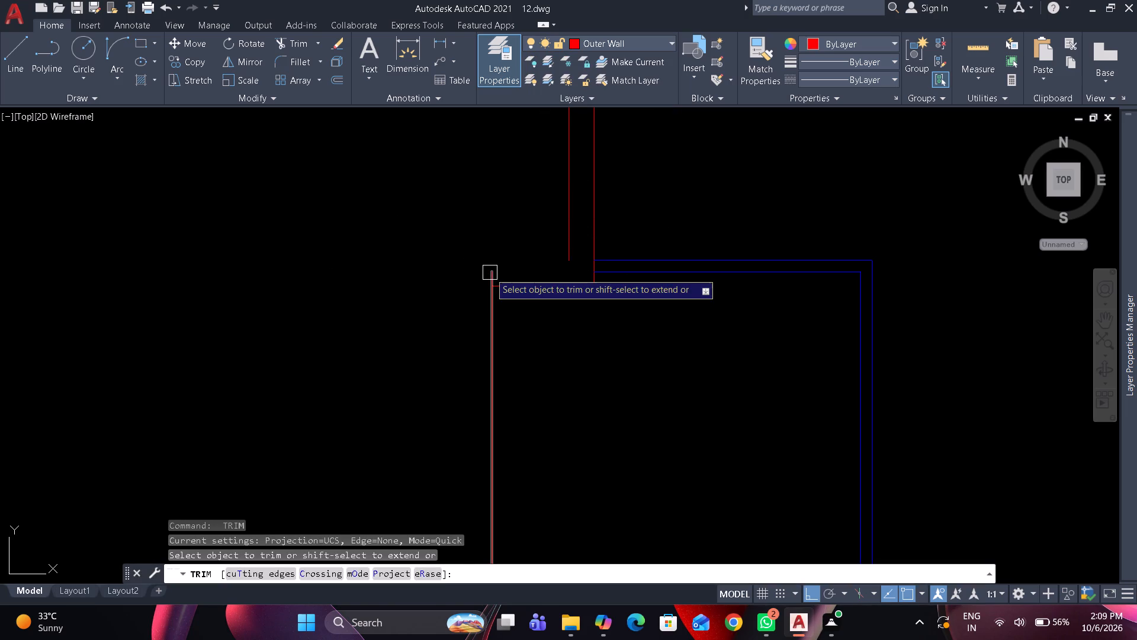
pyautogui.click(490, 273)
pyautogui.press('space')
# Offset the new vertical and horizontal outer wall lines 9" toward the outside of the room.
pyautogui.write('o')
pyautogui.press('space')
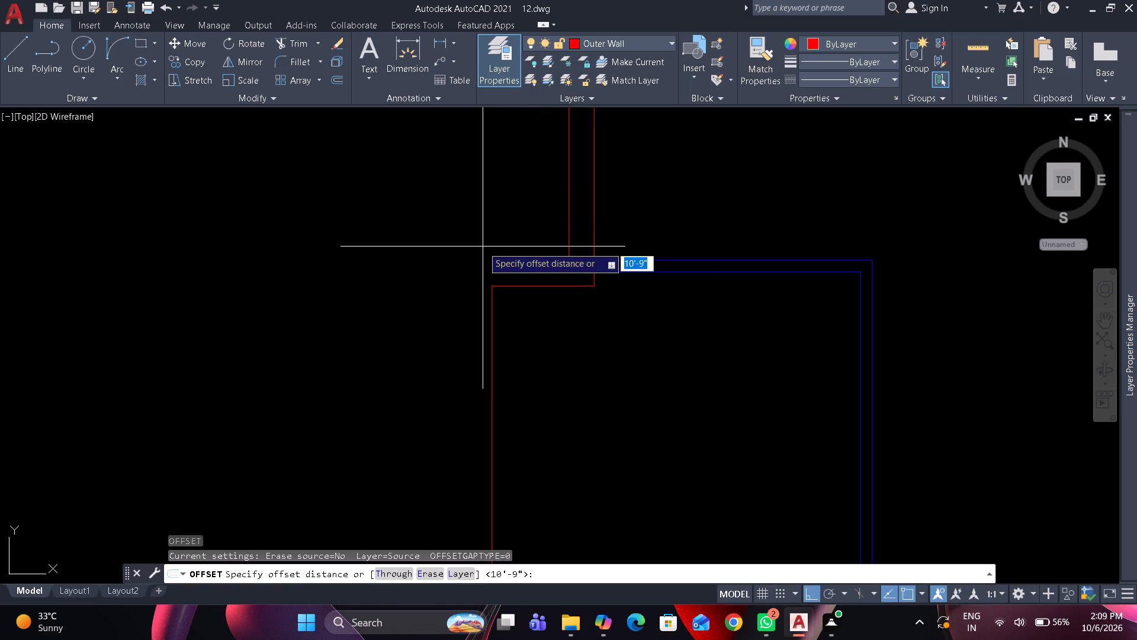
pyautogui.write('9"')
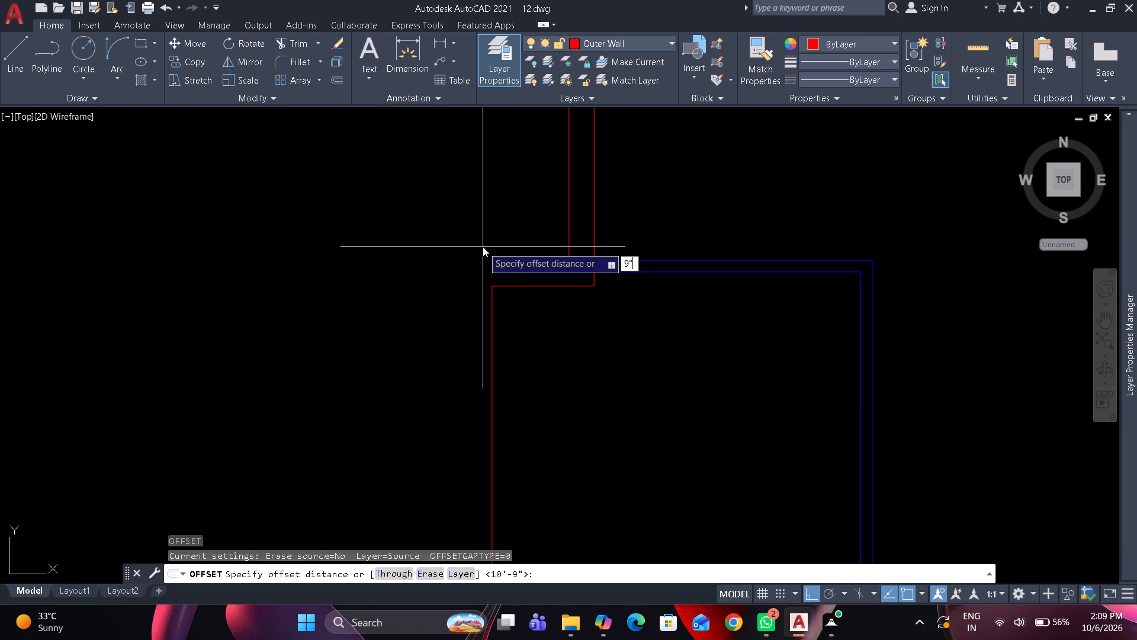
pyautogui.press('space')
pyautogui.click(489, 324)
pyautogui.click(413, 329)
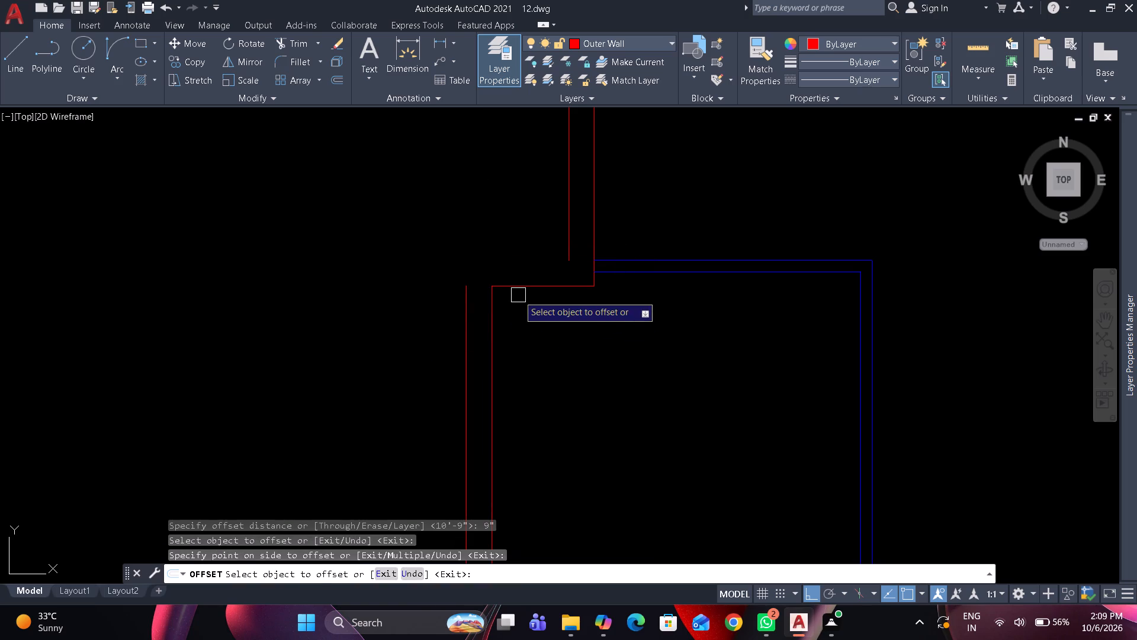
pyautogui.moveTo(525, 285); pyautogui.dragTo(521, 265)
pyautogui.click(497, 197)
pyautogui.press('space')
# Fillet the outer faces with zero radius at the existing wall junction and at the new room's upper outside corner.
pyautogui.write('f')
pyautogui.press('space')
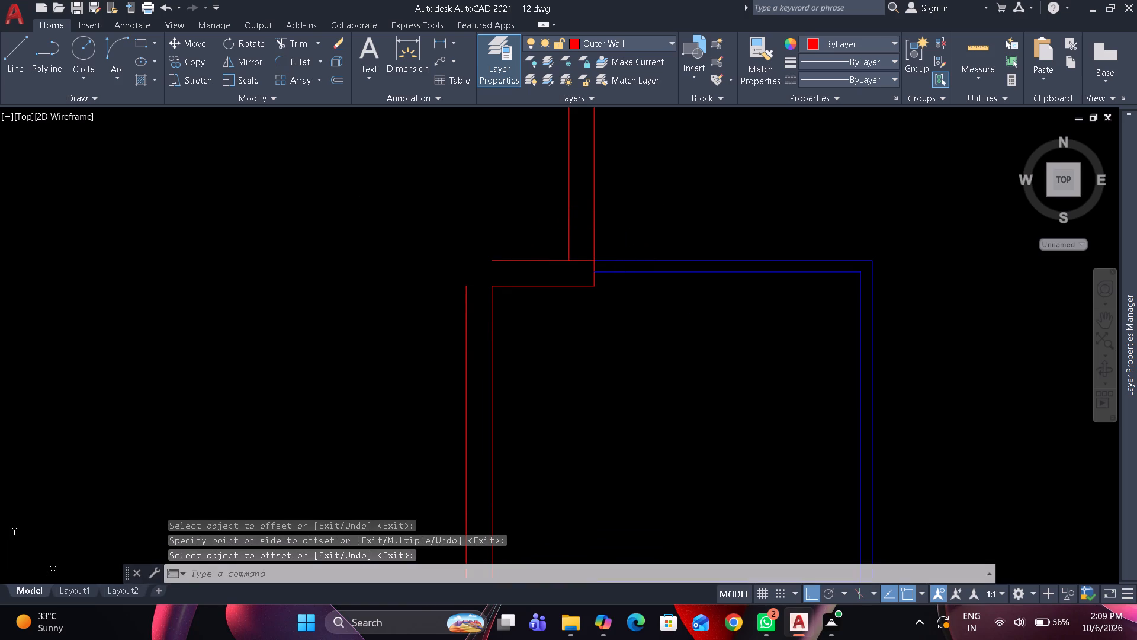
pyautogui.moveTo(522, 254); pyautogui.dragTo(528, 254)
pyautogui.click(566, 219)
pyautogui.press('space')
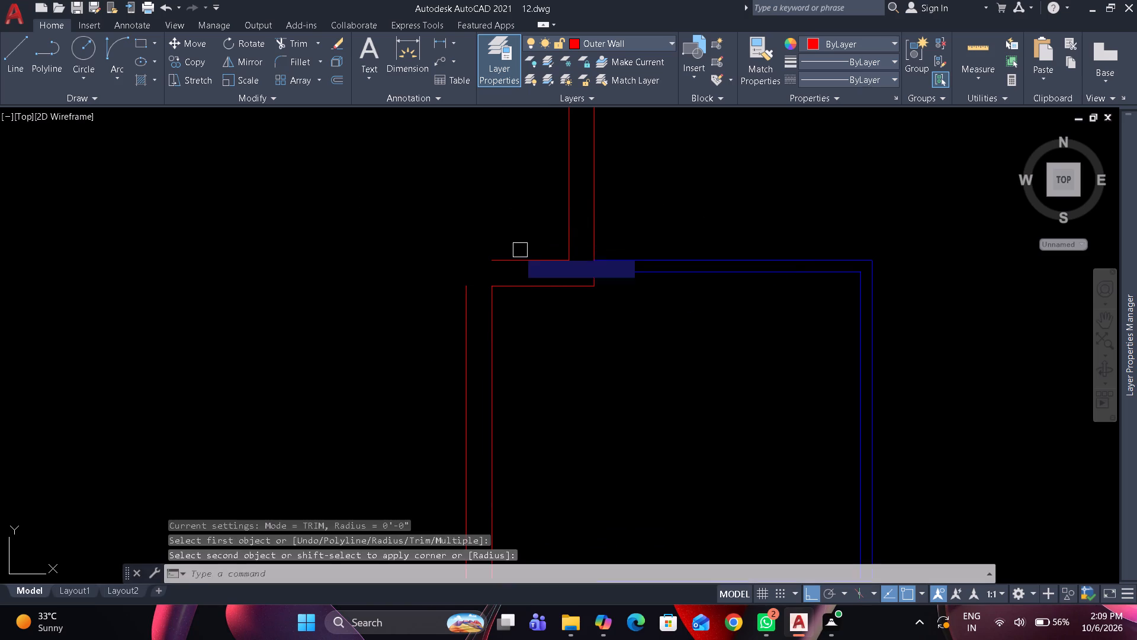
pyautogui.click(512, 258)
pyautogui.click(469, 287)
# Offset the new room's bottom horizontal line 9" downward, outside the room.
pyautogui.scroll(-2, 428, 236)
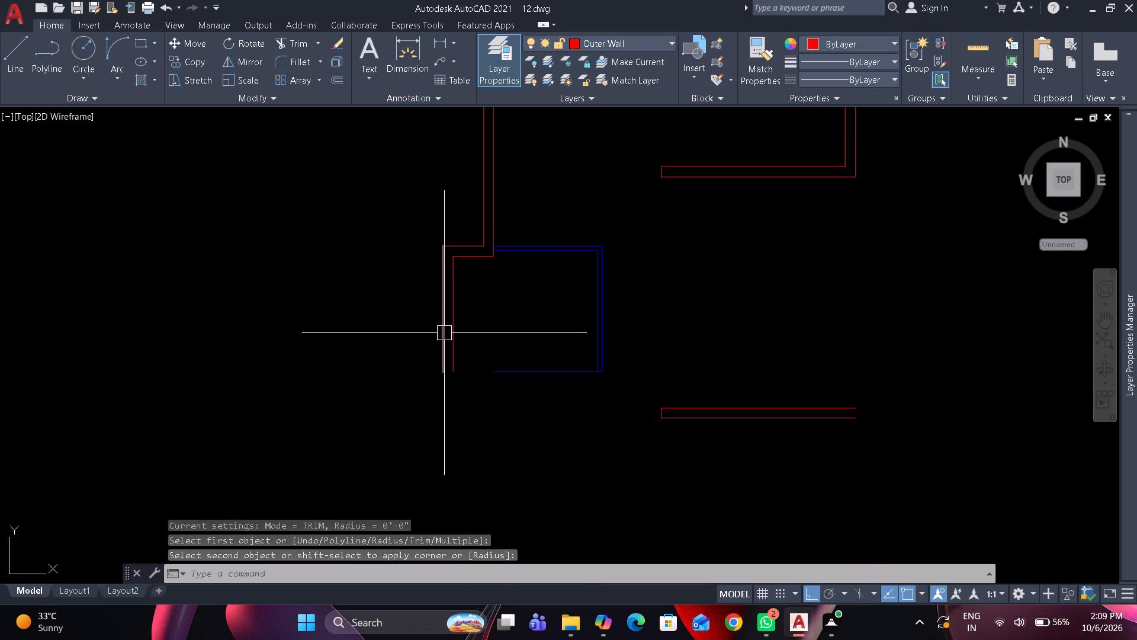
pyautogui.scroll(1, 485, 428)
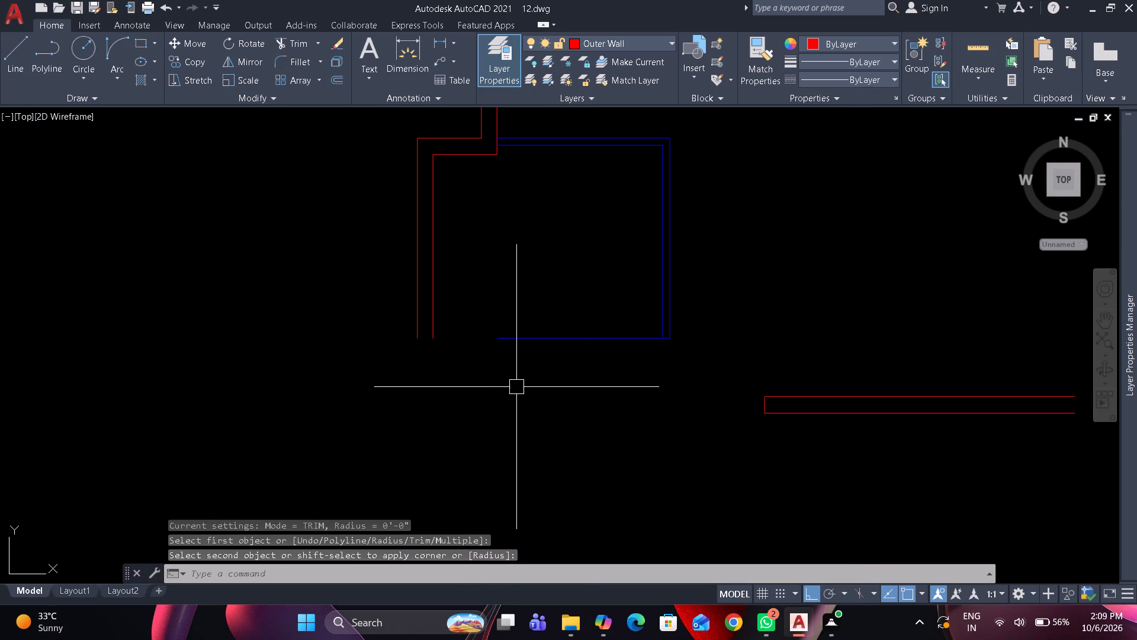
pyautogui.write('o')
pyautogui.press('space')
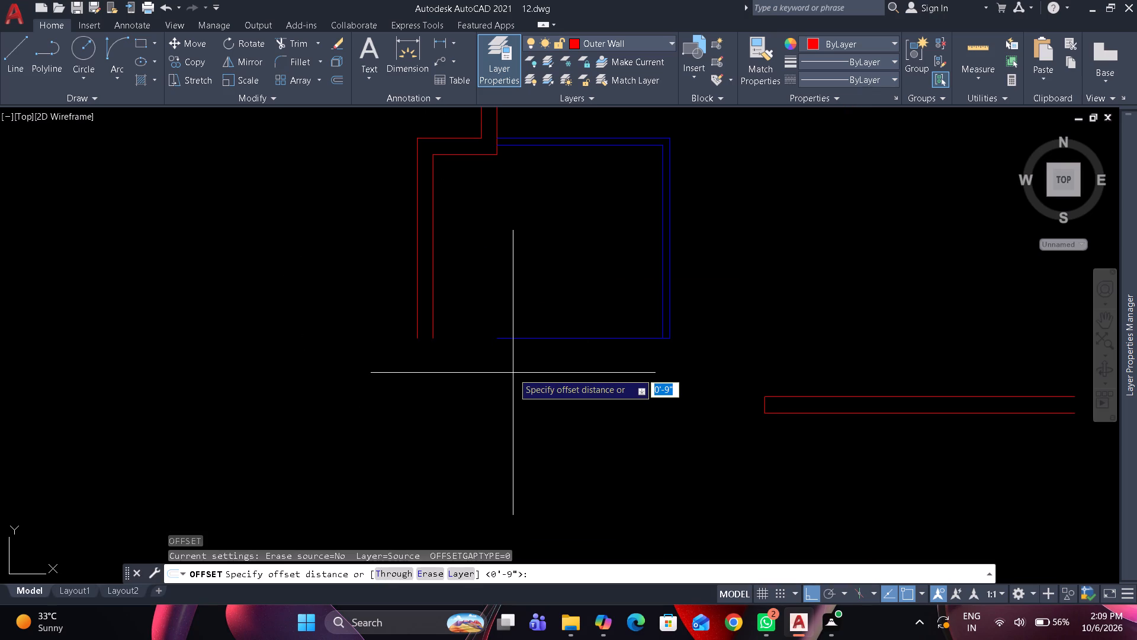
pyautogui.press('space')
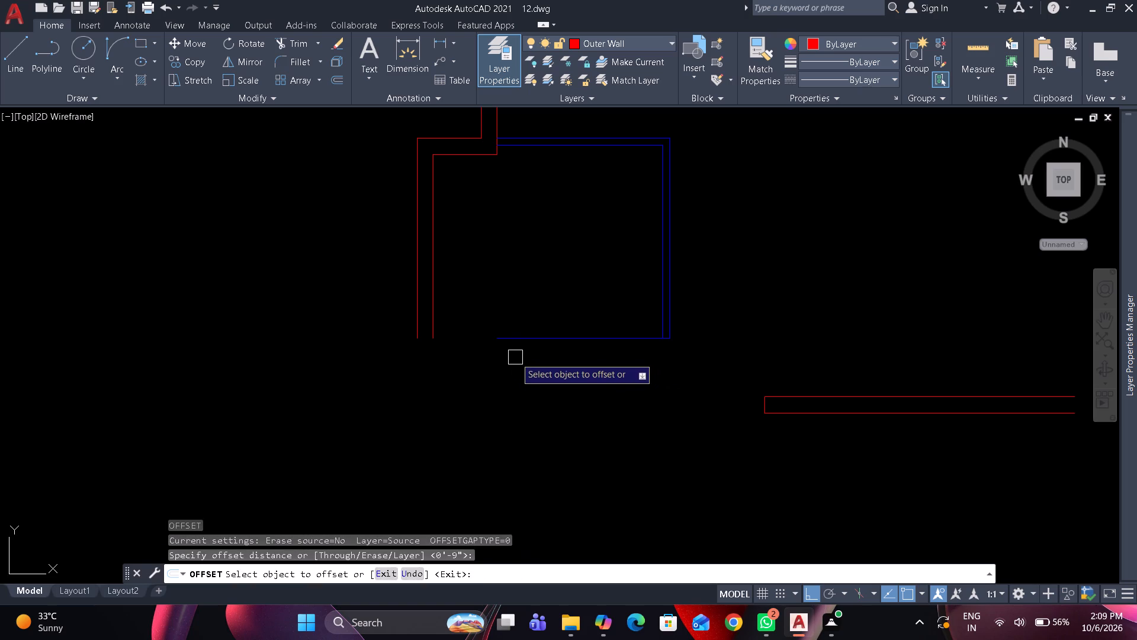
pyautogui.click(547, 338)
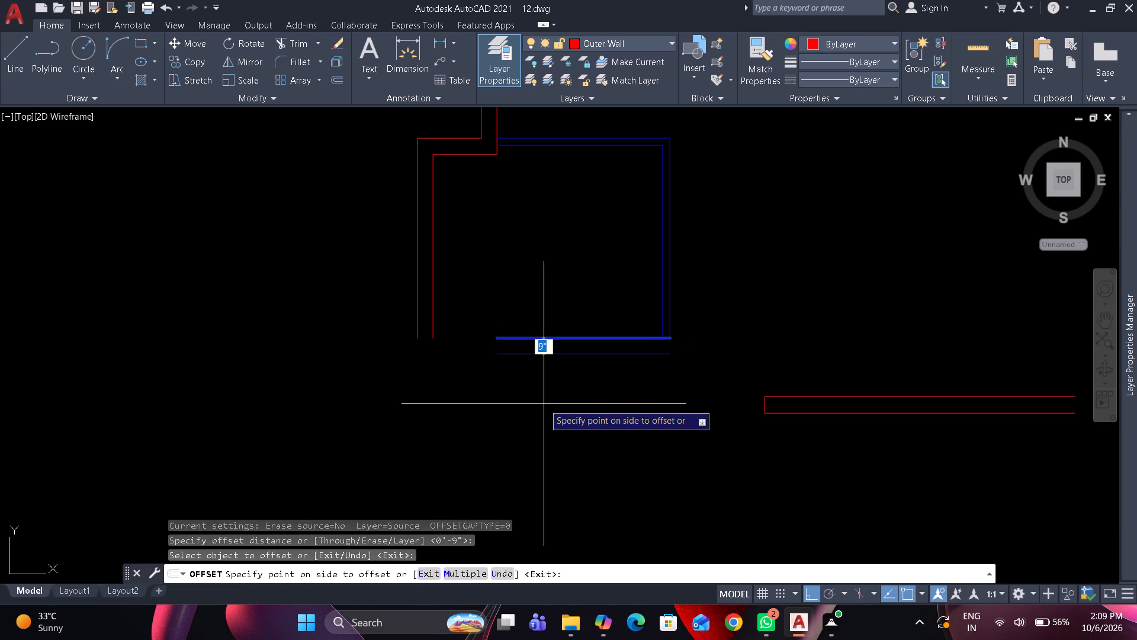
pyautogui.click(544, 404)
pyautogui.press('space')
# Offset the new room's original bottom line 4" downward, between the two existing horizontal lines.
pyautogui.press('space')
pyautogui.write('4')
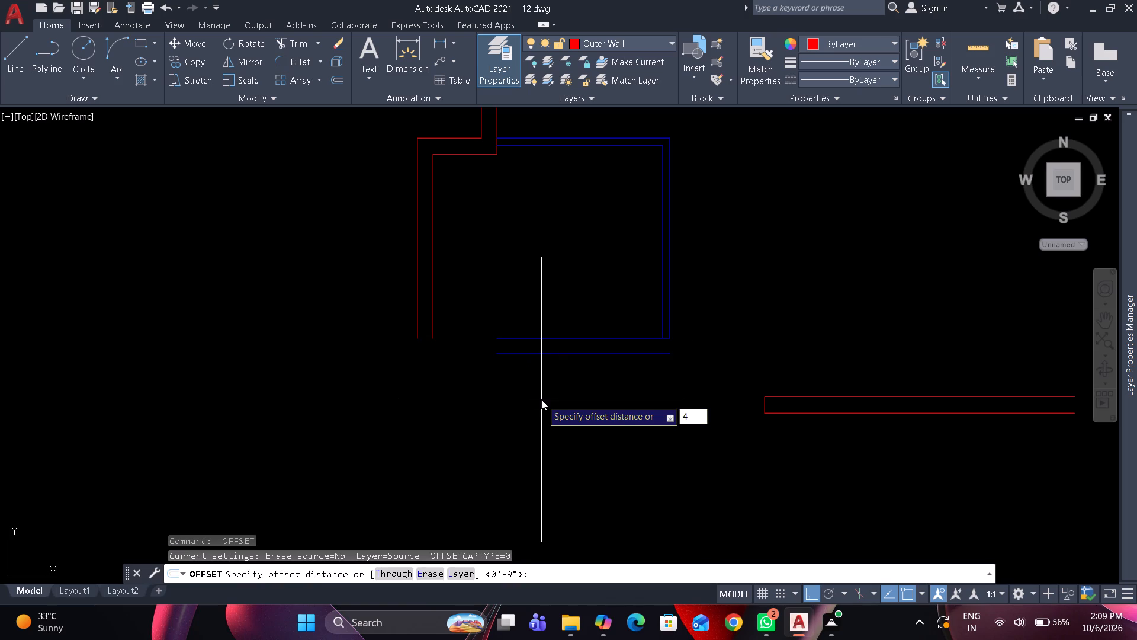
pyautogui.hotkey('shift', '"')
pyautogui.press('space')
pyautogui.scroll(2, 541, 399)
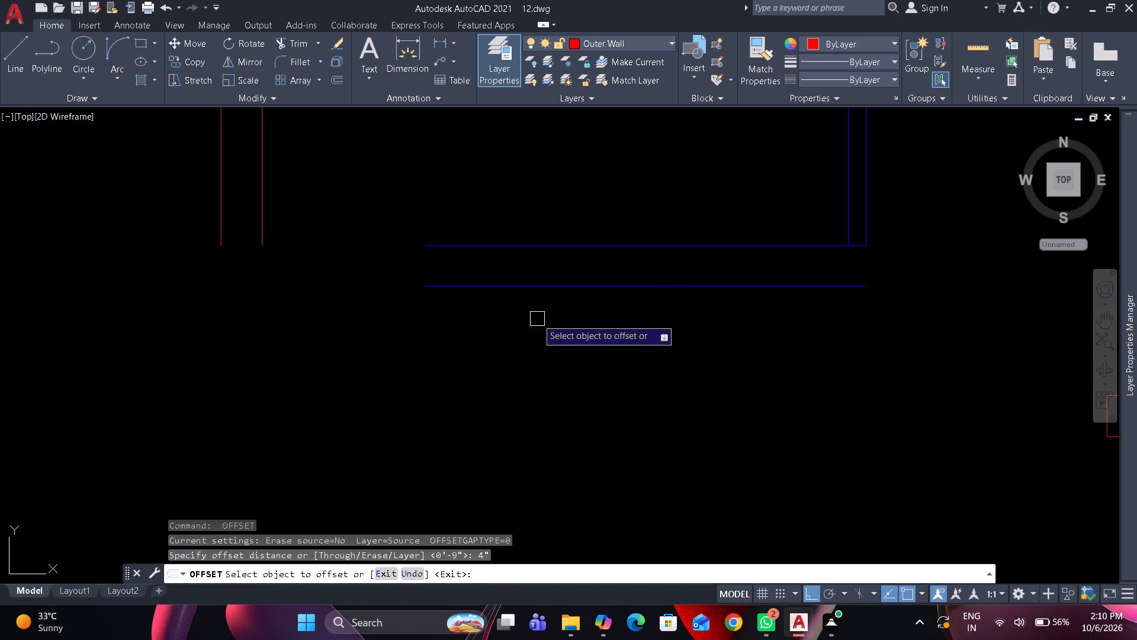
pyautogui.click(522, 247)
pyautogui.click(514, 380)
pyautogui.press('space')
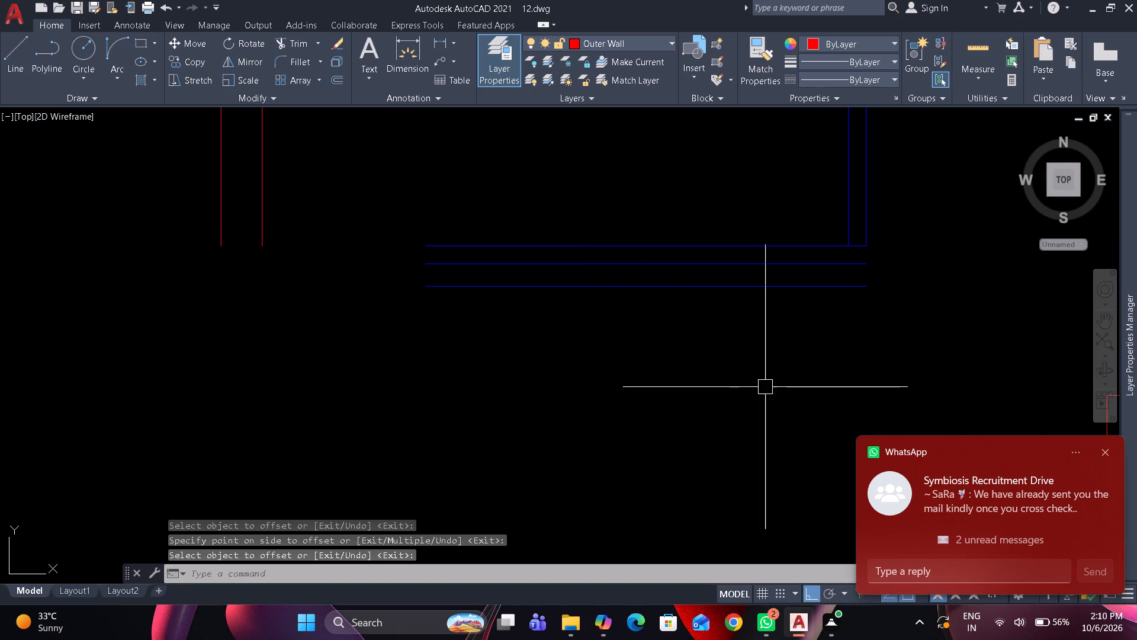
pyautogui.click(1109, 450)
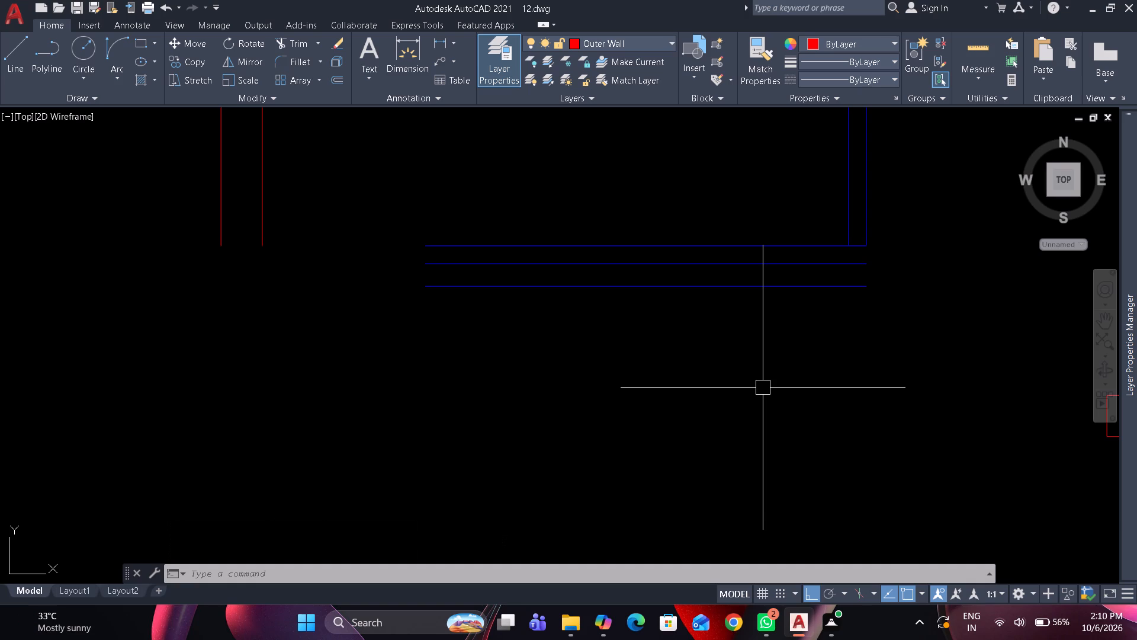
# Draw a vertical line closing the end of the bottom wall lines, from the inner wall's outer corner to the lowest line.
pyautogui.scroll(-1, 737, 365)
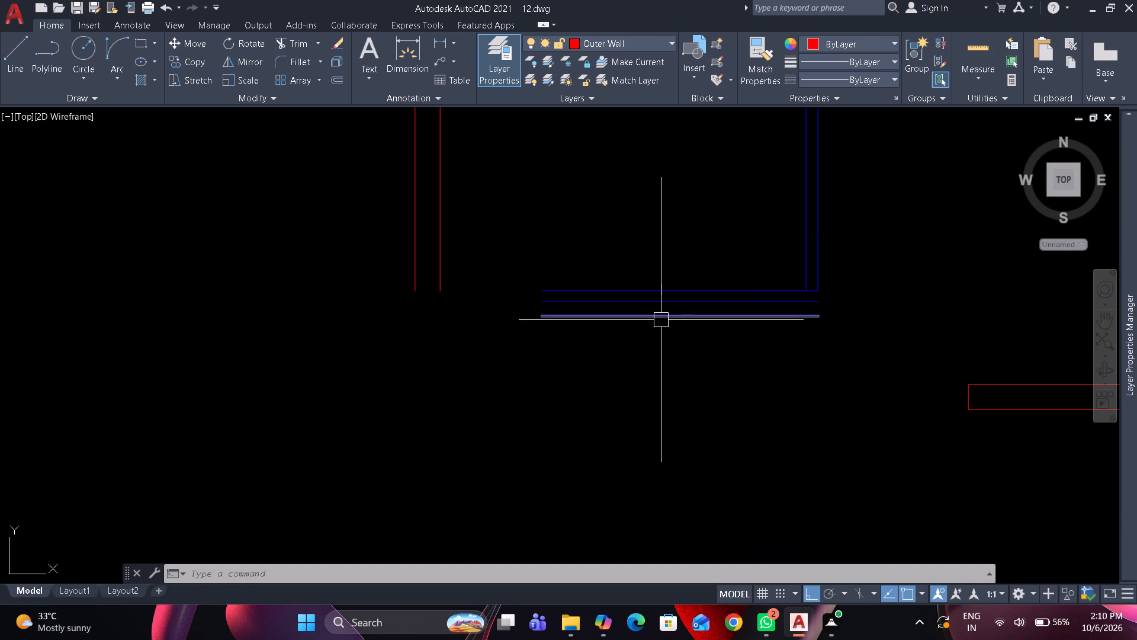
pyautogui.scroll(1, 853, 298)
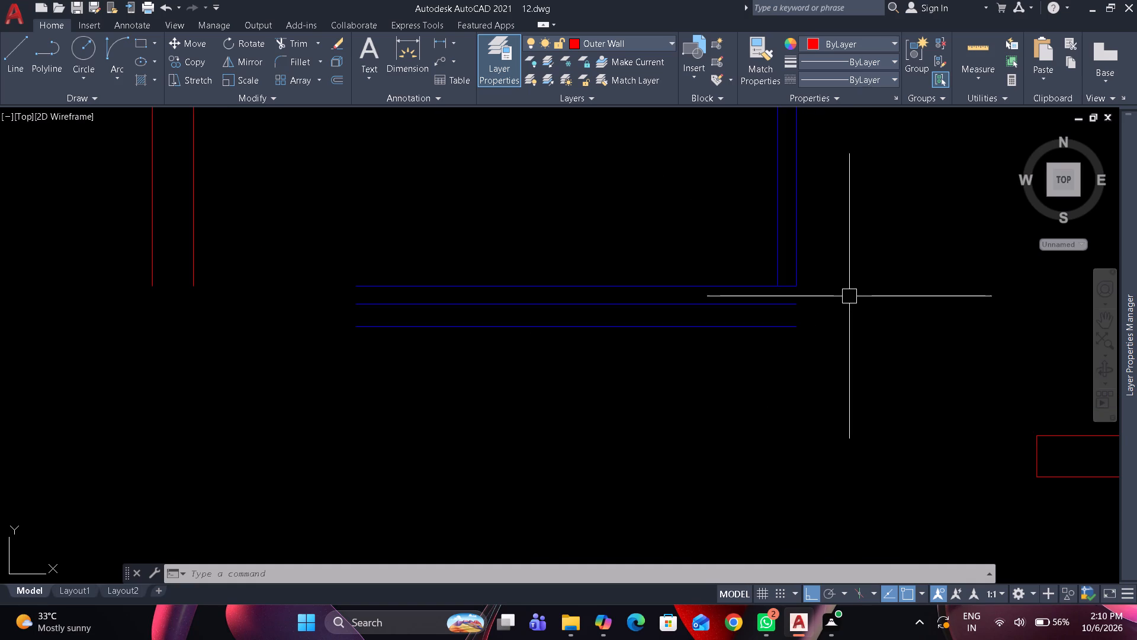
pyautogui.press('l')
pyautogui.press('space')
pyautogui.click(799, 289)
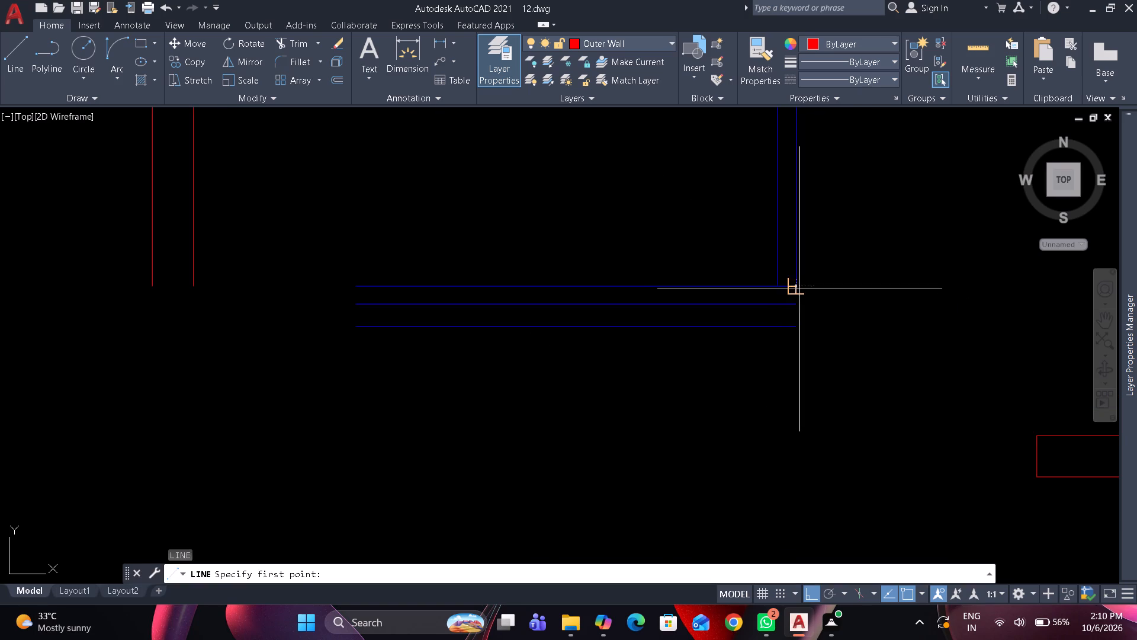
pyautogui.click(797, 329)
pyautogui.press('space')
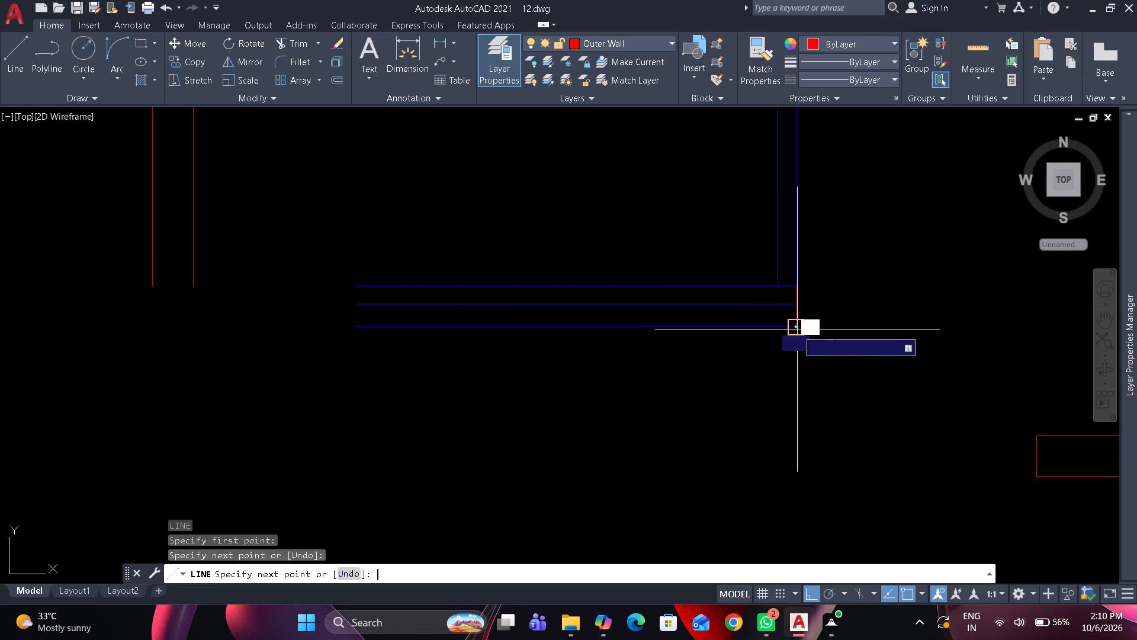
# Draw a 4'-1" by 9" rectangle from the inner wall's outer bottom corner to the midpoint of the lowest wall line.
pyautogui.press('r')
pyautogui.write('ec')
pyautogui.press('space')
pyautogui.moveTo(795, 280); pyautogui.dragTo(781, 284)
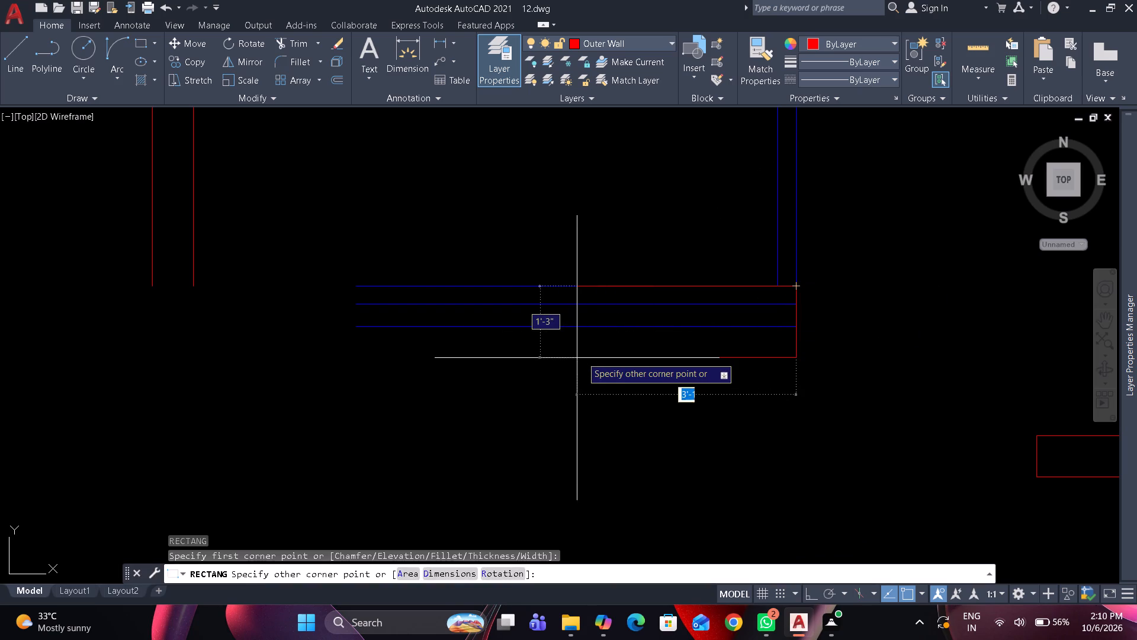
pyautogui.click(582, 328)
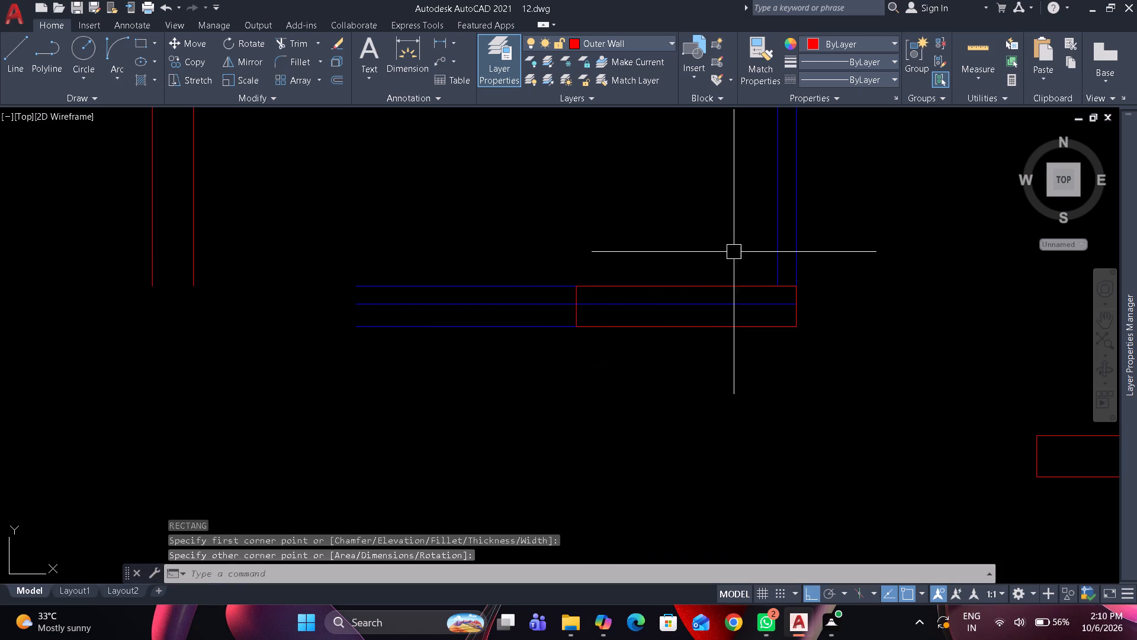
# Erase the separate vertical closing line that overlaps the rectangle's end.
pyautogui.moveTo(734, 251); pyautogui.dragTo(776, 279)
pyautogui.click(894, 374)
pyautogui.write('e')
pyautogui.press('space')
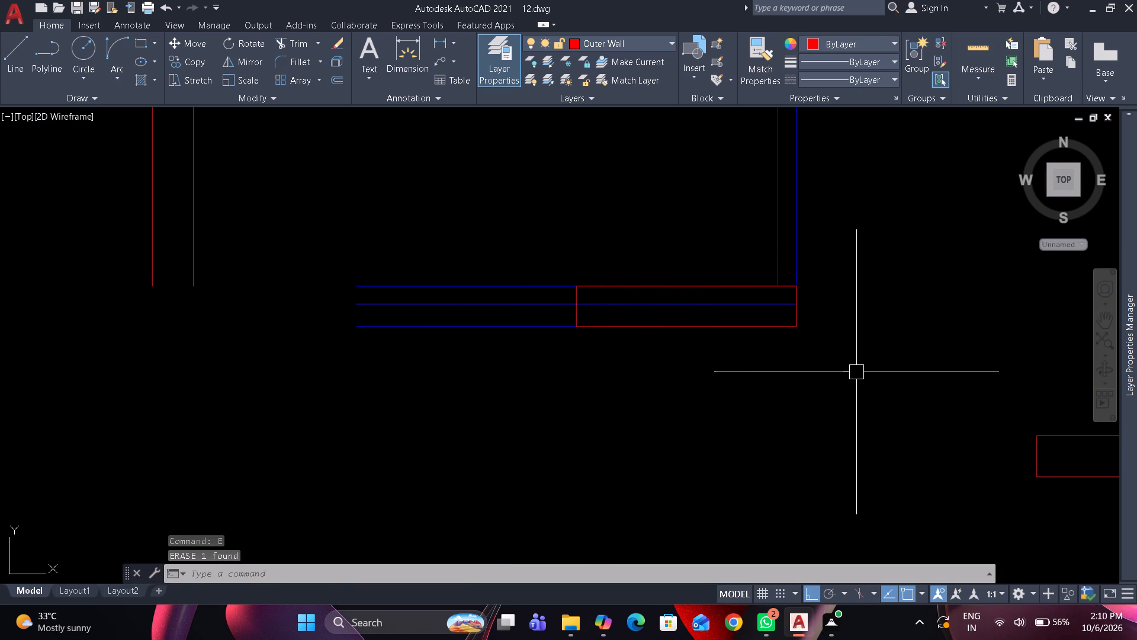
# Trim away the lowest wall line beyond the rectangle and the middle line's portion inside the rectangle.
pyautogui.press('t')
pyautogui.press('r')
pyautogui.press('space')
pyautogui.click(465, 334)
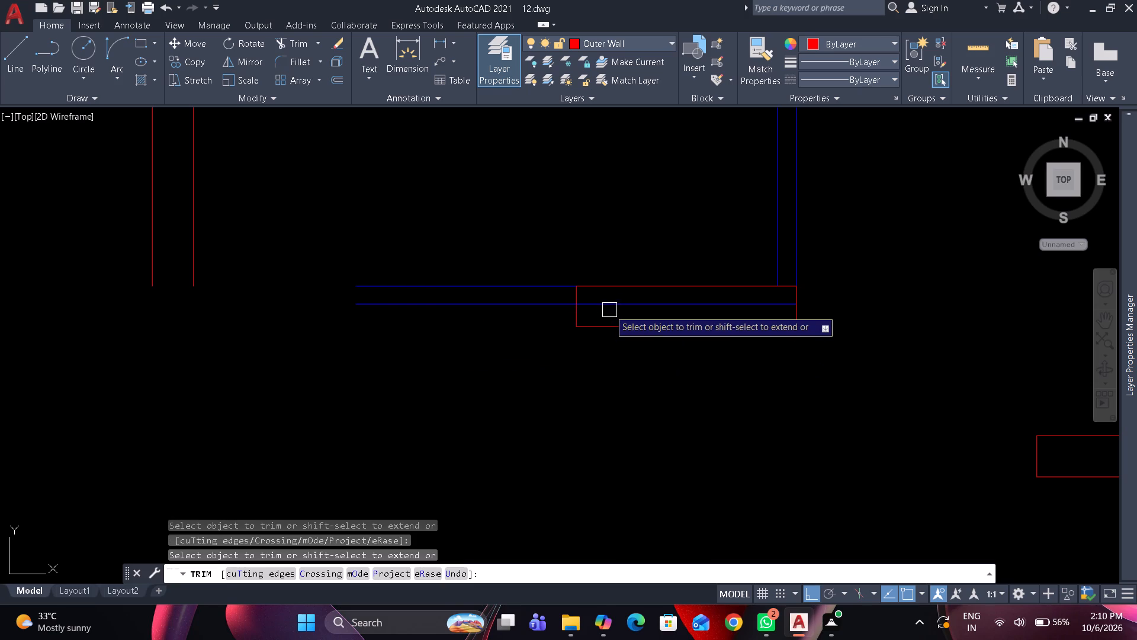
pyautogui.click(609, 310)
pyautogui.press('space')
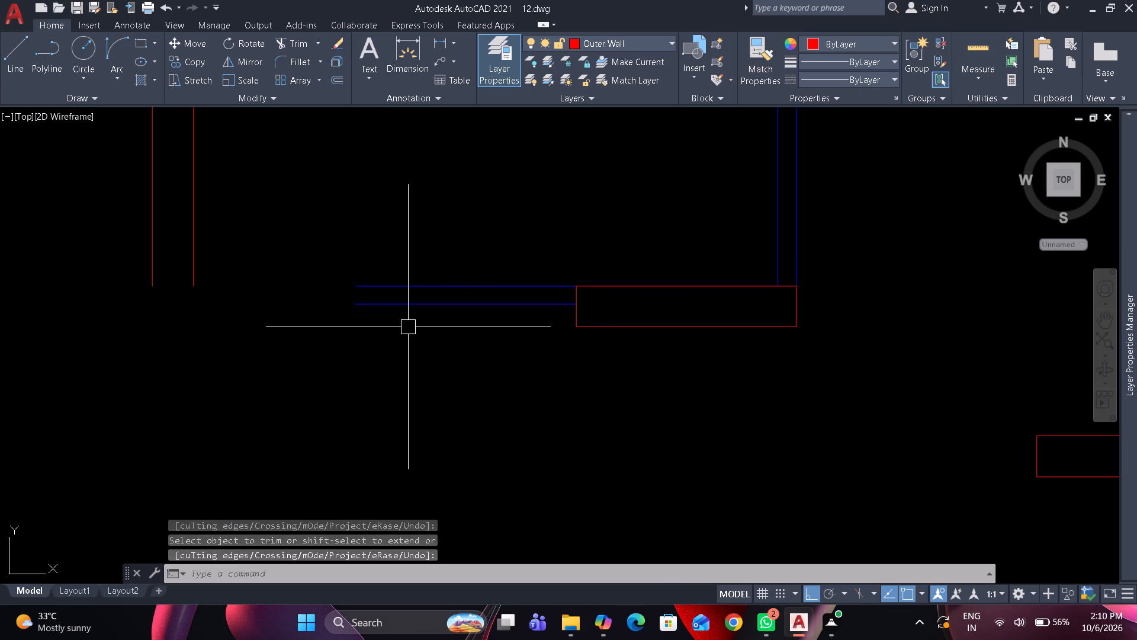
# Extend the upper line of the room's bottom wall to the left outer wall's inner line.
pyautogui.moveTo(378, 329); pyautogui.dragTo(508, 372, button='middle')
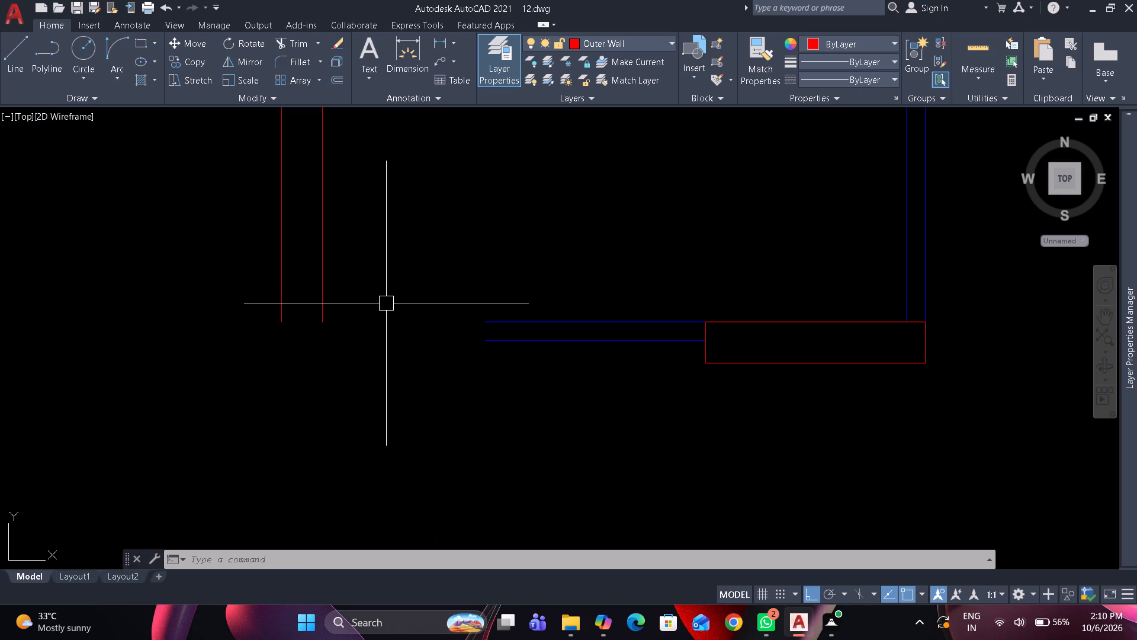
pyautogui.write('exv')
pyautogui.press('BackSpace')
pyautogui.press('space')
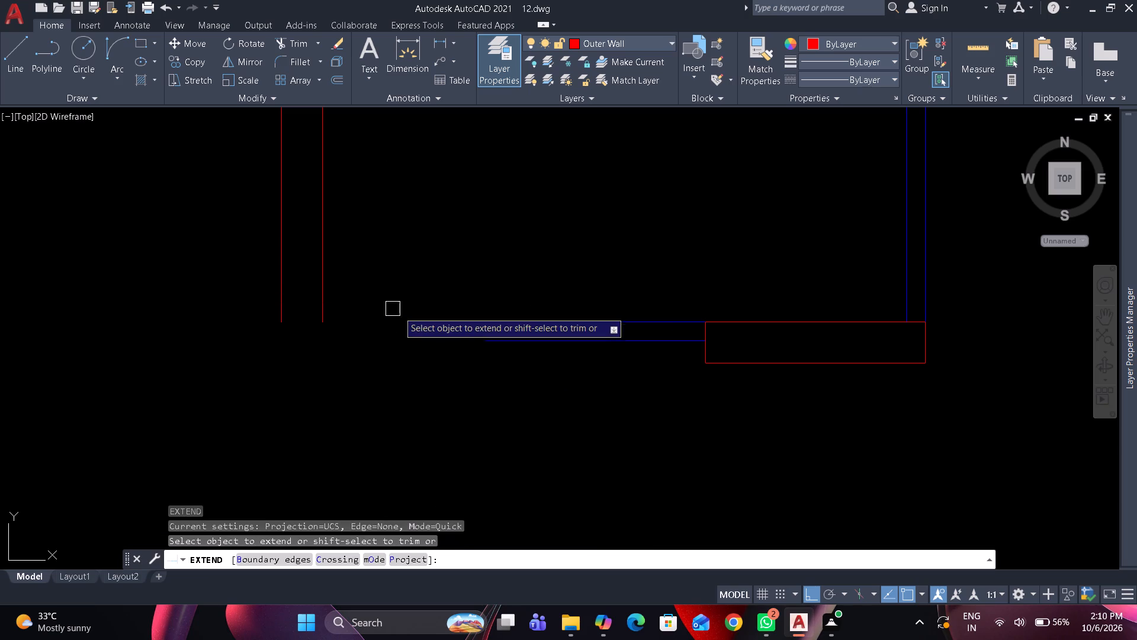
pyautogui.moveTo(523, 317); pyautogui.dragTo(503, 305)
pyautogui.press('space')
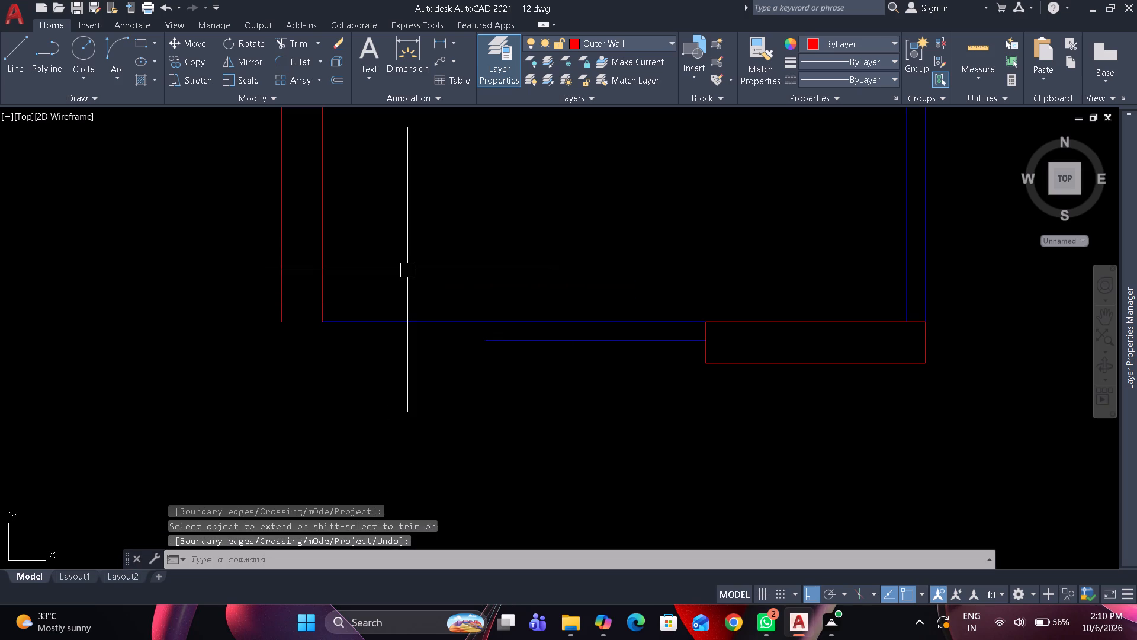
pyautogui.press('space')
pyautogui.press('Escape')
# Fillet the left outer wall's outer line with the bottom wall's lower line into a square corner.
pyautogui.write('f')
pyautogui.press('space')
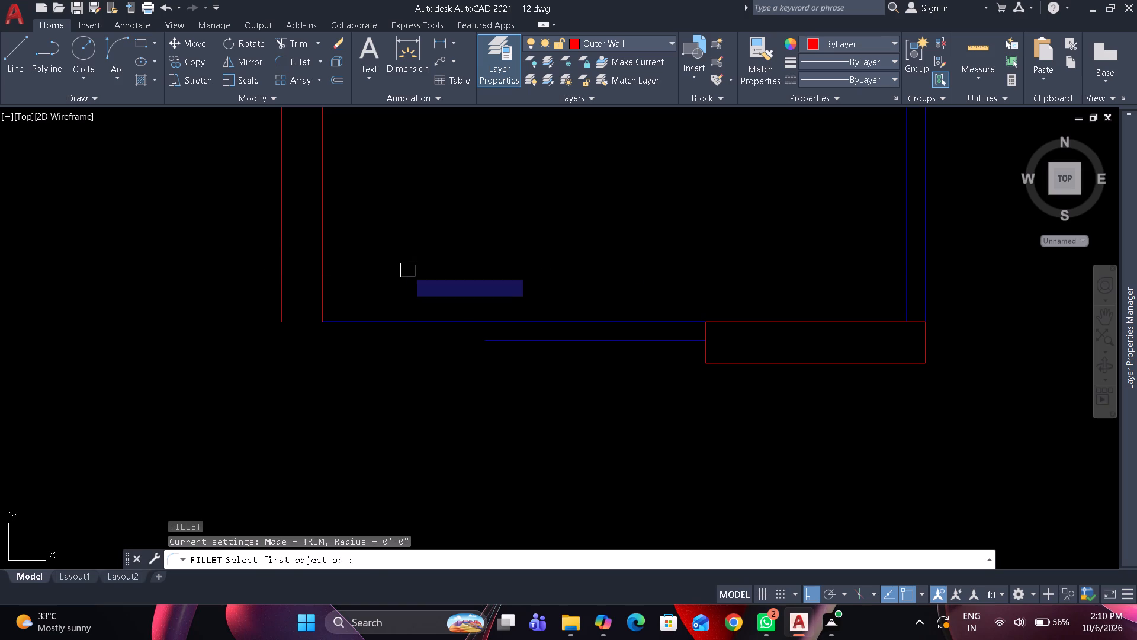
pyautogui.click(278, 297)
pyautogui.click(527, 341)
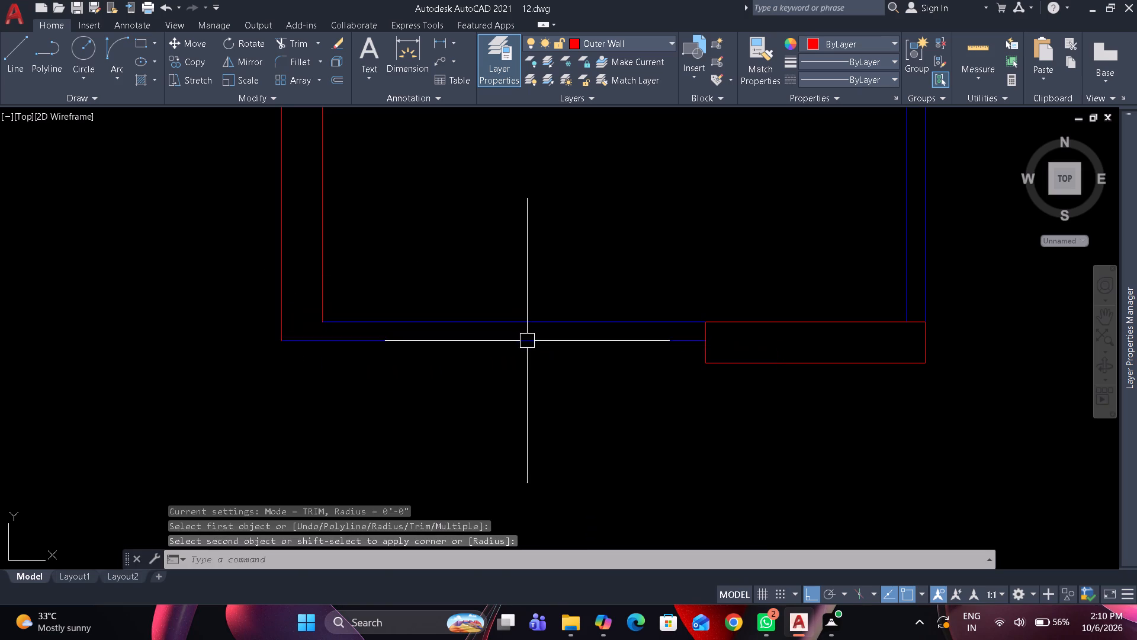
# Extend the left outer wall's inner line down to the bottom wall's lower line.
pyautogui.press('e')
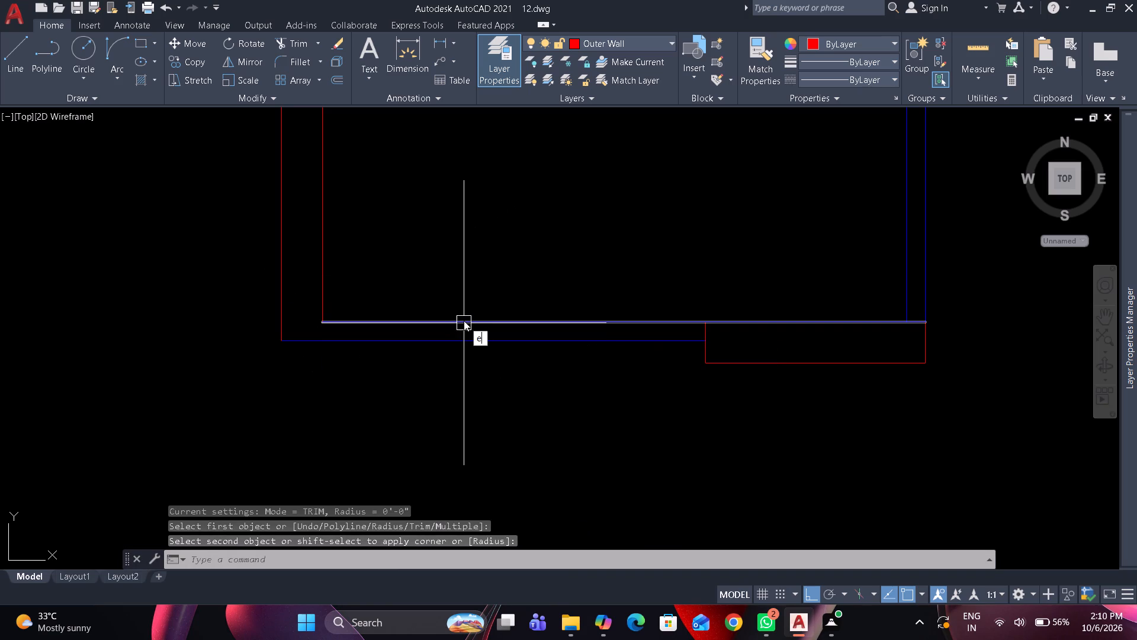
pyautogui.press('x')
pyautogui.press('space')
pyautogui.click(328, 293)
pyautogui.press('space')
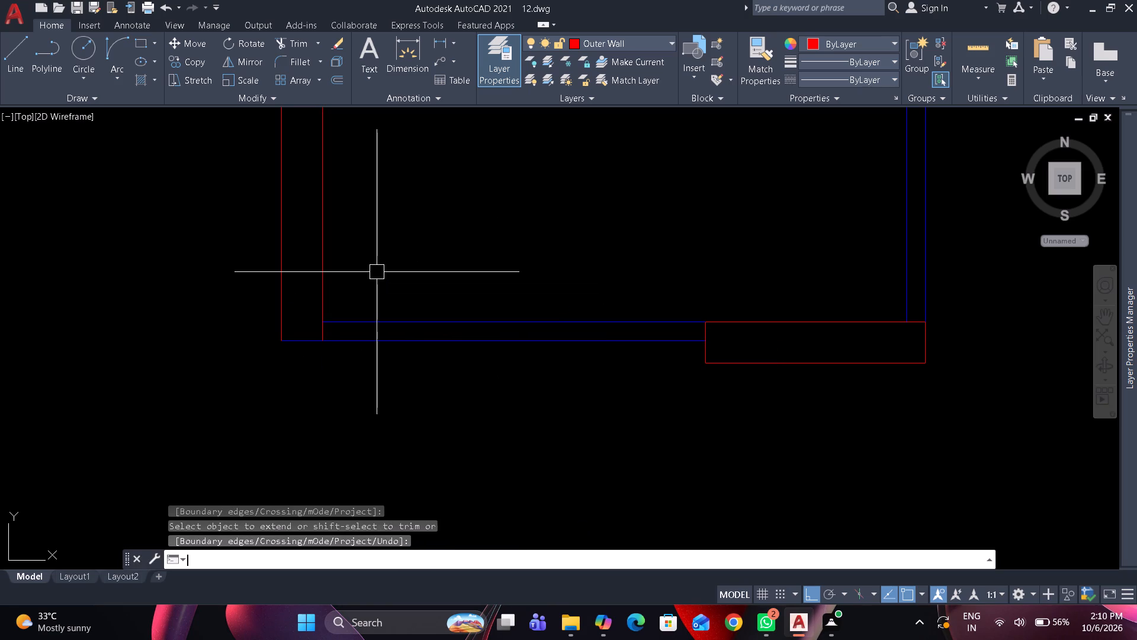
# Draw a vertical construction line through the room's outer bottom-left corner.
pyautogui.scroll(-1, 377, 272)
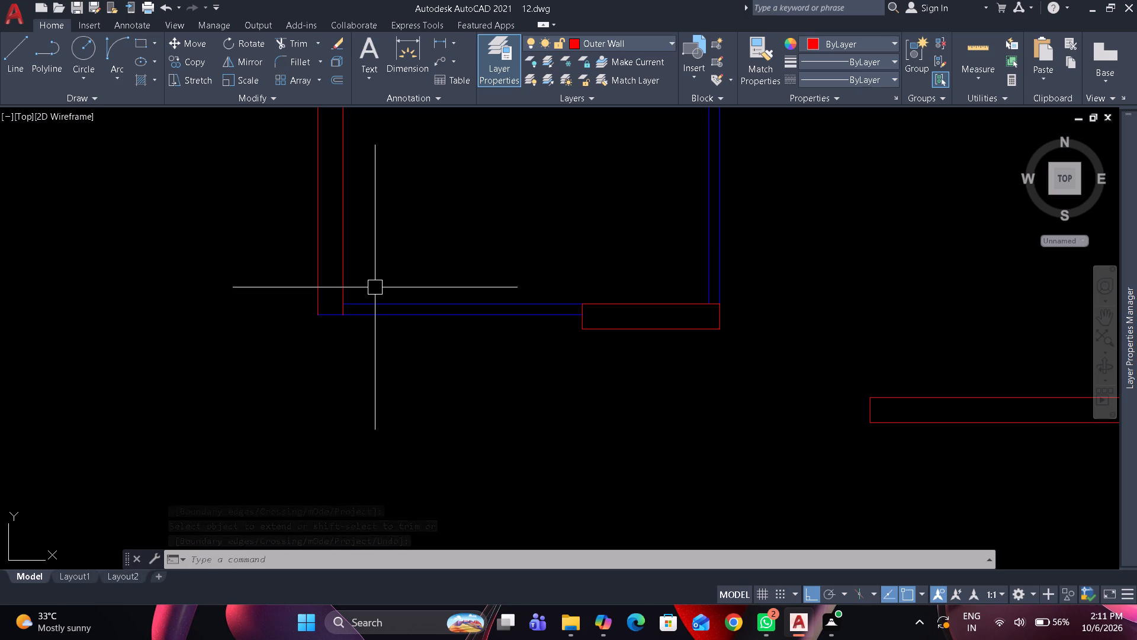
pyautogui.scroll(-2, 370, 291)
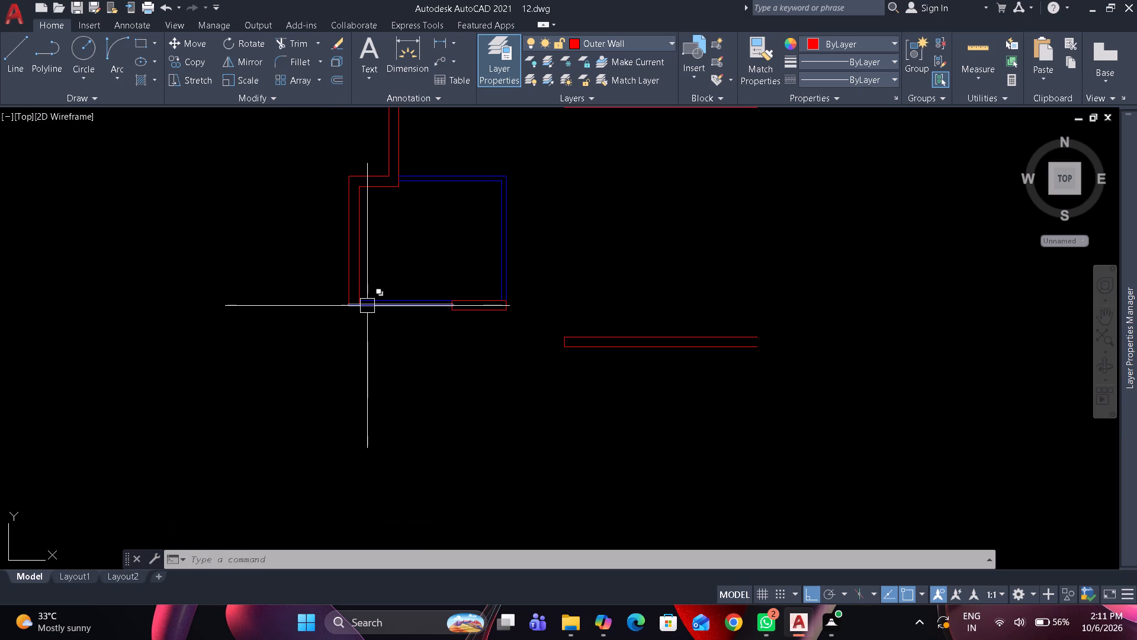
pyautogui.moveTo(367, 307); pyautogui.dragTo(367, 335, button='middle')
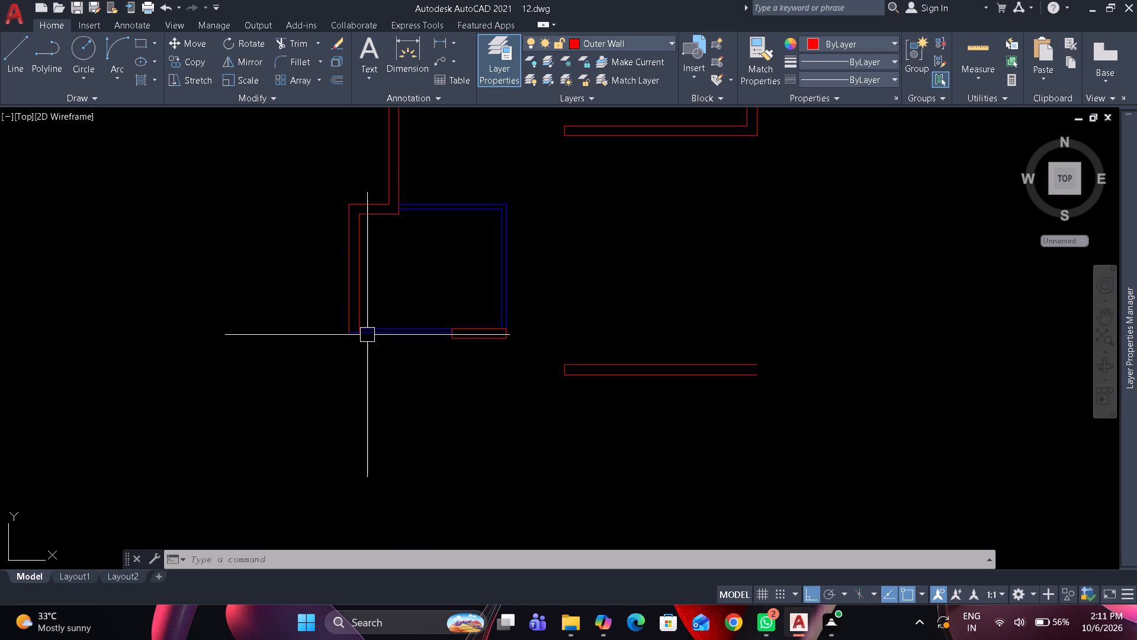
pyautogui.scroll(2, 571, 332)
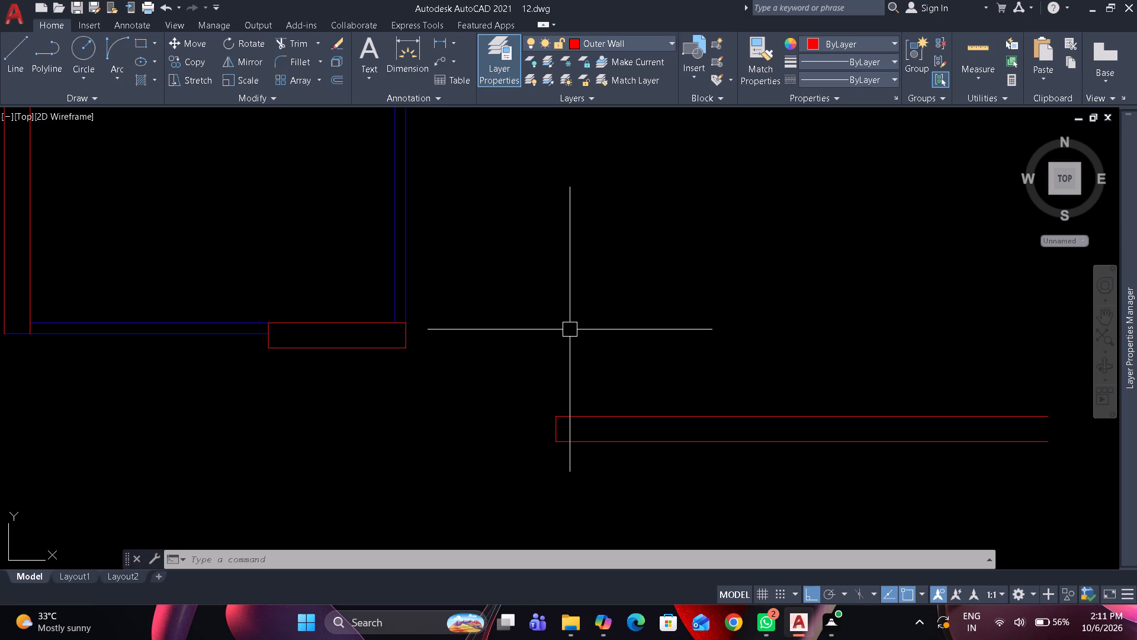
pyautogui.scroll(-2, 568, 329)
pyautogui.press('x')
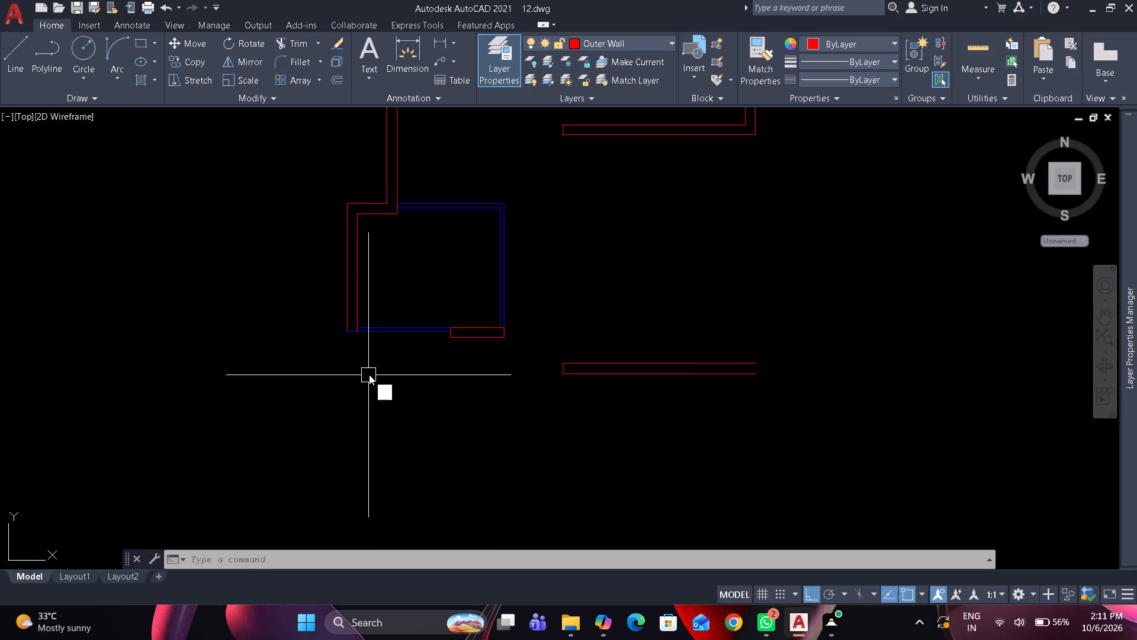
pyautogui.write('l')
pyautogui.press('space')
pyautogui.moveTo(351, 330); pyautogui.dragTo(349, 343)
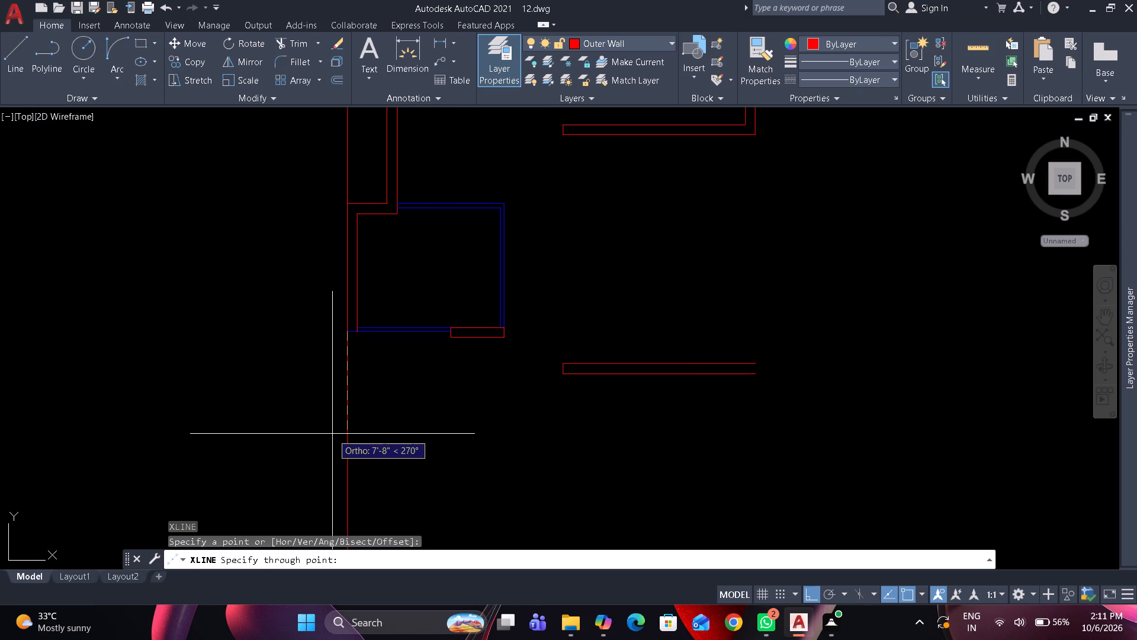
pyautogui.click(332, 434)
pyautogui.press('space')
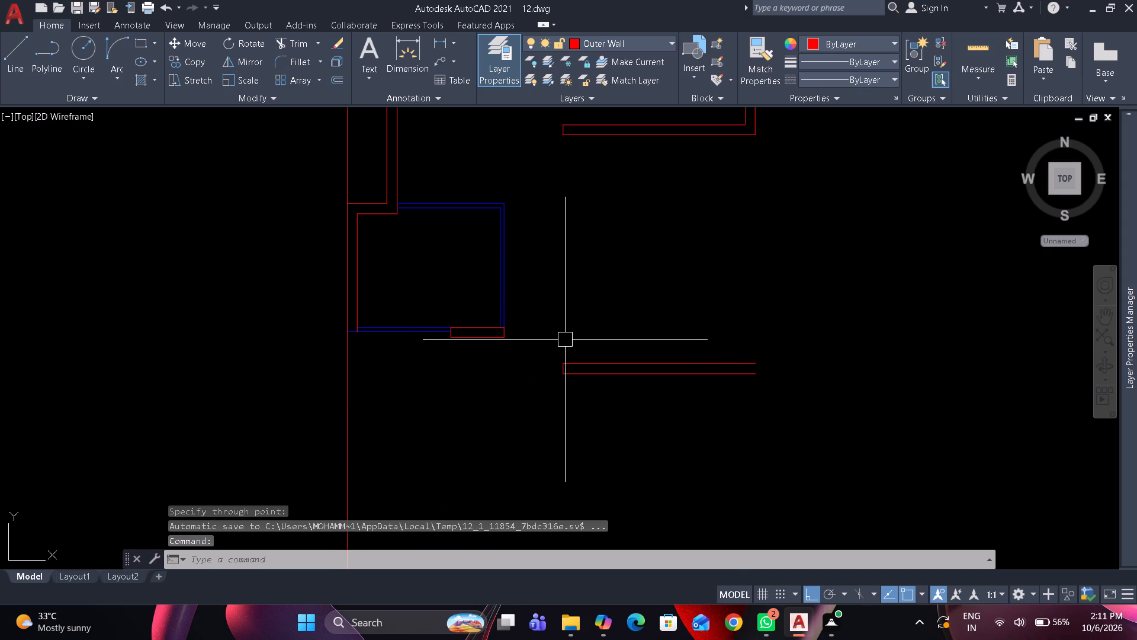
# Extend both lines of the separate horizontal wall below the room leftward to the vertical construction line.
pyautogui.write('ex')
pyautogui.press('space')
pyautogui.moveTo(583, 319); pyautogui.dragTo(588, 351)
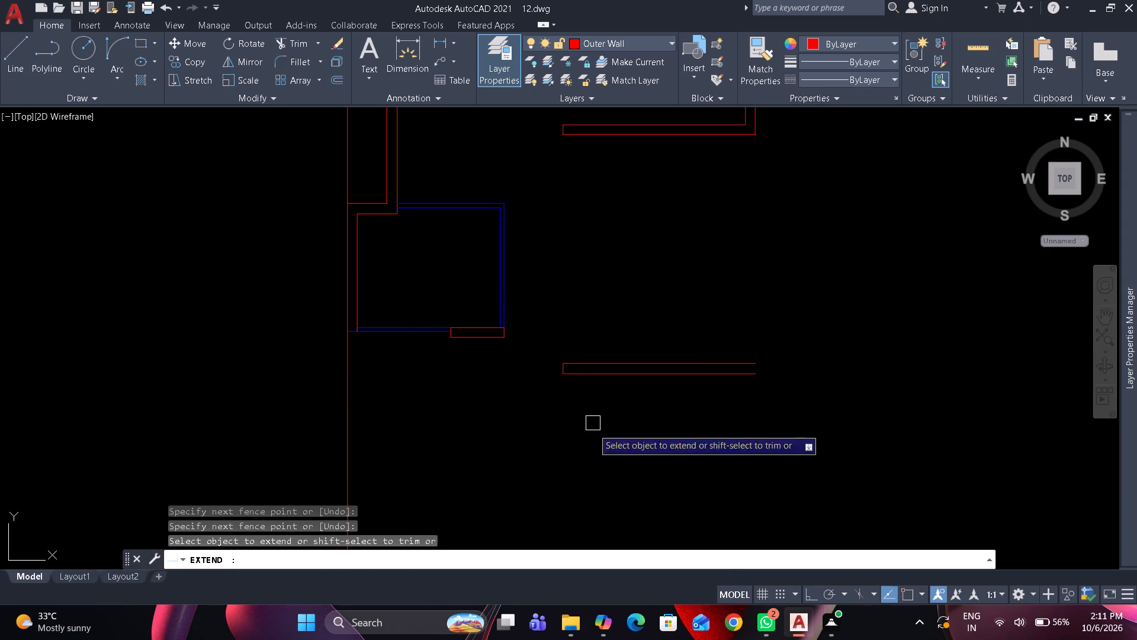
pyautogui.moveTo(608, 309); pyautogui.dragTo(605, 351)
pyautogui.click(584, 428)
pyautogui.press('space')
pyautogui.scroll(2, 534, 348)
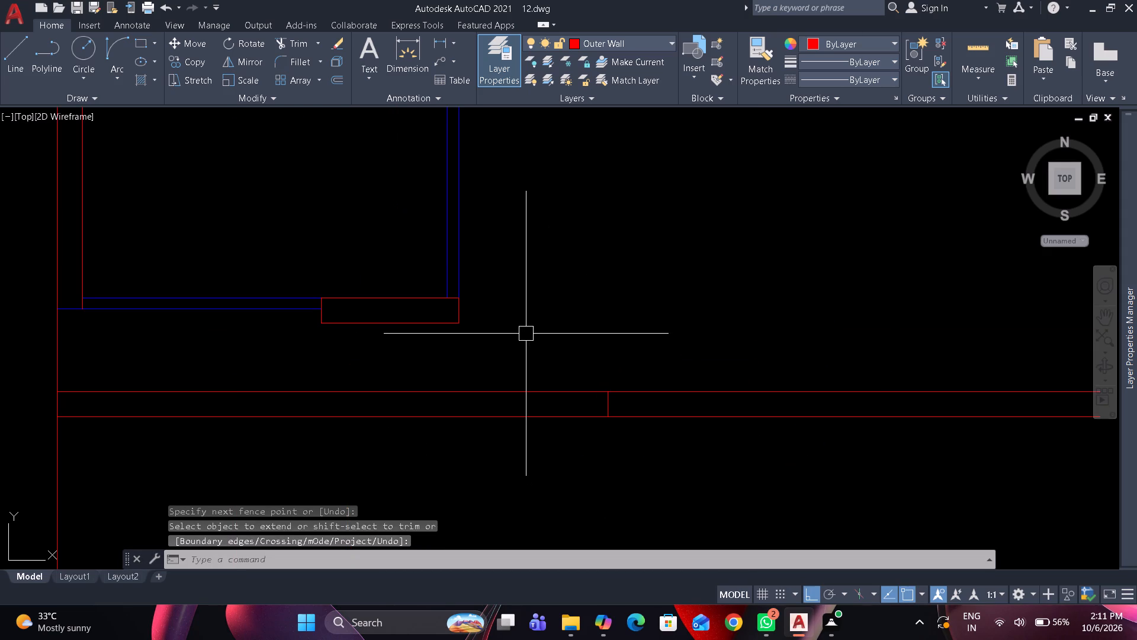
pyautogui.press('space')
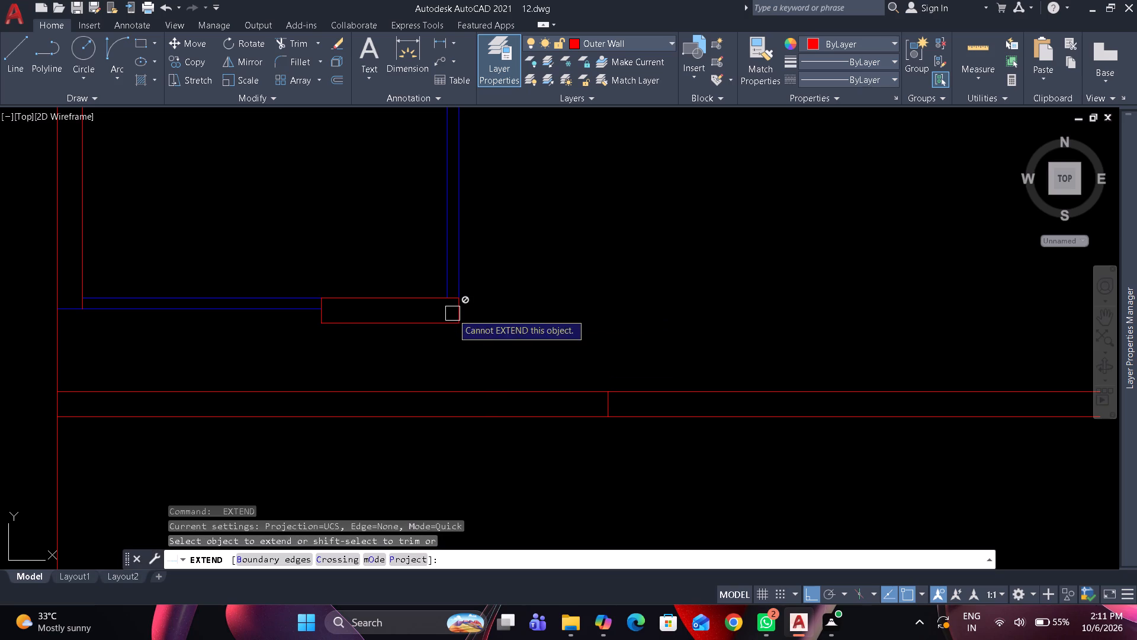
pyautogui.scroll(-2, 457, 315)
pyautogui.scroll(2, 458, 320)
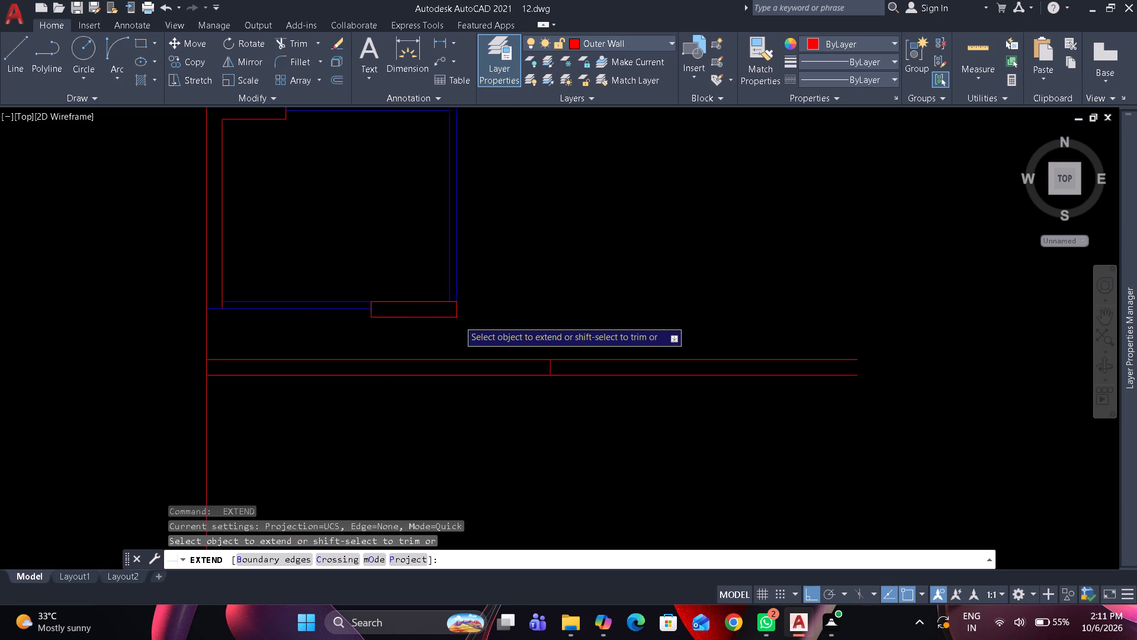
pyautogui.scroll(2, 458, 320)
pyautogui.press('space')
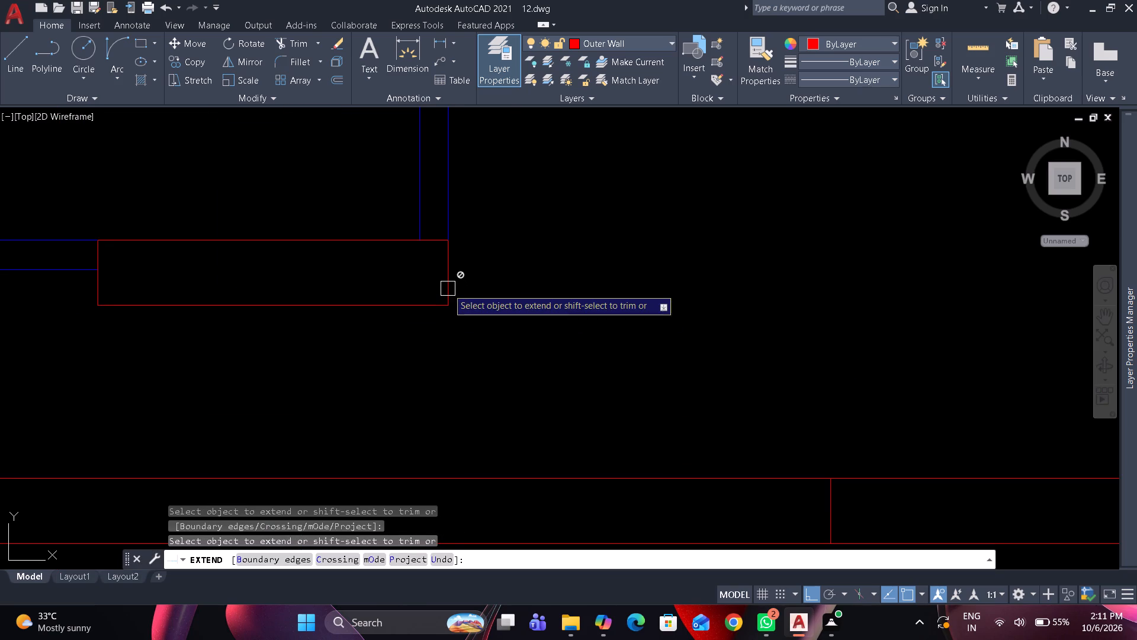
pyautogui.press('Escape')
# Explode the red rectangle at the right end of the room's bottom wall into separate lines.
pyautogui.moveTo(410, 308); pyautogui.dragTo(403, 332)
pyautogui.write('x')
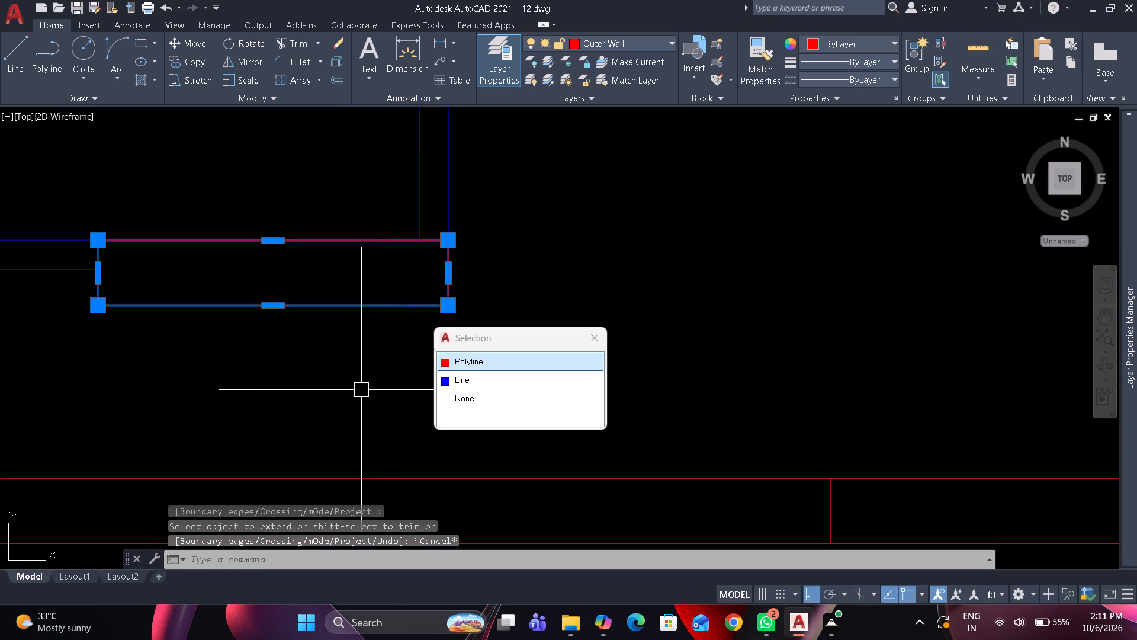
pyautogui.press('space')
pyautogui.press('space')
# Extend the exploded rectangle's right edge down to the upper line of the horizontal wall below.
pyautogui.write('ex')
pyautogui.press('space')
pyautogui.click(443, 289)
pyautogui.scroll(-2, 445, 290)
pyautogui.press('space')
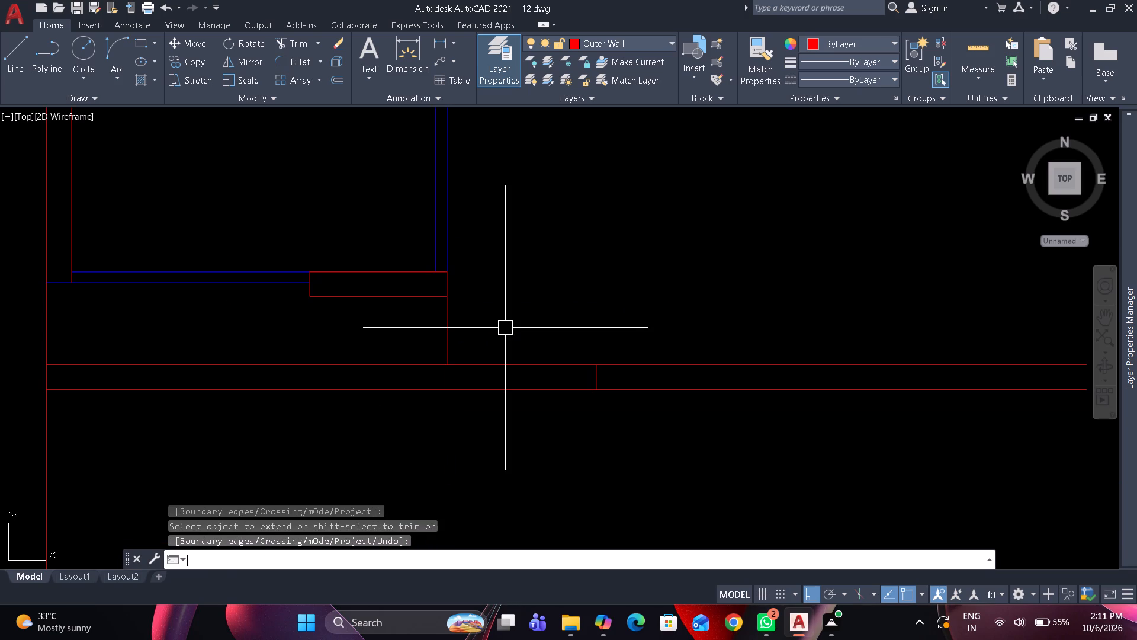
# Offset the extended right edge 9" to the left for the connecting wall's other face.
pyautogui.write('o')
pyautogui.press('space')
pyautogui.write('9"')
pyautogui.press('Return')
pyautogui.click(441, 328)
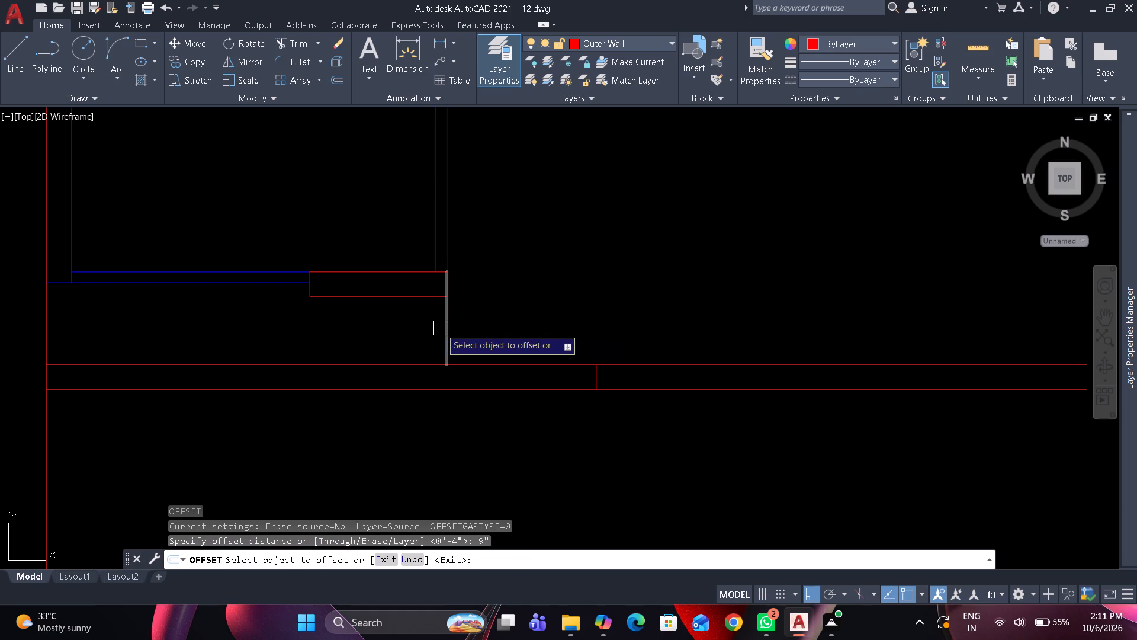
pyautogui.click(429, 332)
pyautogui.press('space')
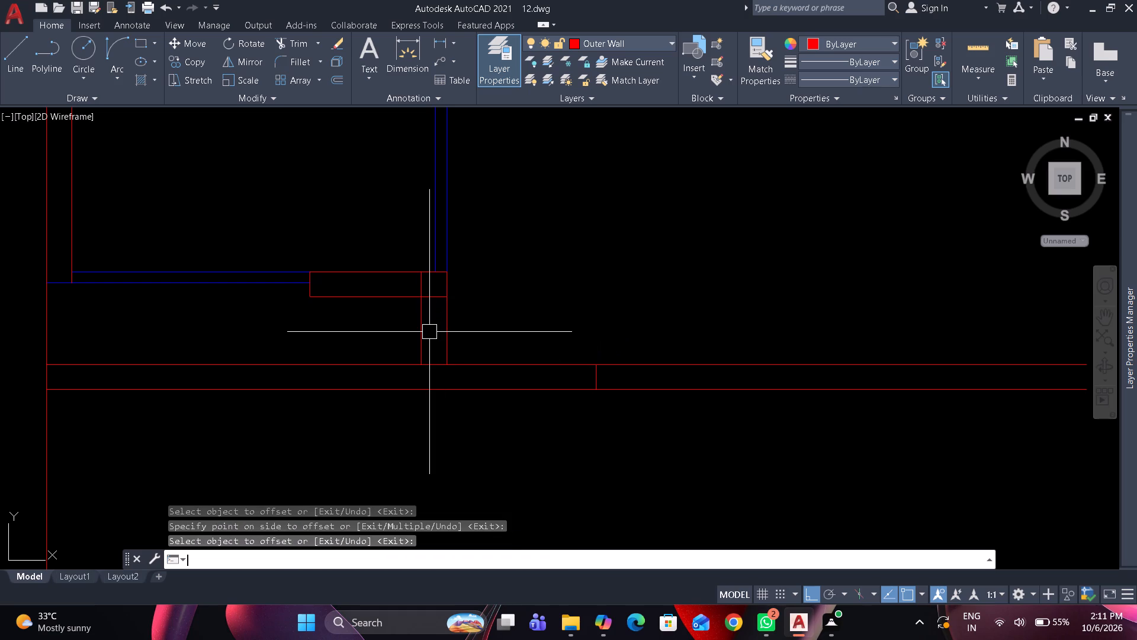
# Extend the offset vertical line down to the lower line of the horizontal wall.
pyautogui.write('ex')
pyautogui.press('space')
pyautogui.click(425, 341)
pyautogui.press('space')
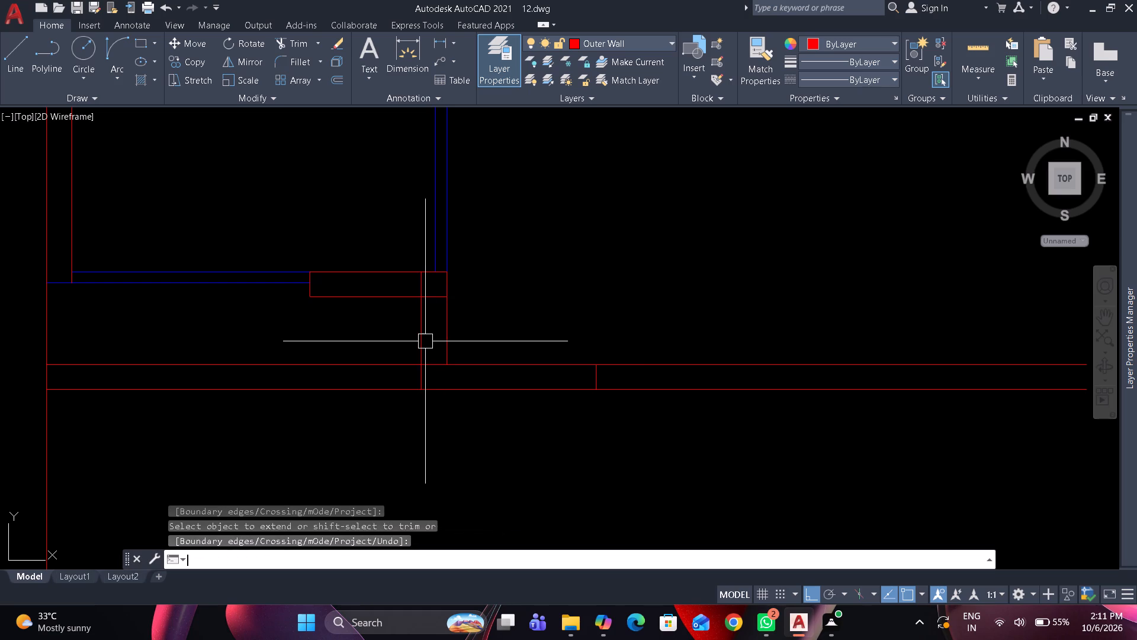
# Fillet the connecting wall's two vertical lines with the horizontal wall's lower and upper lines, making square outer and inner corners.
pyautogui.write('f')
pyautogui.press('space')
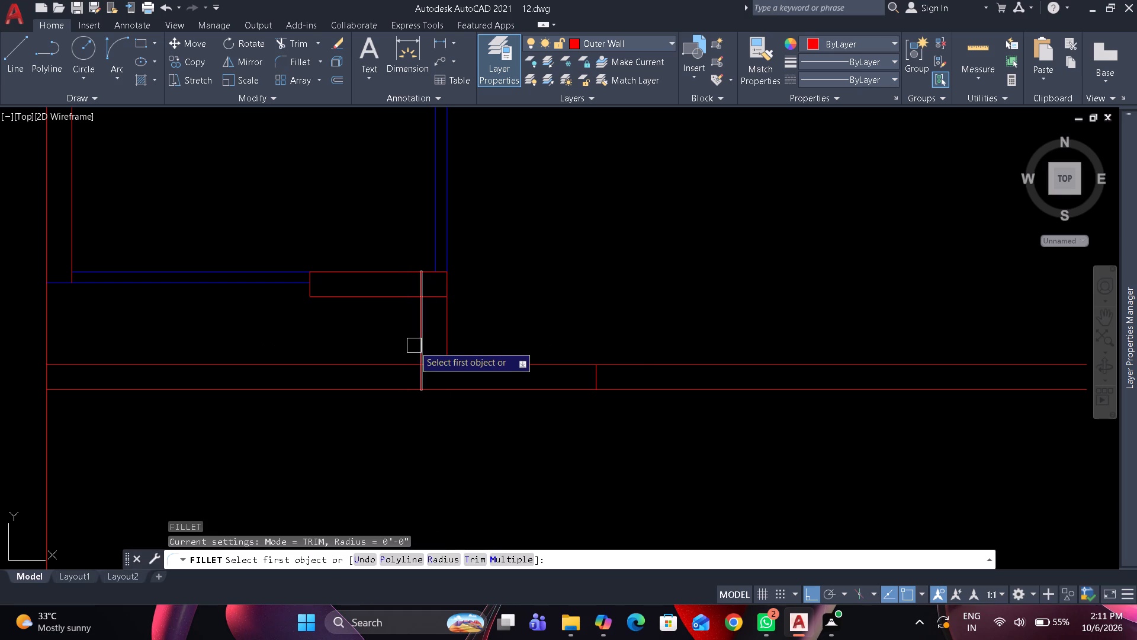
pyautogui.click(414, 345)
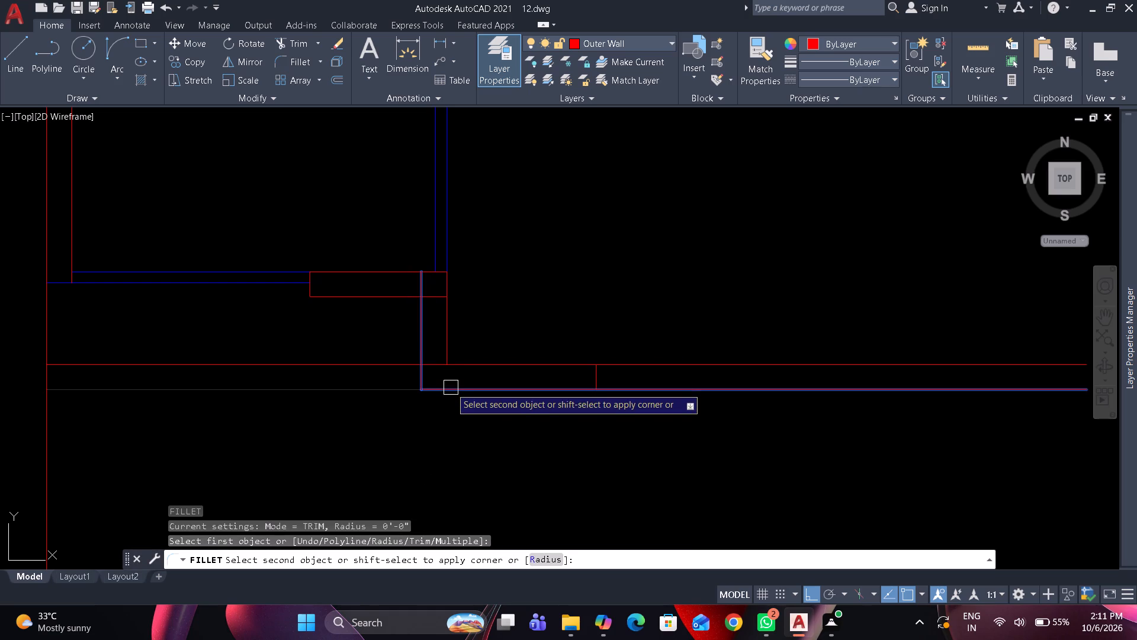
pyautogui.click(451, 388)
pyautogui.press('space')
pyautogui.click(447, 344)
pyautogui.click(473, 362)
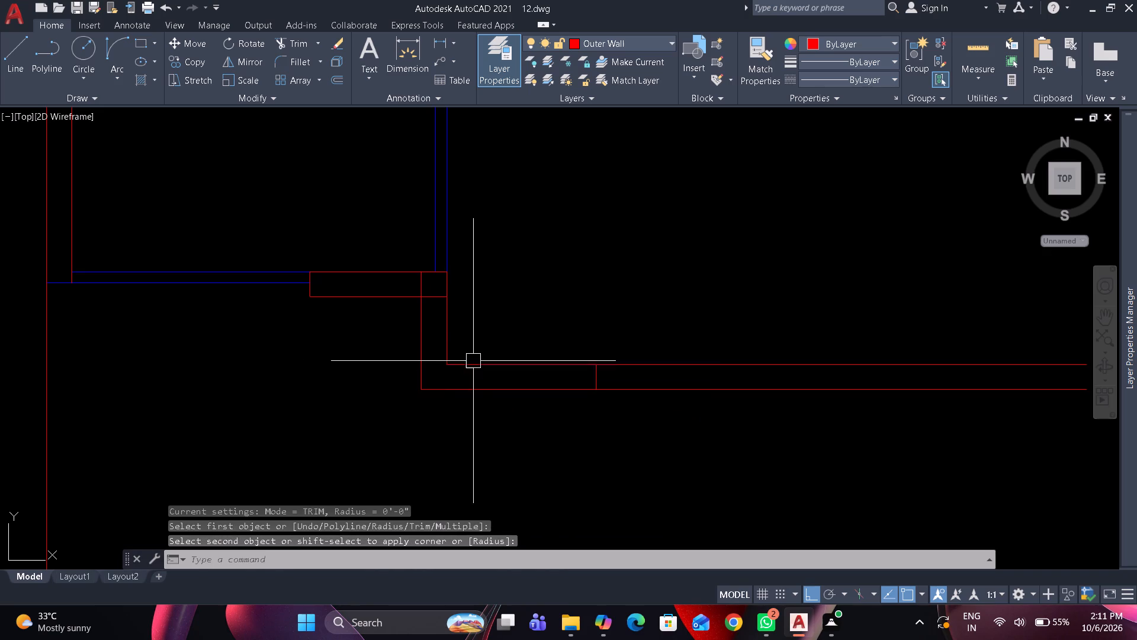
pyautogui.press('w')
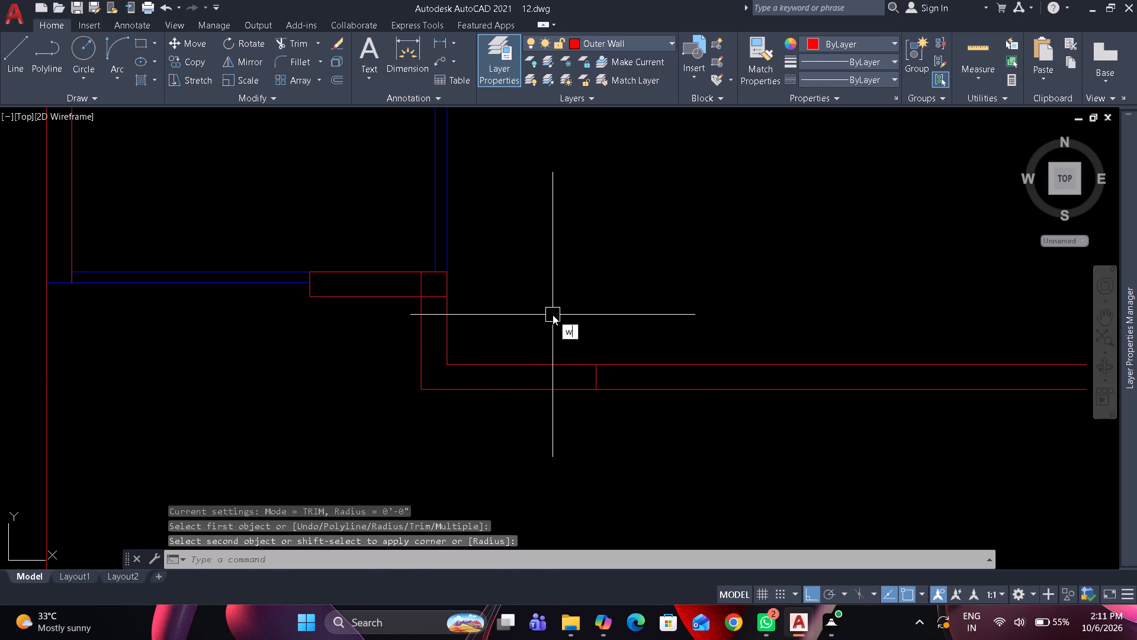
pyautogui.press('Escape')
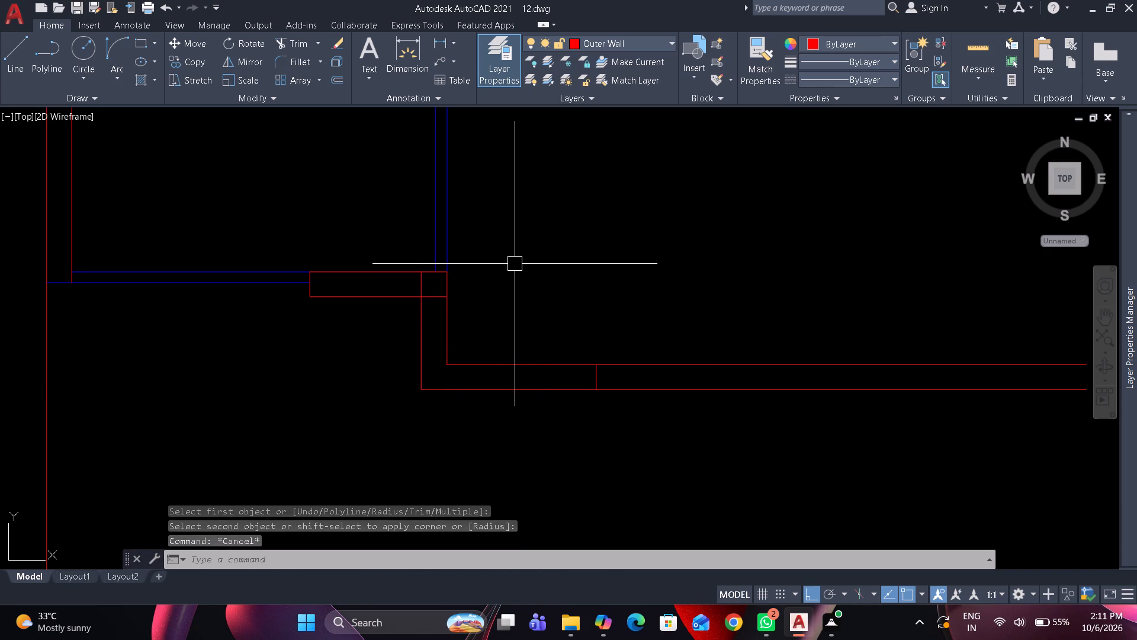
# Draw a vertical line from the lower horizontal wall's outer right end up to the upper room's outer bottom-right corner.
pyautogui.scroll(-2, 551, 261)
pyautogui.moveTo(576, 266); pyautogui.dragTo(528, 421, button='middle')
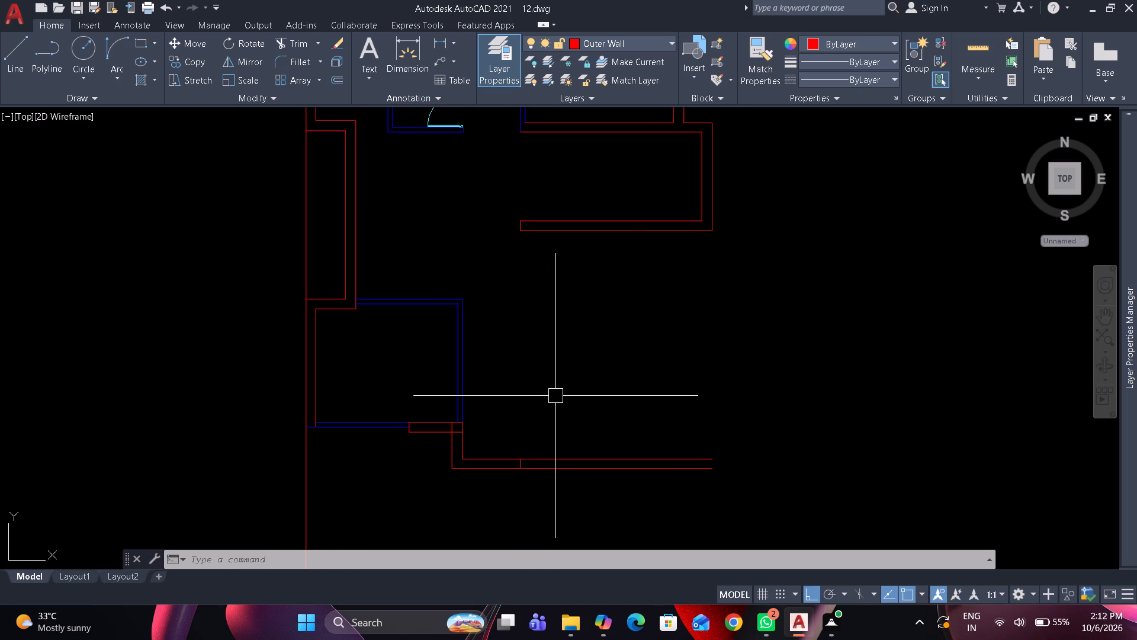
pyautogui.press('l')
pyautogui.press('space')
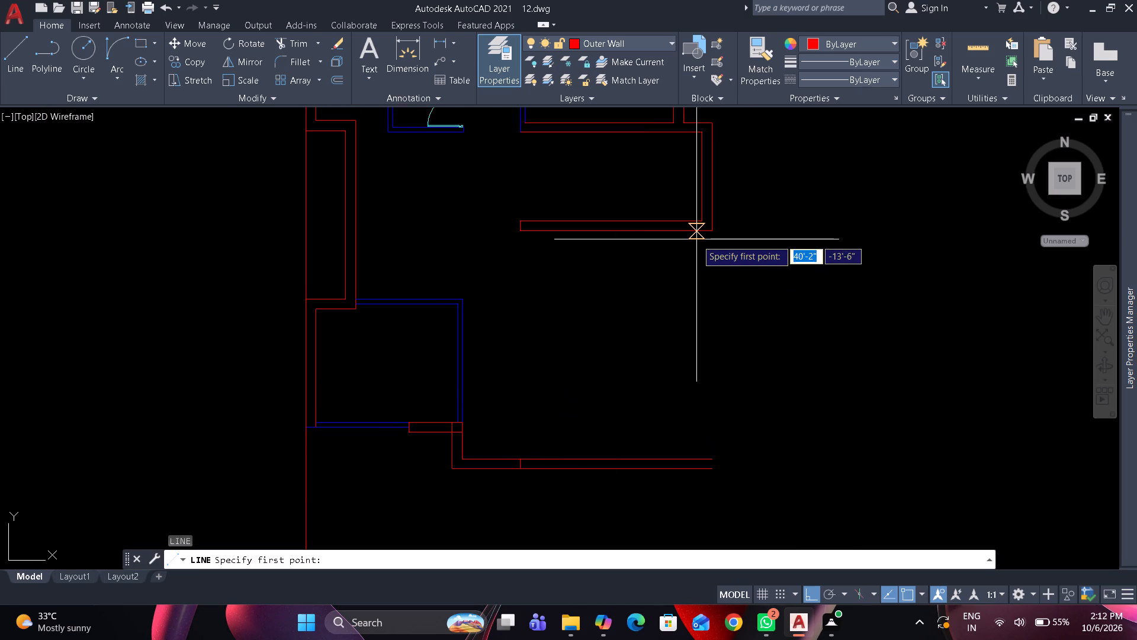
pyautogui.click(715, 472)
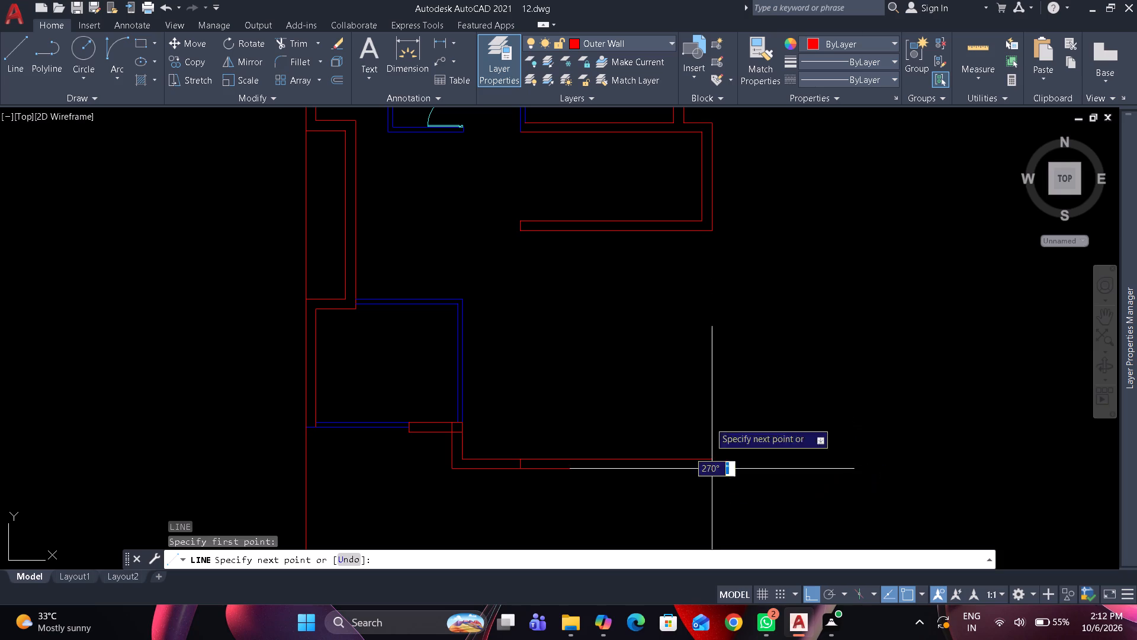
pyautogui.click(715, 225)
pyautogui.press('Escape')
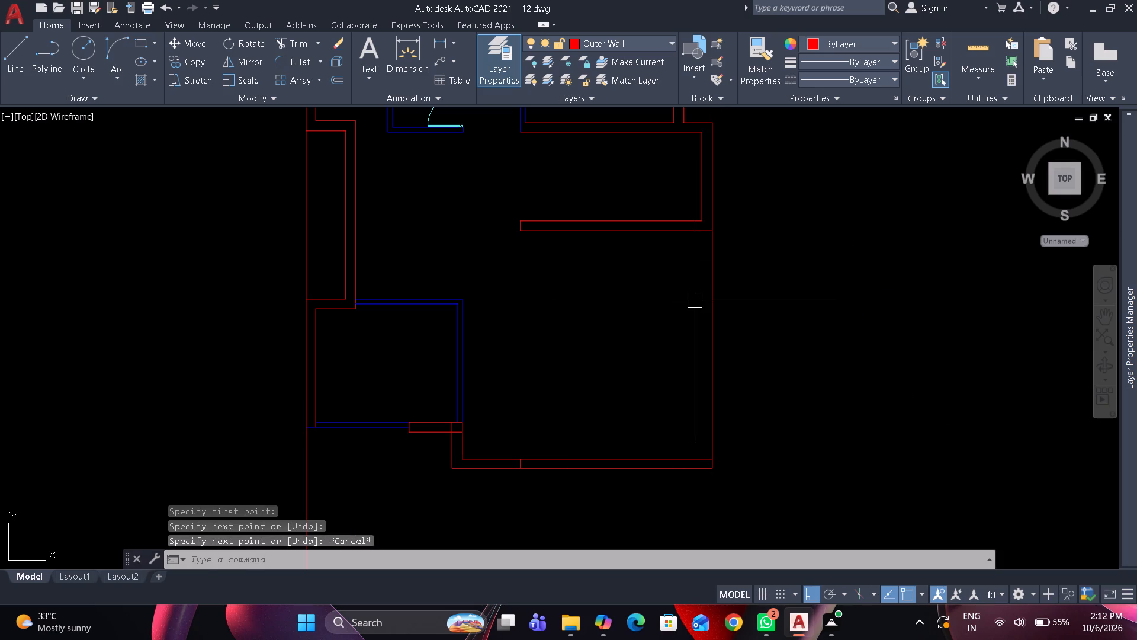
# Offset the lower room's outer right wall line 9" inward for the wall's inner face.
pyautogui.write('o 9')
pyautogui.write('"')
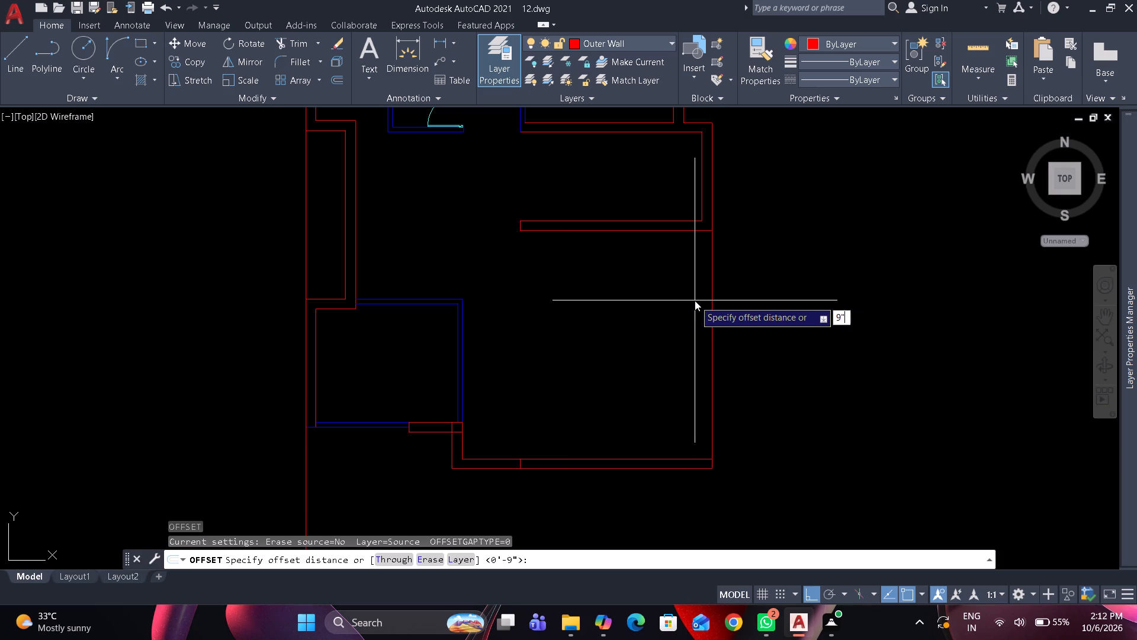
pyautogui.press('space')
pyautogui.moveTo(706, 293); pyautogui.dragTo(682, 300)
pyautogui.click(667, 303)
pyautogui.press('space')
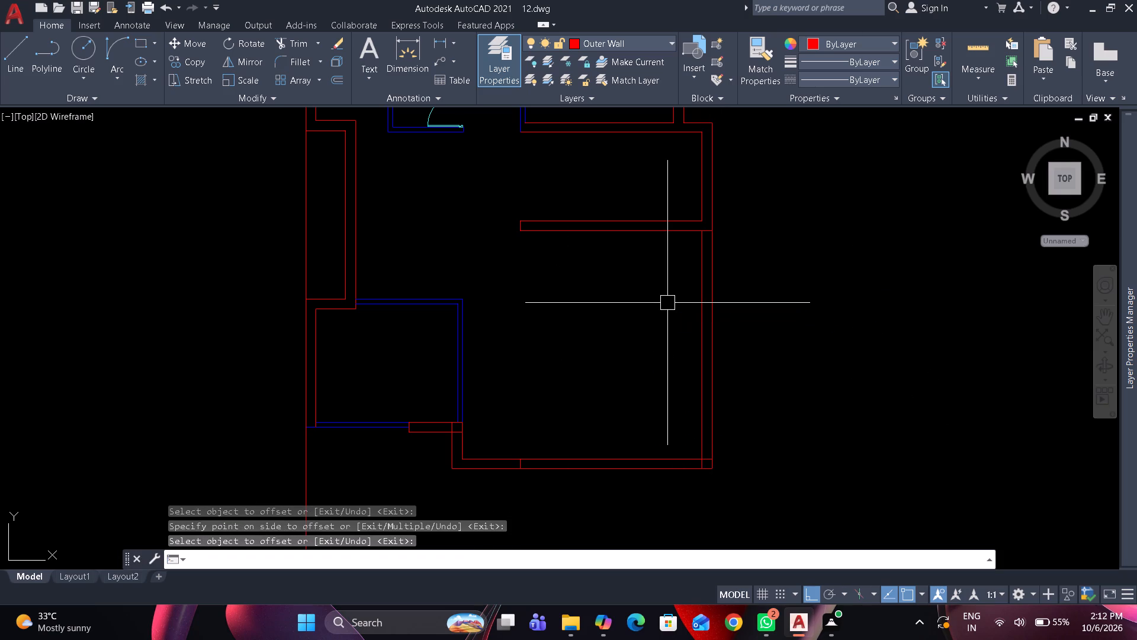
# Fillet the new inner right wall line with the bottom wall's upper line, making a square inner corner.
pyautogui.write('f')
pyautogui.press('space')
pyautogui.click(679, 459)
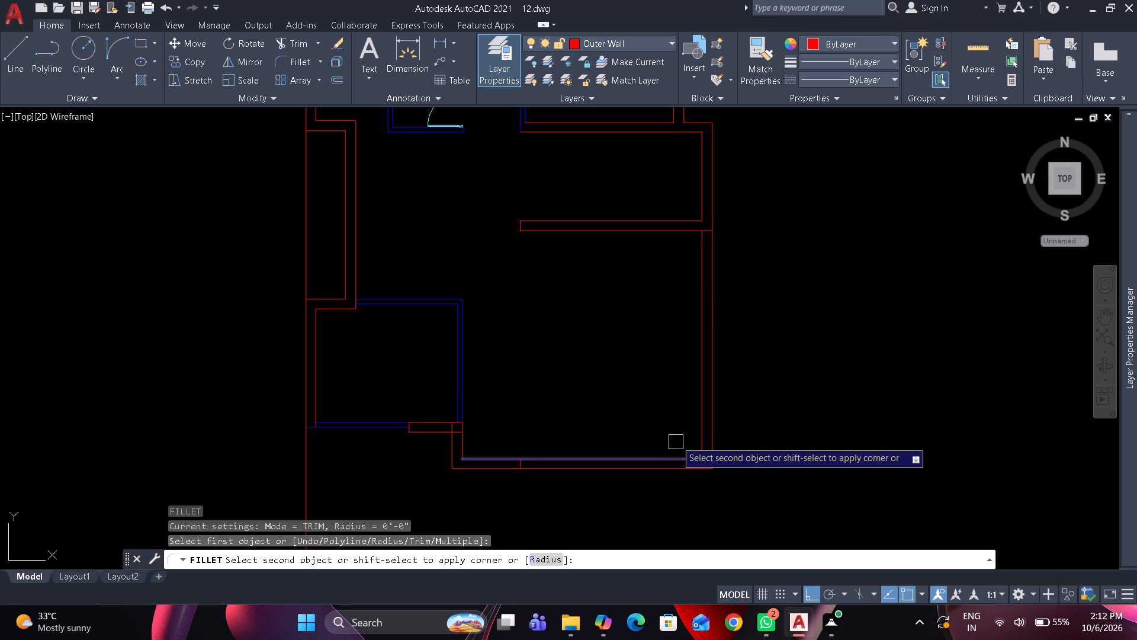
pyautogui.click(697, 408)
# Extend the short connecting wall's right vertical line down to the bottom wall's lower line.
pyautogui.scroll(1, 485, 494)
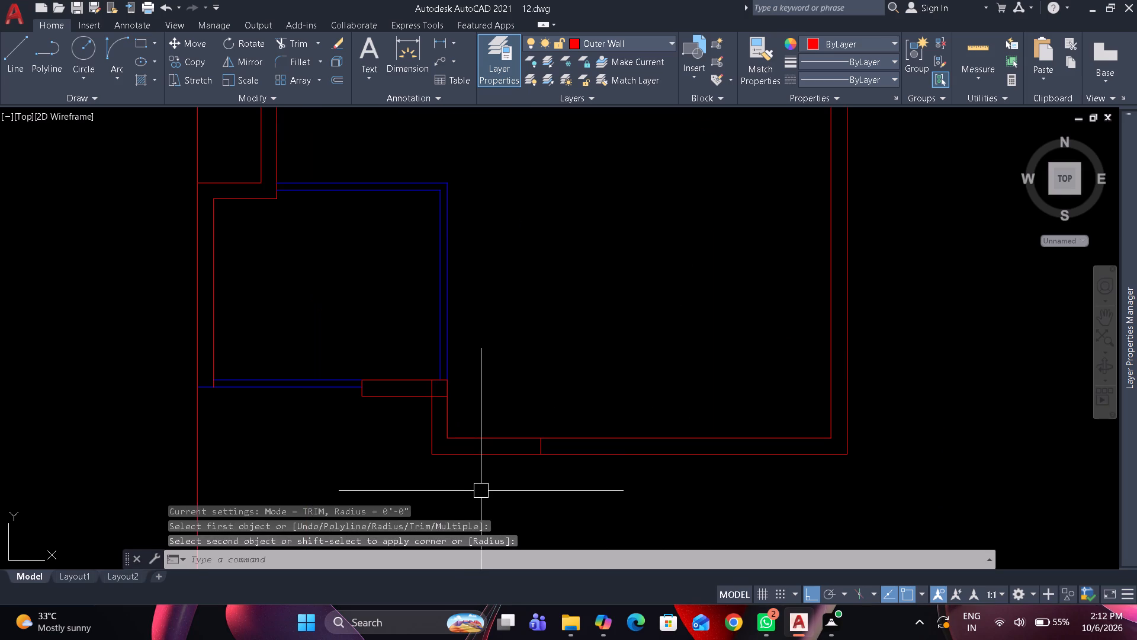
pyautogui.press('e')
pyautogui.press('x')
pyautogui.press('space')
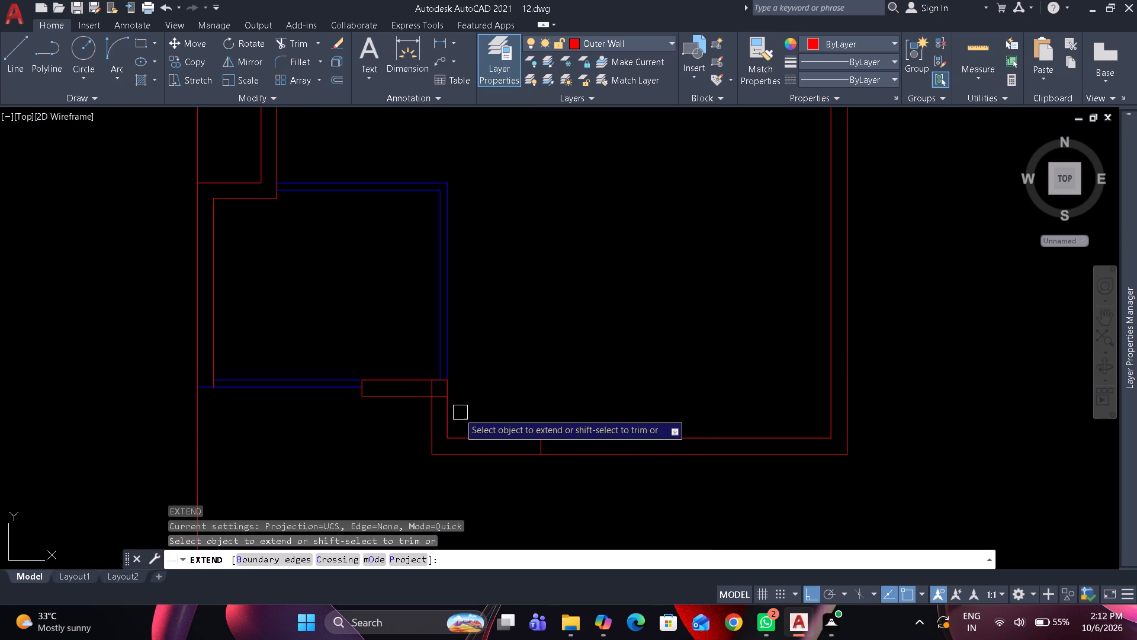
pyautogui.click(448, 420)
pyautogui.press('space')
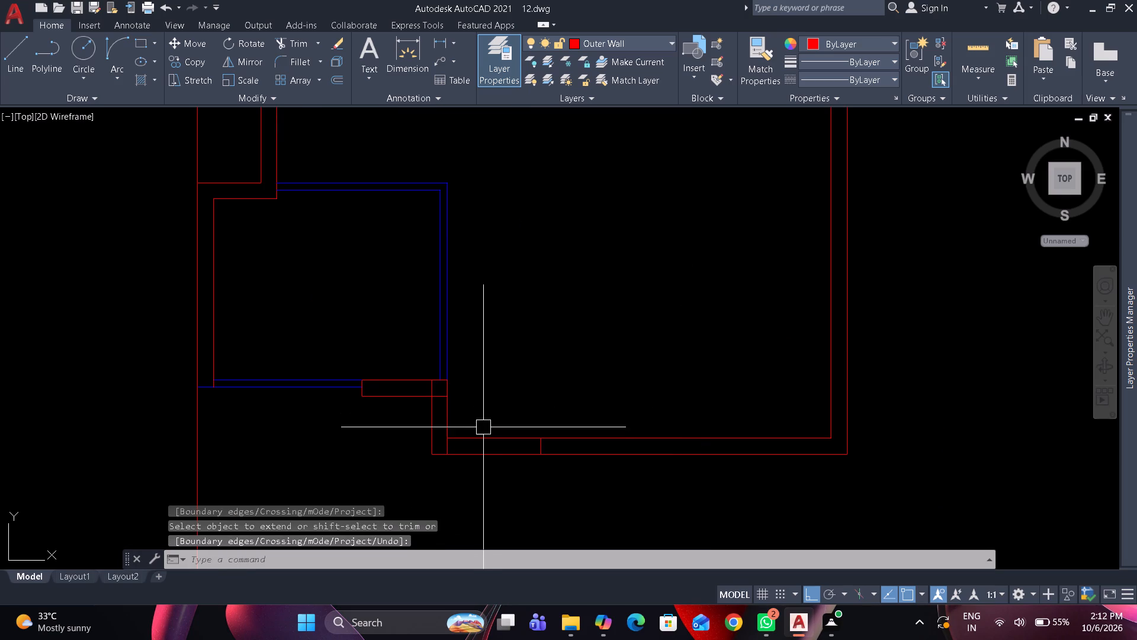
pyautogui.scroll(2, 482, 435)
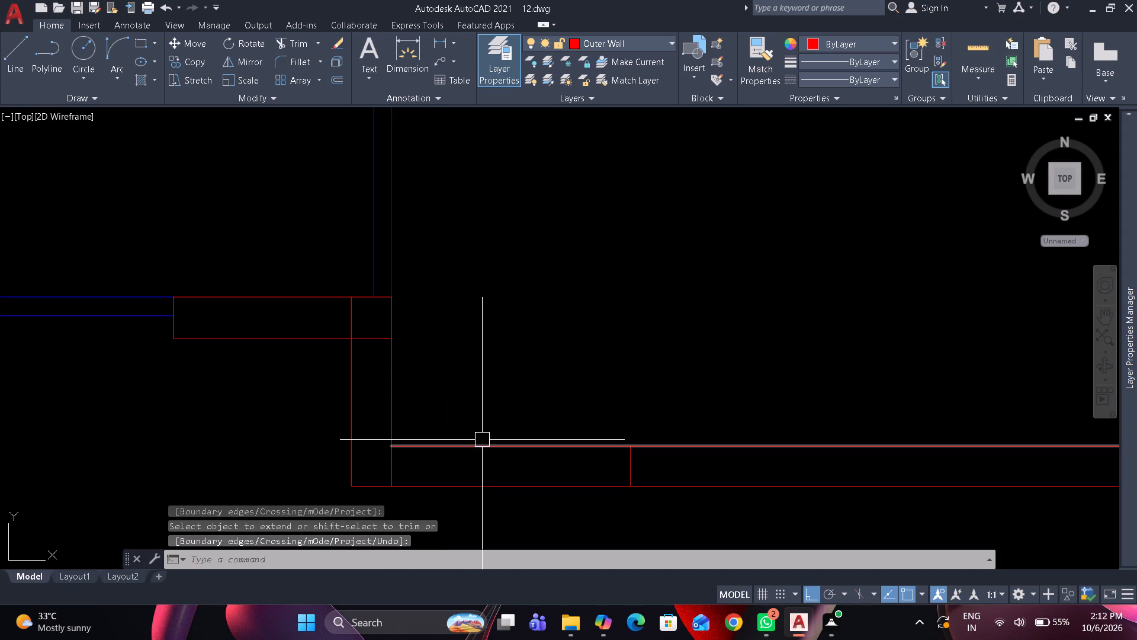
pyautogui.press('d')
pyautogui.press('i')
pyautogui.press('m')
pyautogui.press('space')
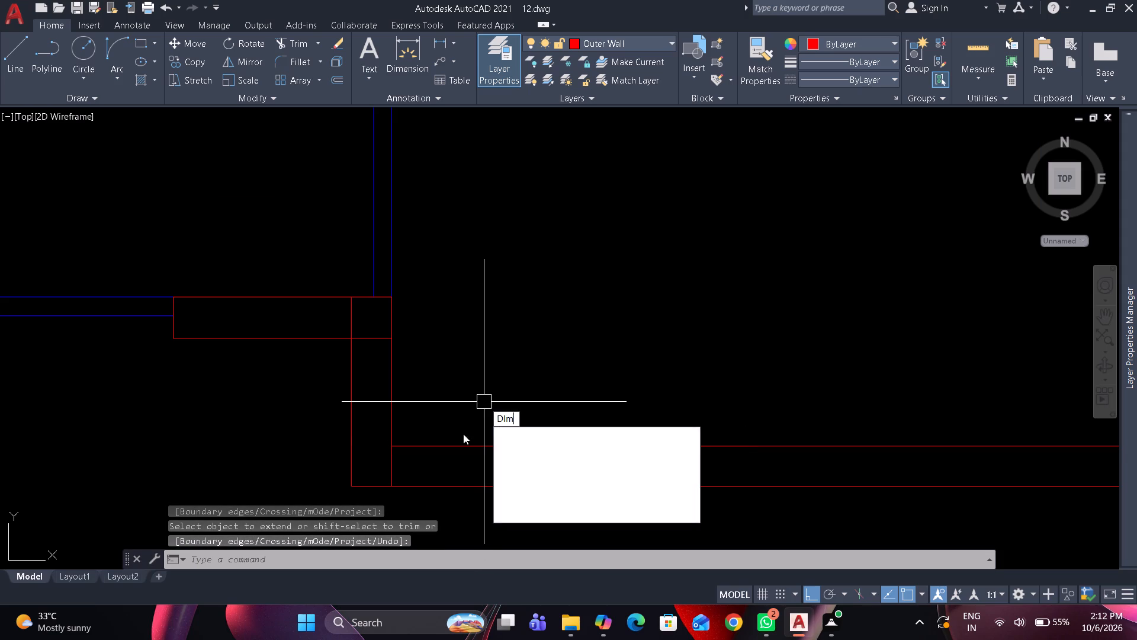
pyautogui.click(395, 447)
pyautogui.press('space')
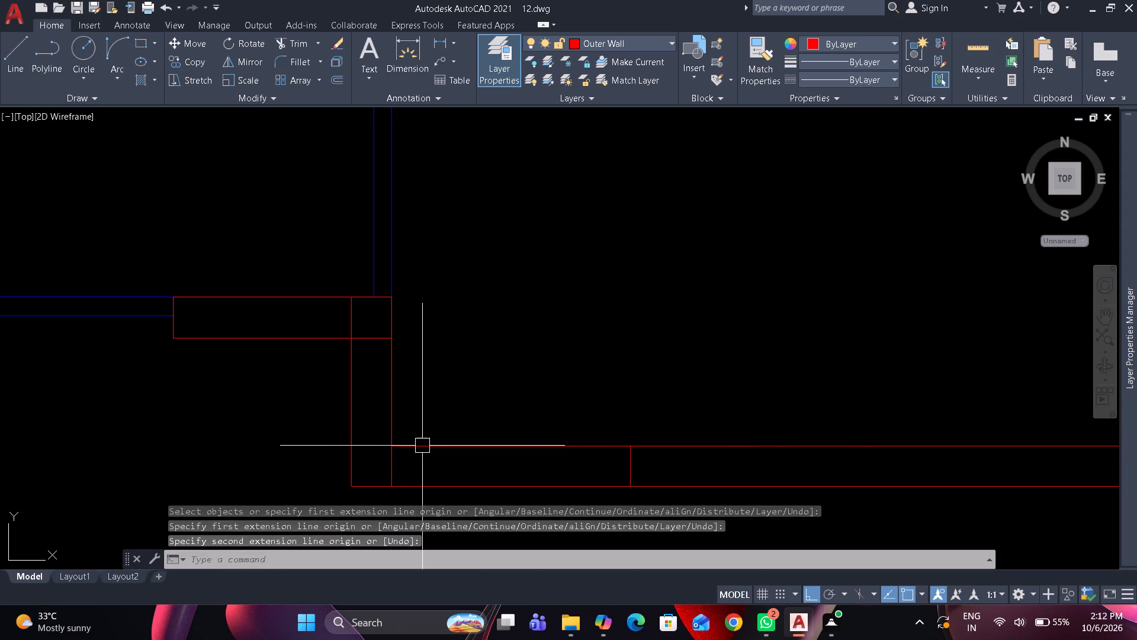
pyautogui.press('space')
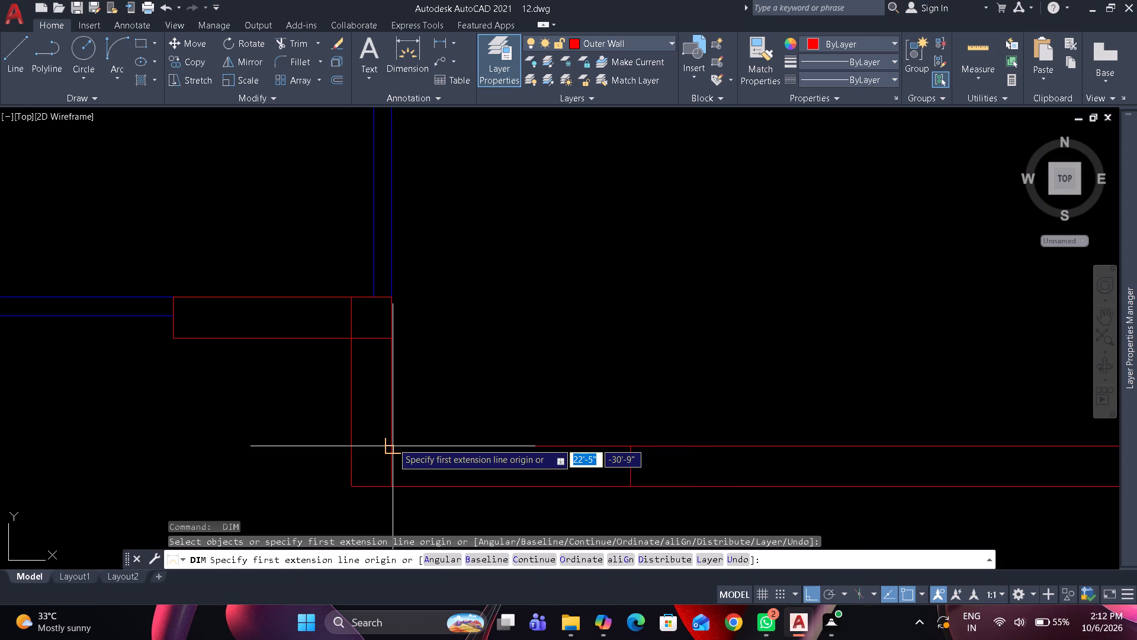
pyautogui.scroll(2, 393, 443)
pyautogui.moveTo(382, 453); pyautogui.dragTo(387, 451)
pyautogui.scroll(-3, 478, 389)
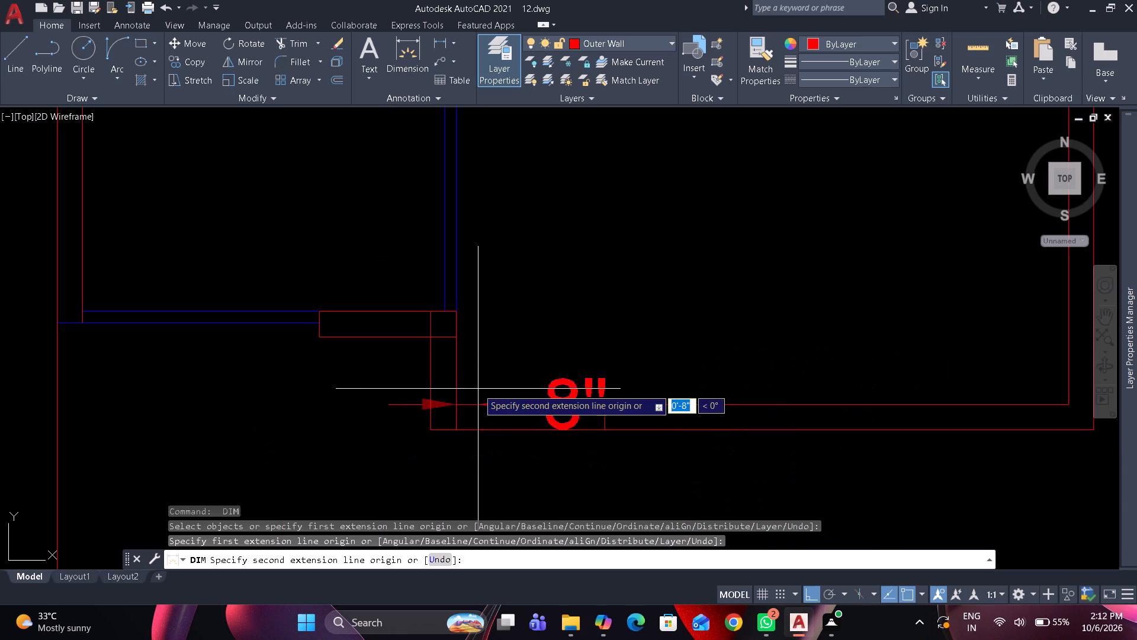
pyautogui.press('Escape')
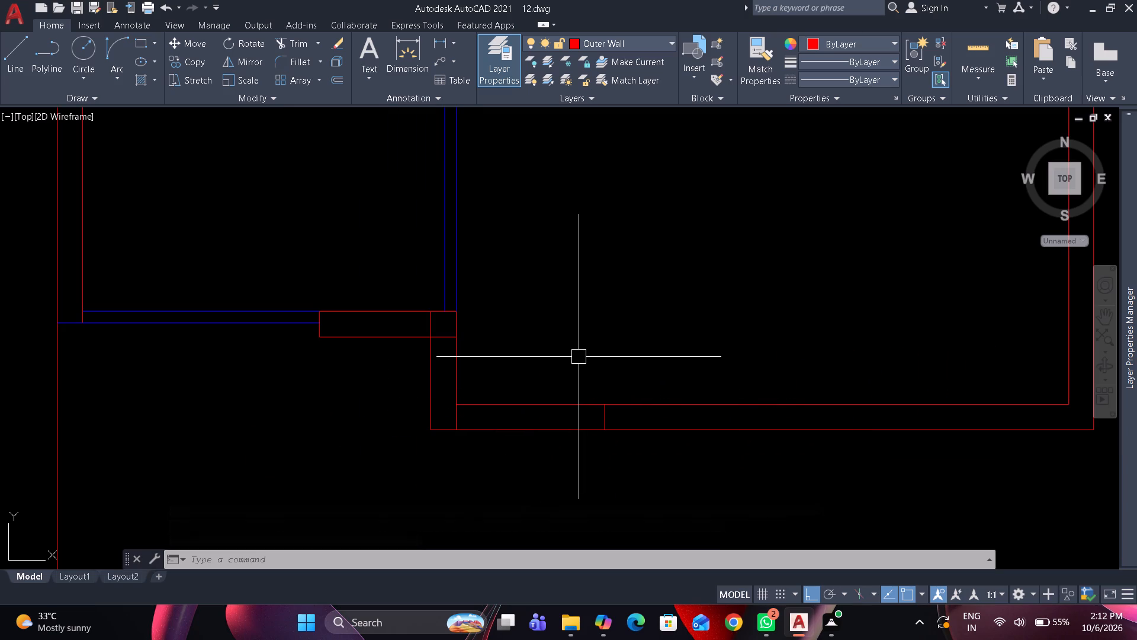
# Offset the short vertical line across the bottom wall 3' to the left to mark an opening.
pyautogui.write('o')
pyautogui.press('space')
pyautogui.write("3'")
pyautogui.press('Return')
pyautogui.scroll(1, 583, 367)
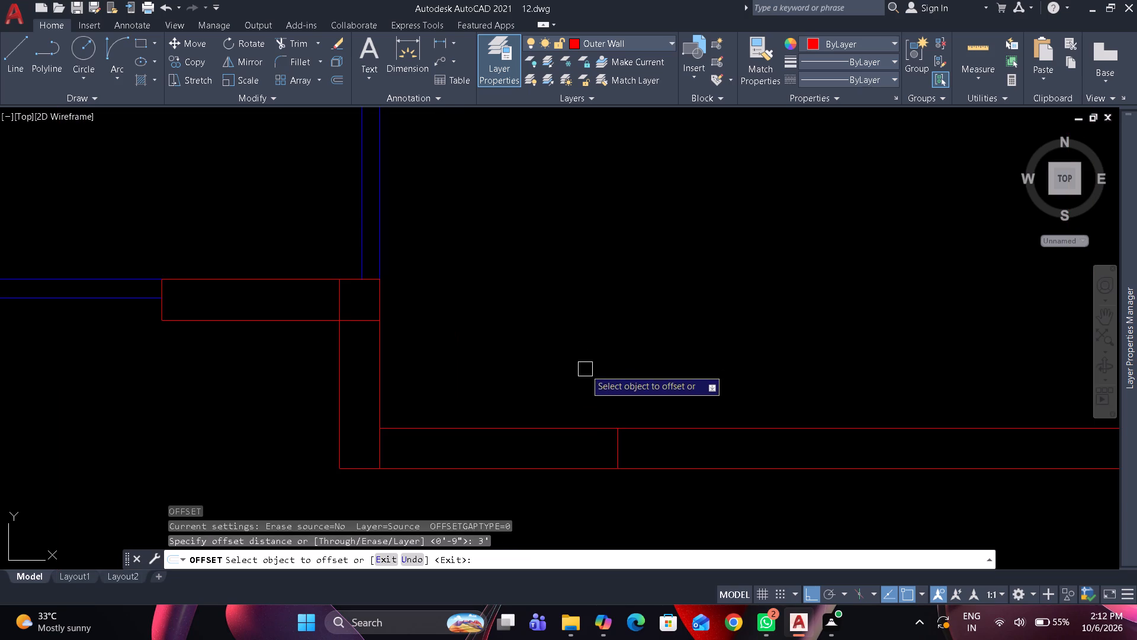
pyautogui.click(611, 449)
pyautogui.click(593, 449)
pyautogui.press('space')
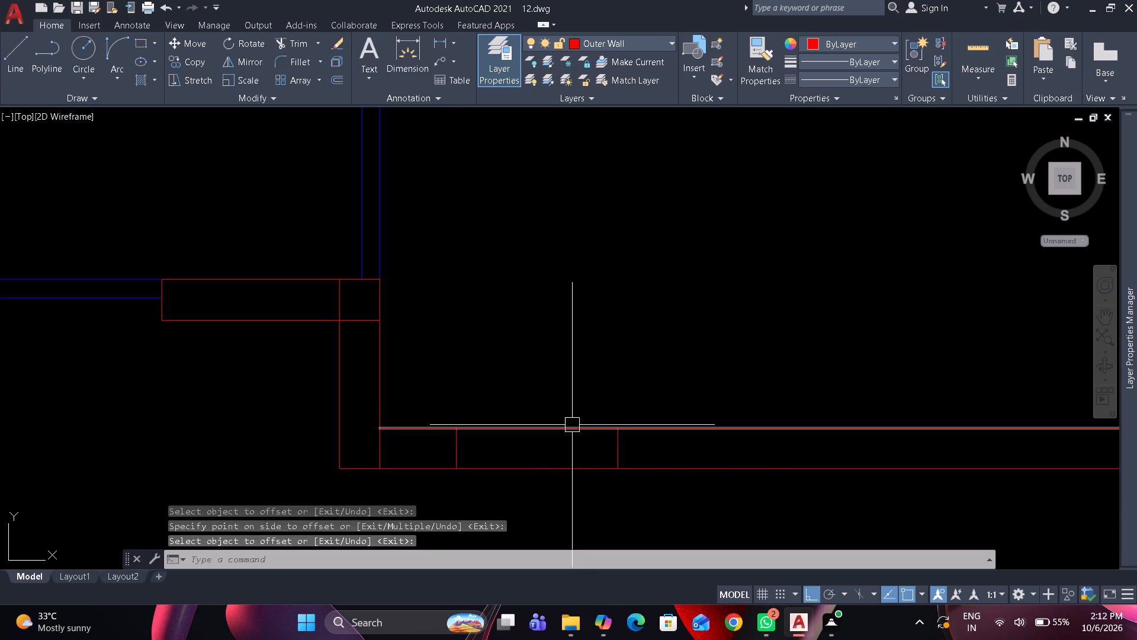
# Trim the bottom wall's lines between the two jamb lines, plus the connecting wall's vertical line crossing the bottom wall.
pyautogui.write('tr')
pyautogui.press('space')
pyautogui.click(557, 390)
pyautogui.click(535, 498)
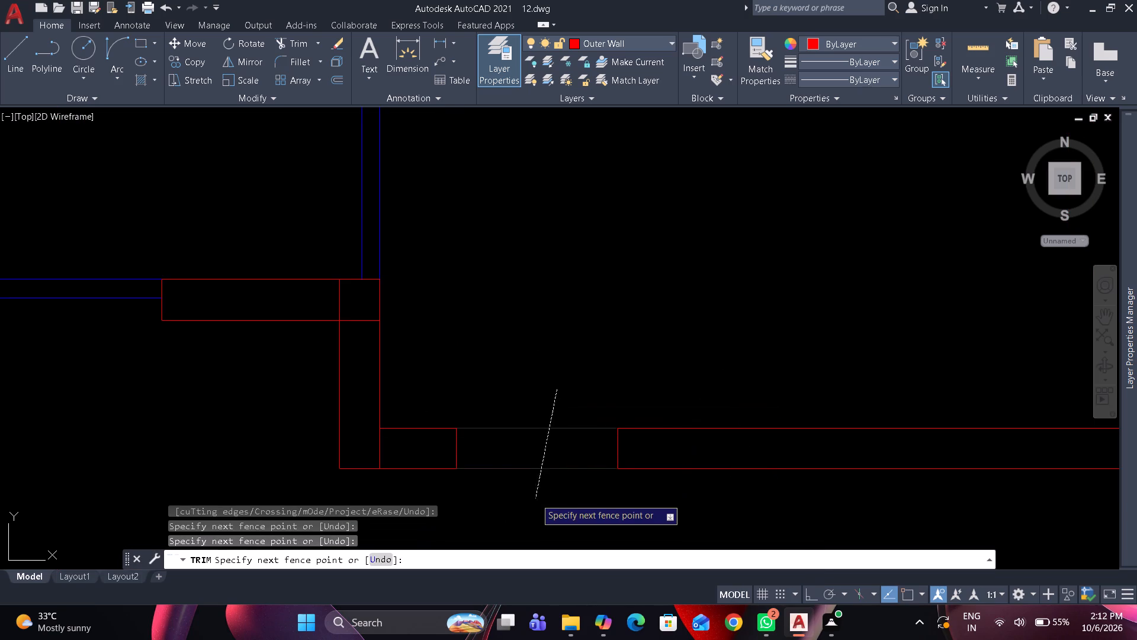
pyautogui.click(377, 444)
pyautogui.press('space')
pyautogui.scroll(-3, 600, 302)
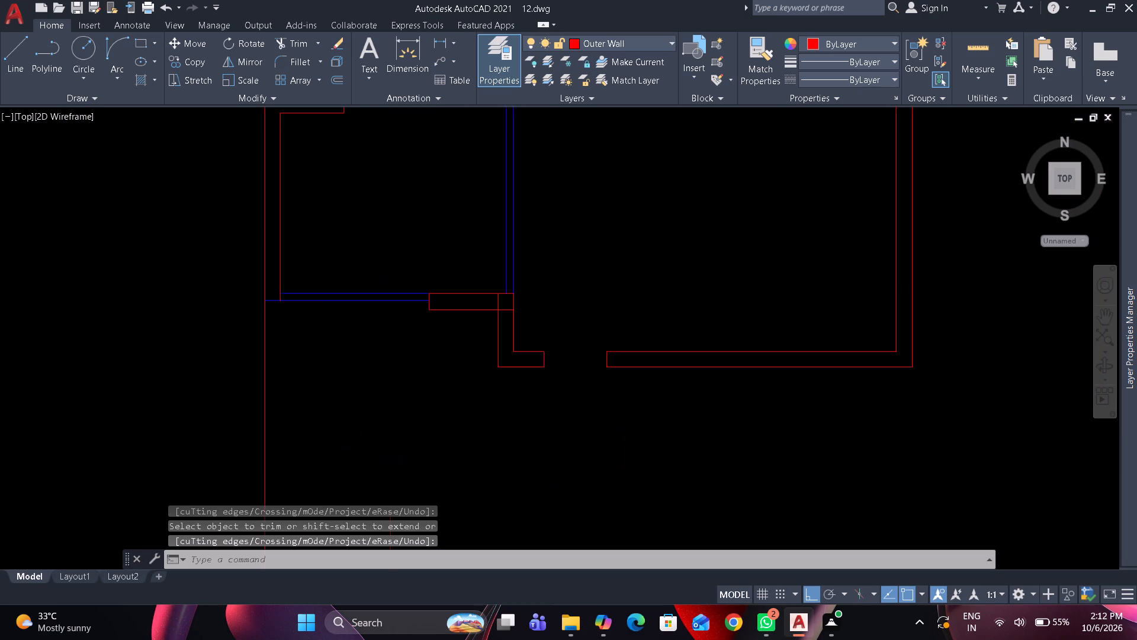
# Move the opening's left jamb line 6" to the left and trim the wall line ends projecting past it.
pyautogui.scroll(4, 568, 324)
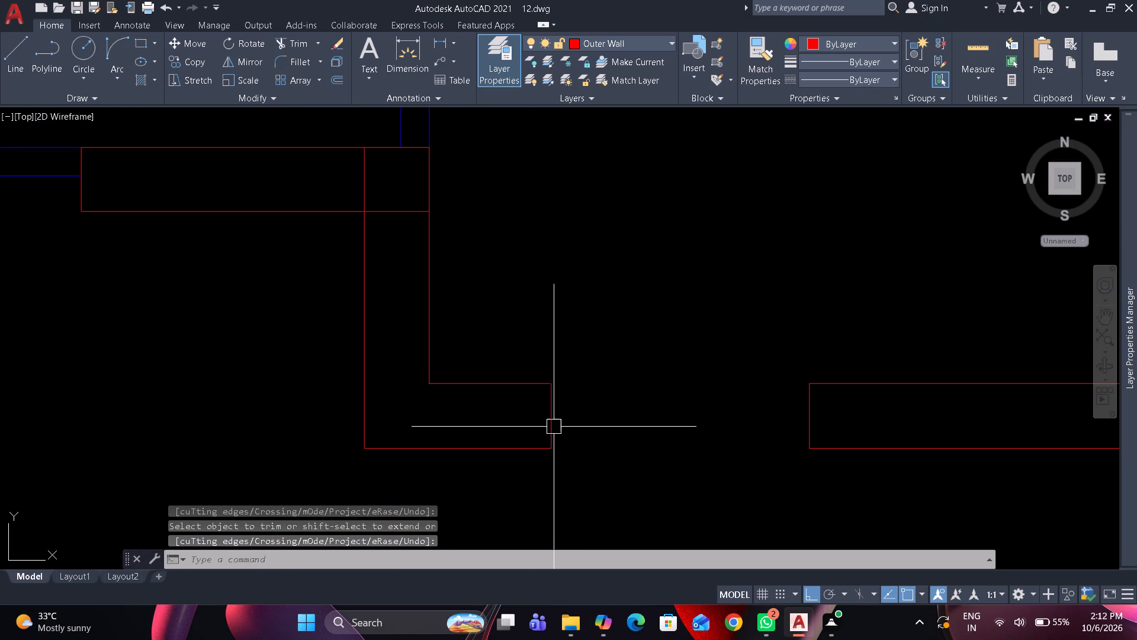
pyautogui.moveTo(554, 425); pyautogui.dragTo(554, 418)
pyautogui.press('m')
pyautogui.press('space')
pyautogui.click(615, 266)
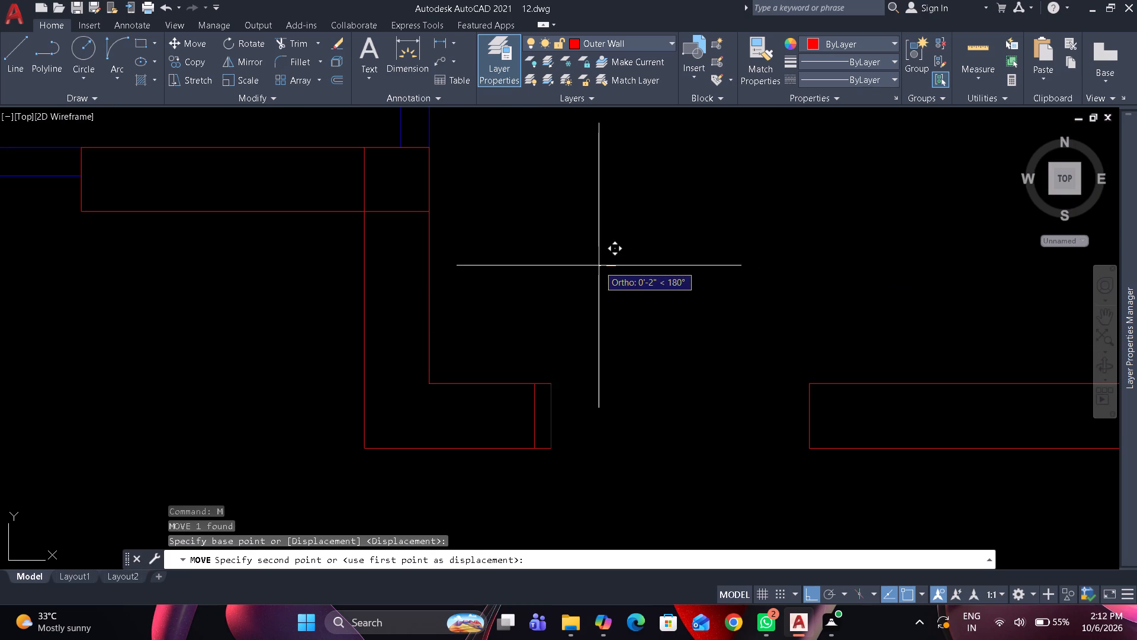
pyautogui.write('6"')
pyautogui.press('Return')
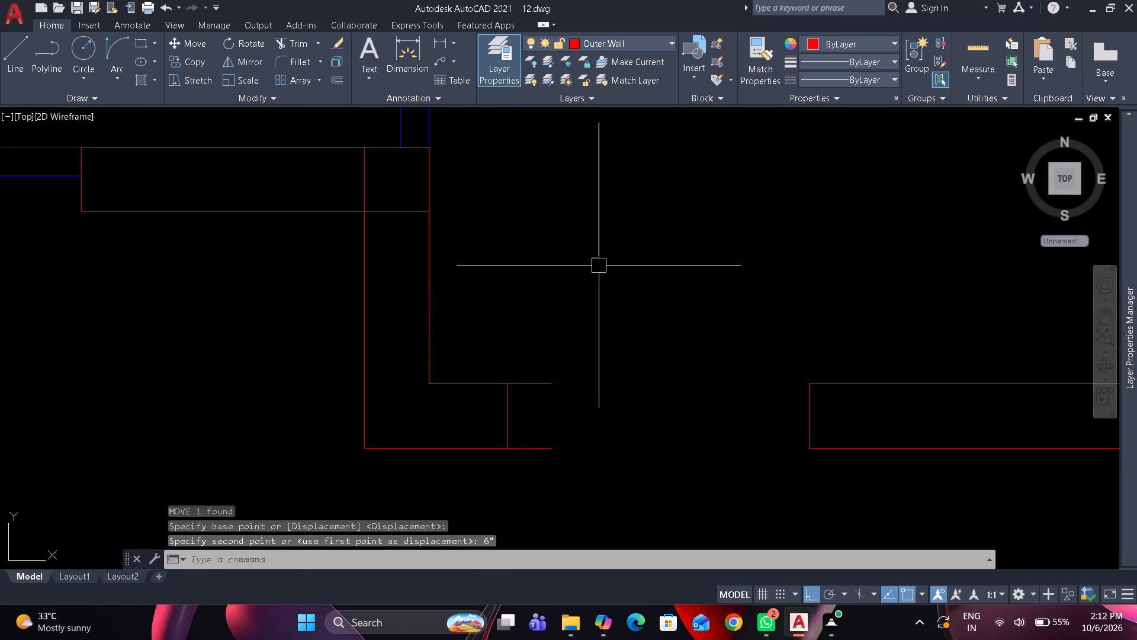
pyautogui.write('tr')
pyautogui.press('space')
pyautogui.moveTo(530, 312); pyautogui.dragTo(530, 366)
pyautogui.click(532, 467)
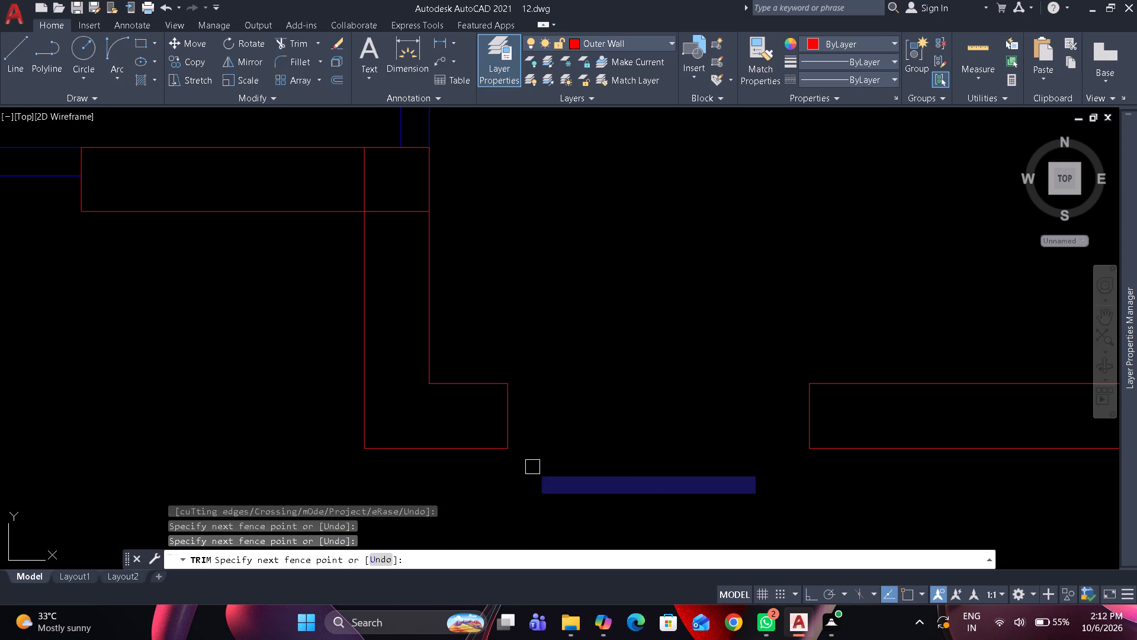
pyautogui.press('space')
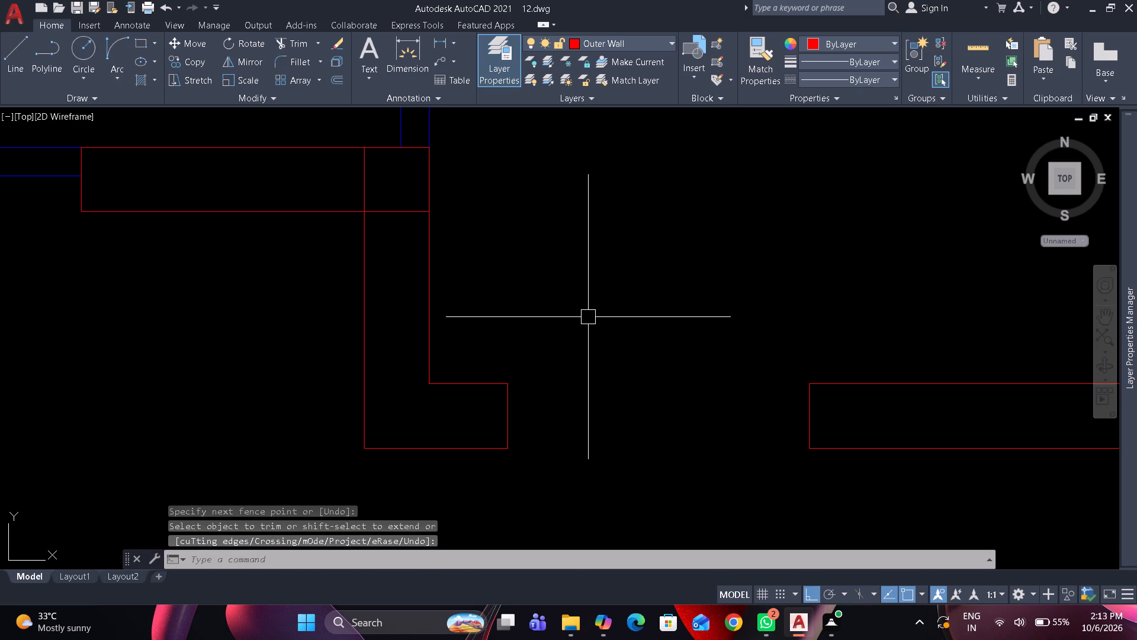
# Trim the overlapping lines where the connecting wall meets the short horizontal outer wall above, leaving a clean corner.
pyautogui.scroll(-4, 587, 313)
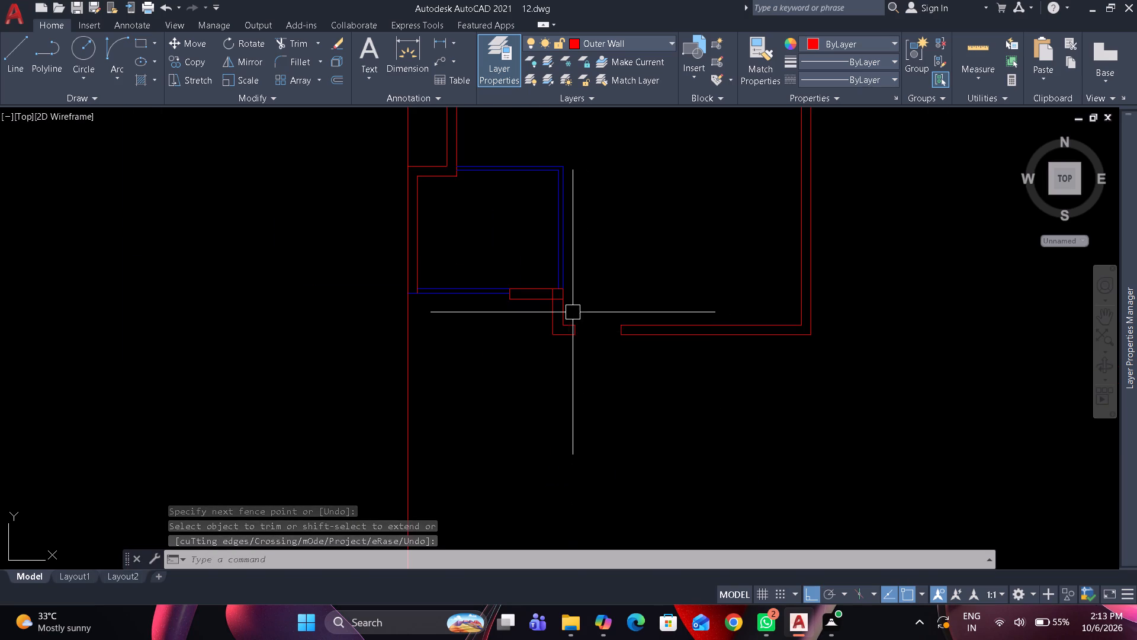
pyautogui.scroll(4, 573, 312)
pyautogui.press('space')
pyautogui.moveTo(483, 258); pyautogui.dragTo(496, 263)
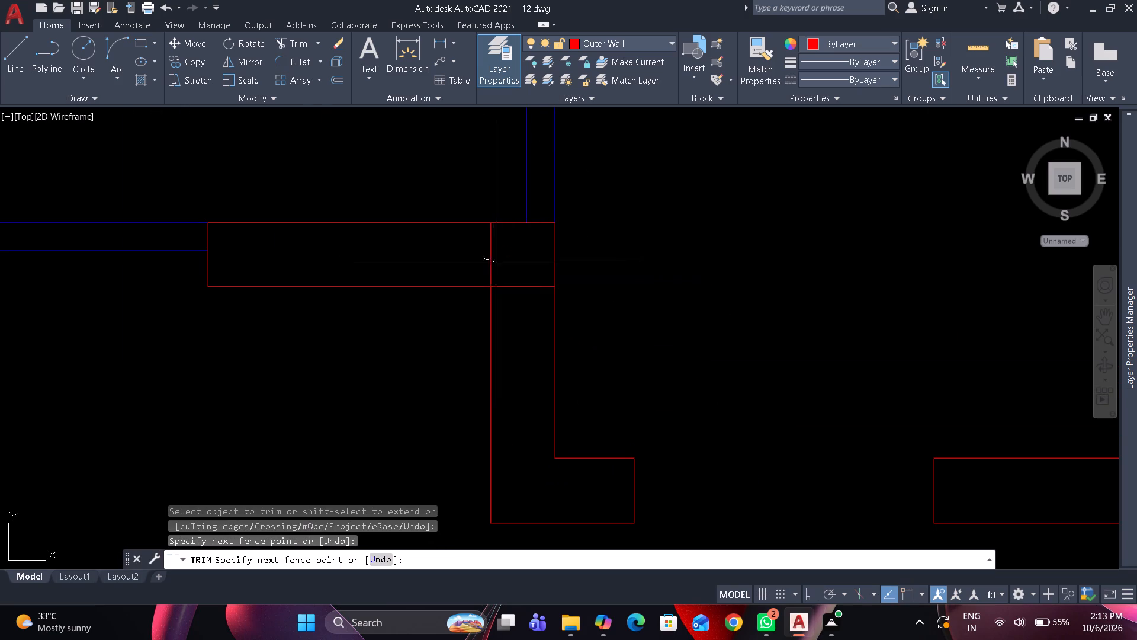
pyautogui.moveTo(496, 263); pyautogui.dragTo(509, 297)
pyautogui.press('space')
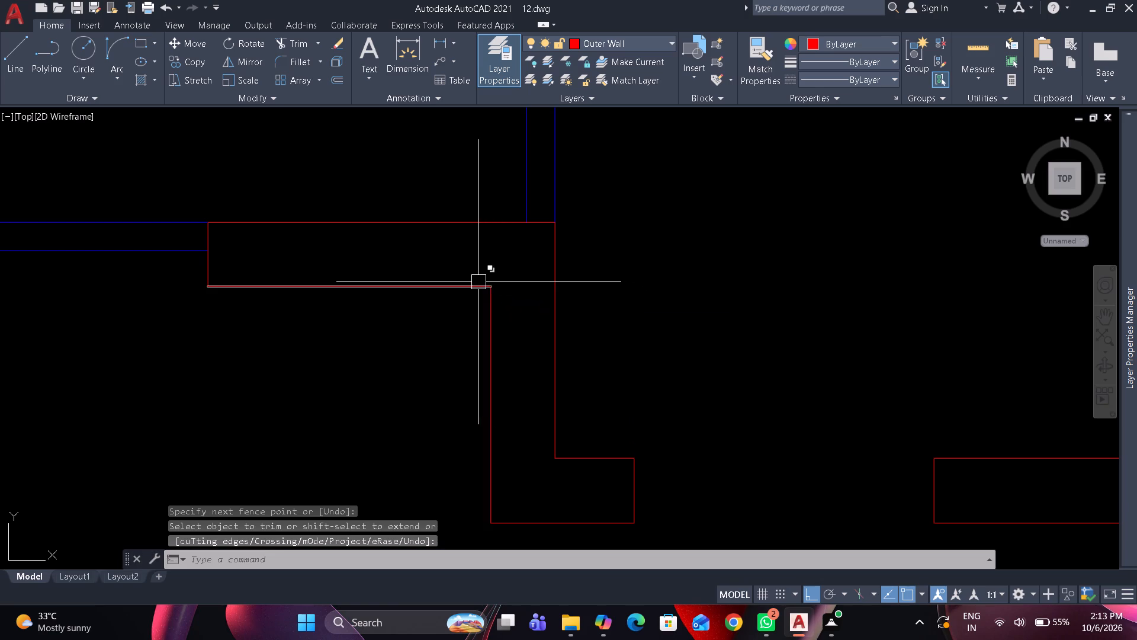
# Erase the duplicate Inner Wall line lying over the lower edge of the short horizontal outer wall.
pyautogui.moveTo(168, 276); pyautogui.dragTo(199, 283)
pyautogui.click(372, 318)
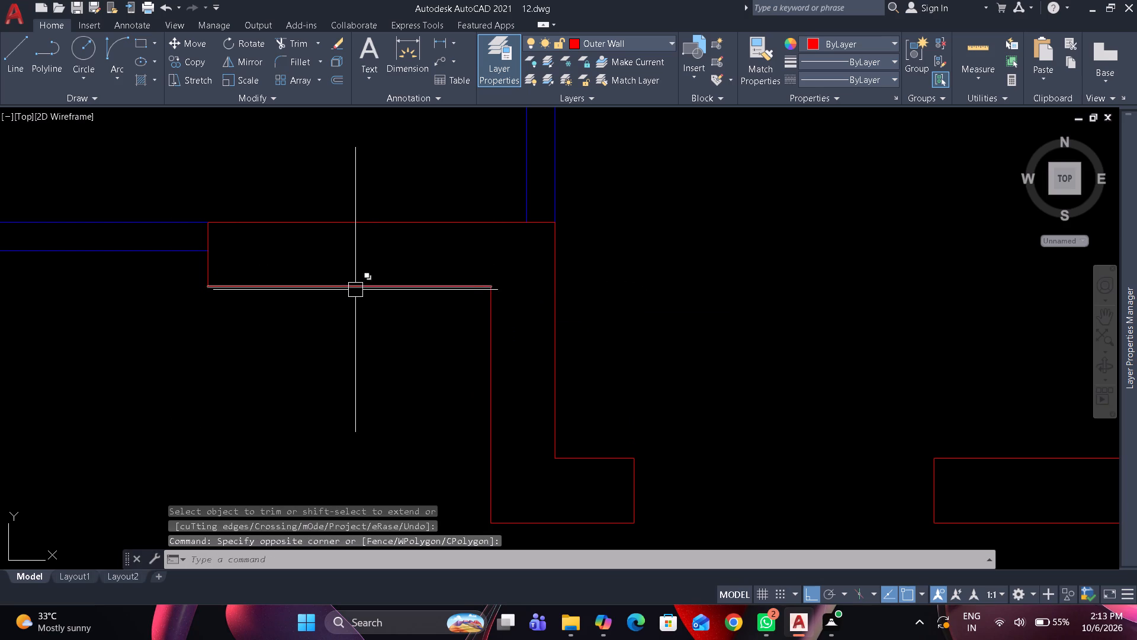
pyautogui.click(355, 290)
pyautogui.click(415, 367)
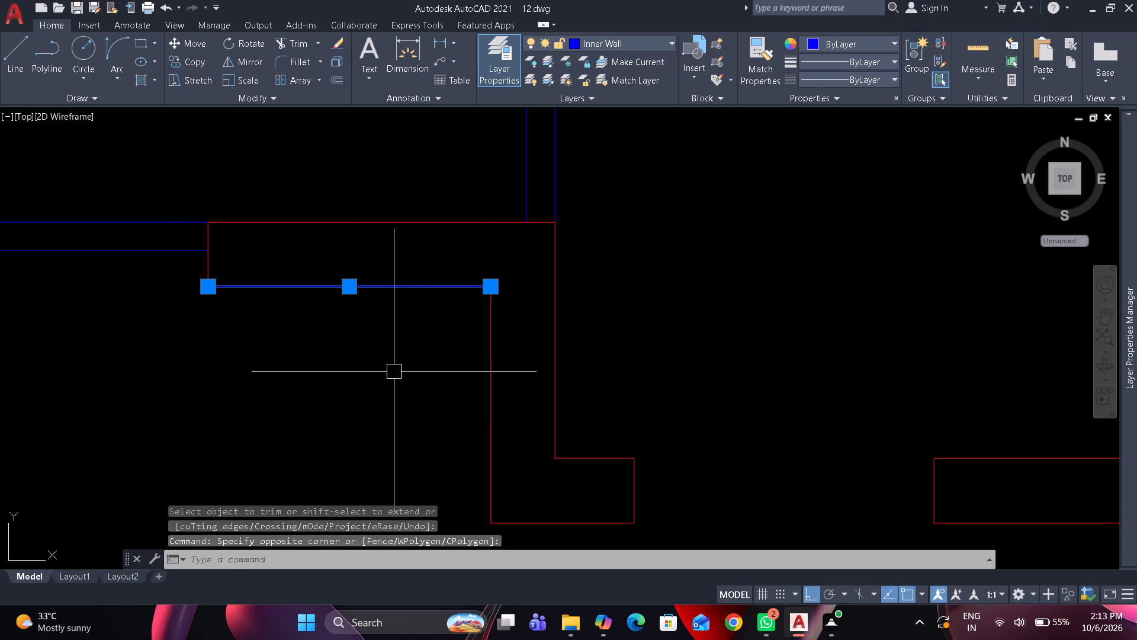
pyautogui.write('e')
pyautogui.press('space')
# Offset the small lower-left room's inner left wall line 3' to the right, into the room.
pyautogui.scroll(-2, 389, 370)
pyautogui.moveTo(390, 370); pyautogui.dragTo(452, 373, button='middle')
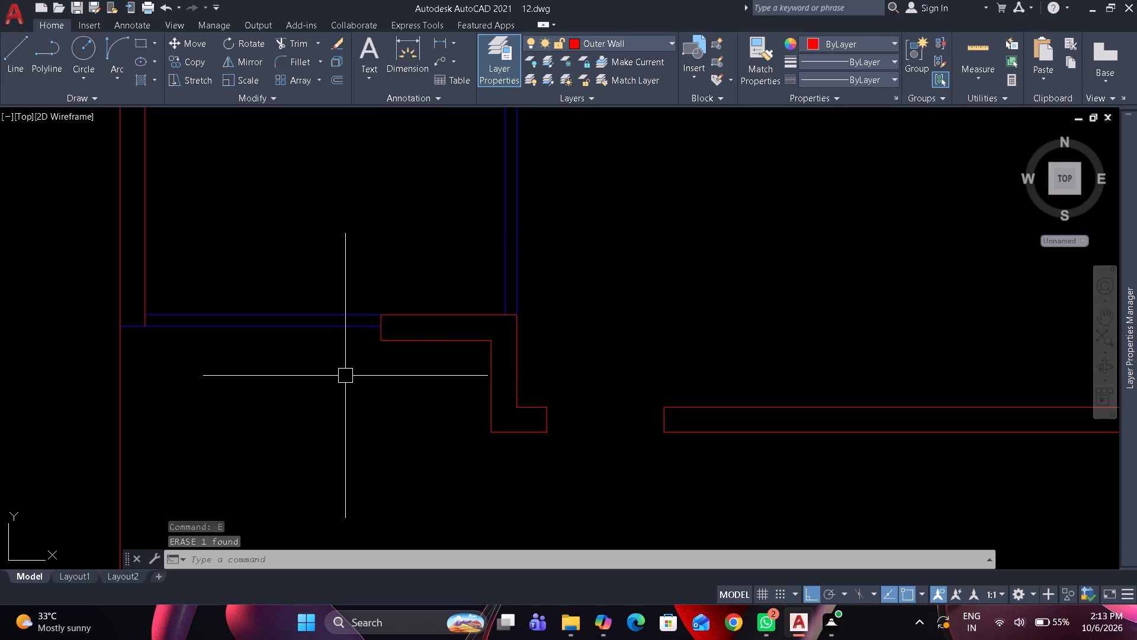
pyautogui.scroll(-2, 345, 377)
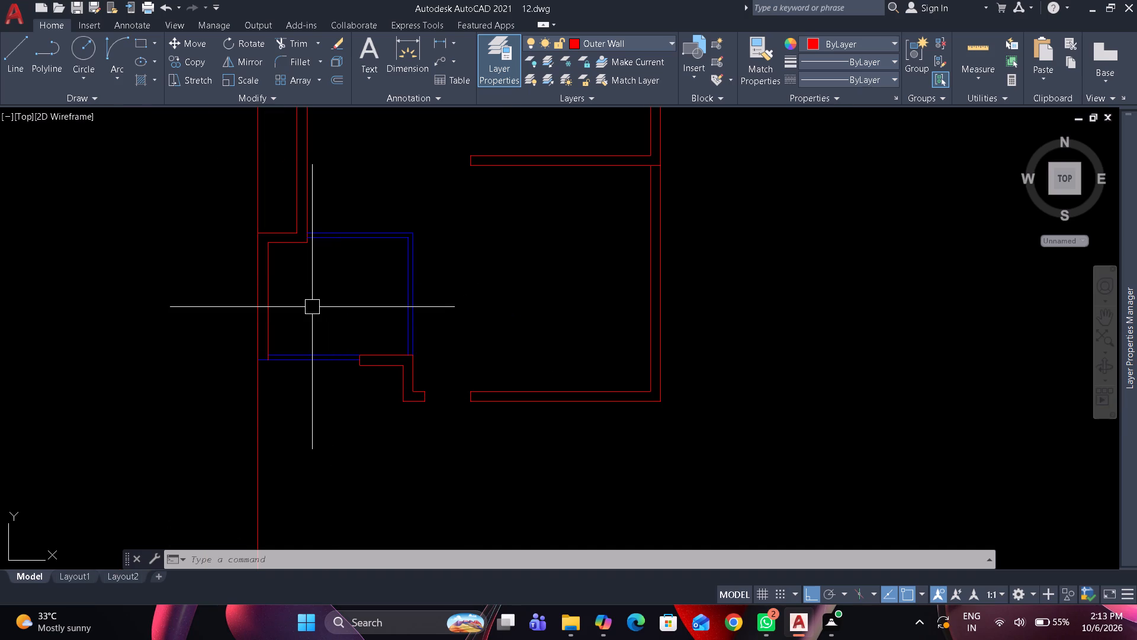
pyautogui.scroll(3, 302, 326)
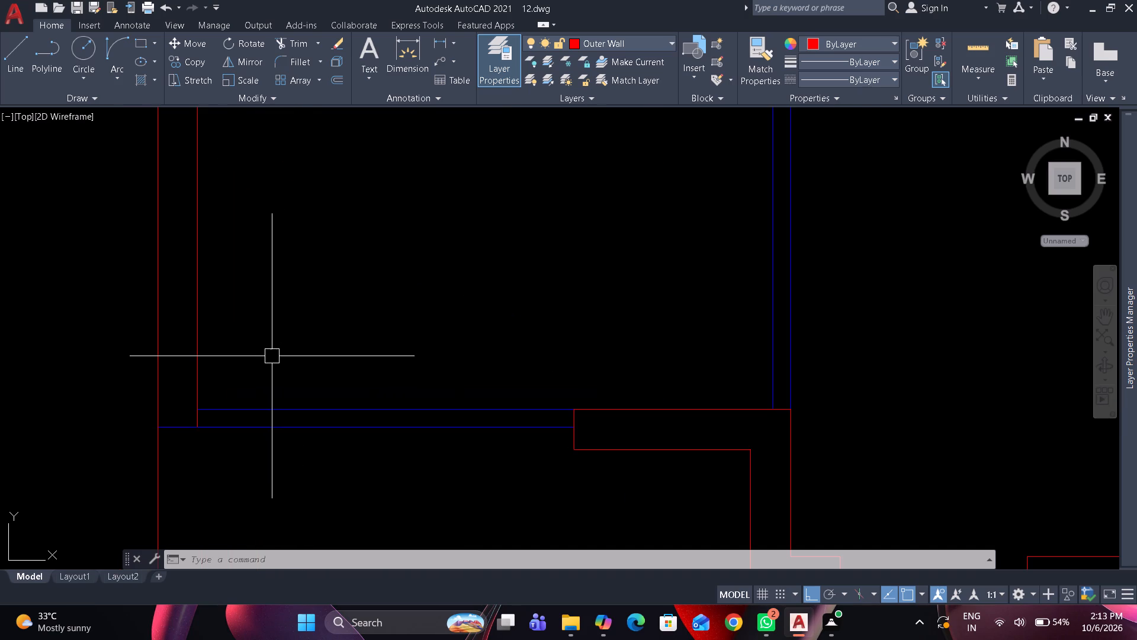
pyautogui.write('o')
pyautogui.press('space')
pyautogui.press('3')
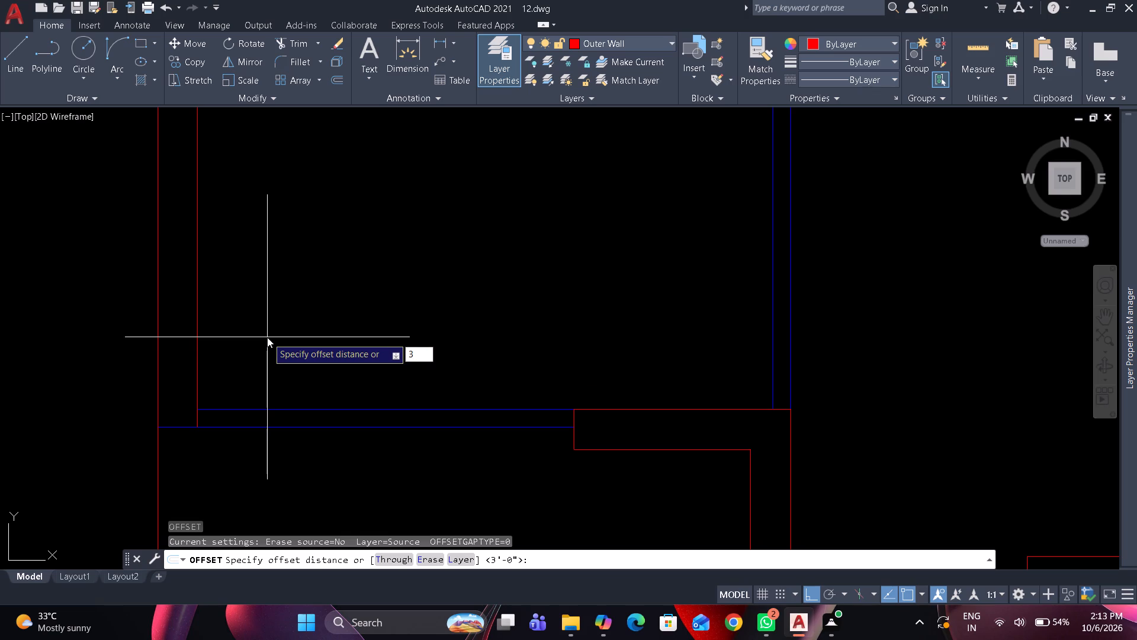
pyautogui.press("'")
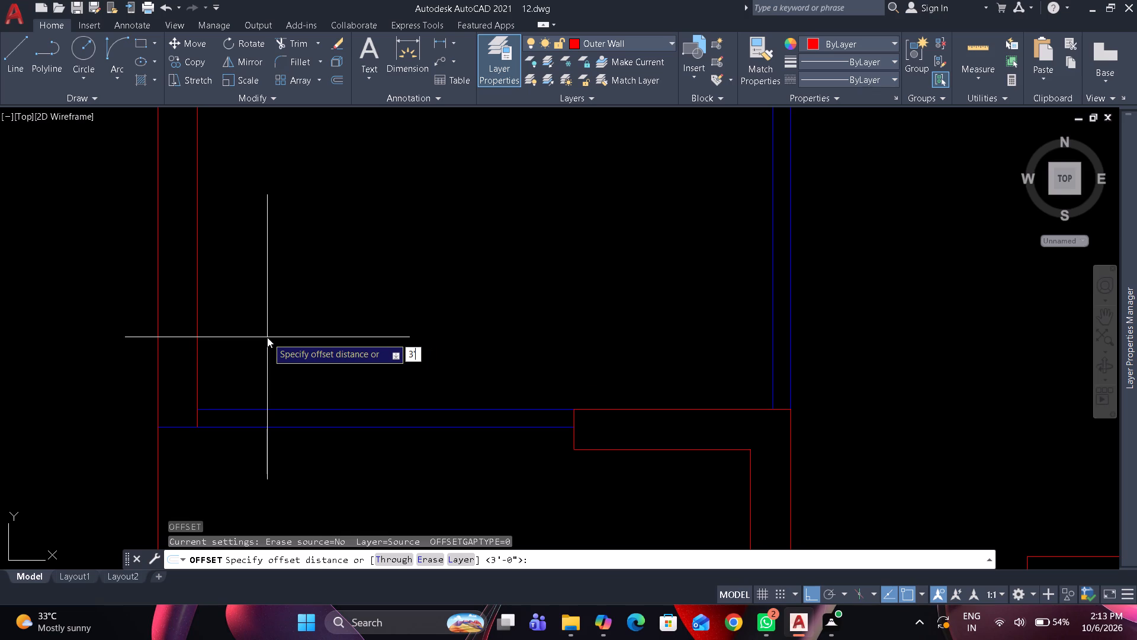
pyautogui.press('Return')
pyautogui.moveTo(194, 350); pyautogui.dragTo(216, 348)
pyautogui.click(263, 343)
pyautogui.press('Return')
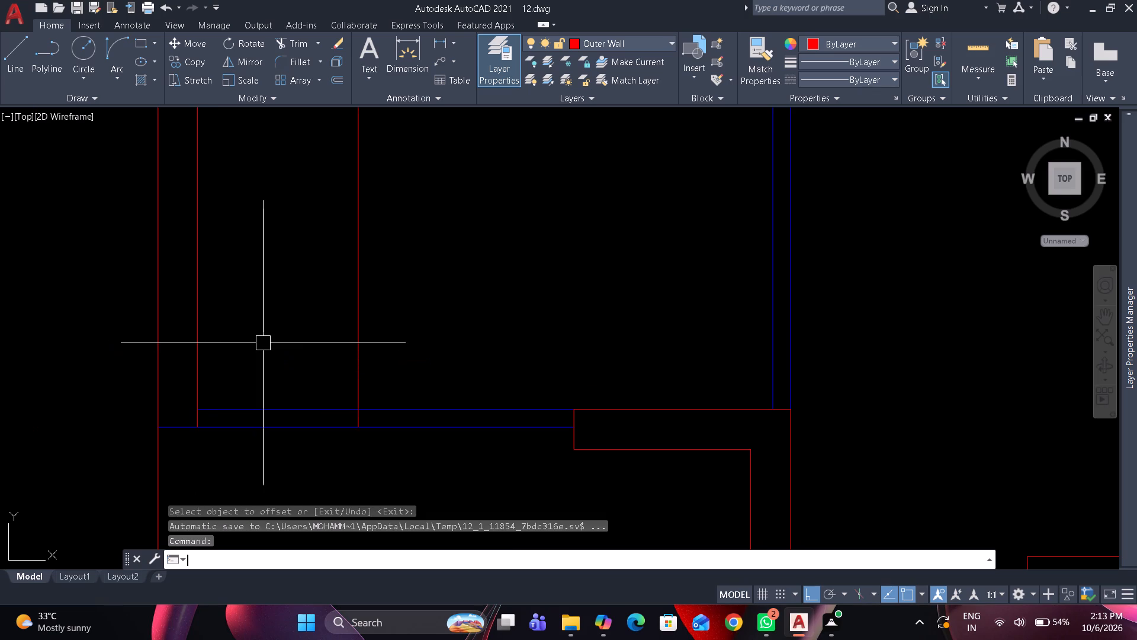
# Trim the offset line above the room's bottom inner wall, keeping only the short piece across the wall thickness.
pyautogui.write('tr')
pyautogui.press('space')
pyautogui.moveTo(311, 361); pyautogui.dragTo(325, 361)
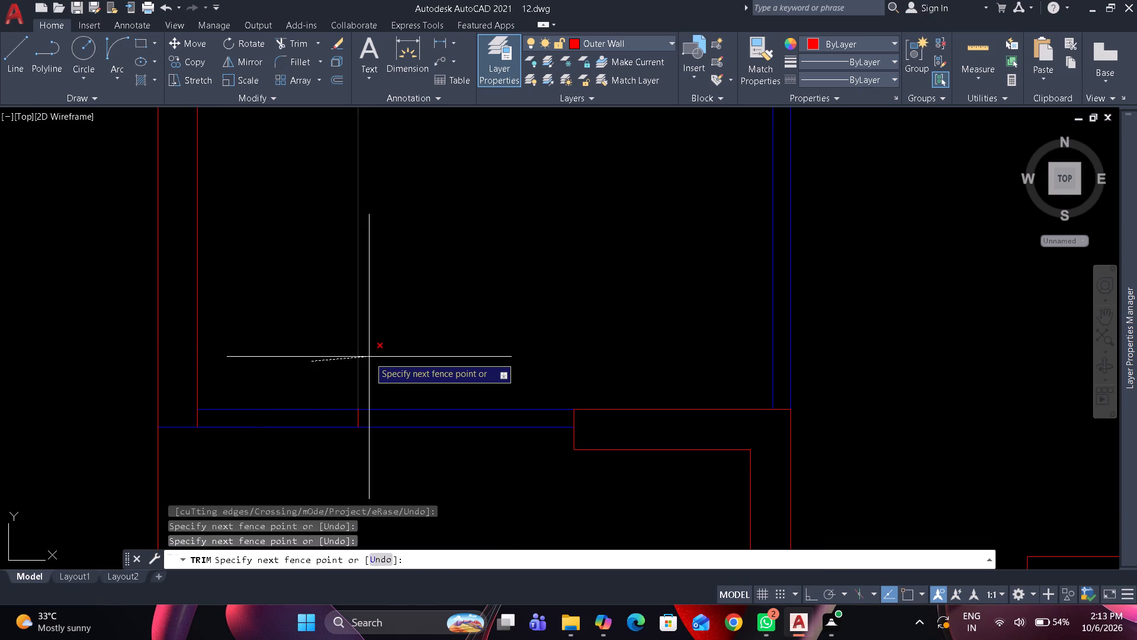
pyautogui.click(371, 356)
pyautogui.press('space')
# Move the short line across the room's bottom inner wall to the Inner Wall layer.
pyautogui.moveTo(297, 392); pyautogui.dragTo(314, 402)
pyautogui.moveTo(405, 488); pyautogui.dragTo(400, 481)
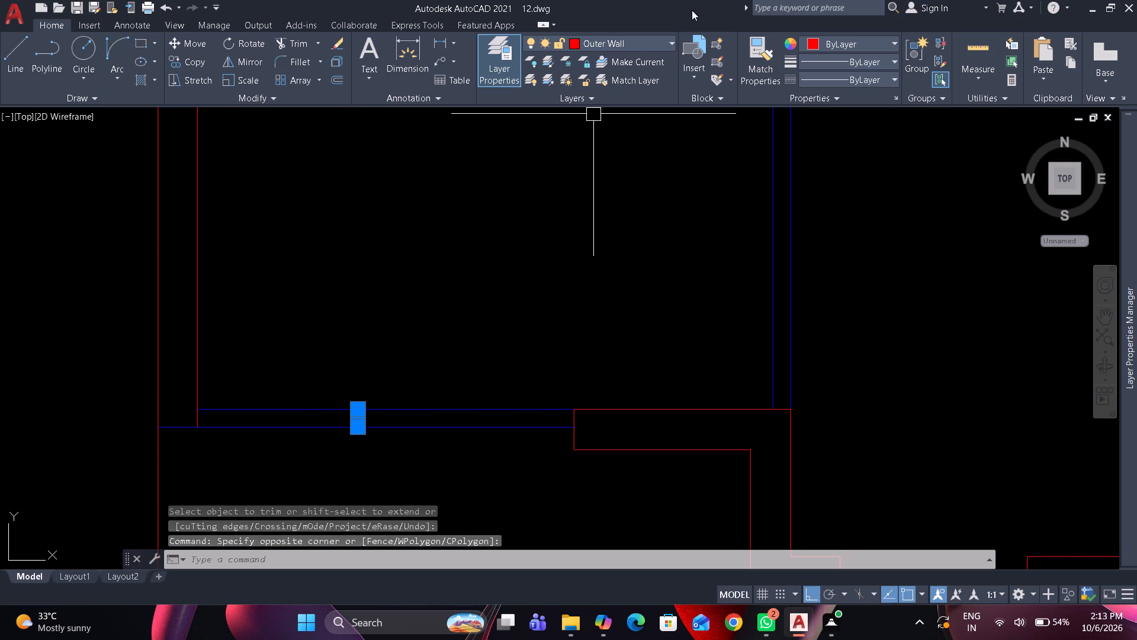
pyautogui.click(641, 47)
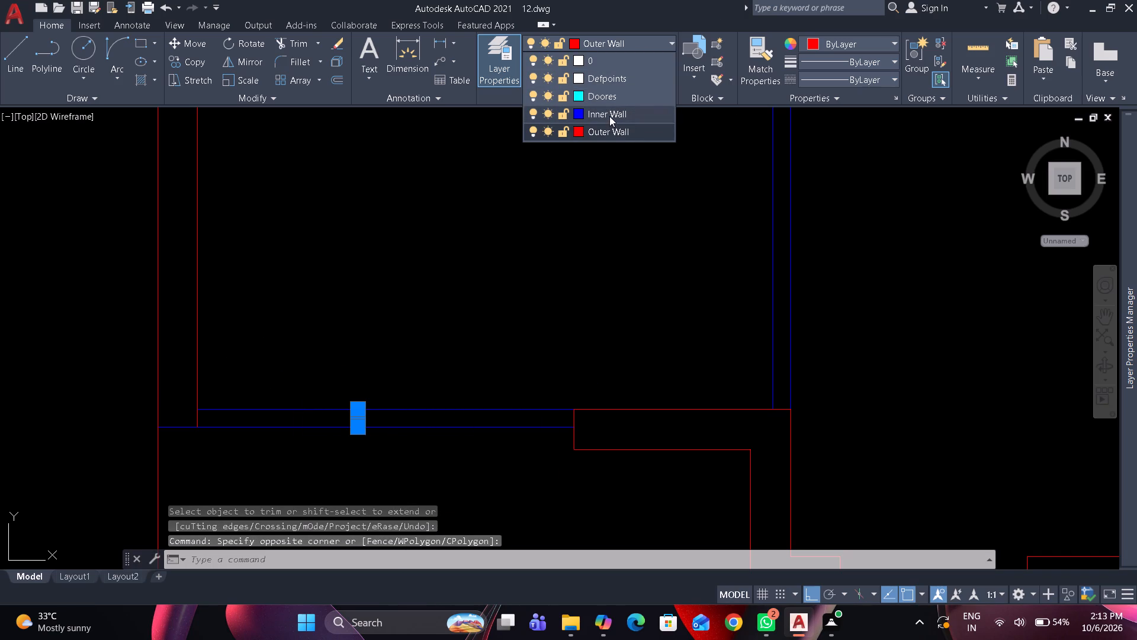
pyautogui.click(609, 116)
pyautogui.press('Escape')
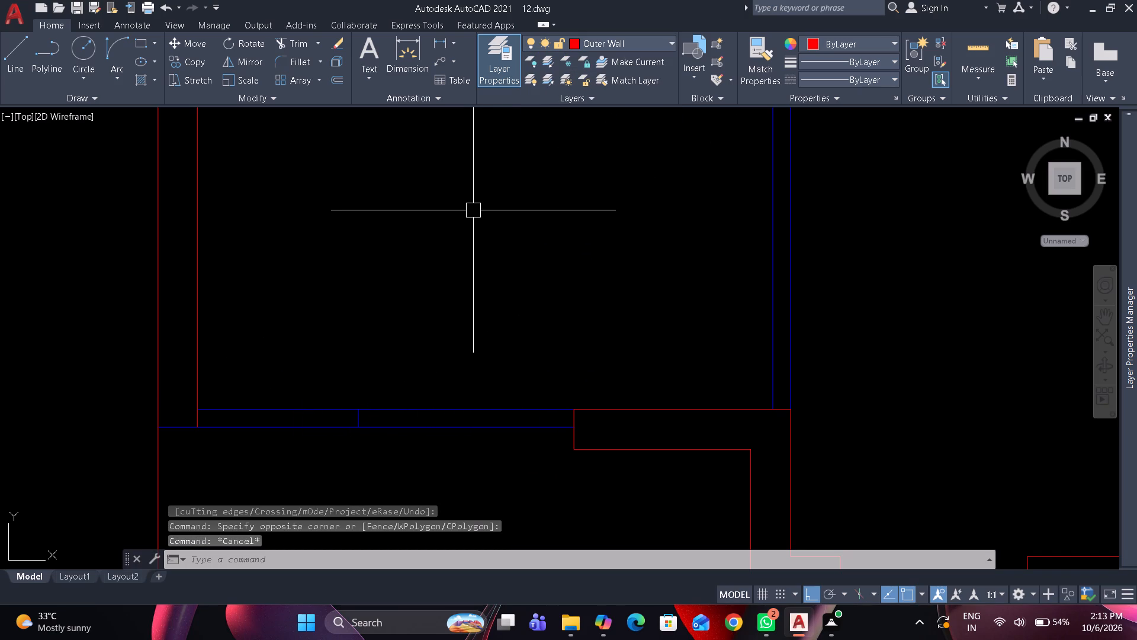
# Trim both bottom inner wall lines between the left outer wall and the short cross line, cutting the 3' door opening.
pyautogui.write('tr')
pyautogui.press('space')
pyautogui.moveTo(314, 326); pyautogui.dragTo(309, 364)
pyautogui.click(287, 454)
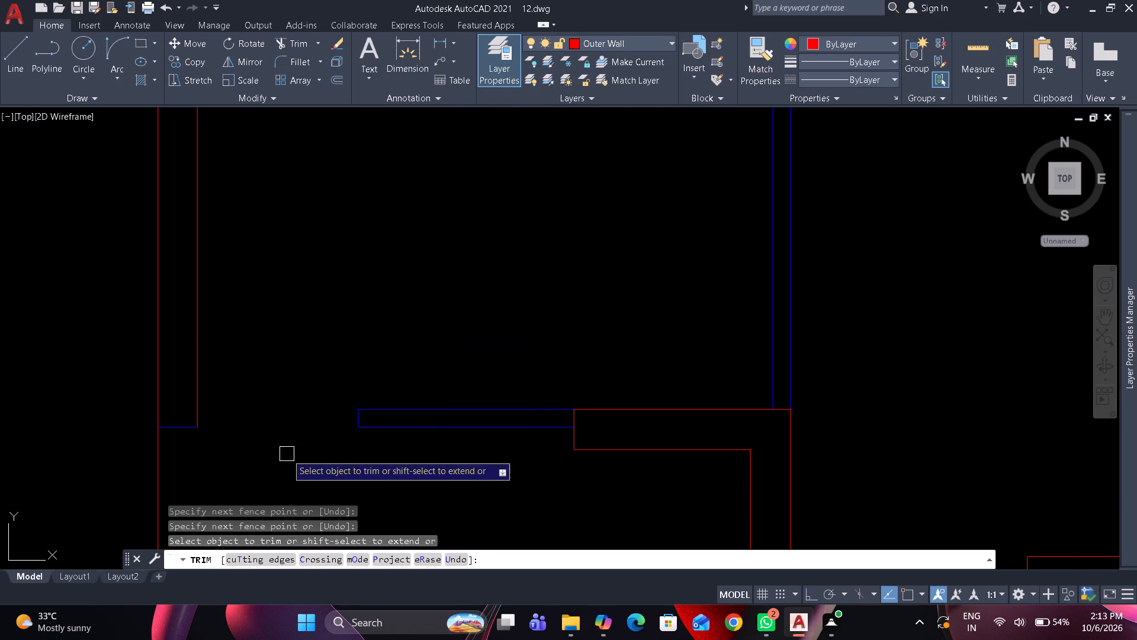
pyautogui.press('space')
# Move the short line closing the lower end of the left outer wall to the Outer Wall layer.
pyautogui.click(181, 421)
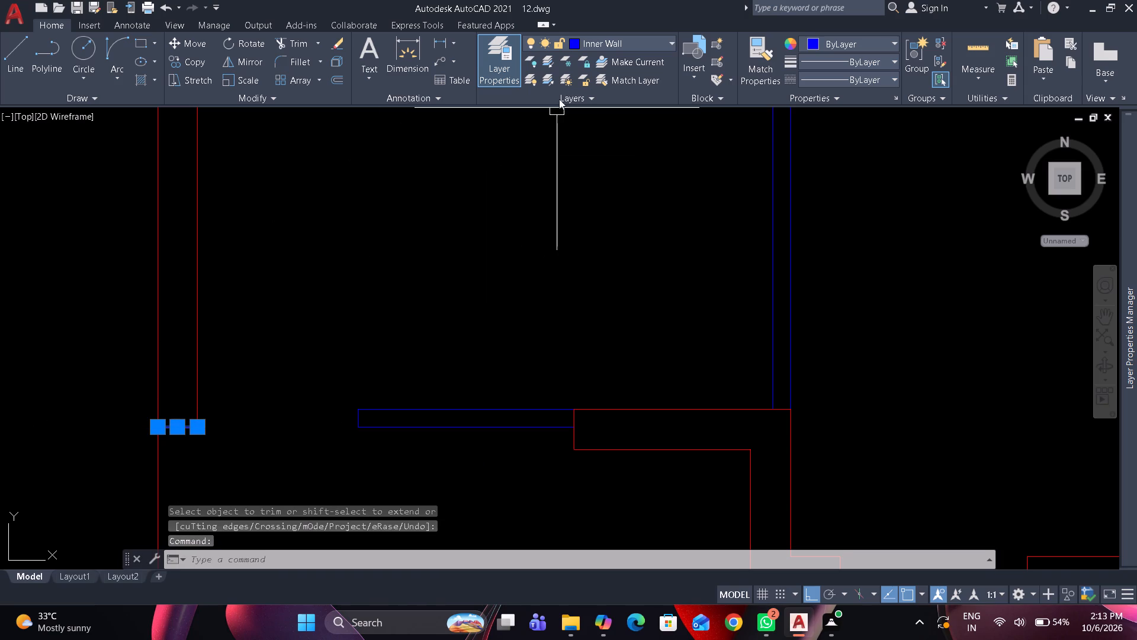
pyautogui.click(606, 41)
pyautogui.click(594, 127)
pyautogui.press('Escape')
pyautogui.press('Escape')
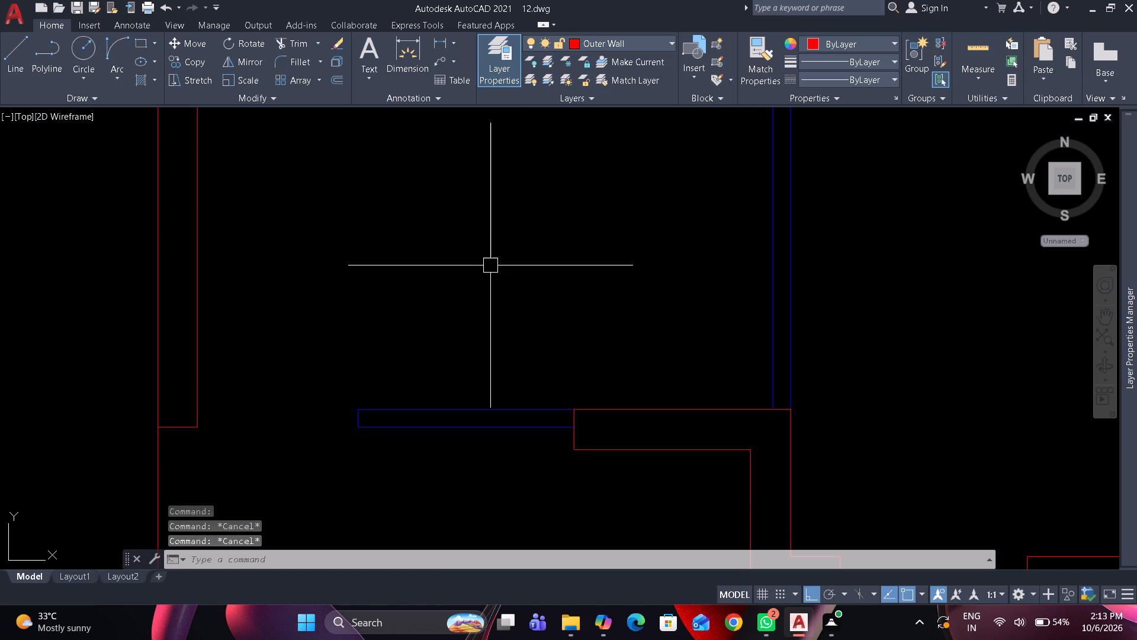
pyautogui.press('Escape')
# Offset the lower edge of the short outer wall stub beside the bottom opening 4'3" downward.
pyautogui.scroll(-4, 490, 267)
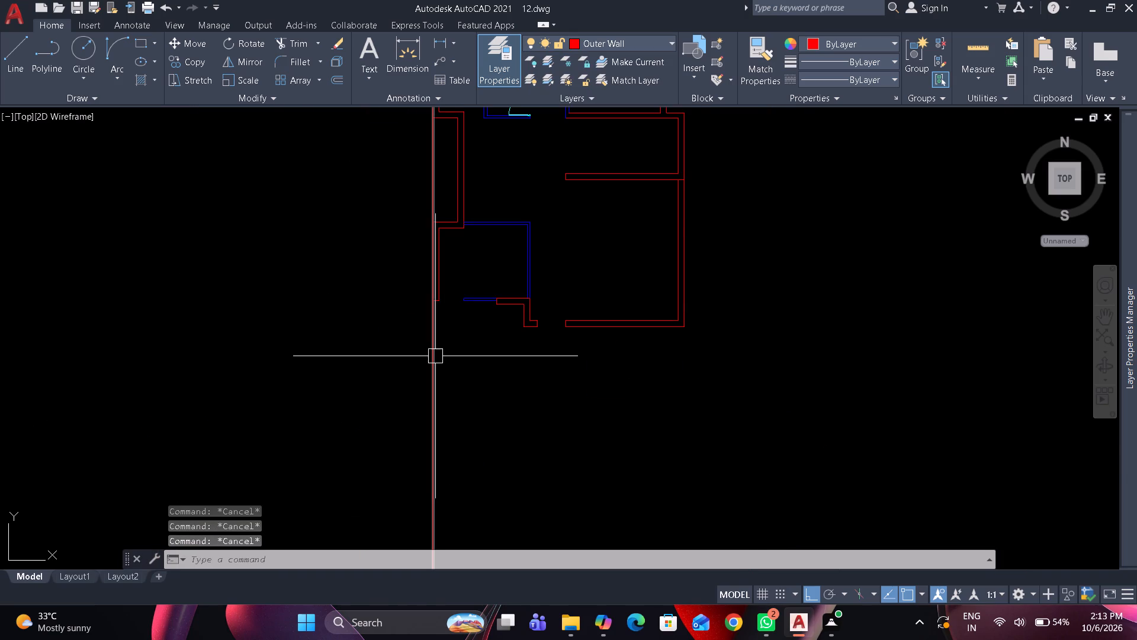
pyautogui.click(435, 356)
pyautogui.press('Escape')
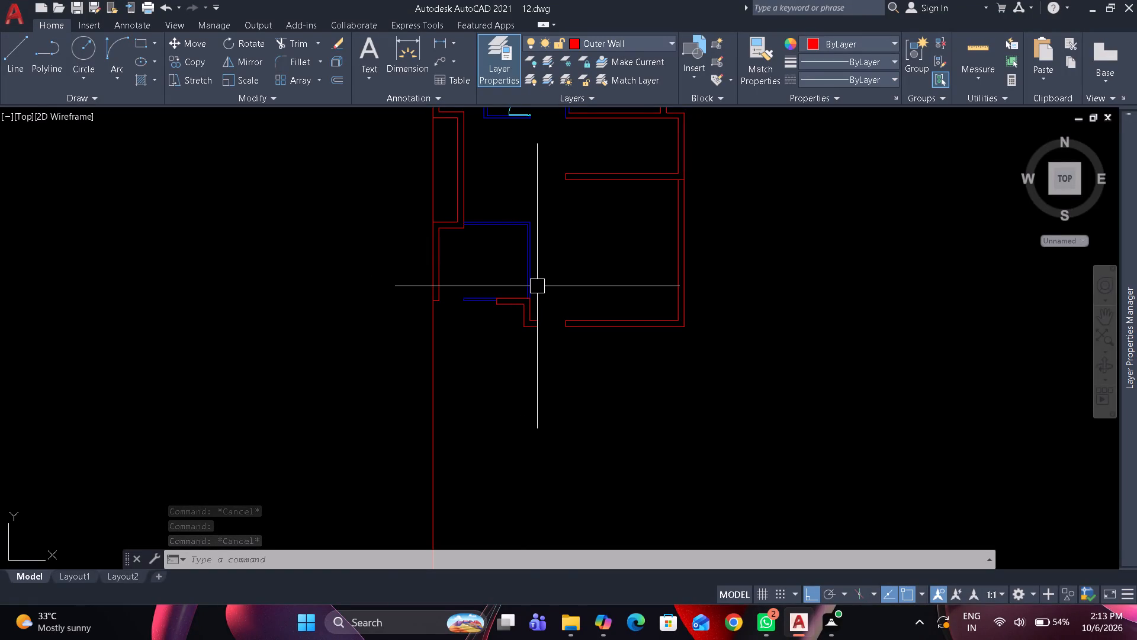
pyautogui.scroll(2, 531, 346)
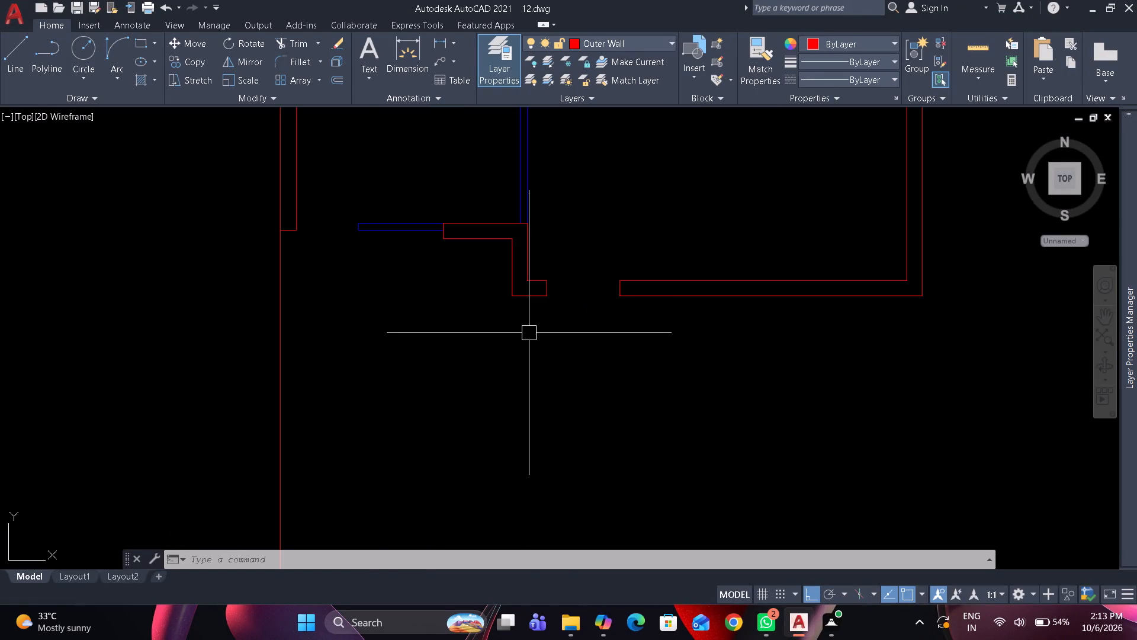
pyautogui.press('o')
pyautogui.press('space')
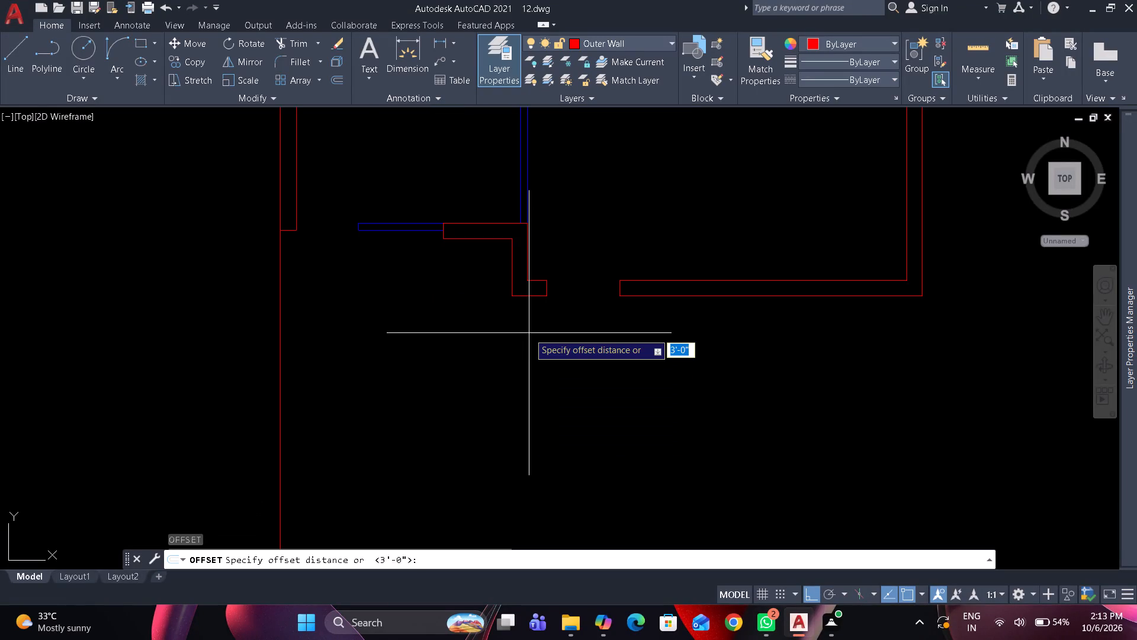
pyautogui.press('4')
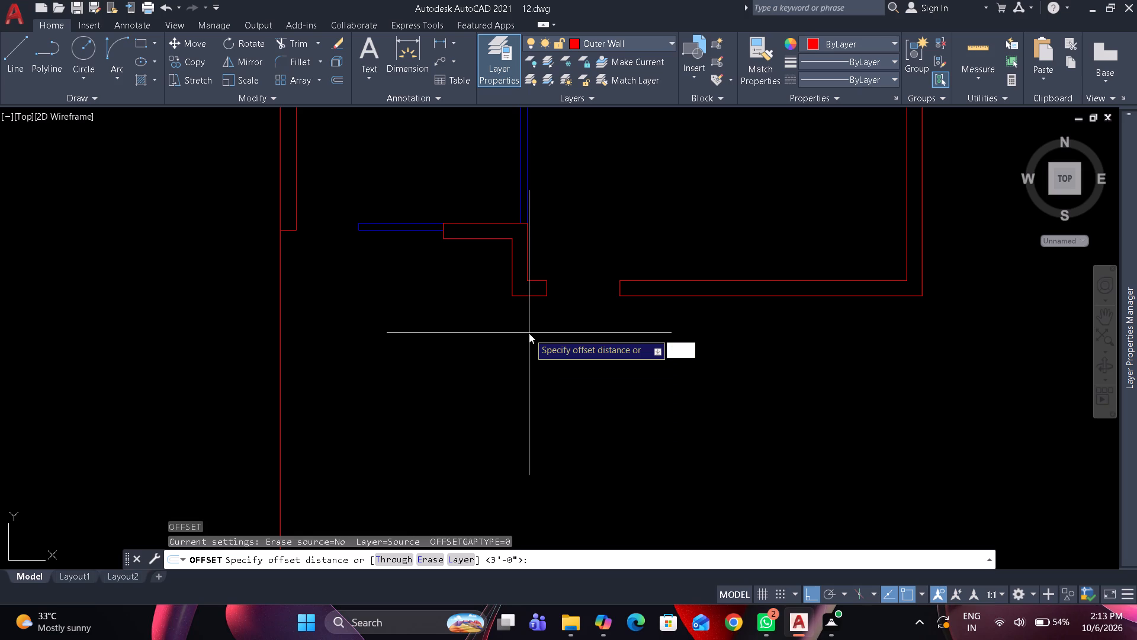
pyautogui.press("'")
pyautogui.write('3"')
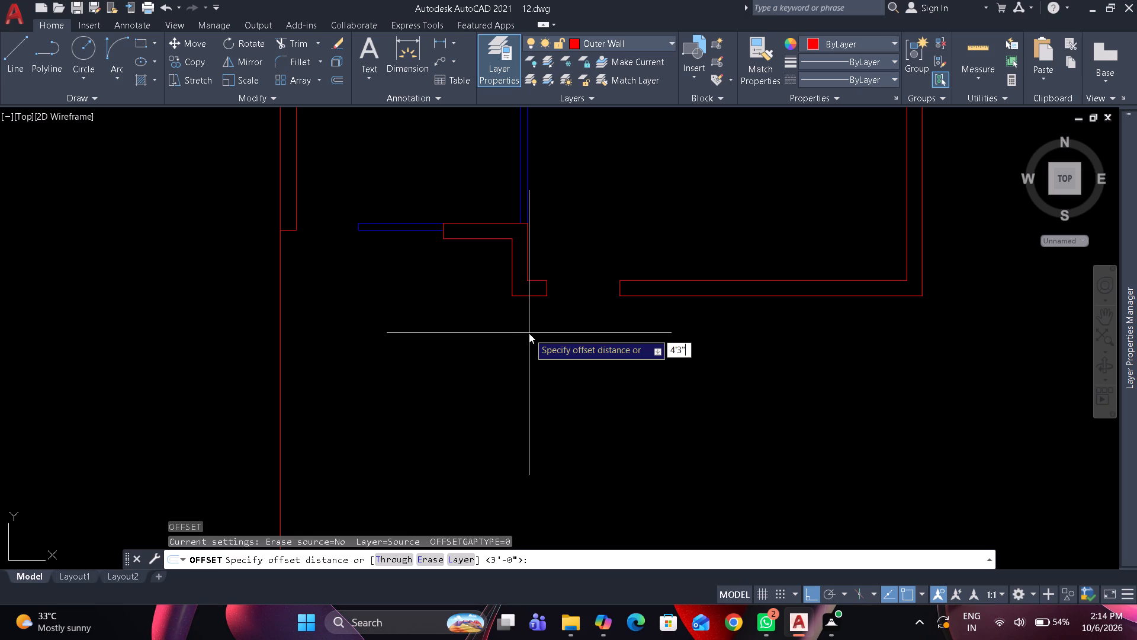
pyautogui.press('Return')
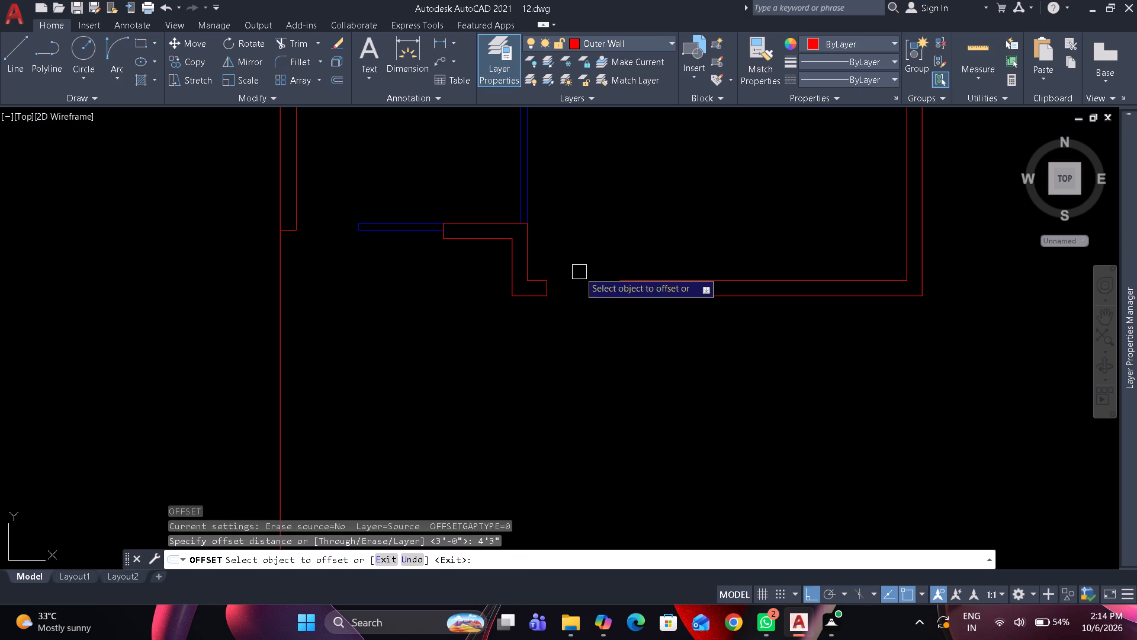
pyautogui.click(532, 296)
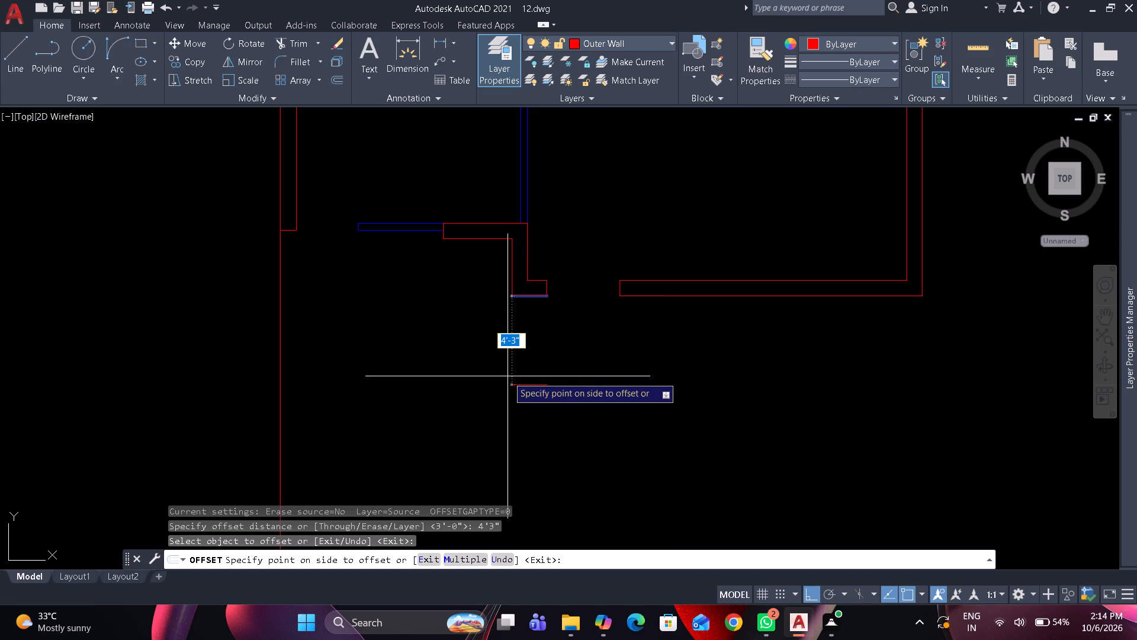
pyautogui.click(449, 453)
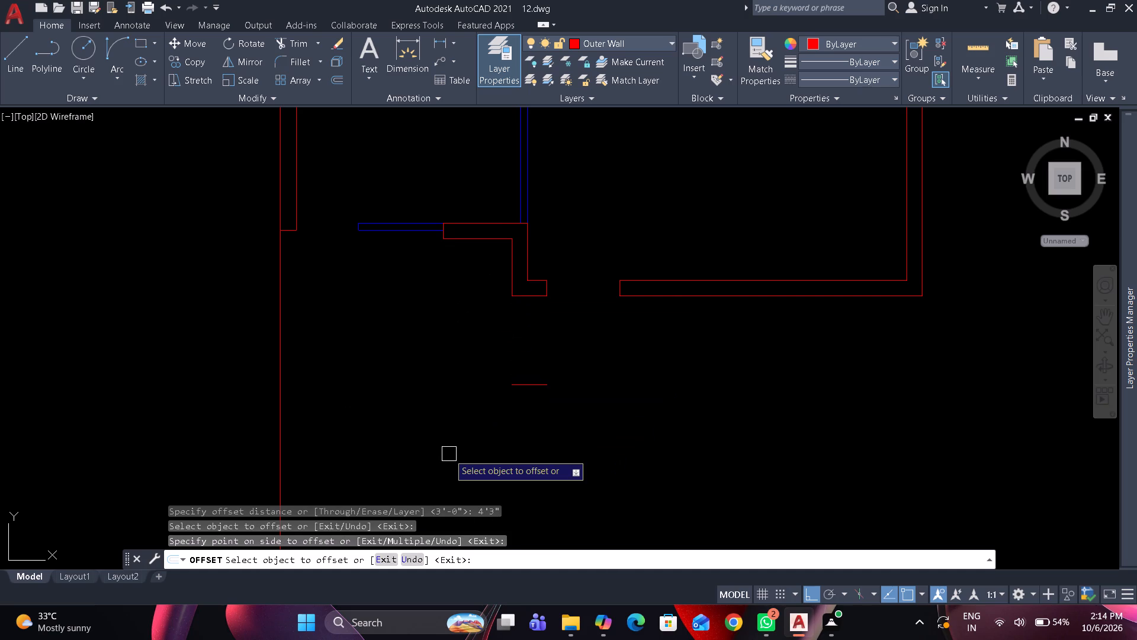
pyautogui.press('Return')
# Offset the new short horizontal line 9" downward to give the lower wall its thickness.
pyautogui.press('Return')
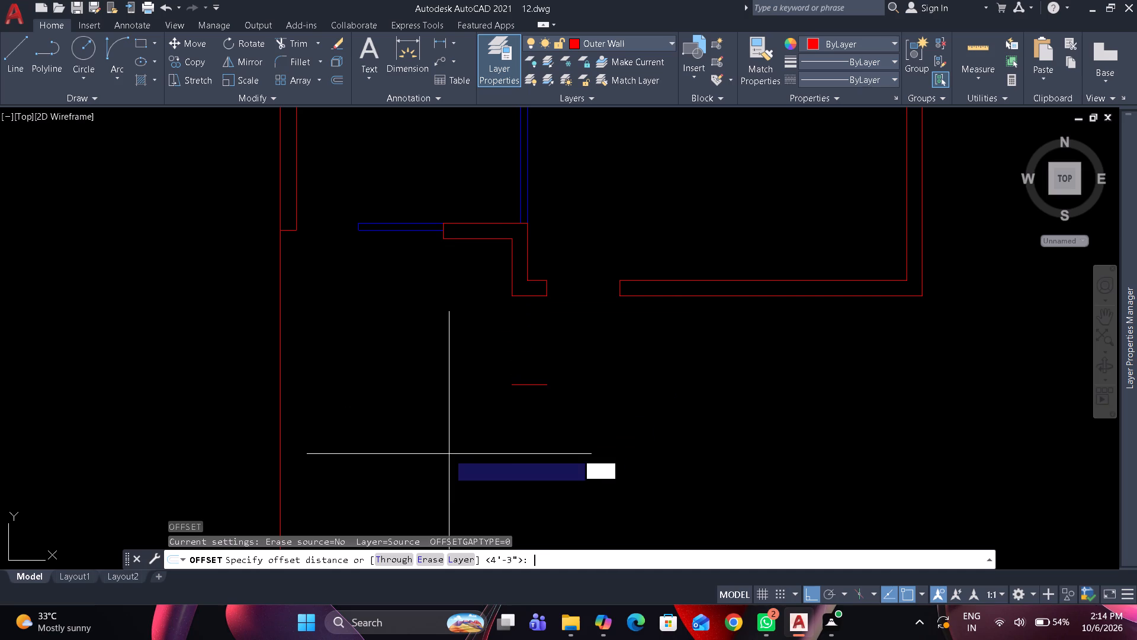
pyautogui.write('9"')
pyautogui.press('Return')
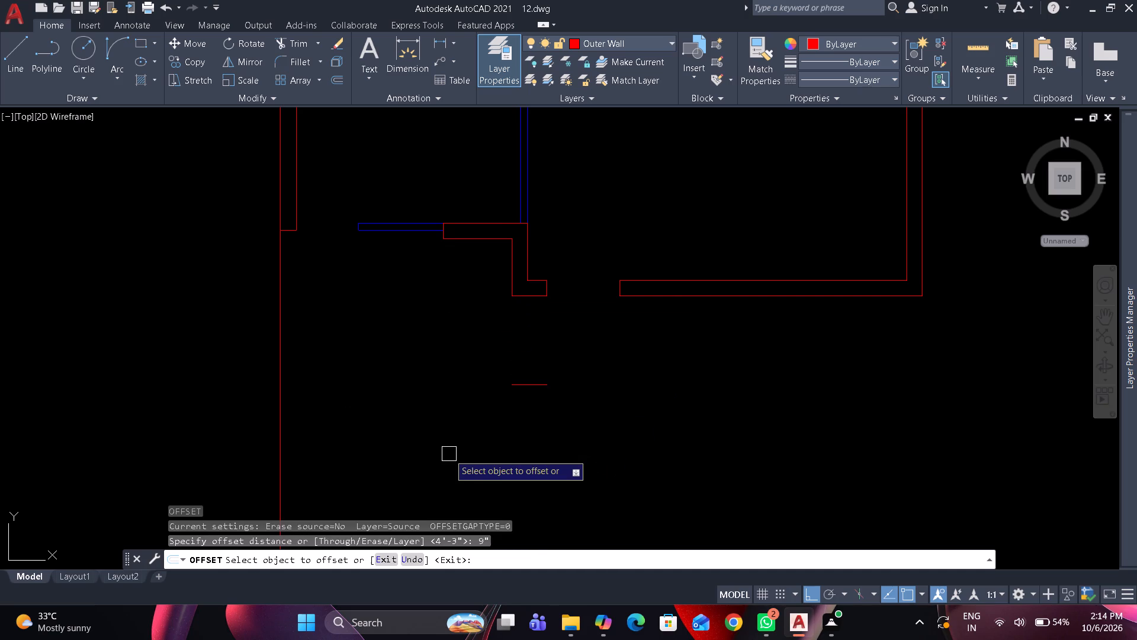
pyautogui.click(536, 392)
pyautogui.click(537, 446)
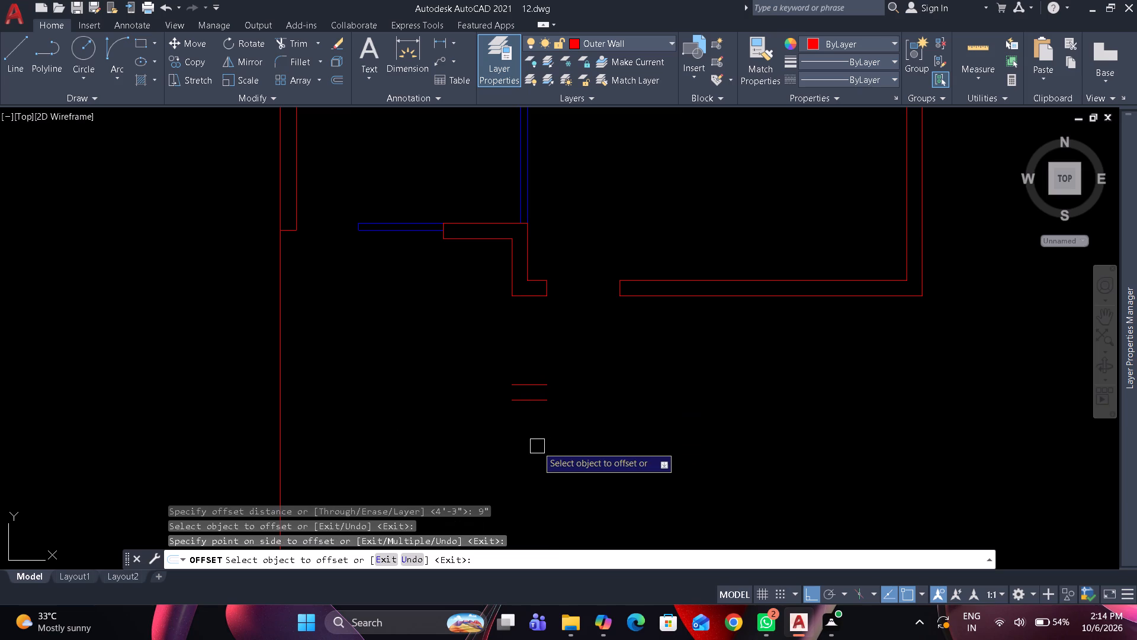
pyautogui.press('Return')
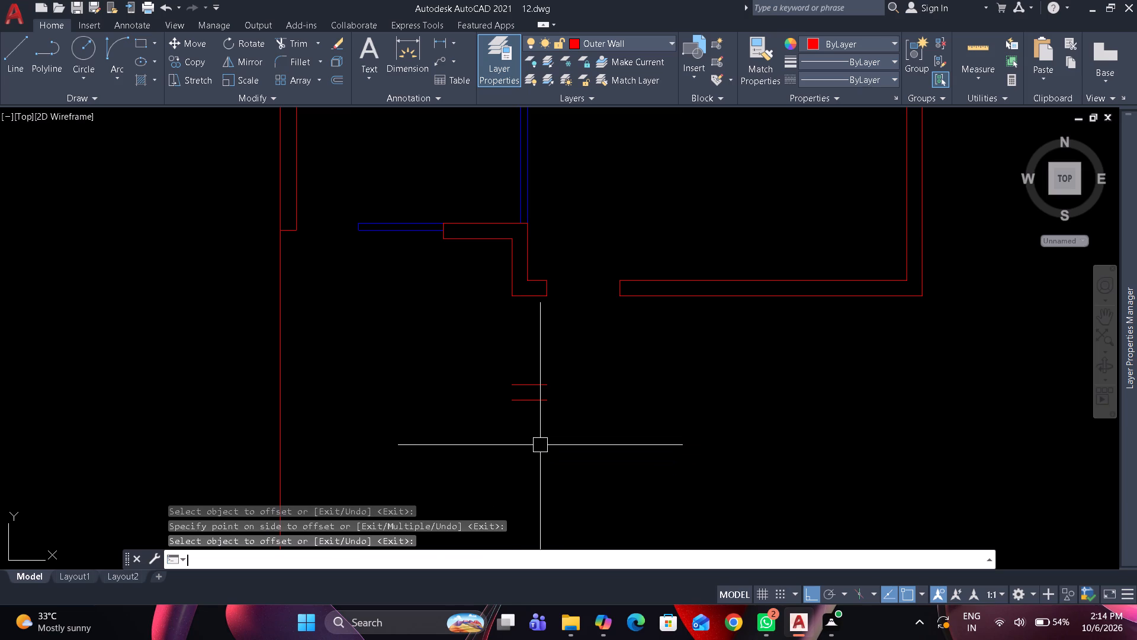
# Extend both new horizontal lines leftward to the long left outer wall line.
pyautogui.write('ex')
pyautogui.press('space')
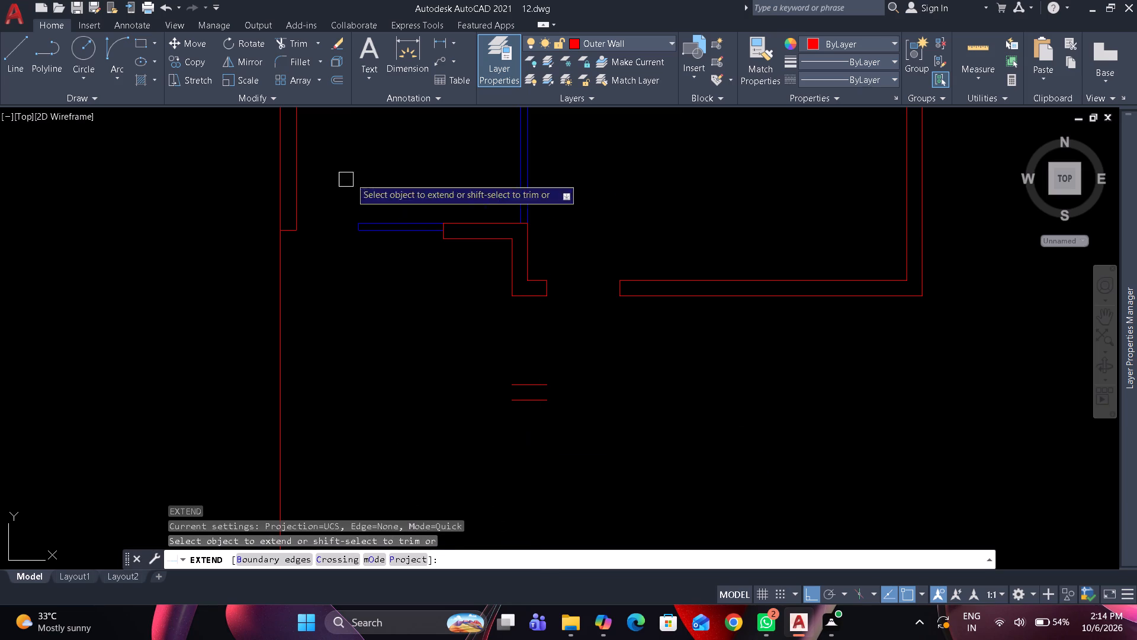
pyautogui.click(516, 367)
pyautogui.click(515, 430)
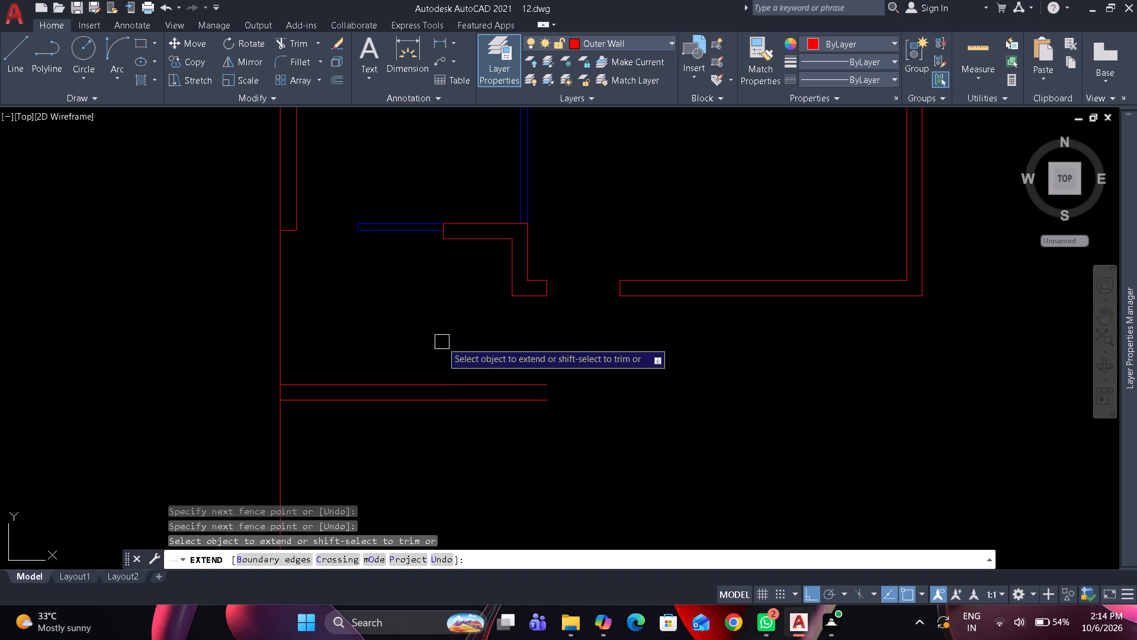
pyautogui.press('Return')
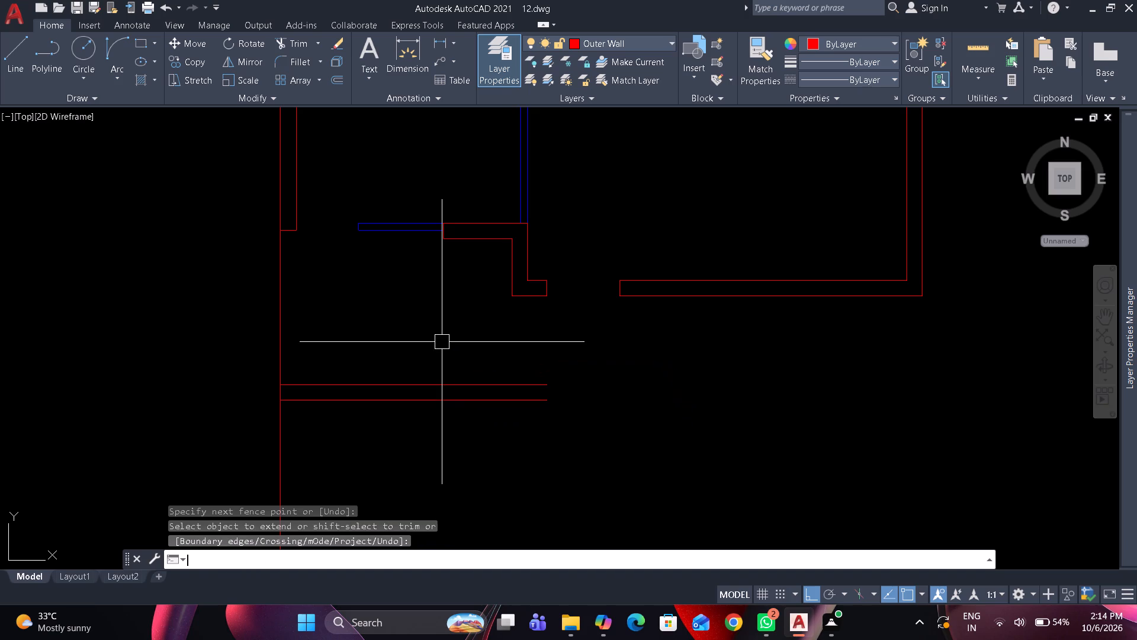
# Extend both vertical lines of the connecting outer wall down to the lower edge of the new horizontal wall.
pyautogui.press('space')
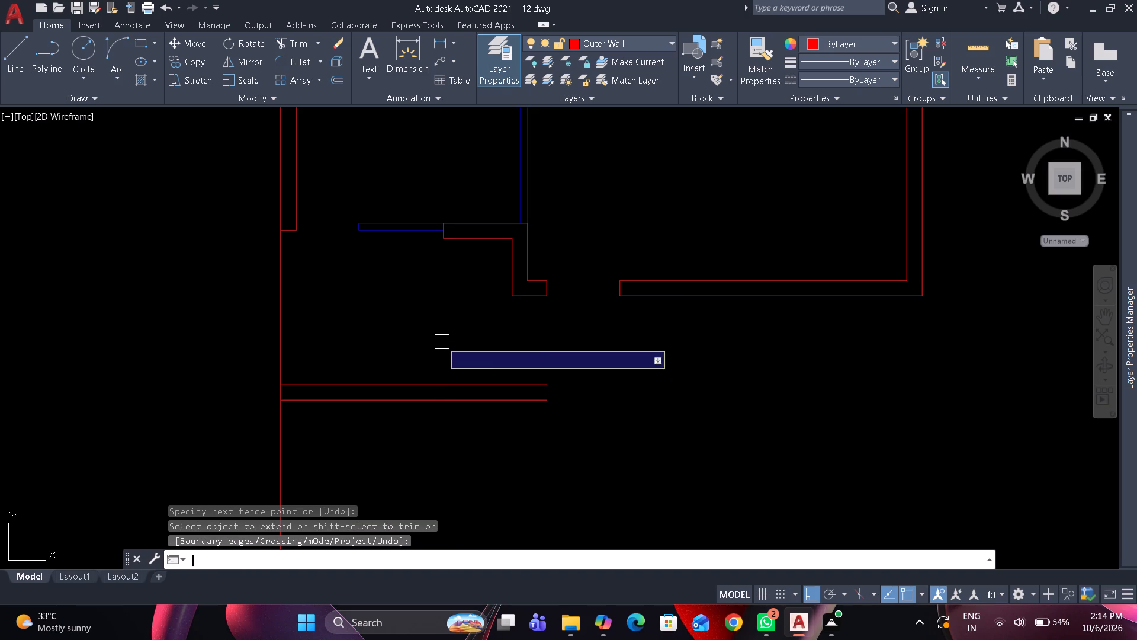
pyautogui.scroll(1, 491, 291)
pyautogui.moveTo(512, 242); pyautogui.dragTo(521, 241)
pyautogui.click(583, 241)
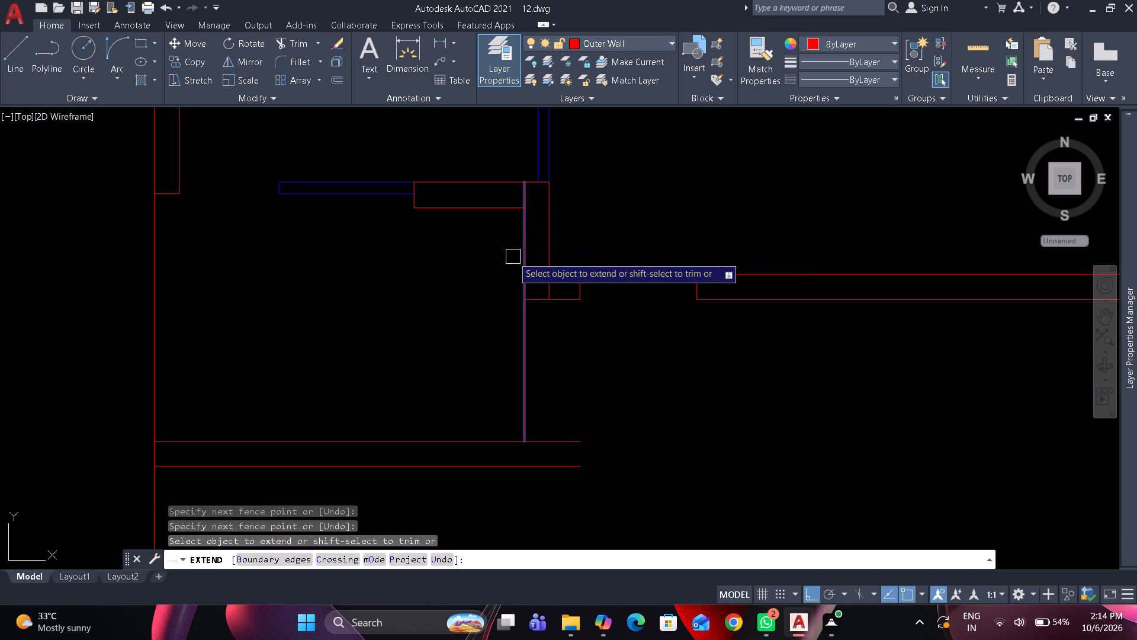
pyautogui.moveTo(506, 252); pyautogui.dragTo(527, 248)
pyautogui.click(591, 243)
pyautogui.moveTo(498, 325); pyautogui.dragTo(518, 328)
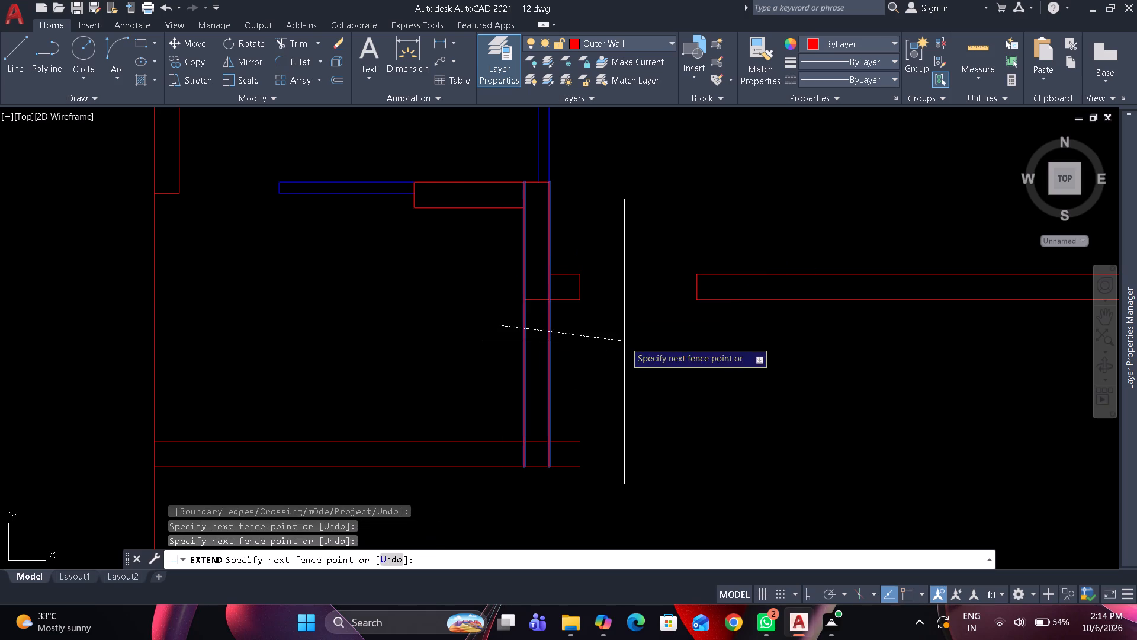
pyautogui.click(625, 341)
pyautogui.press('space')
pyautogui.press('space')
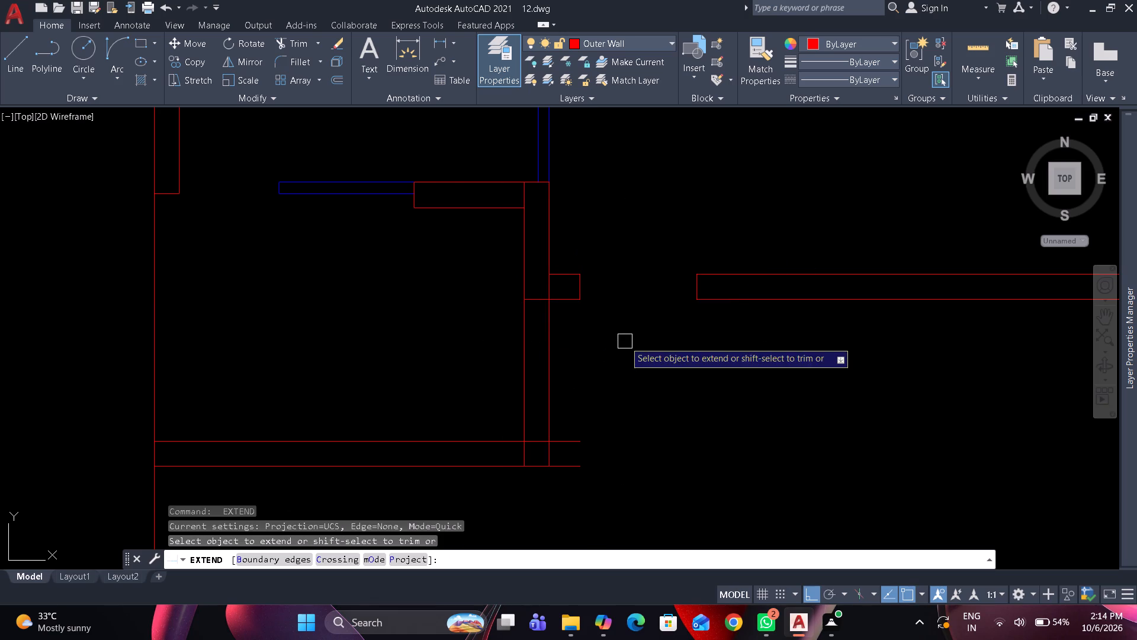
pyautogui.press('Escape')
# Offset the right-hand line of the extended vertical wall 6' to the right.
pyautogui.write('o')
pyautogui.press('space')
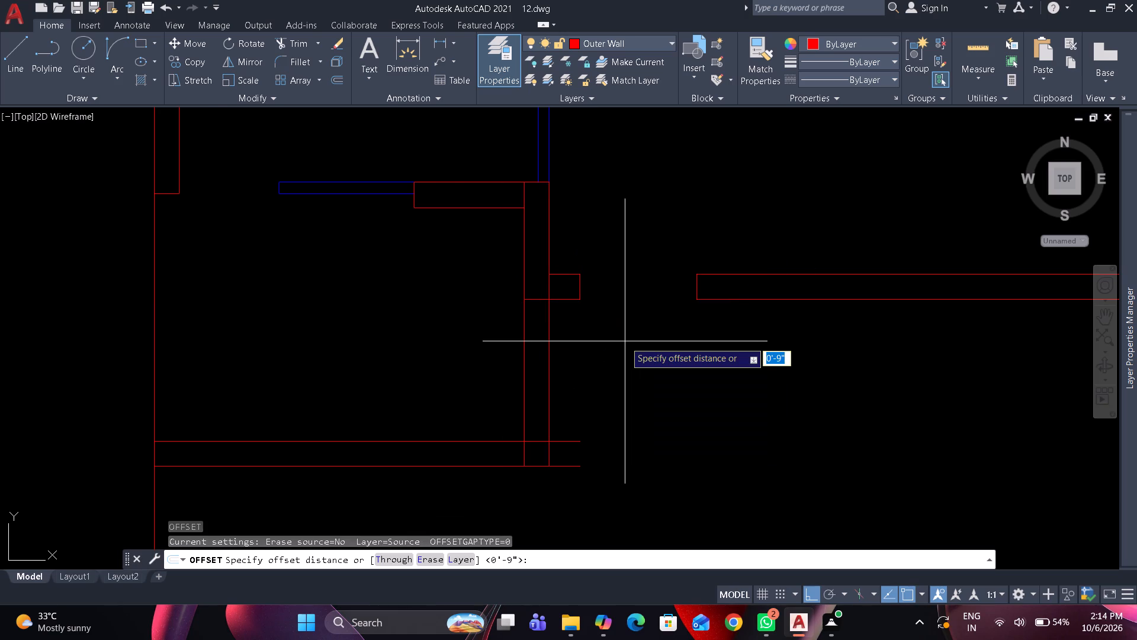
pyautogui.write("6'")
pyautogui.press('Return')
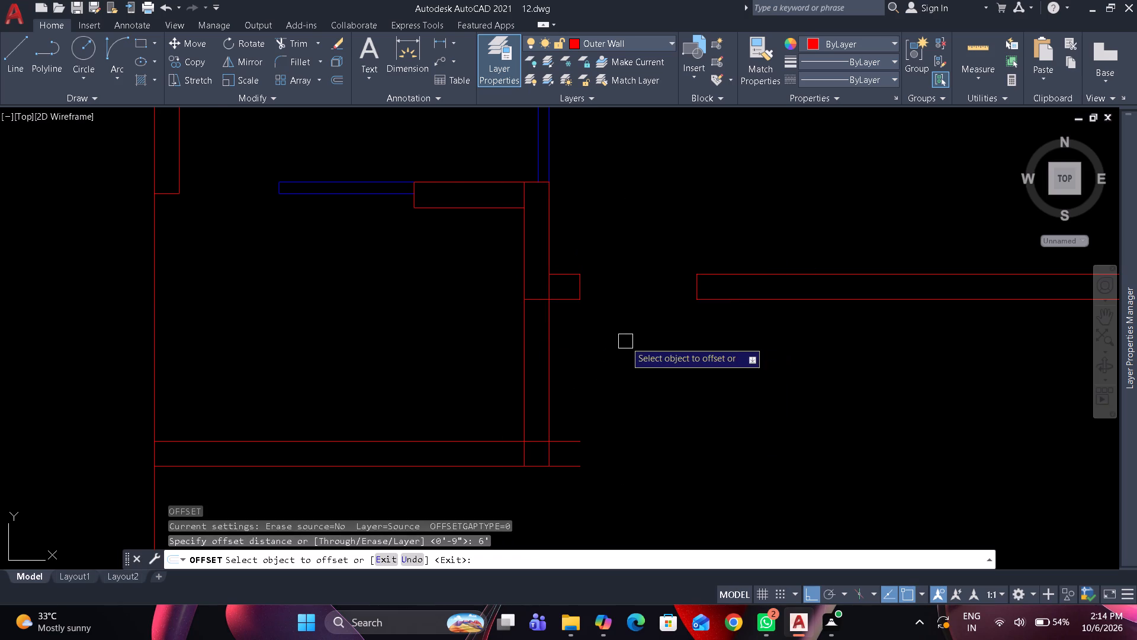
pyautogui.click(554, 372)
pyautogui.click(632, 372)
pyautogui.press('space')
# Offset the new vertical line 9" to the right for the wall thickness.
pyautogui.press('space')
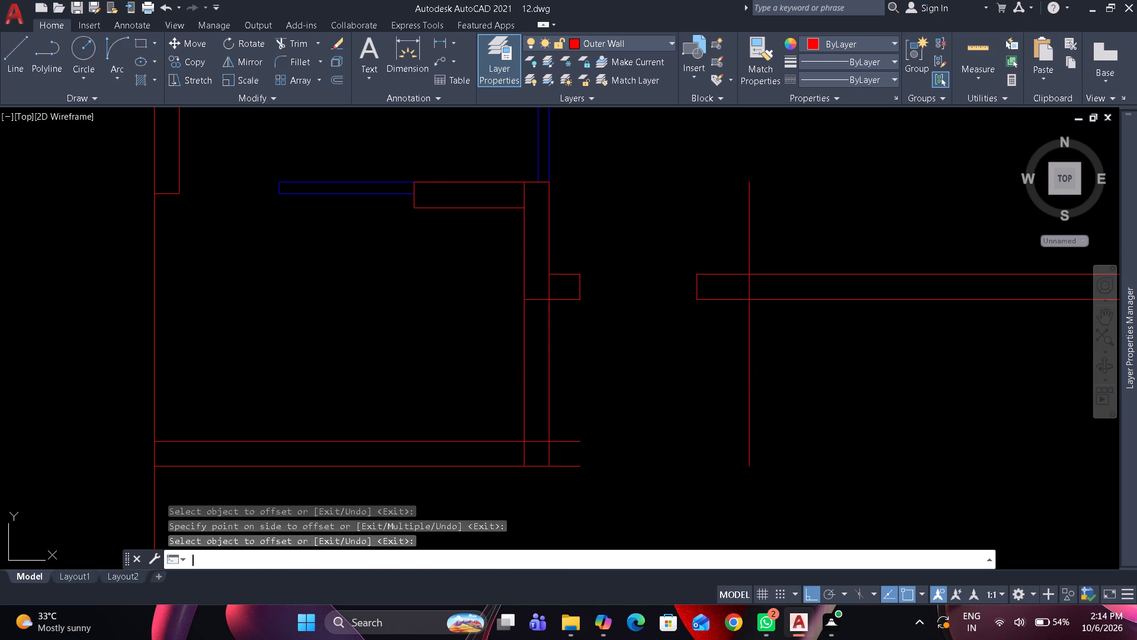
pyautogui.write('9"')
pyautogui.press('Return')
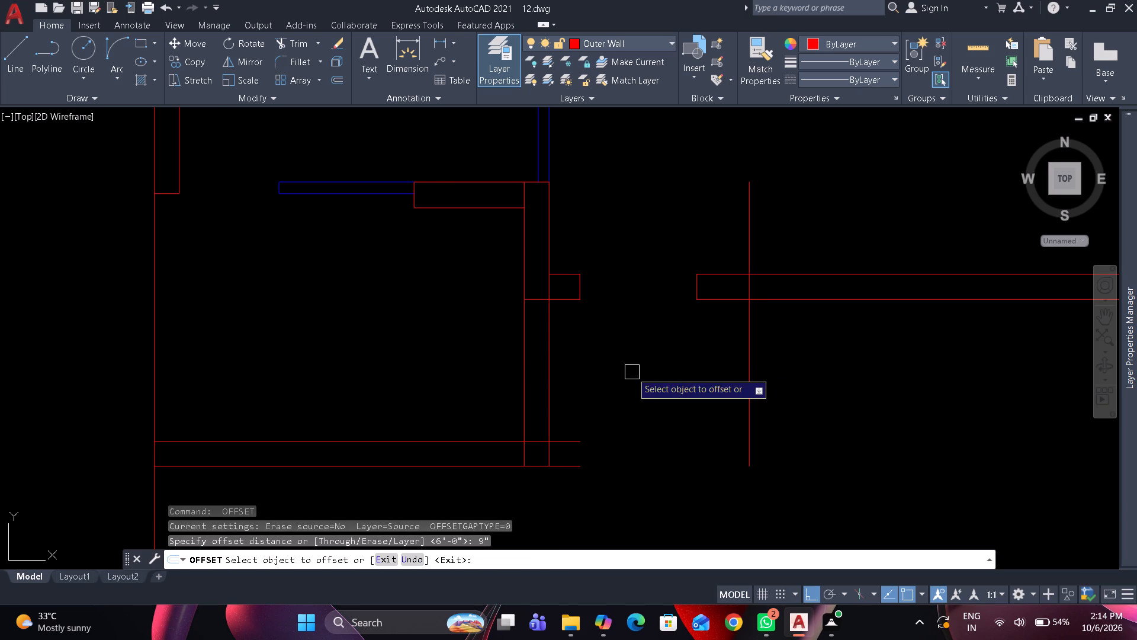
pyautogui.moveTo(747, 366); pyautogui.dragTo(767, 360)
pyautogui.click(857, 356)
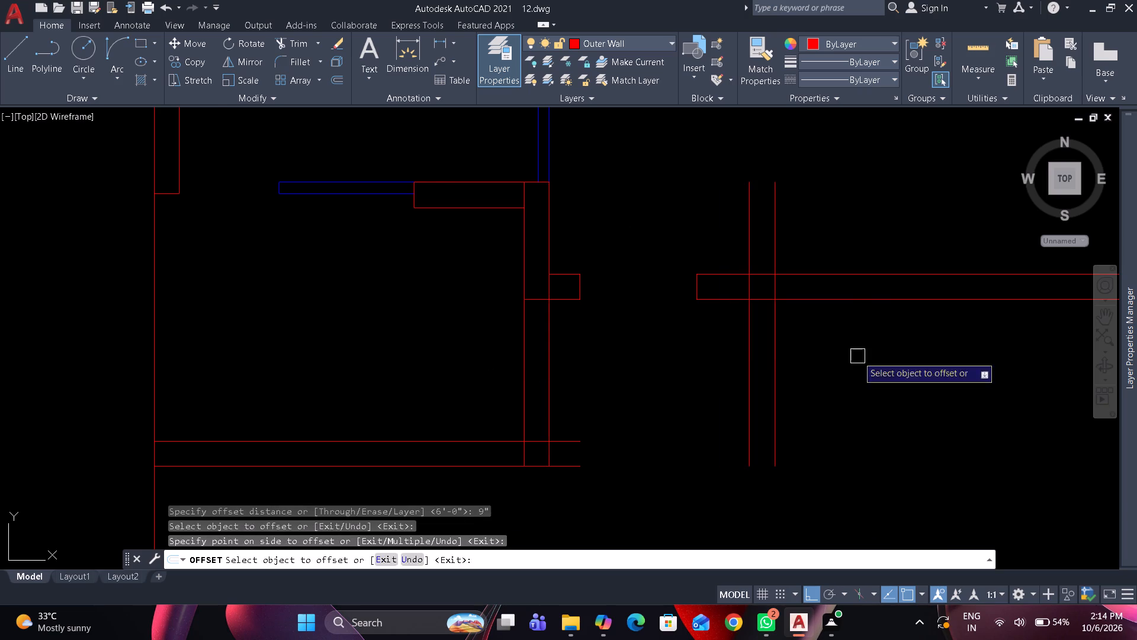
pyautogui.press('space')
# Fillet the rightmost new vertical line with the lower edge of the long horizontal outer wall into a zero-radius corner.
pyautogui.write('f')
pyautogui.press('space')
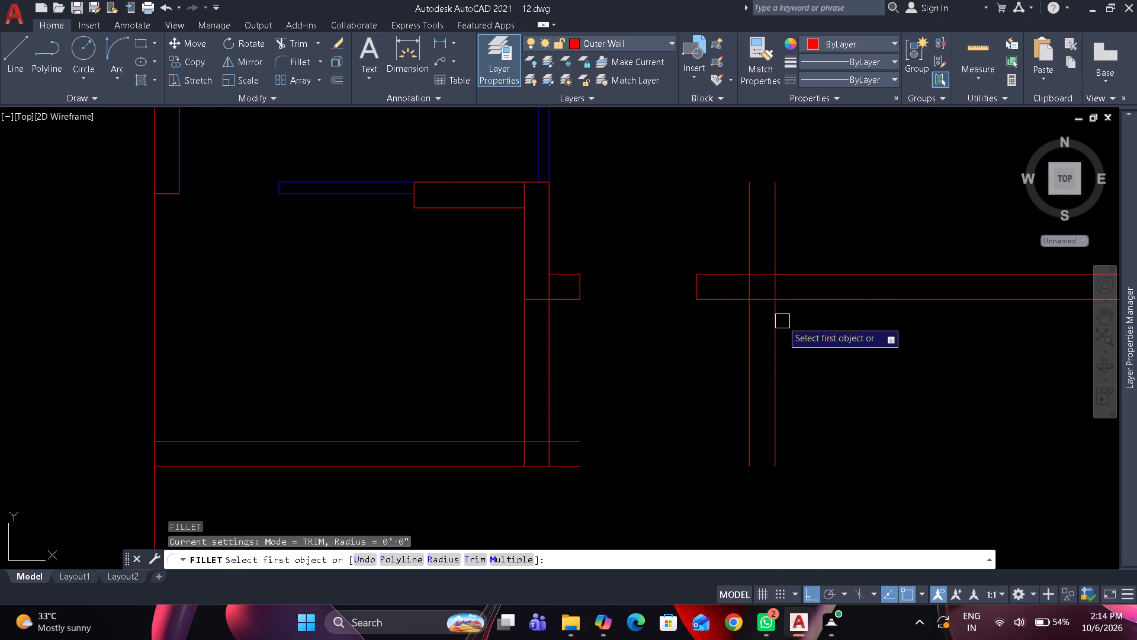
pyautogui.moveTo(780, 319); pyautogui.dragTo(785, 316)
pyautogui.click(798, 305)
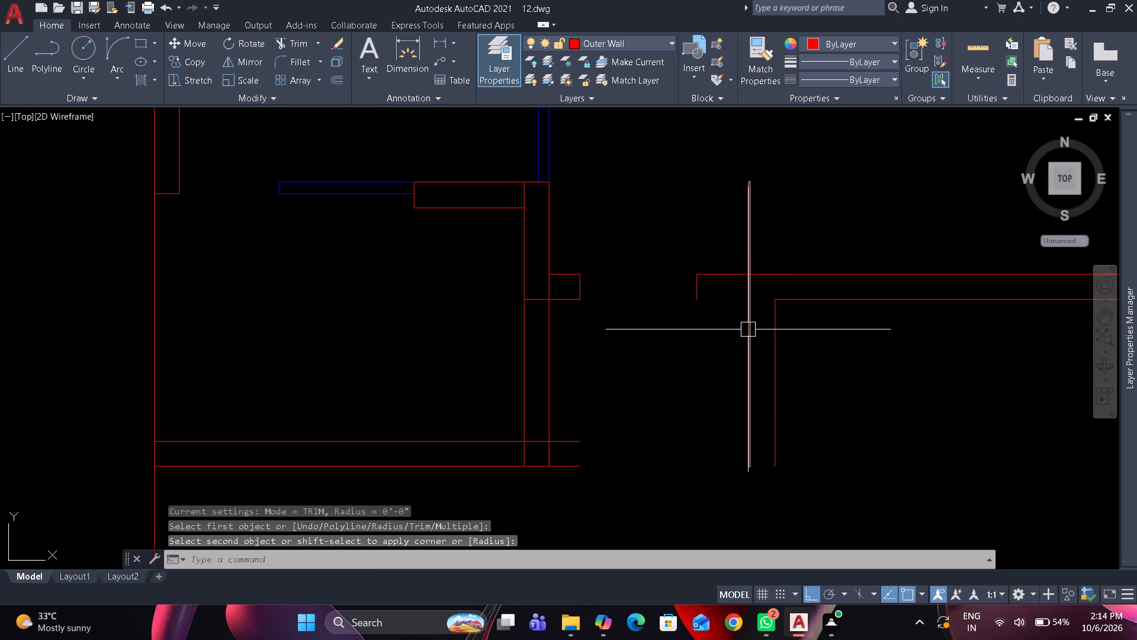
# Fillet the two new vertical lines with the upper and lower edges of the bottom outer wall into zero-radius corners.
pyautogui.click(748, 329)
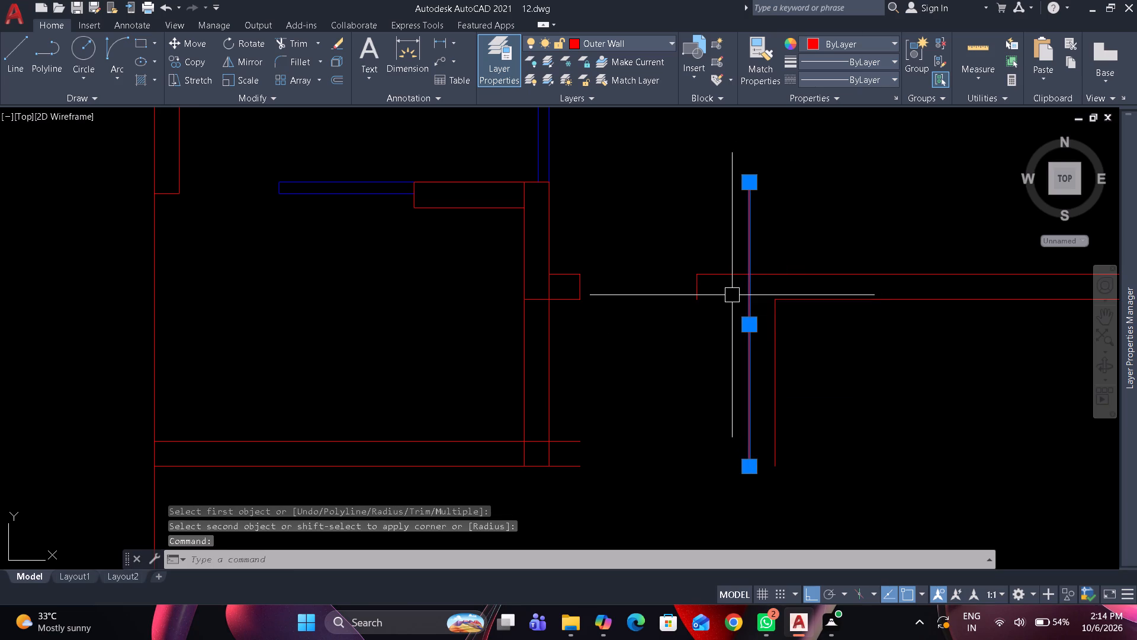
pyautogui.press('Escape')
pyautogui.press('space')
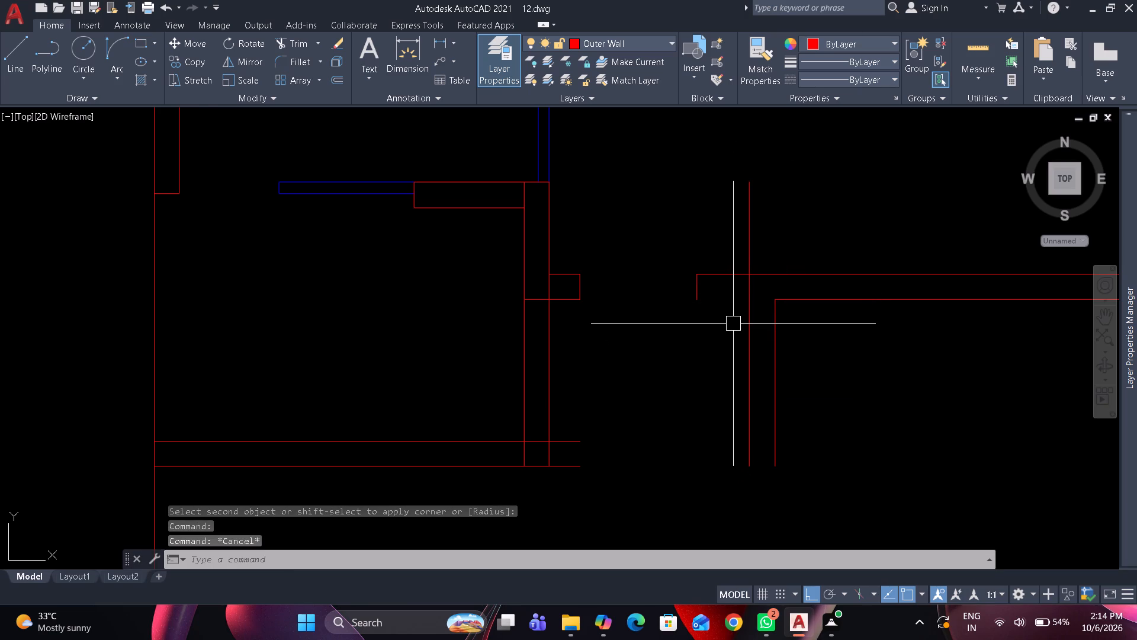
pyautogui.click(755, 313)
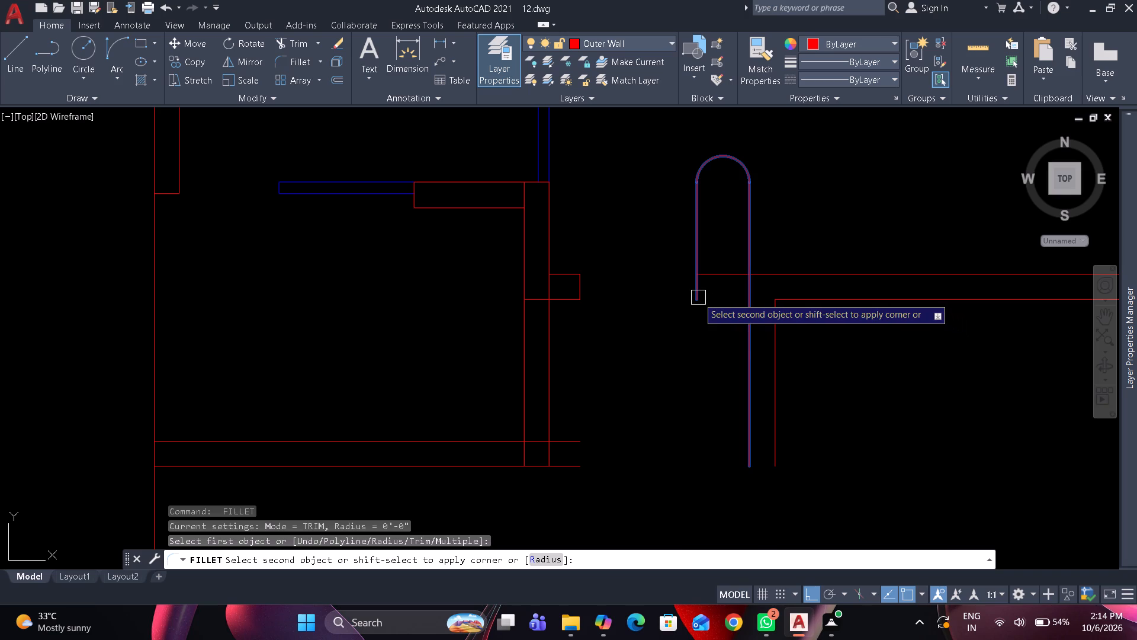
pyautogui.click(580, 440)
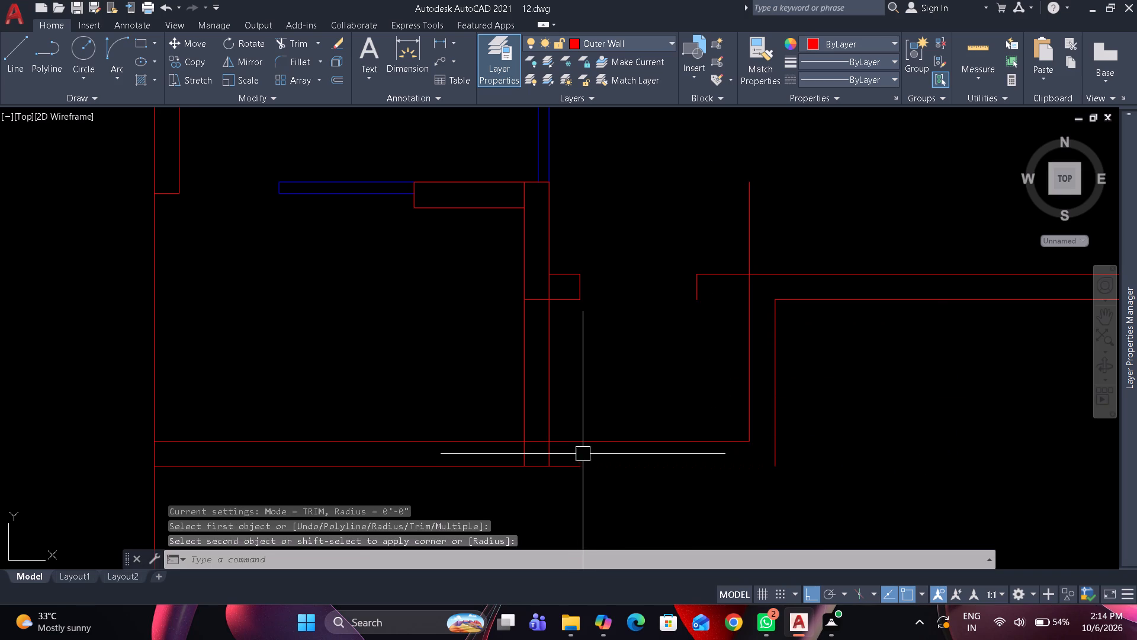
pyautogui.press('space')
pyautogui.click(575, 464)
pyautogui.click(778, 449)
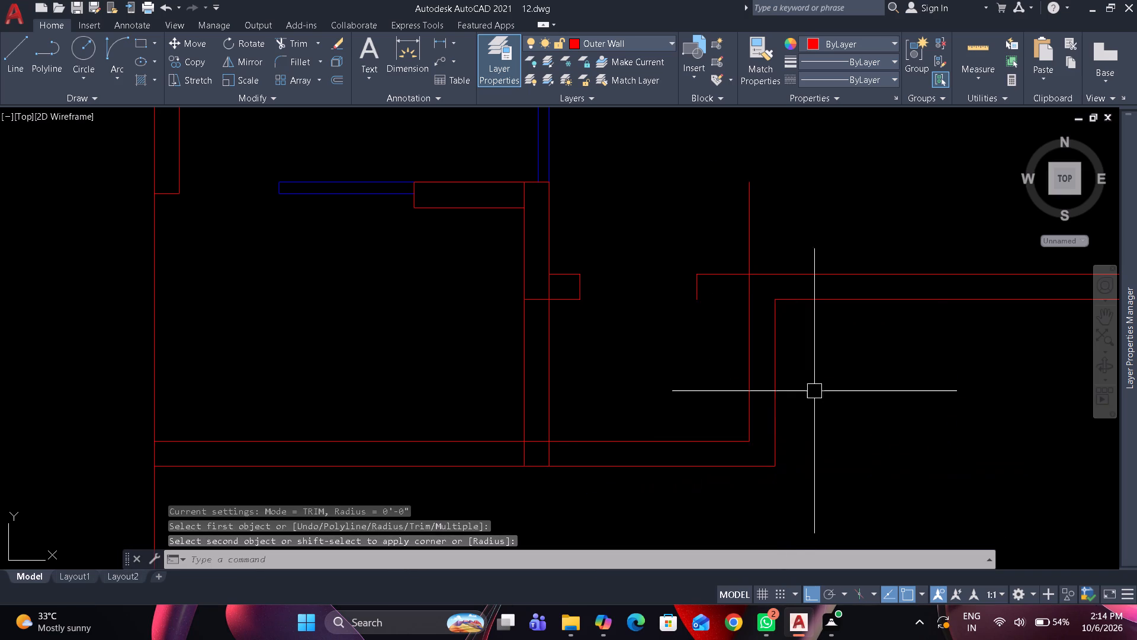
# Draw the missing lower edge of the wall stub from the inner vertical line to the stub's open end.
pyautogui.press('l')
pyautogui.press('space')
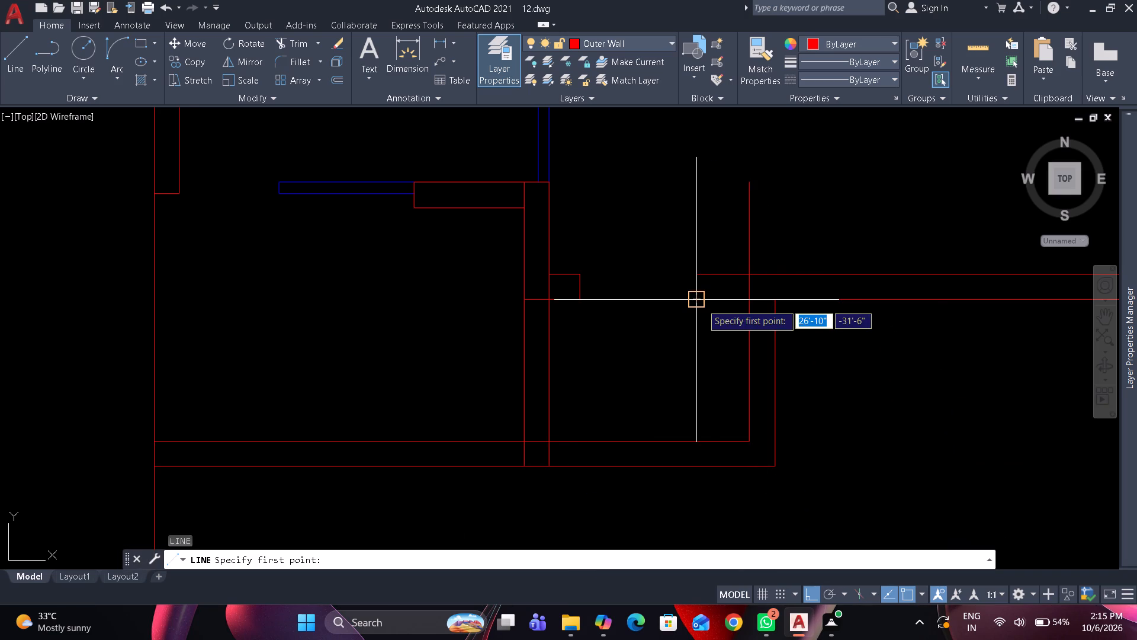
pyautogui.click(710, 303)
pyautogui.click(754, 303)
pyautogui.press('space')
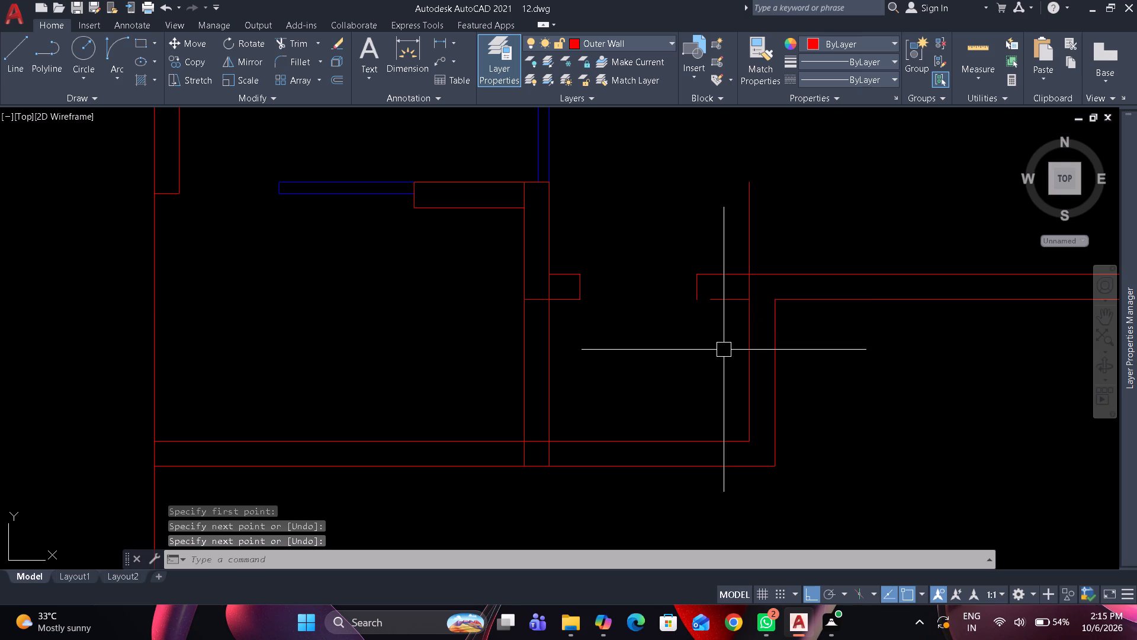
pyautogui.click(718, 299)
pyautogui.click(715, 300)
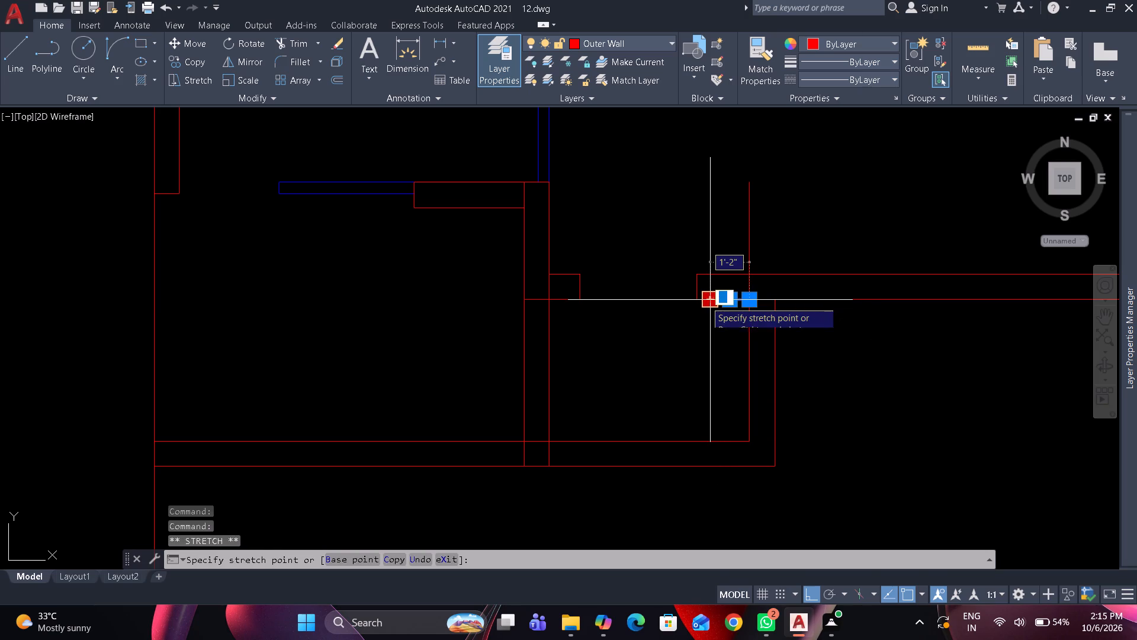
pyautogui.click(696, 304)
pyautogui.press('Escape')
# Trim the surplus vertical line above the stub and the overlapping lines at the middle and bottom outer wall junctions.
pyautogui.write('tr')
pyautogui.press('space')
pyautogui.click(751, 236)
pyautogui.click(747, 286)
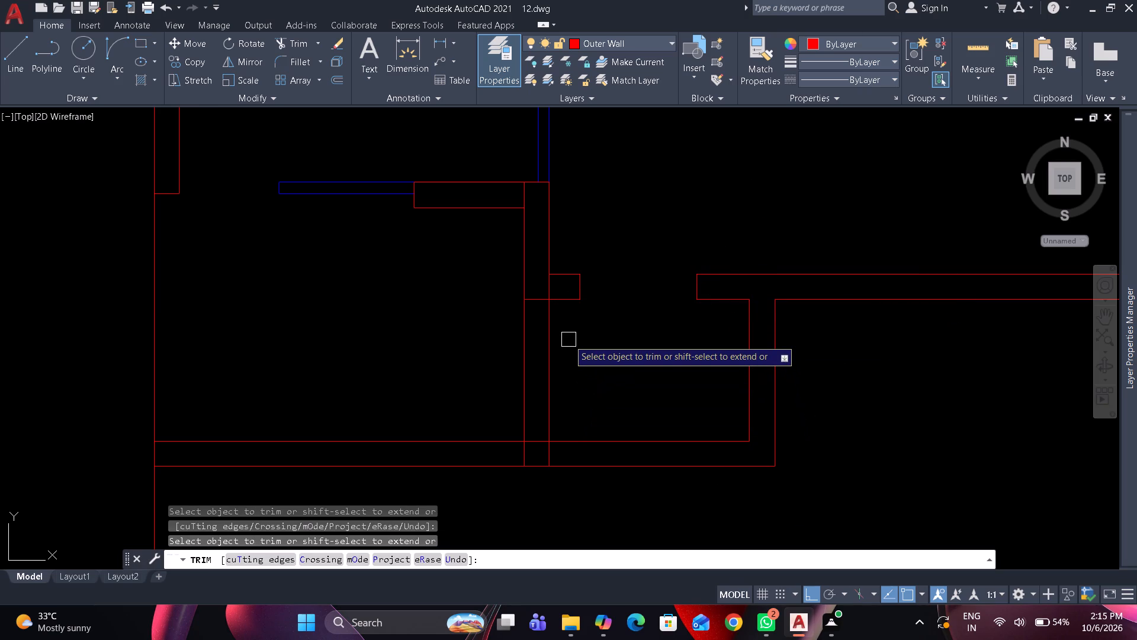
pyautogui.scroll(2, 548, 297)
pyautogui.moveTo(566, 274); pyautogui.dragTo(564, 273)
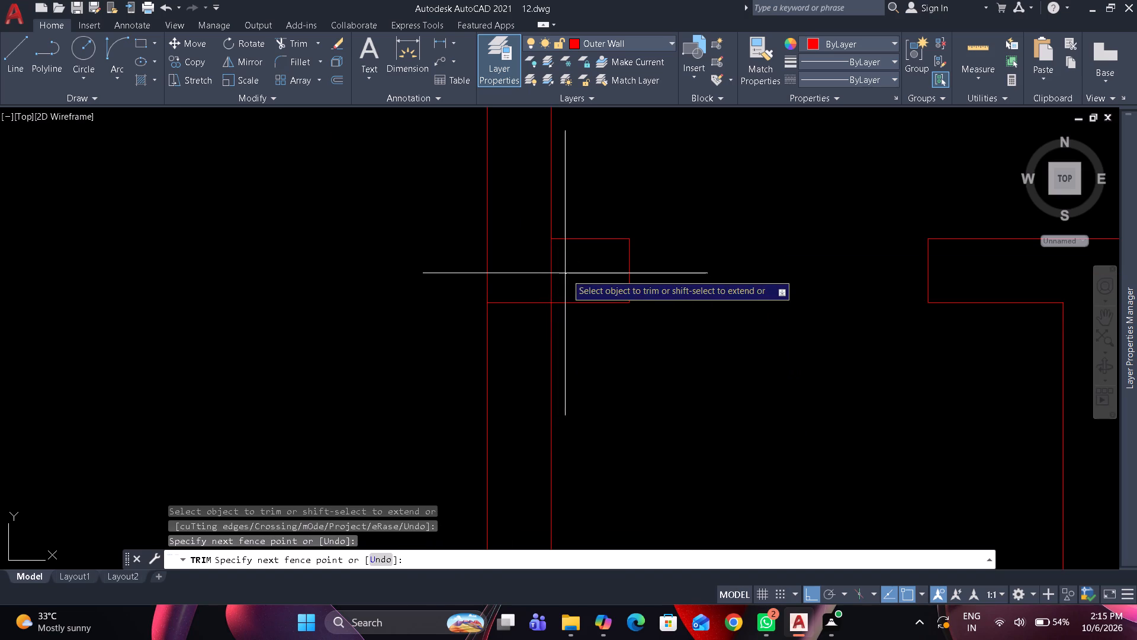
pyautogui.moveTo(564, 273); pyautogui.dragTo(530, 331)
pyautogui.scroll(-4, 528, 328)
pyautogui.scroll(5, 522, 395)
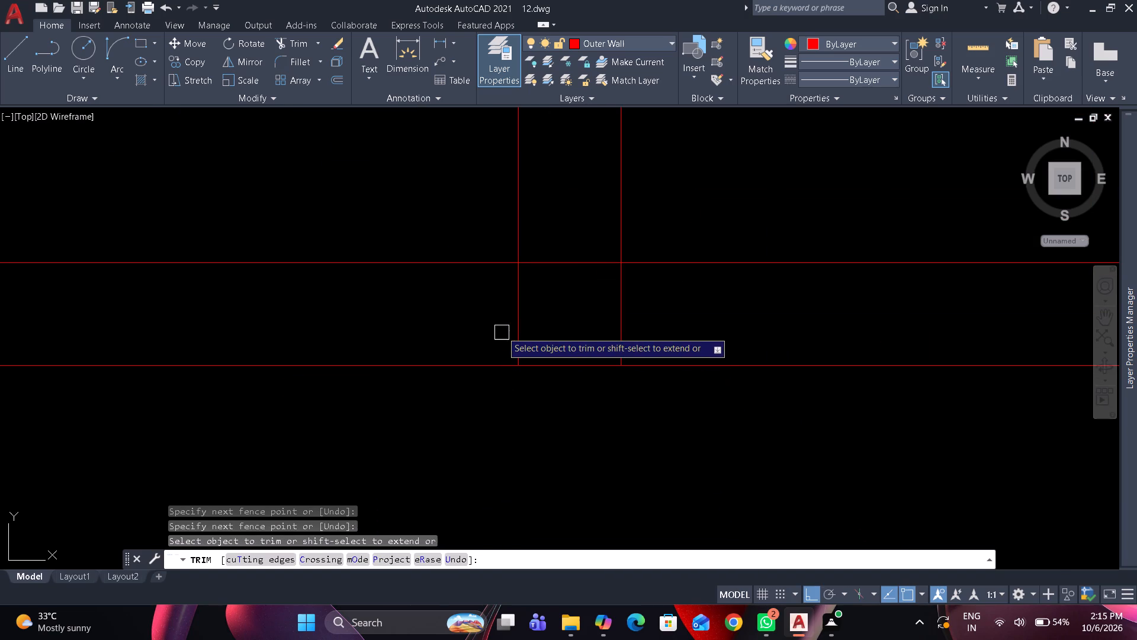
pyautogui.moveTo(502, 324); pyautogui.dragTo(566, 245)
pyautogui.scroll(-5, 564, 245)
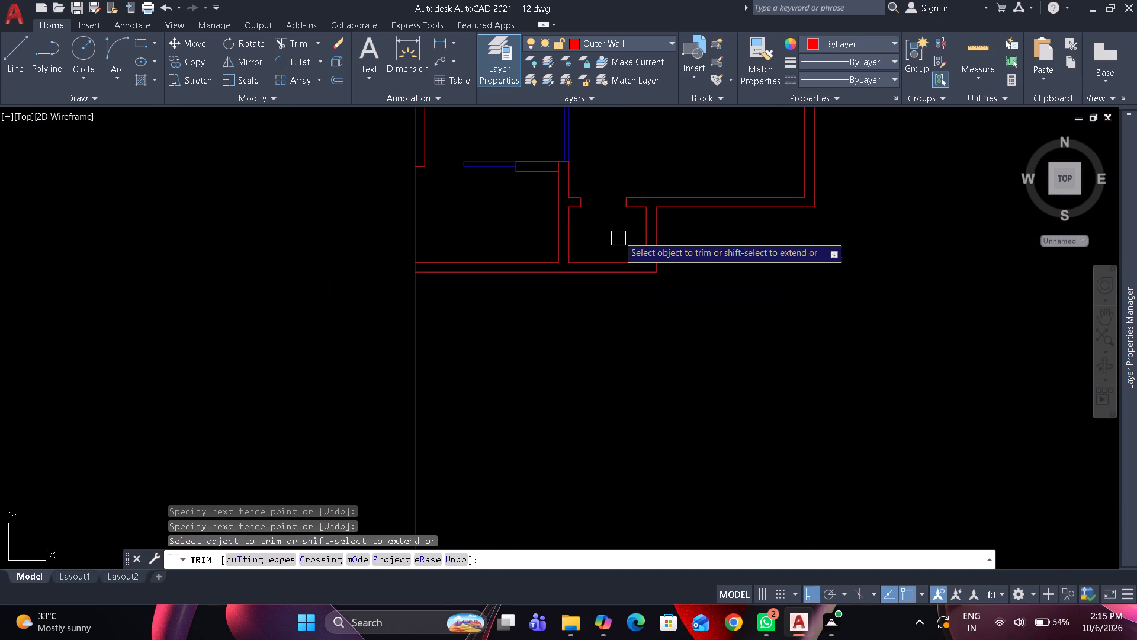
pyautogui.moveTo(618, 232); pyautogui.dragTo(624, 332, button='middle')
pyautogui.scroll(1, 620, 331)
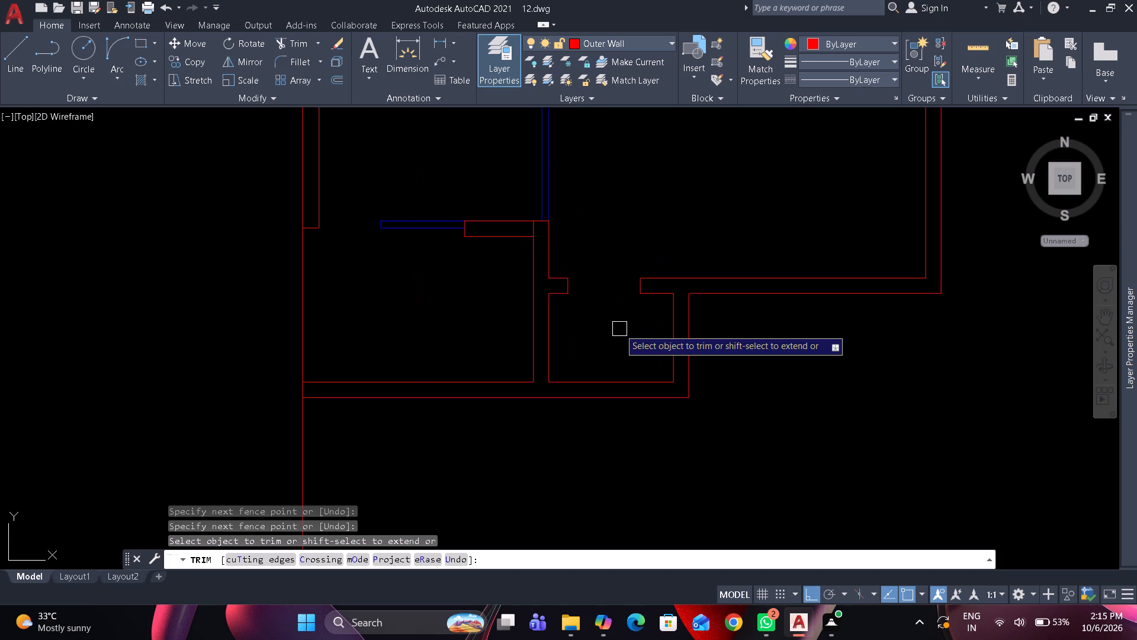
pyautogui.moveTo(527, 338); pyautogui.dragTo(631, 390, button='middle')
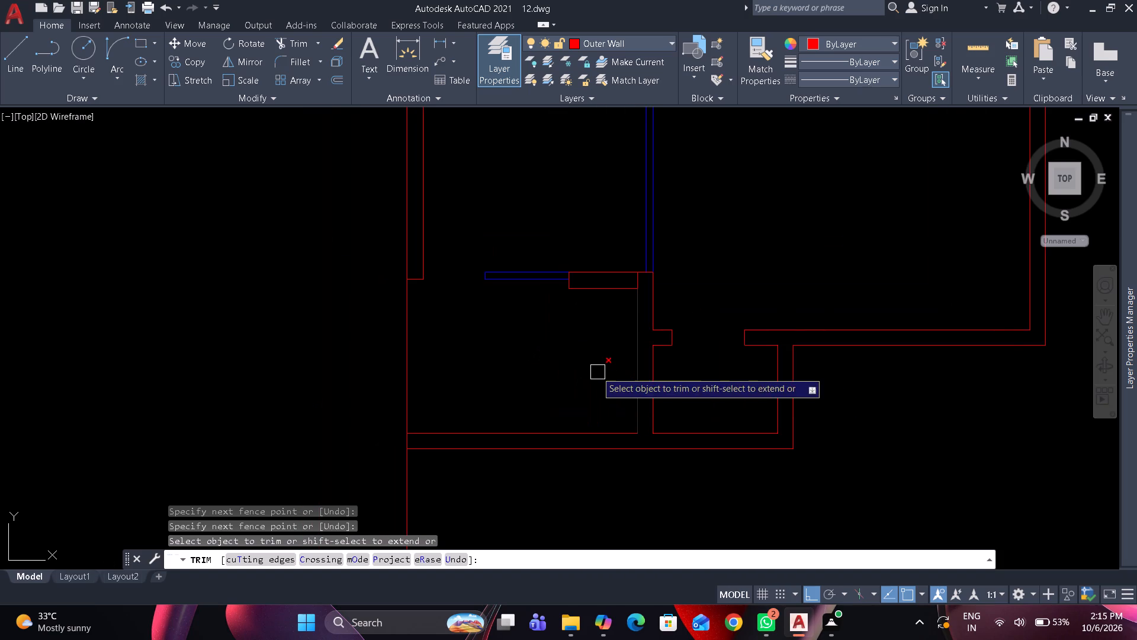
pyautogui.press('space')
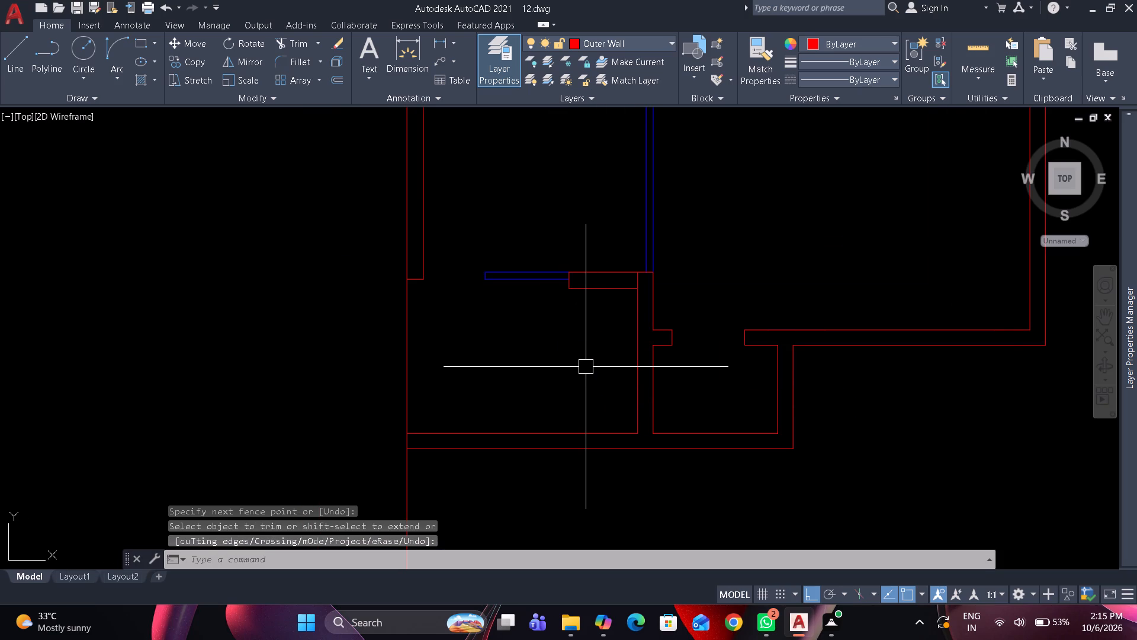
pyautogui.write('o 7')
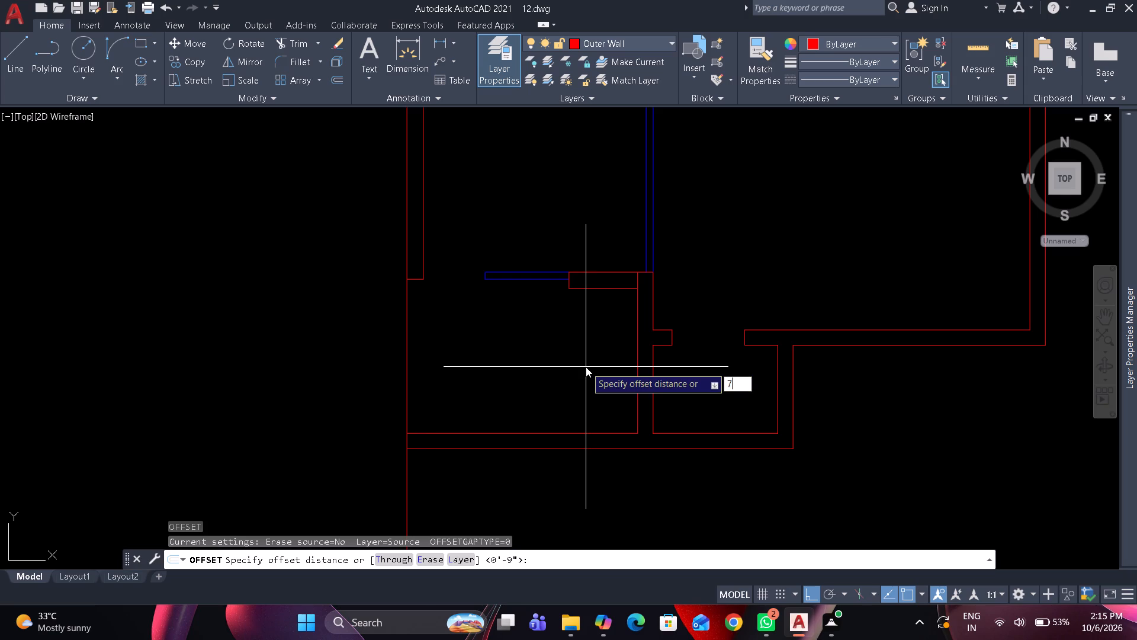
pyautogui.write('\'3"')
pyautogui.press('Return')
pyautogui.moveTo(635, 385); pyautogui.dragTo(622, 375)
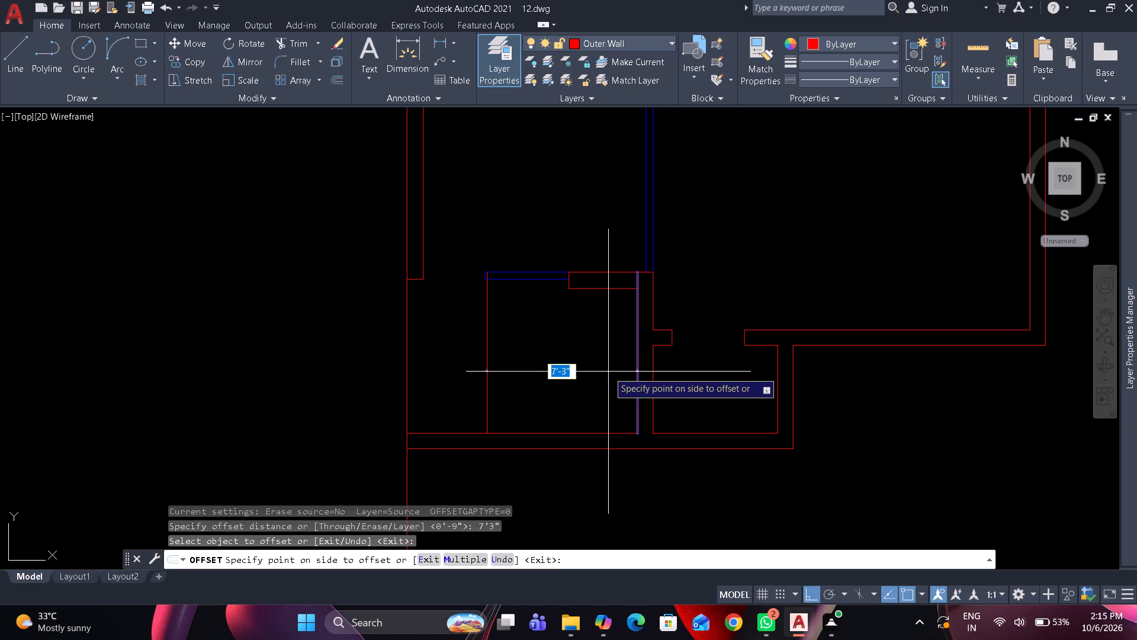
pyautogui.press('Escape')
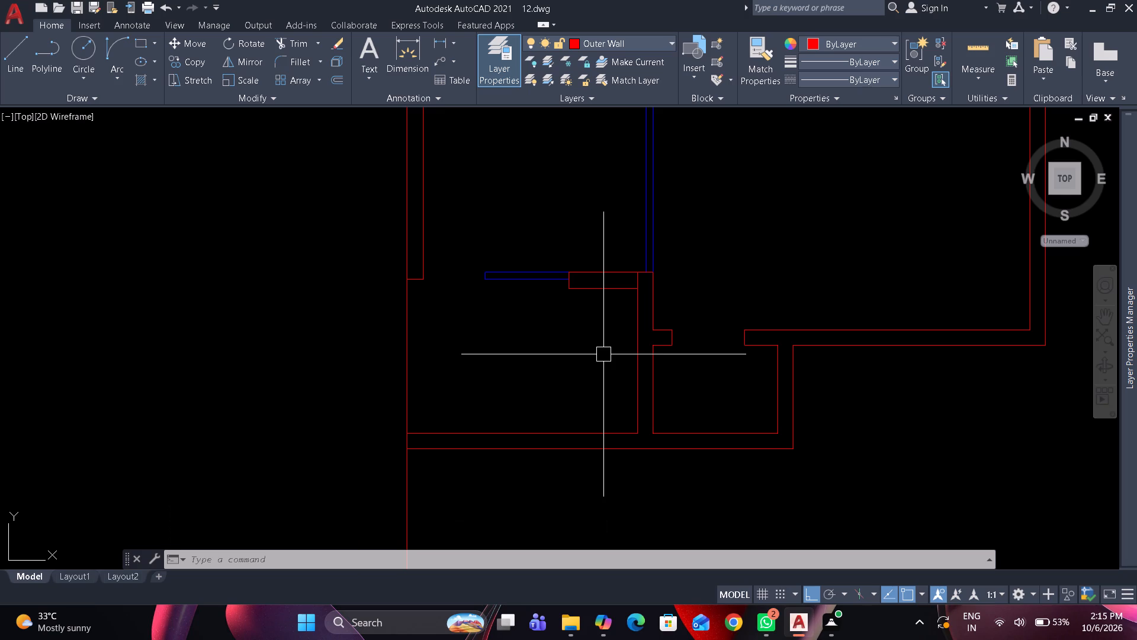
# Make Inner Wall the current layer.
pyautogui.scroll(1, 505, 299)
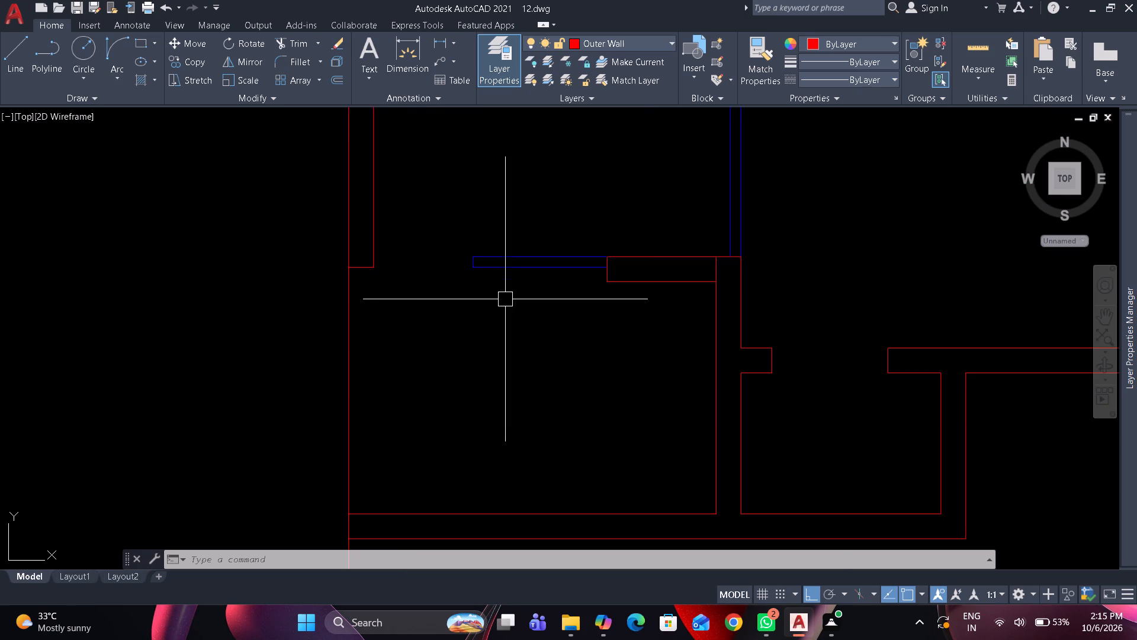
pyautogui.scroll(1, 505, 299)
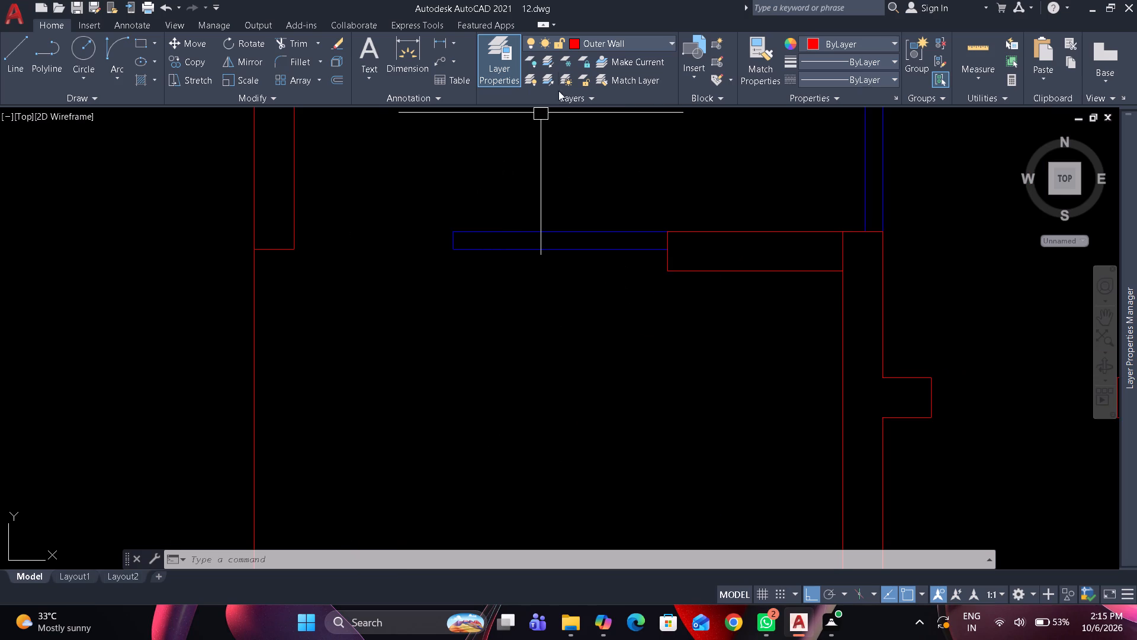
pyautogui.click(593, 43)
pyautogui.click(611, 113)
# Extend the short end line of the horizontal inner wall down to the upper edge of the bottom outer wall.
pyautogui.scroll(-1, 566, 212)
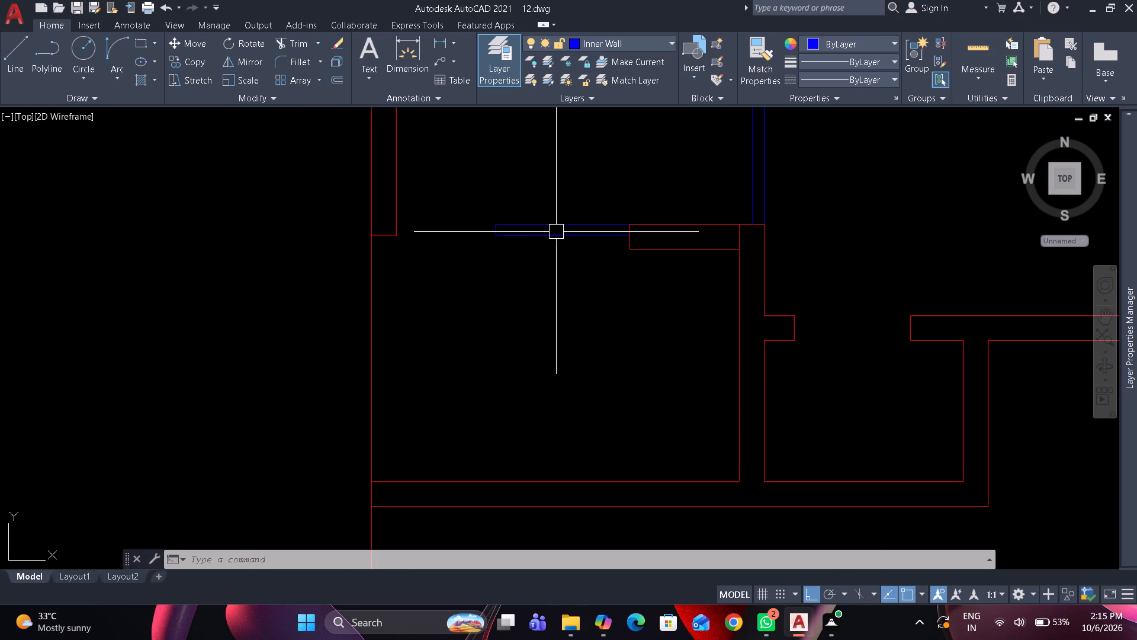
pyautogui.scroll(-1, 555, 234)
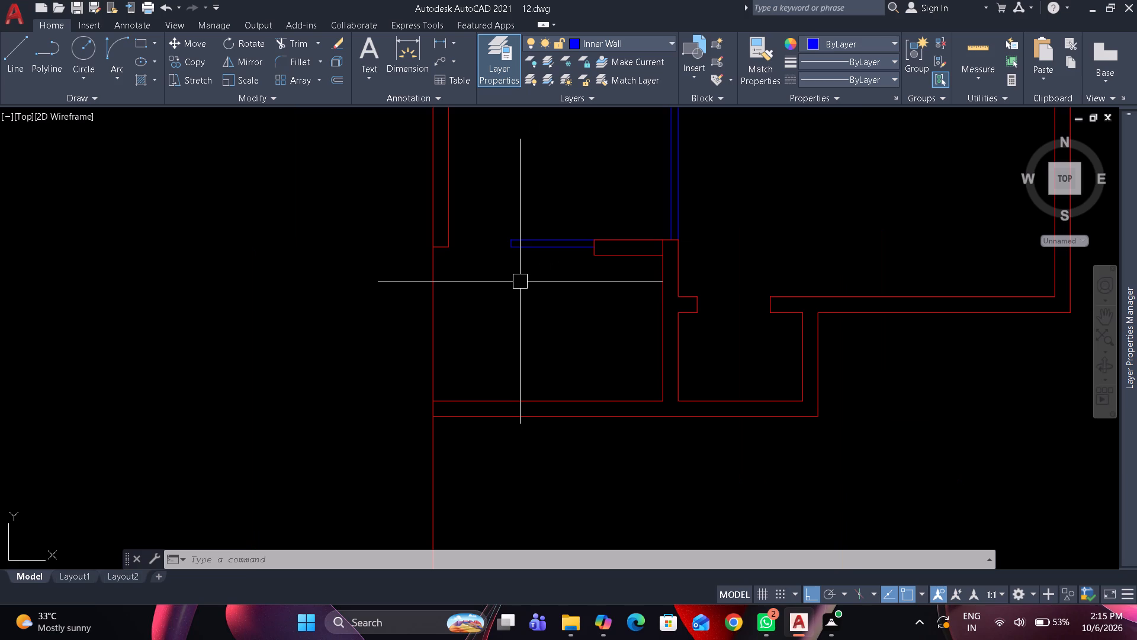
pyautogui.write('ex')
pyautogui.press('space')
pyautogui.scroll(4, 518, 277)
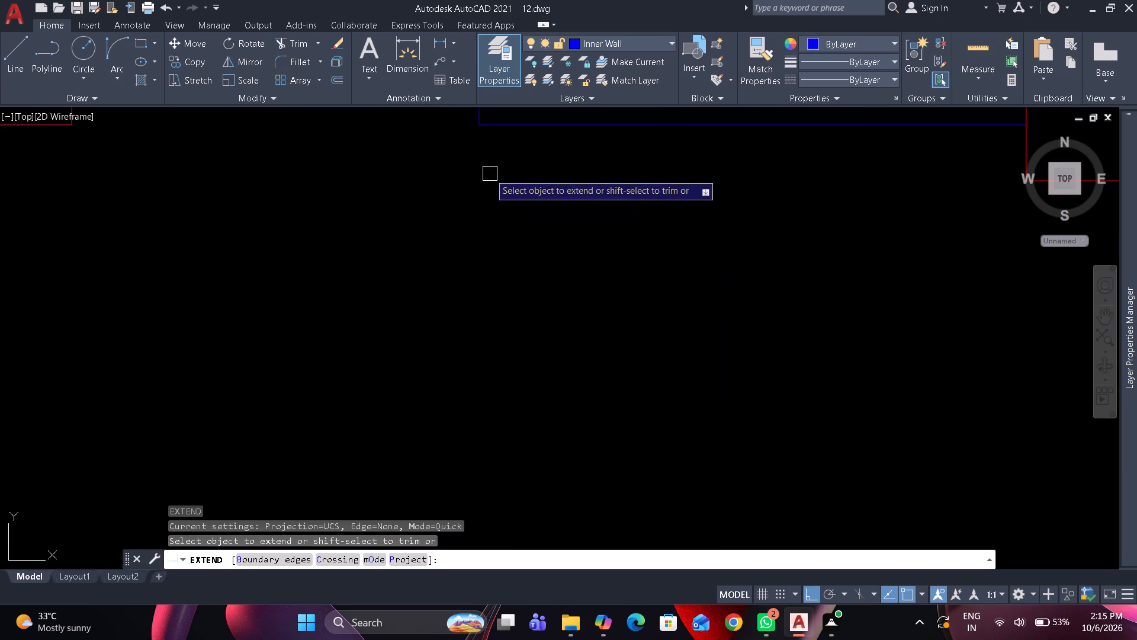
pyautogui.moveTo(490, 174); pyautogui.dragTo(500, 244, button='middle')
pyautogui.click(492, 181)
pyautogui.scroll(-3, 492, 181)
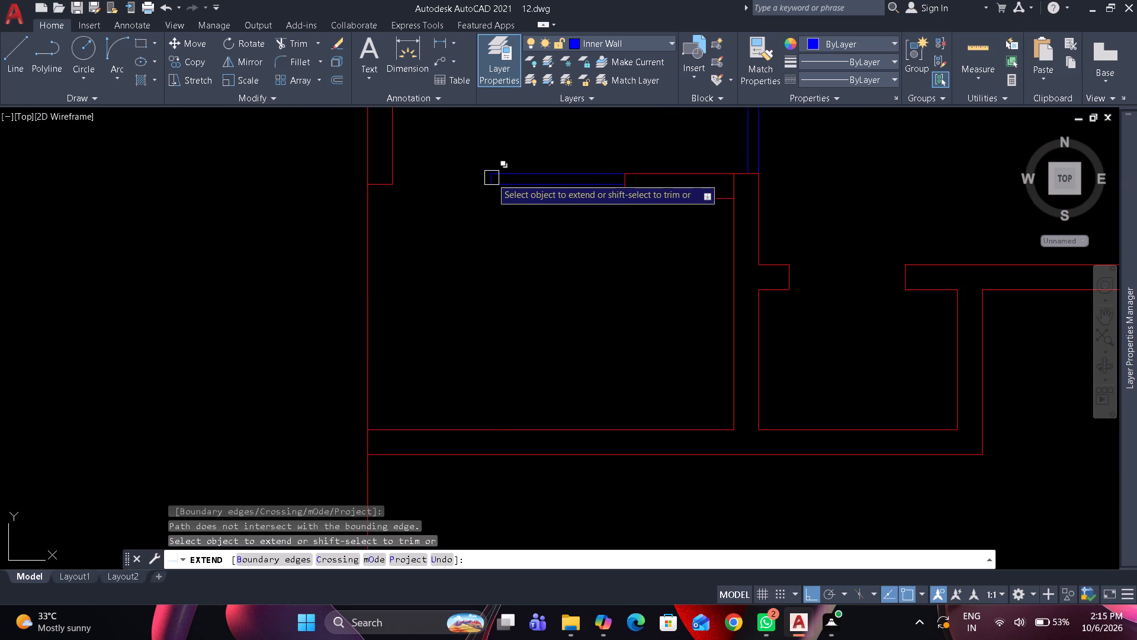
pyautogui.click(492, 179)
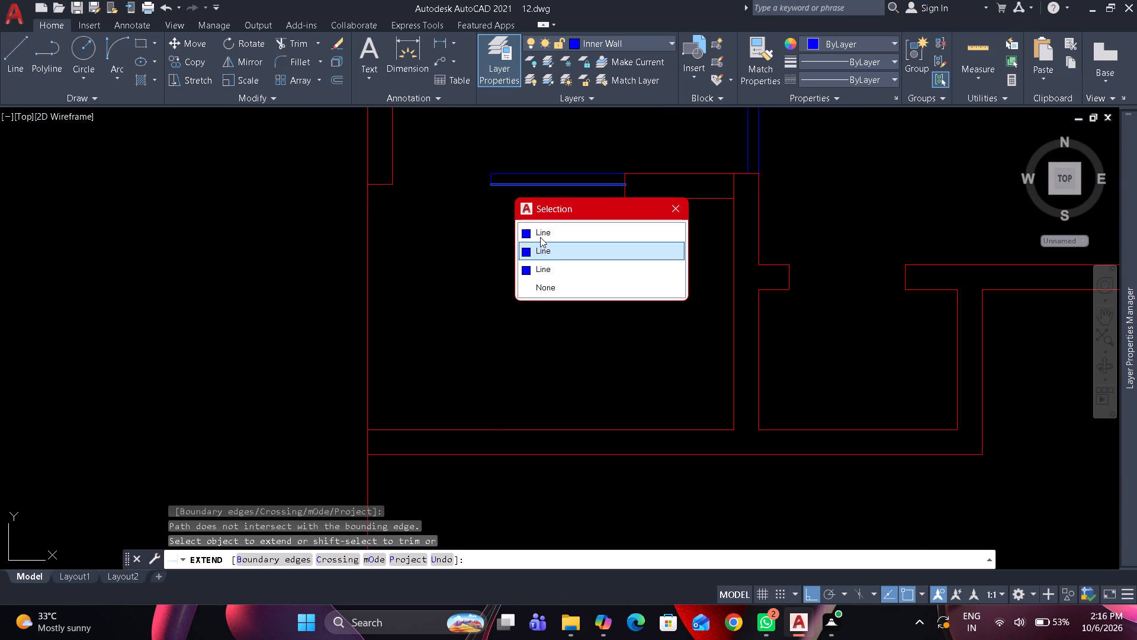
pyautogui.click(540, 236)
pyautogui.press('space')
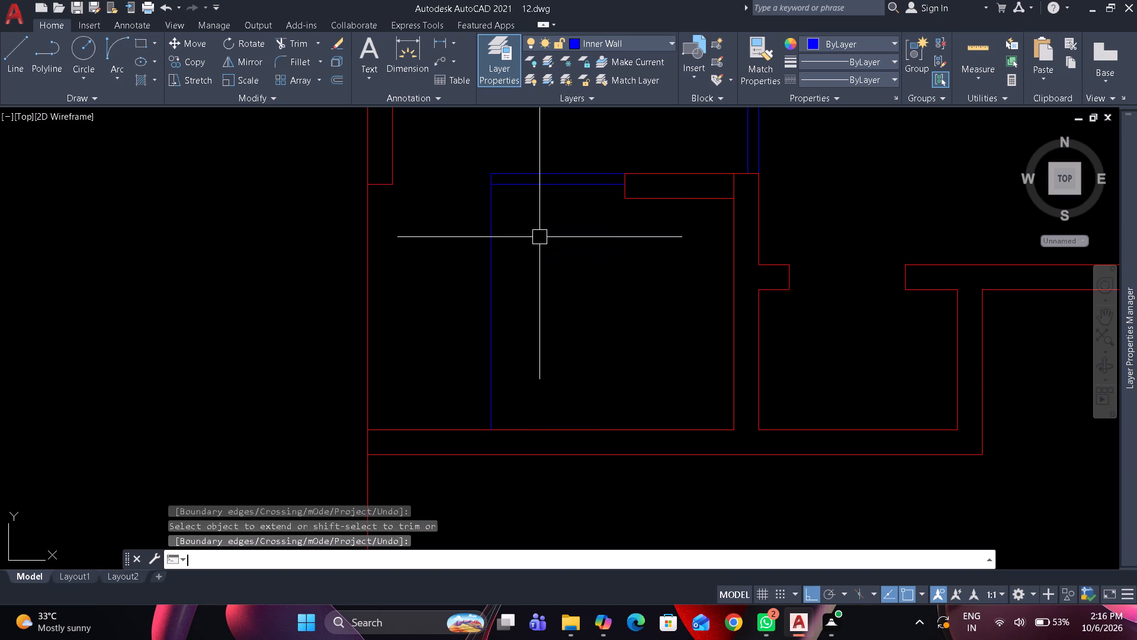
# Offset the extended inner wall line 4" to the right for the wall thickness.
pyautogui.write('o 4"')
pyautogui.press('space')
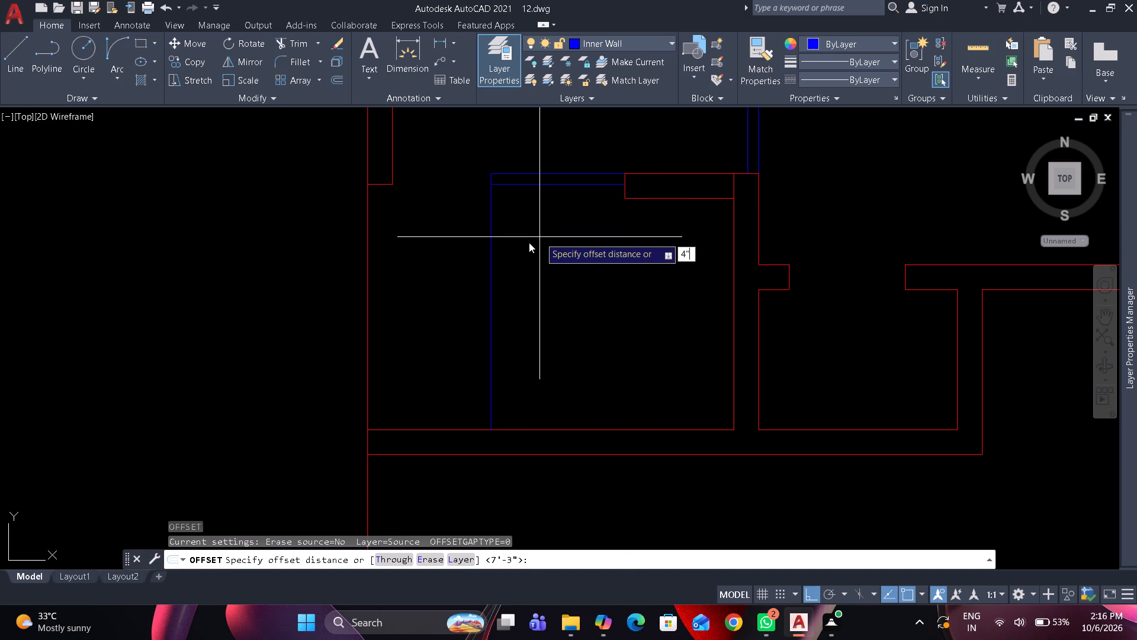
pyautogui.moveTo(497, 271); pyautogui.dragTo(519, 265)
pyautogui.click(587, 251)
pyautogui.press('space')
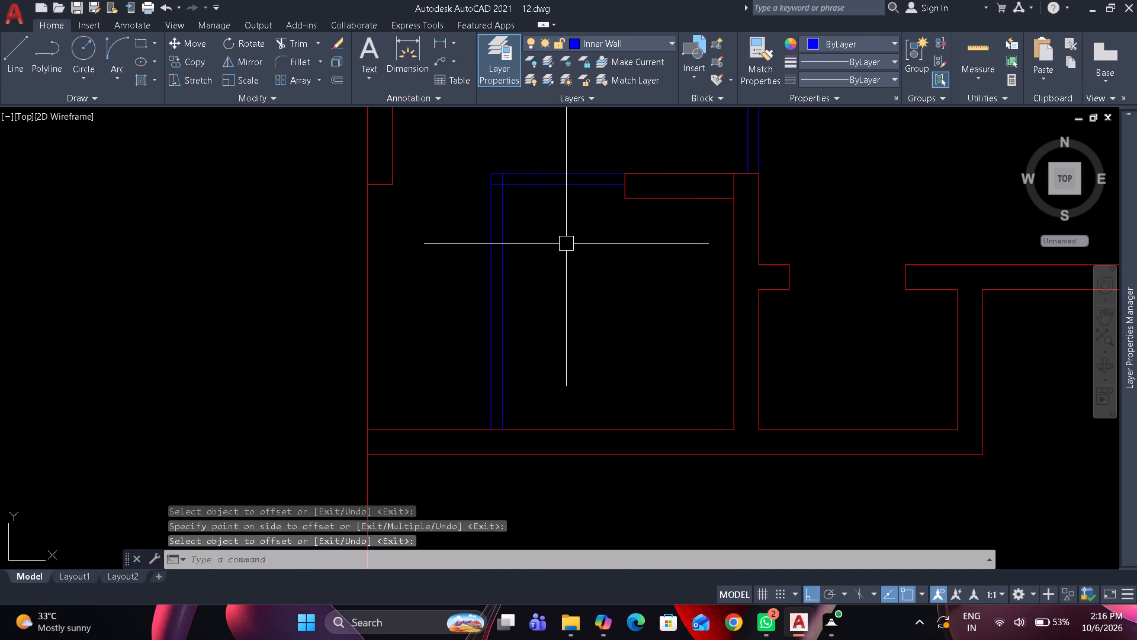
# Fillet the offset vertical line with the lower line of the horizontal inner wall into a zero-radius corner.
pyautogui.press('f')
pyautogui.press('space')
pyautogui.moveTo(507, 206); pyautogui.dragTo(512, 202)
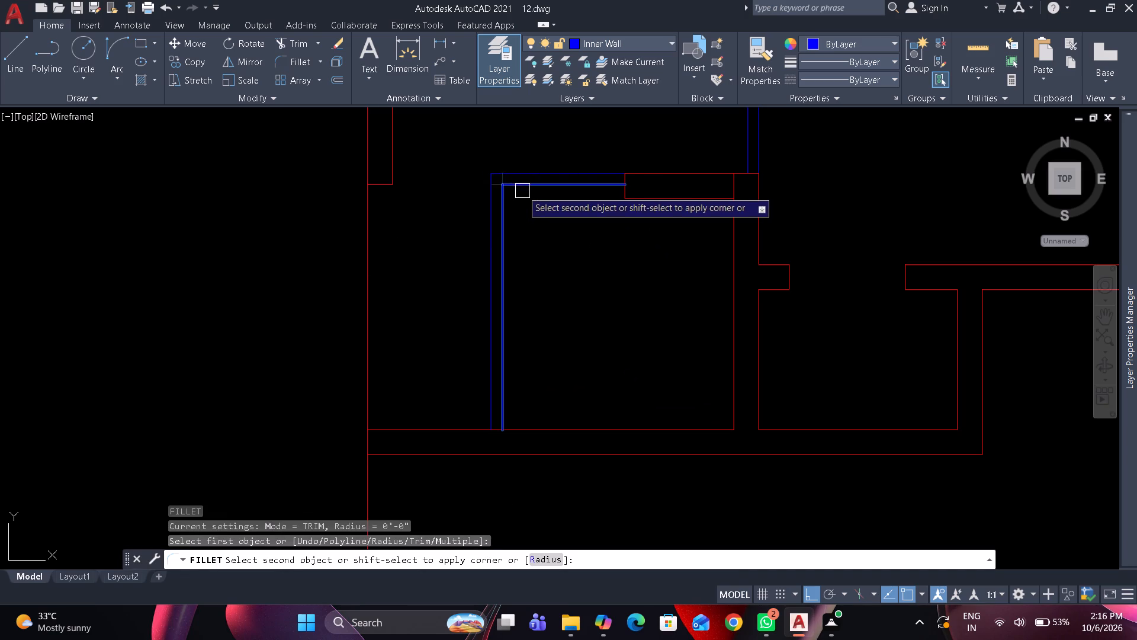
pyautogui.click(524, 187)
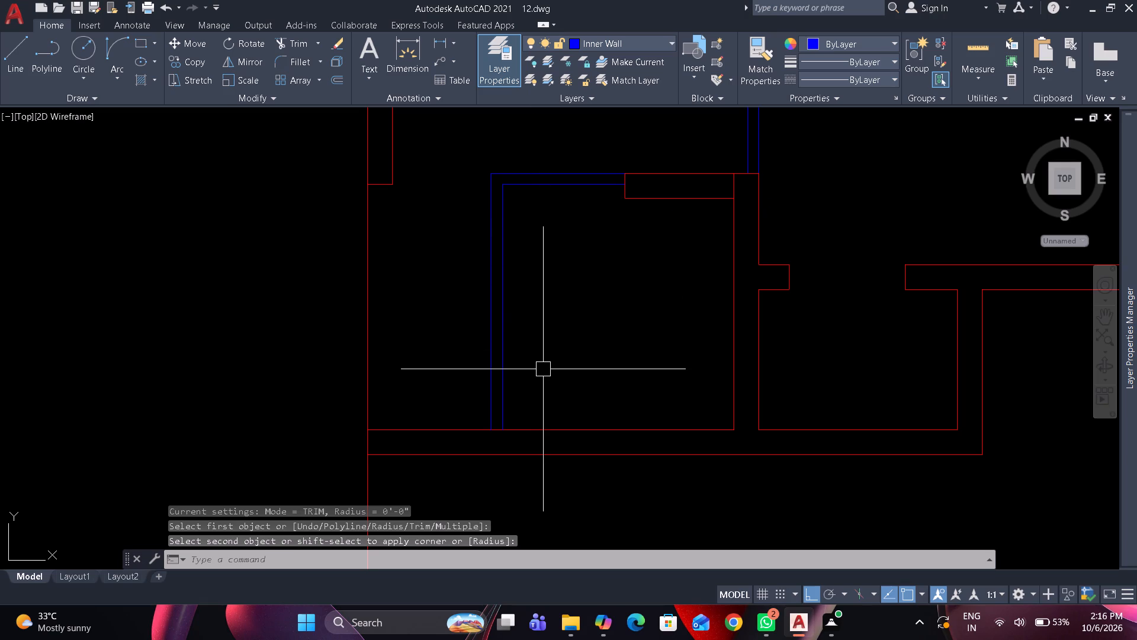
# Offset the upper edge of the bottom outer wall 3' upward across the new inner wall.
pyautogui.scroll(2, 493, 436)
pyautogui.write('o')
pyautogui.press('space')
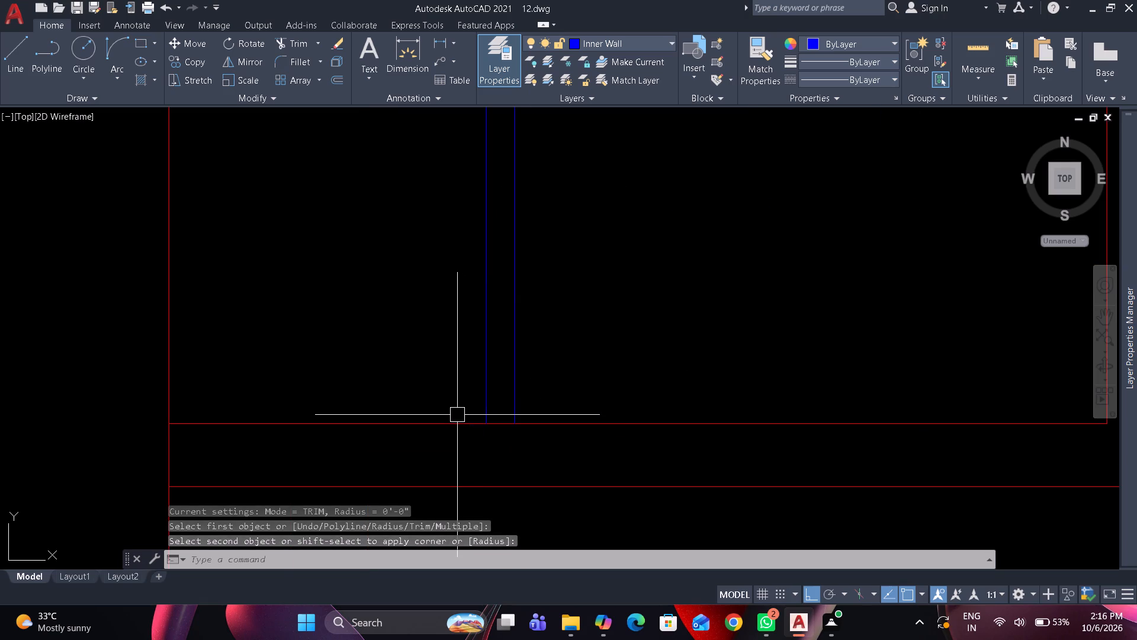
pyautogui.write("3'")
pyautogui.press('space')
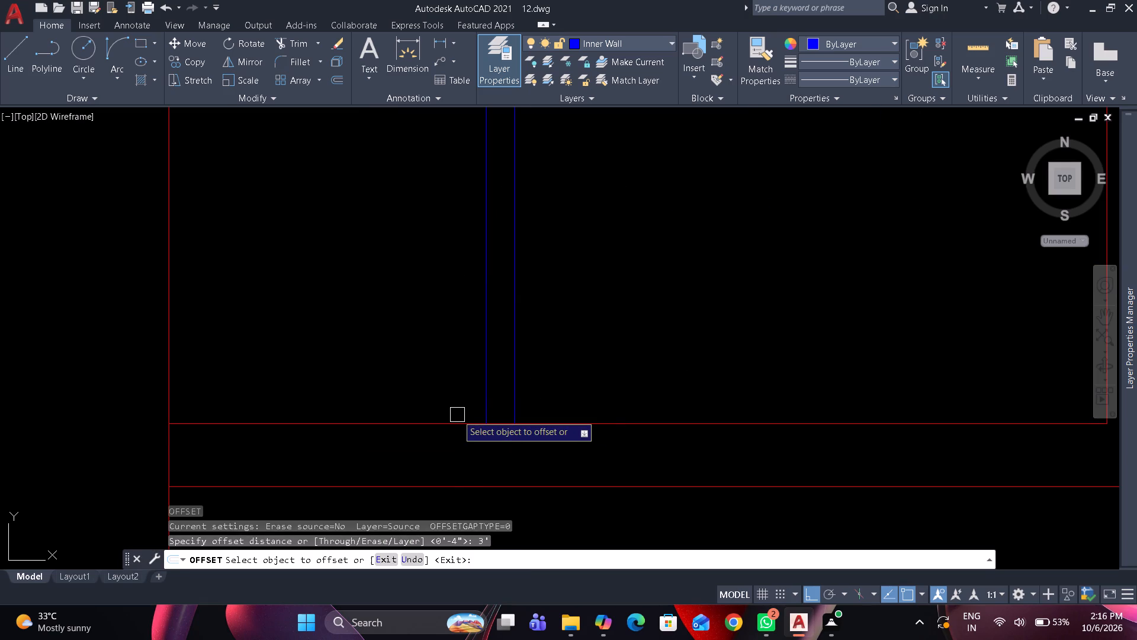
pyautogui.moveTo(454, 423); pyautogui.dragTo(453, 416)
pyautogui.click(442, 376)
pyautogui.press('space')
# Trim the offset line to the inner wall's thickness and remove the inner wall lines below it to leave an opening.
pyautogui.write('tr')
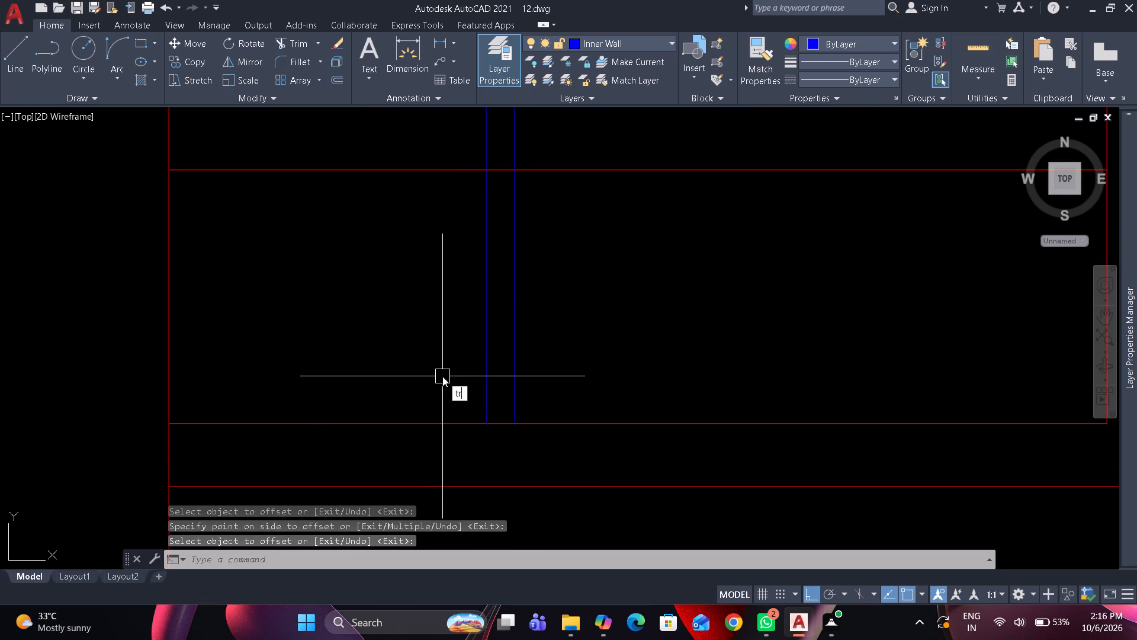
pyautogui.press('space')
pyautogui.moveTo(424, 140); pyautogui.dragTo(657, 149)
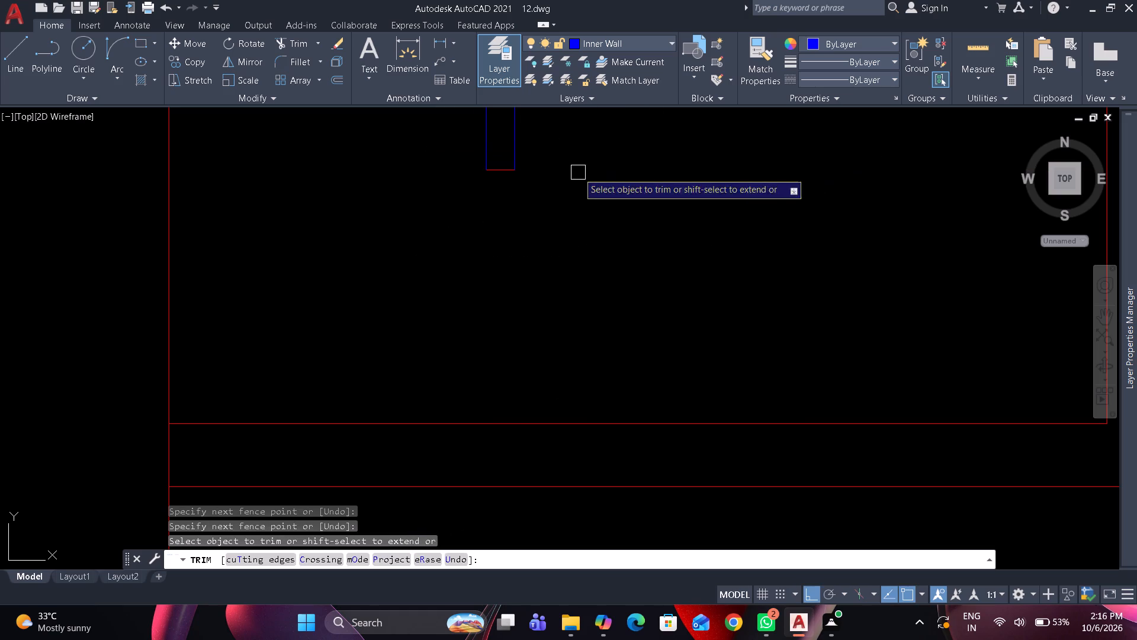
pyautogui.press('space')
# Move the short line closing the lower end of the new vertical inner wall to the Inner Wall layer.
pyautogui.moveTo(438, 157); pyautogui.dragTo(526, 157)
pyautogui.click(702, 157)
pyautogui.moveTo(451, 145); pyautogui.dragTo(537, 223)
pyautogui.moveTo(612, 236); pyautogui.dragTo(606, 235)
pyautogui.click(647, 47)
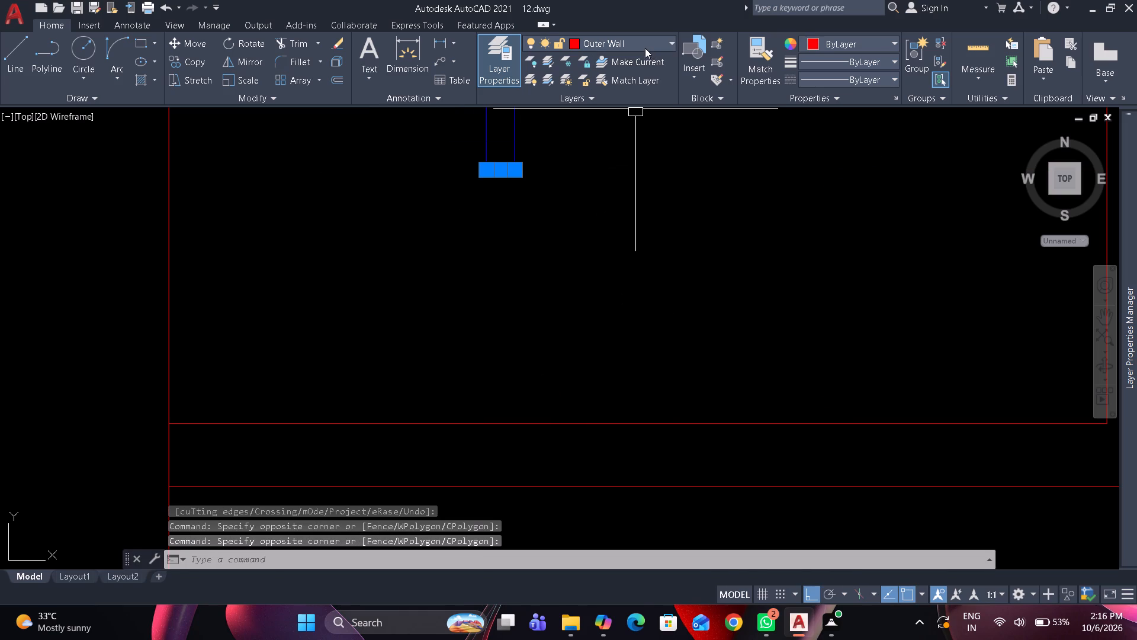
pyautogui.click(636, 116)
pyautogui.press('Escape')
pyautogui.scroll(-2, 573, 254)
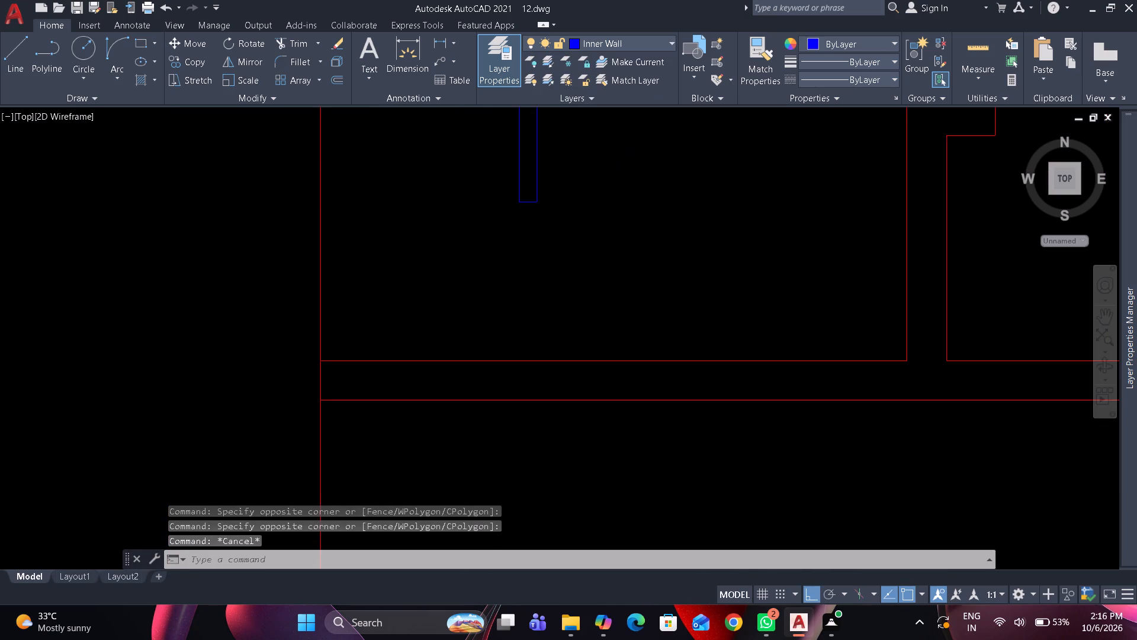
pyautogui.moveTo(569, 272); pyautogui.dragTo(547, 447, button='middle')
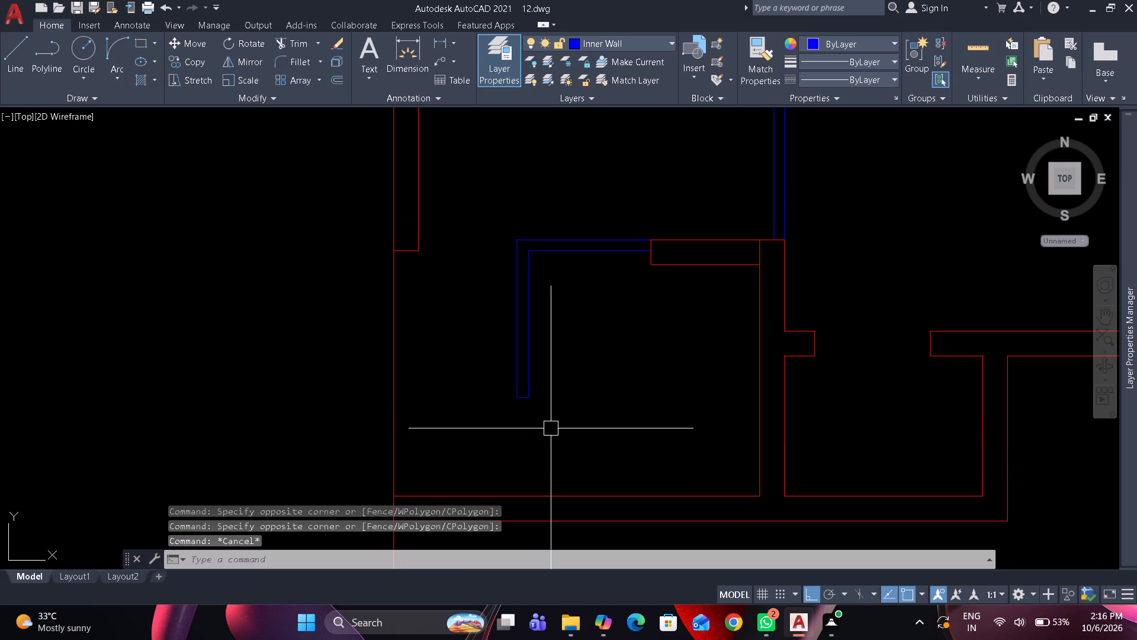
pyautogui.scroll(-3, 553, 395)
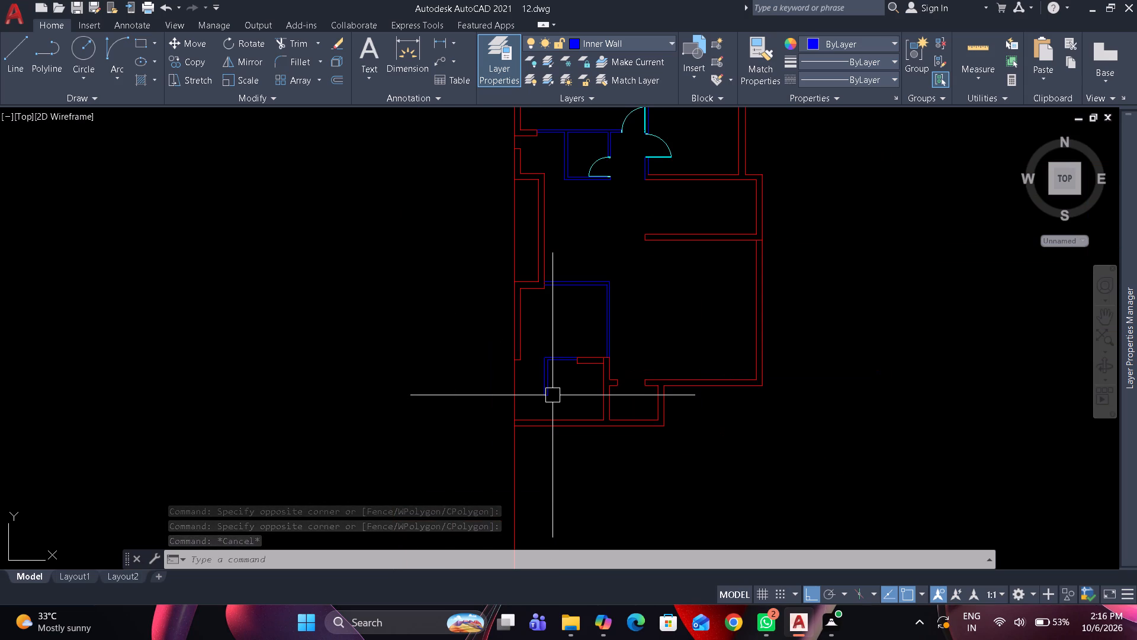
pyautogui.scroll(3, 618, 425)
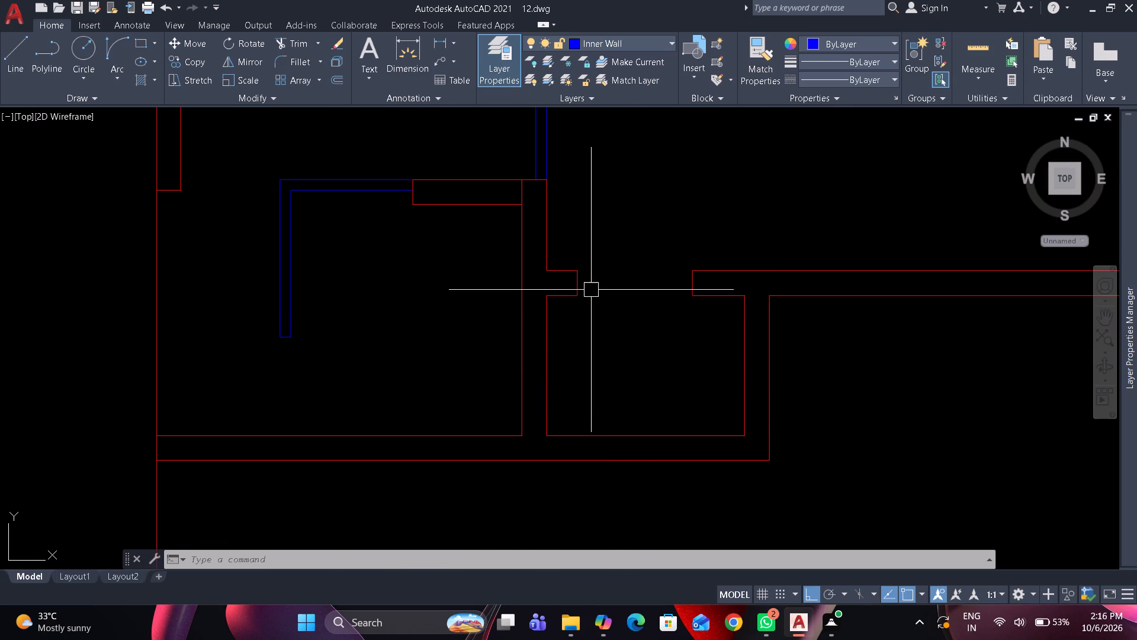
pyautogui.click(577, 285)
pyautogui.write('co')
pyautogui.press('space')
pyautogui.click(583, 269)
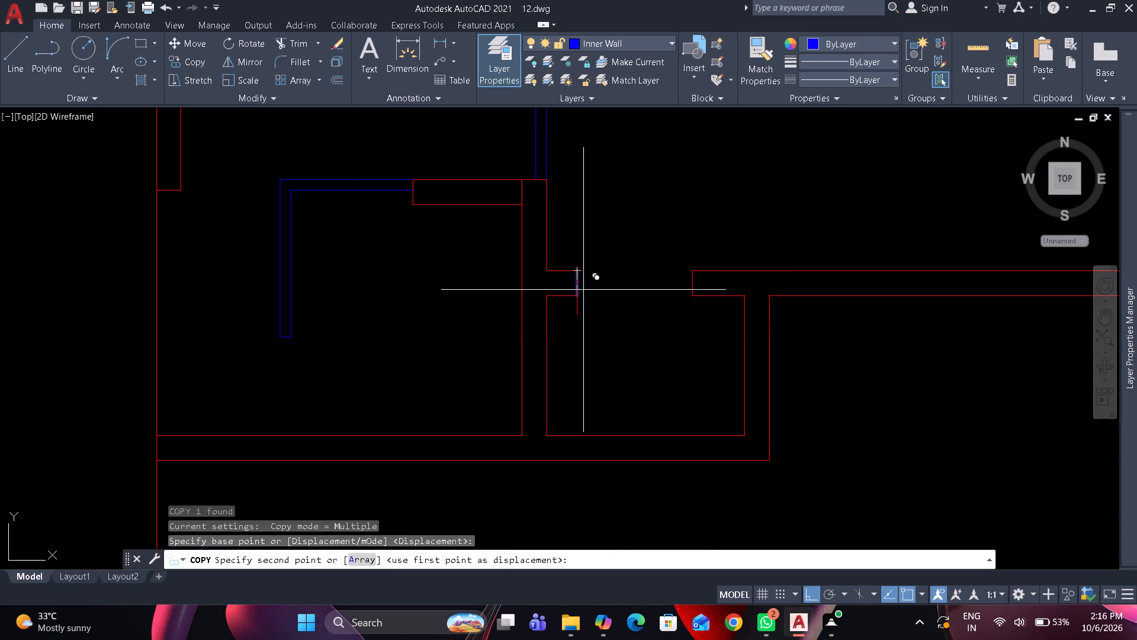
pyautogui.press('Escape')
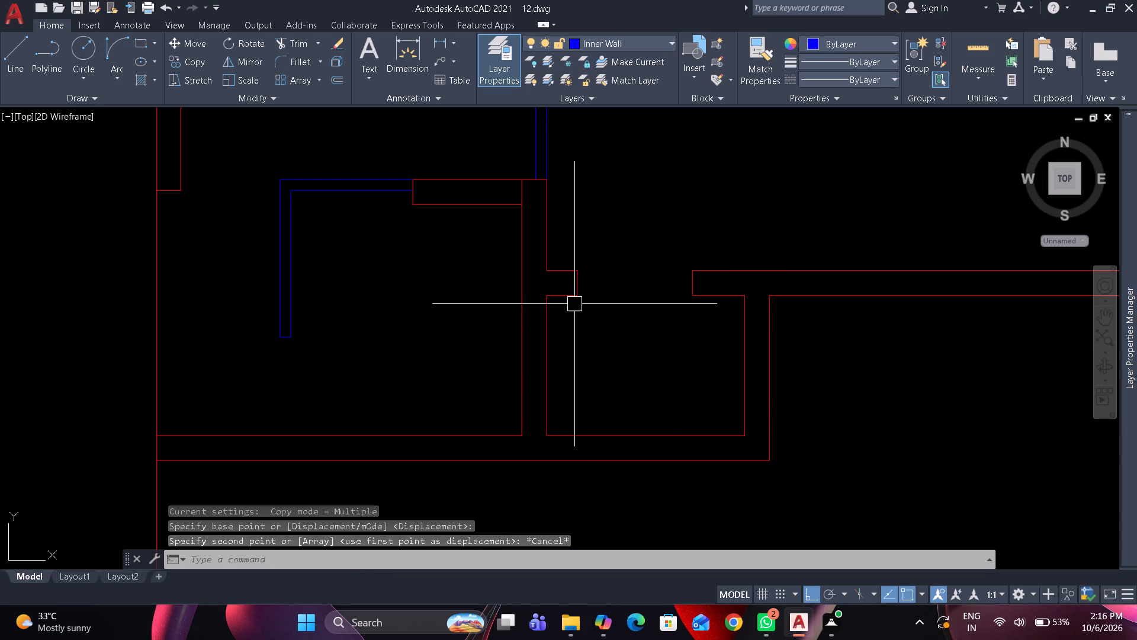
# Copy both jamb lines of the existing outer wall opening straight down onto the bottom outer wall.
pyautogui.moveTo(565, 247); pyautogui.dragTo(572, 246)
pyautogui.click(708, 354)
pyautogui.press('space')
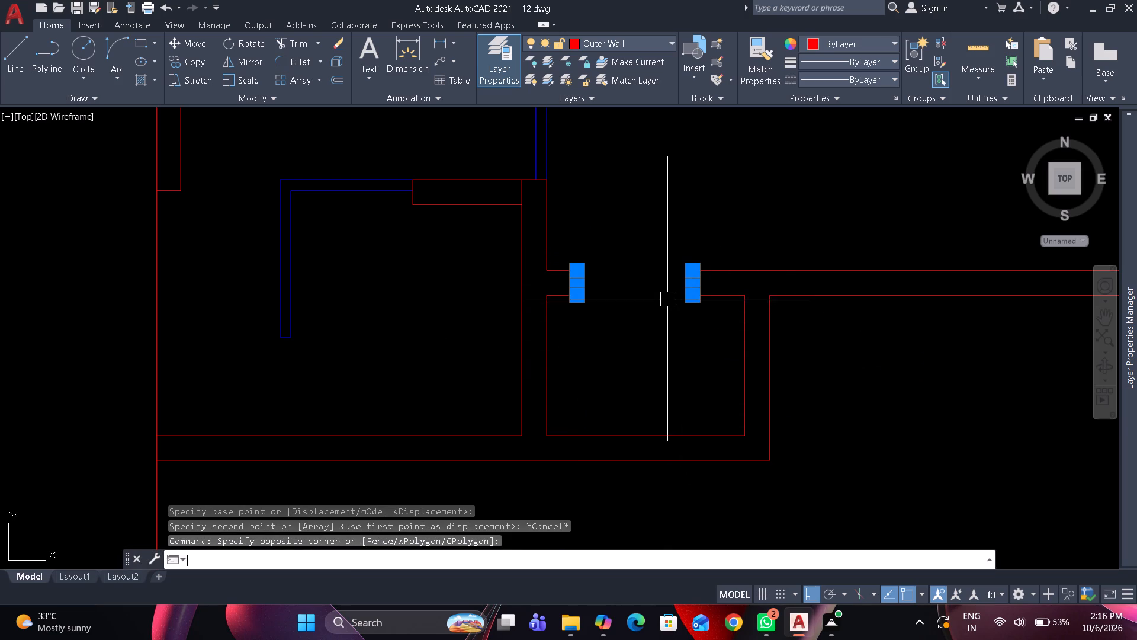
pyautogui.click(690, 267)
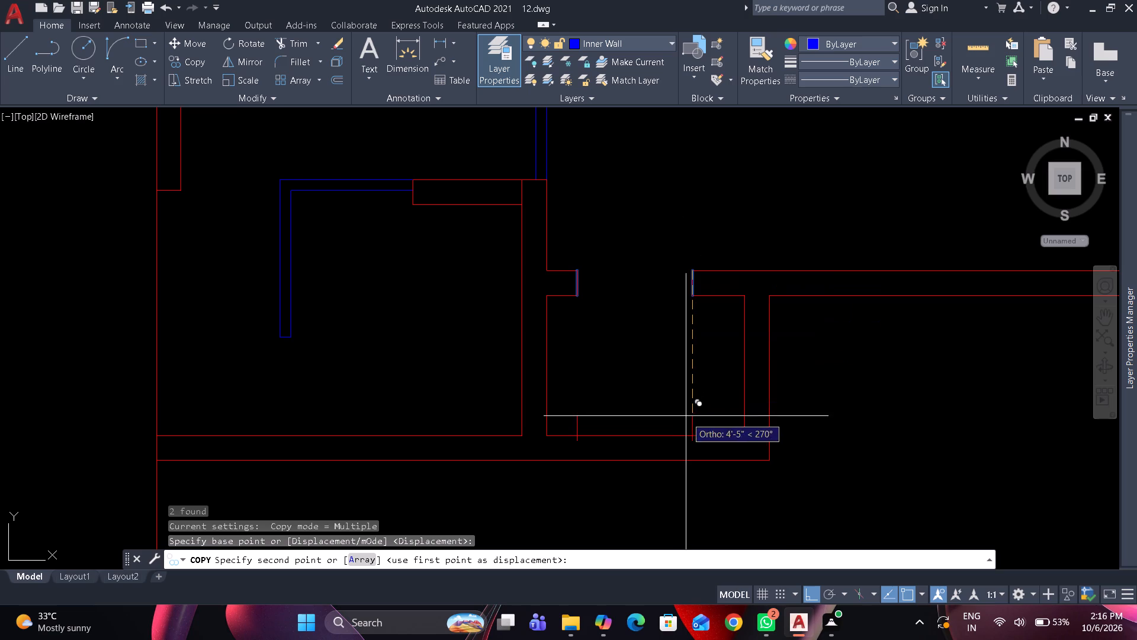
pyautogui.click(692, 438)
pyautogui.press('Escape')
# Trim the bottom outer wall lines between the two copied jamb lines to cut the opening.
pyautogui.write('tr')
pyautogui.press('space')
pyautogui.moveTo(643, 411); pyautogui.dragTo(641, 435)
pyautogui.click(632, 501)
pyautogui.press('space')
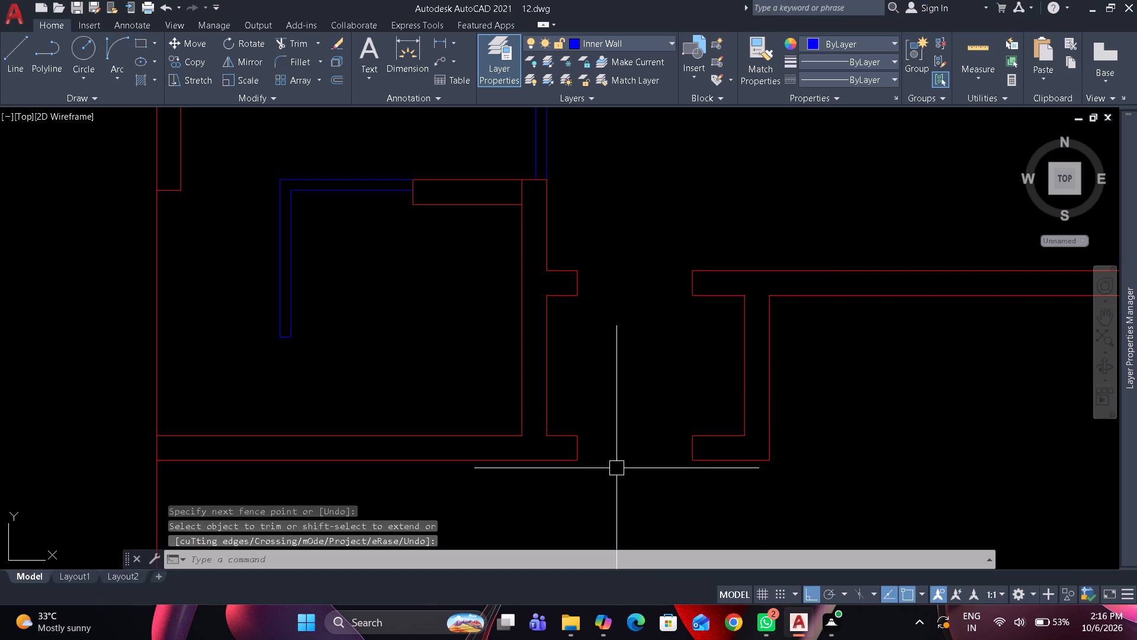
# Erase the long vertical Outer Wall line running along the left end of the bottom outer wall.
pyautogui.scroll(-2, 603, 374)
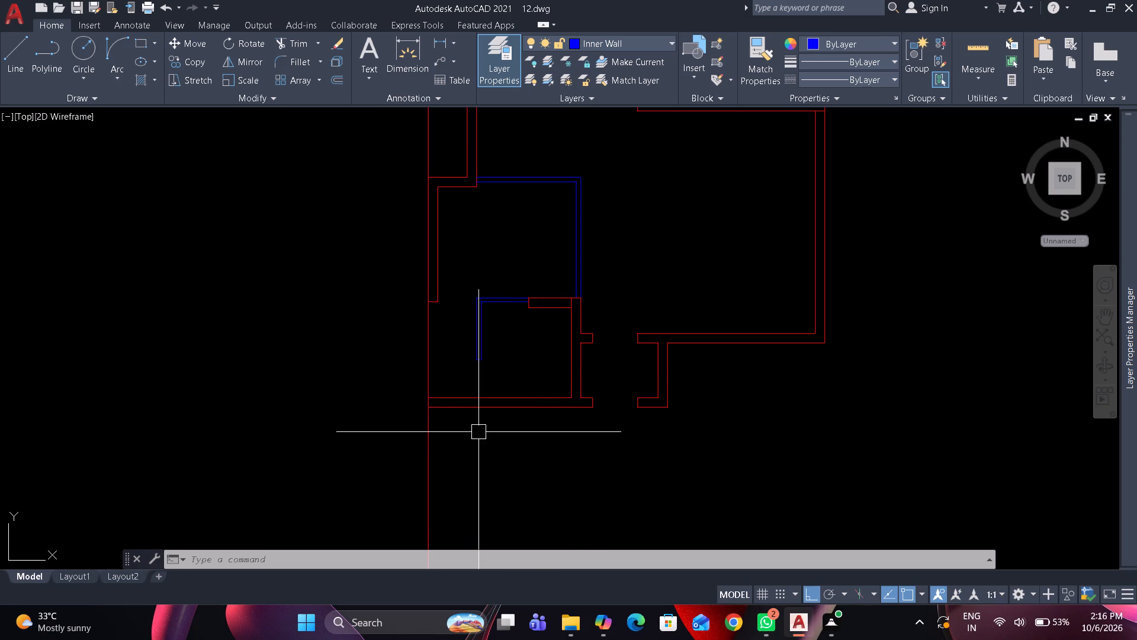
pyautogui.click(422, 441)
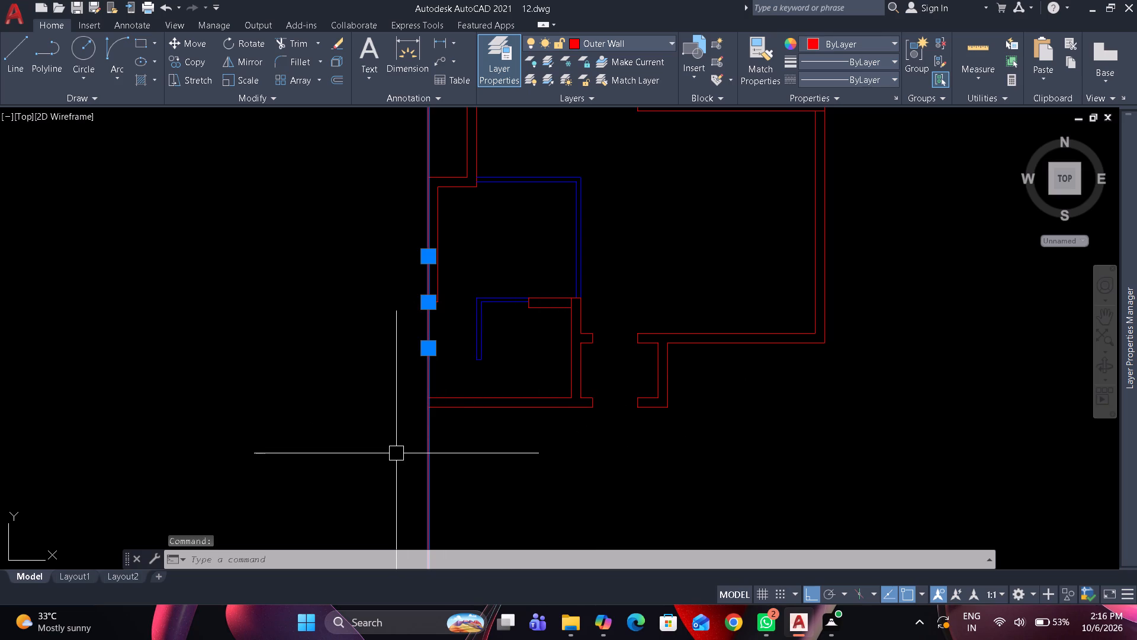
pyautogui.press('e')
pyautogui.press('space')
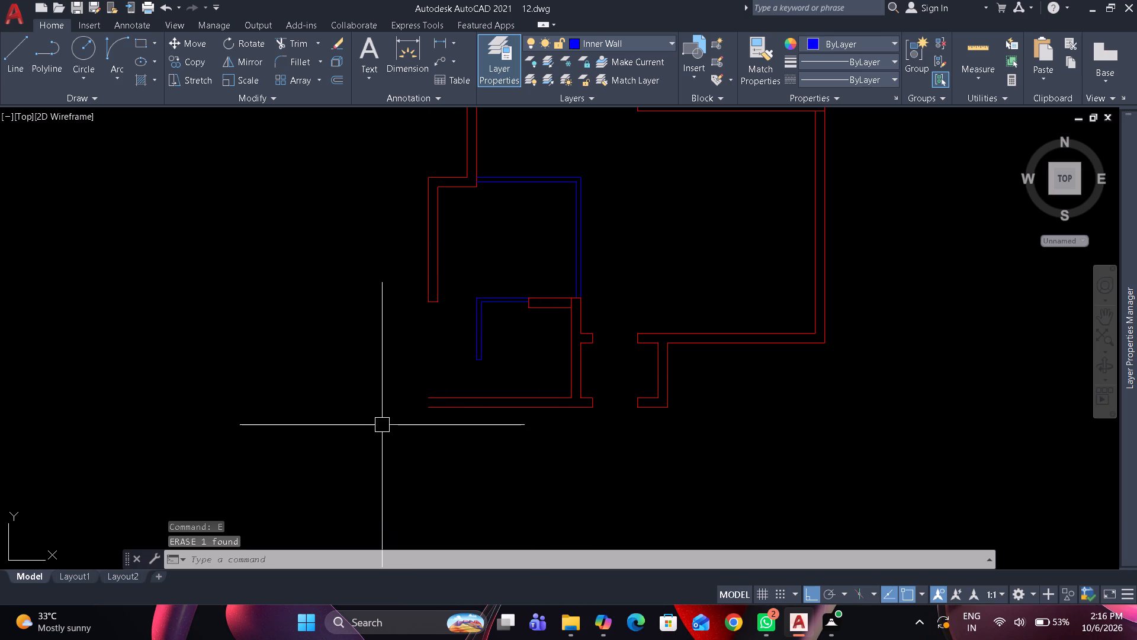
# Draw a line closing the open left end of the bottom outer wall between its two edges.
pyautogui.press('l')
pyautogui.press('space')
pyautogui.click(432, 395)
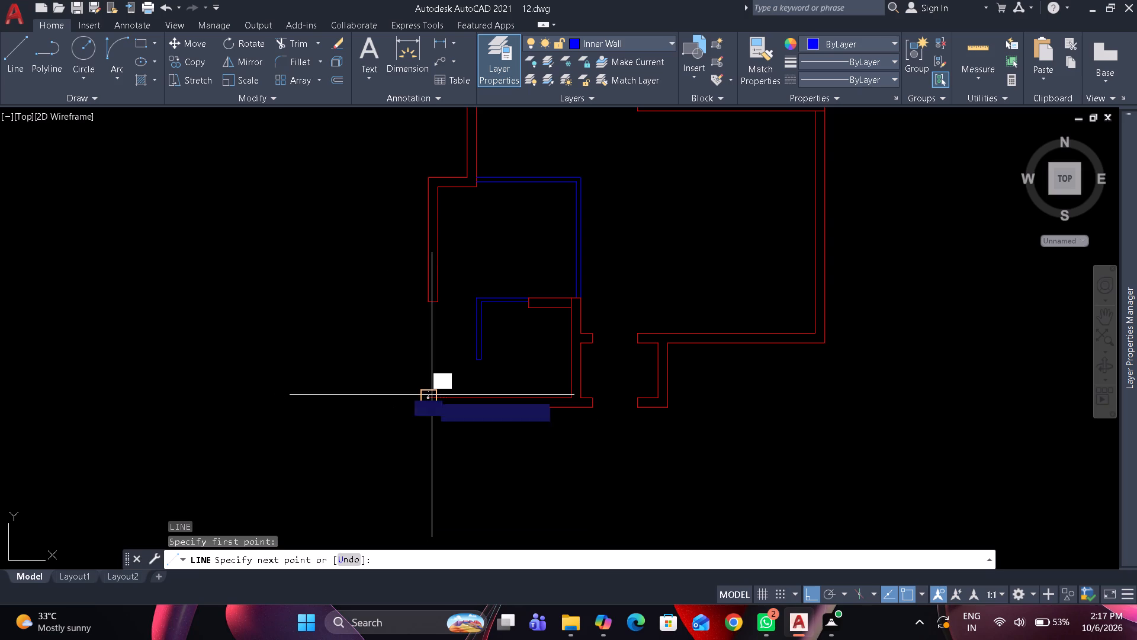
pyautogui.click(428, 406)
pyautogui.press('space')
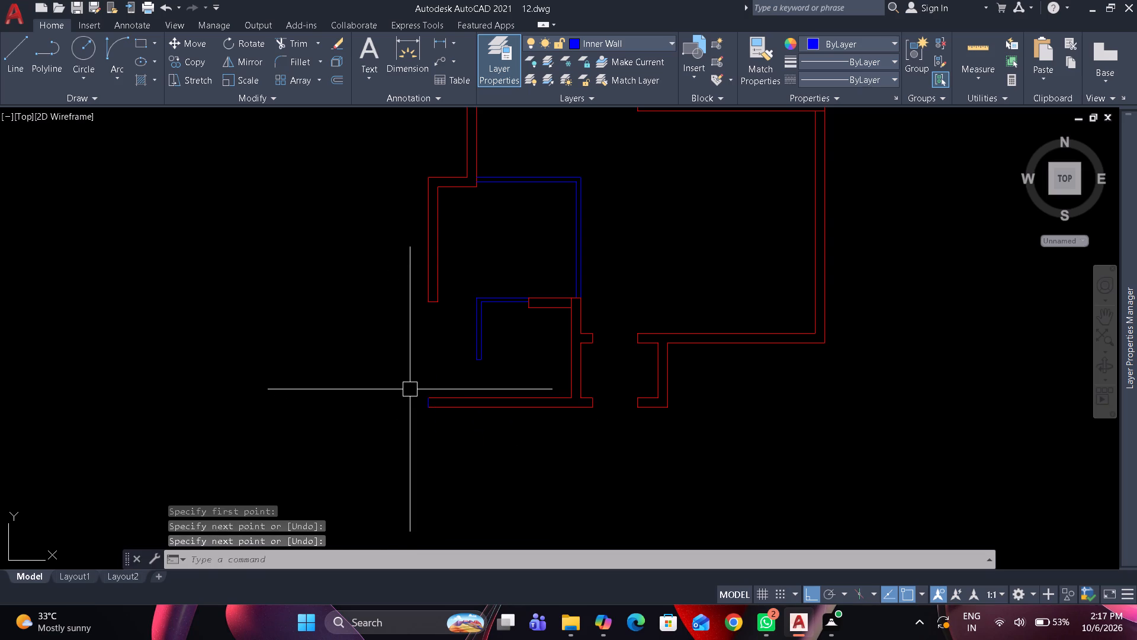
# Match the new end line's properties to the bottom outer wall so it takes the Outer Wall layer.
pyautogui.write('ma')
pyautogui.press('space')
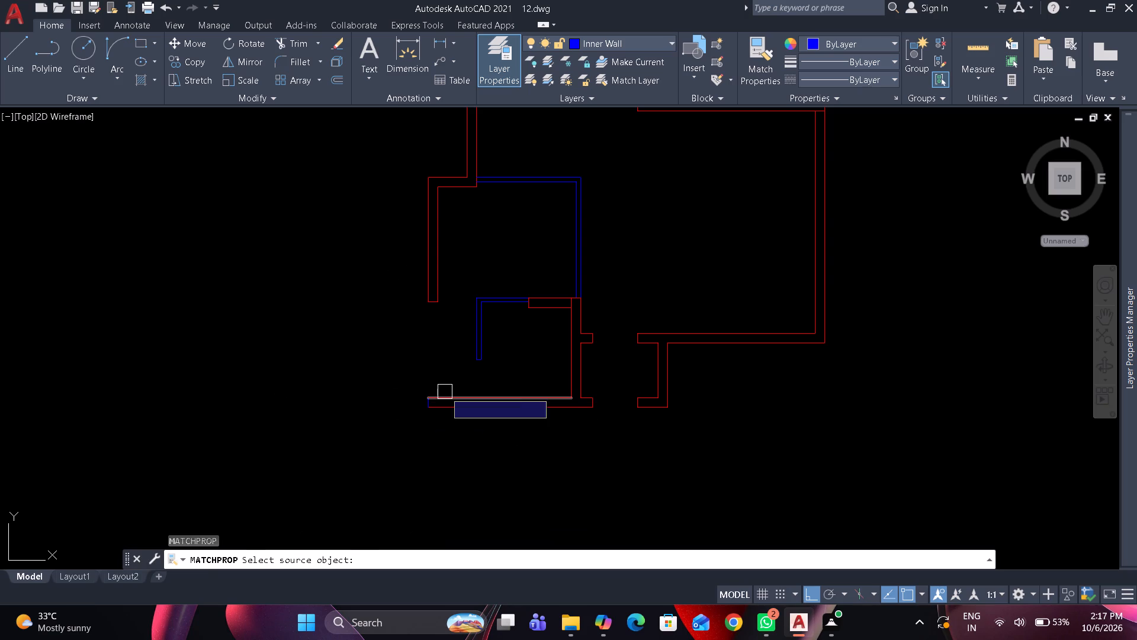
pyautogui.click(448, 395)
pyautogui.scroll(4, 432, 403)
pyautogui.moveTo(403, 401); pyautogui.dragTo(388, 408)
pyautogui.press('space')
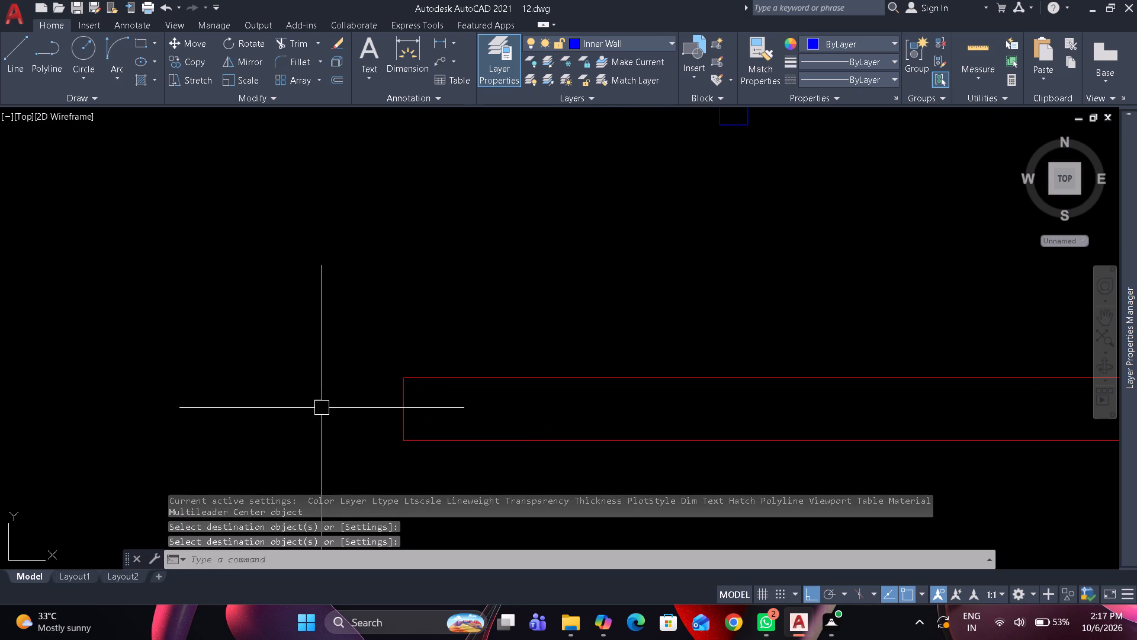
pyautogui.click(378, 370)
pyautogui.click(442, 446)
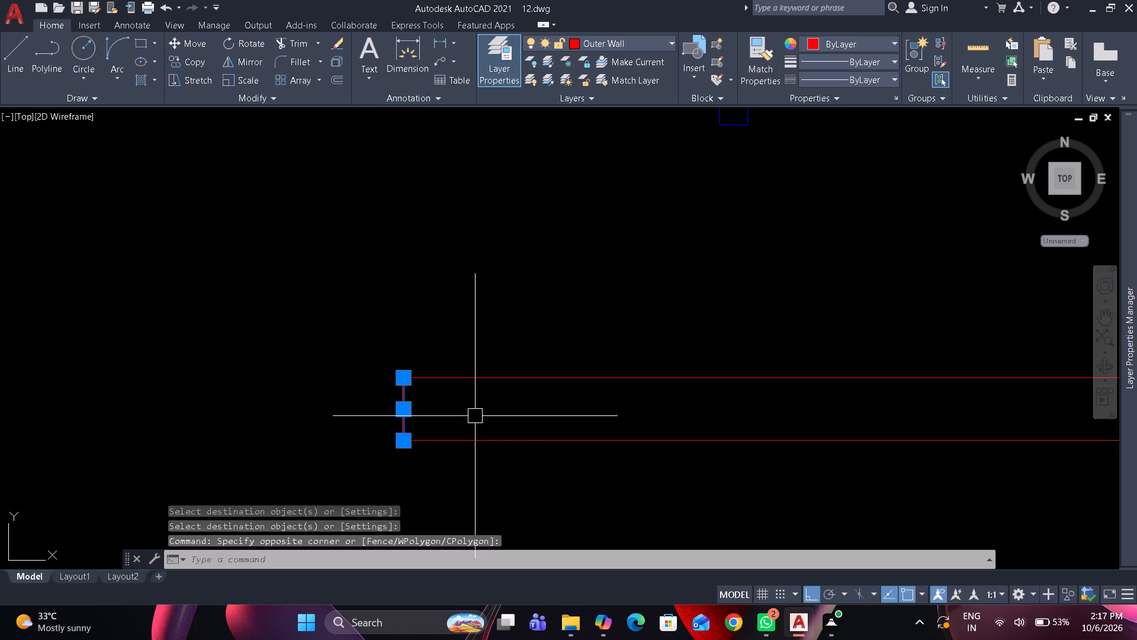
pyautogui.press('Escape')
# Examine the lower part of the floor plan around the outer wall openings and the inner walls.
pyautogui.scroll(-5, 529, 302)
pyautogui.moveTo(508, 354); pyautogui.dragTo(502, 395, button='middle')
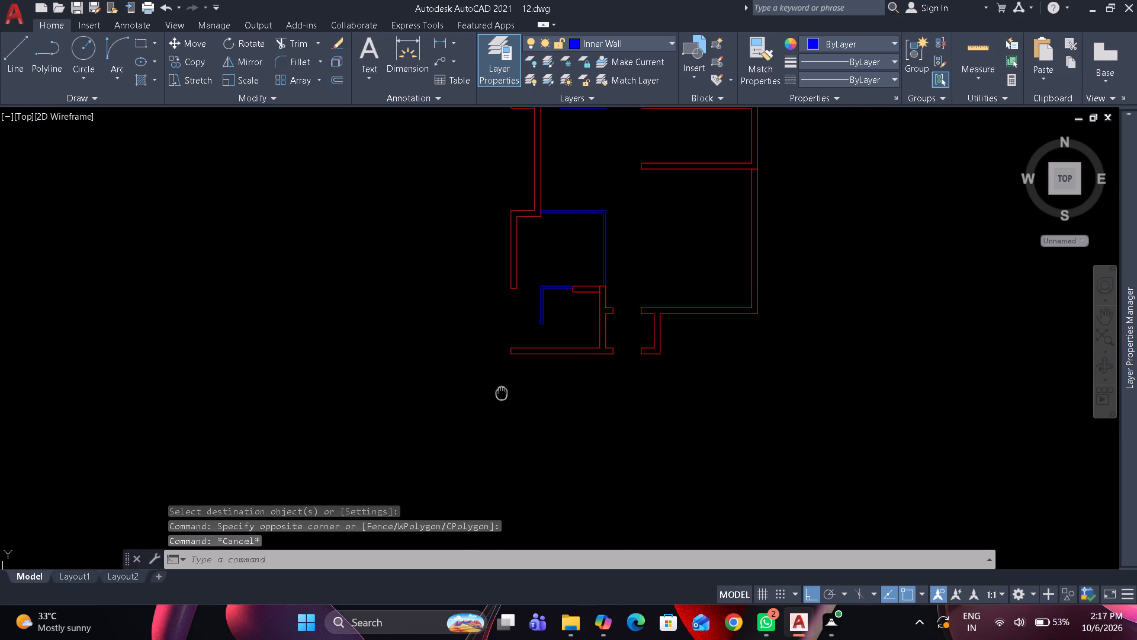
pyautogui.moveTo(502, 395); pyautogui.dragTo(502, 396, button='middle')
pyautogui.scroll(2, 493, 377)
pyautogui.moveTo(515, 263); pyautogui.dragTo(515, 268, button='middle')
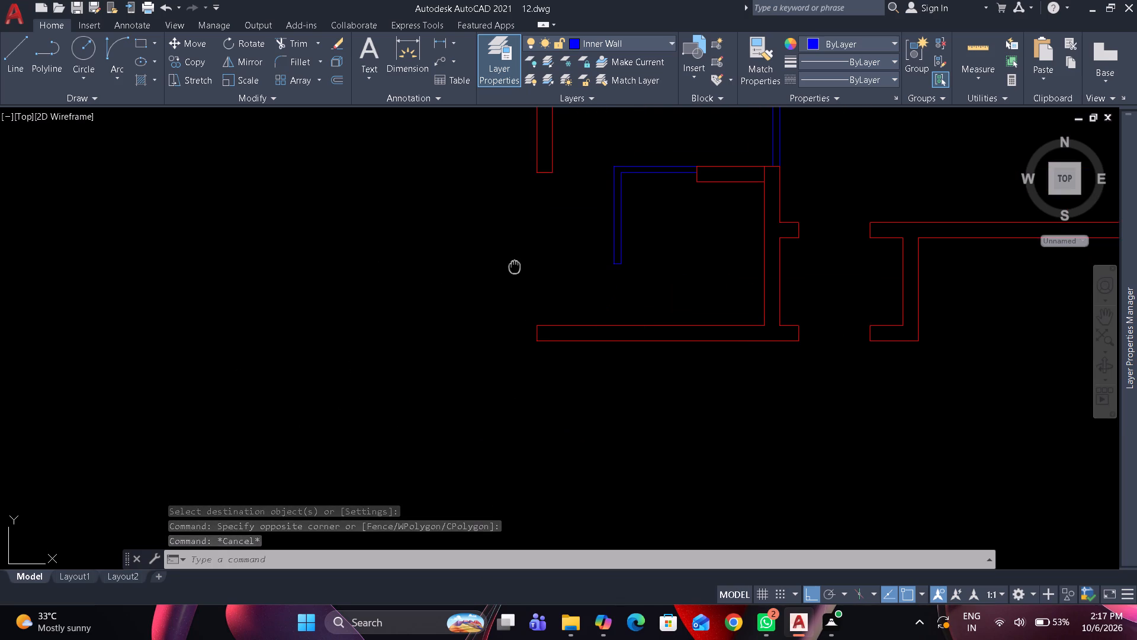
pyautogui.moveTo(515, 268); pyautogui.dragTo(507, 315, button='middle')
pyautogui.scroll(1, 506, 302)
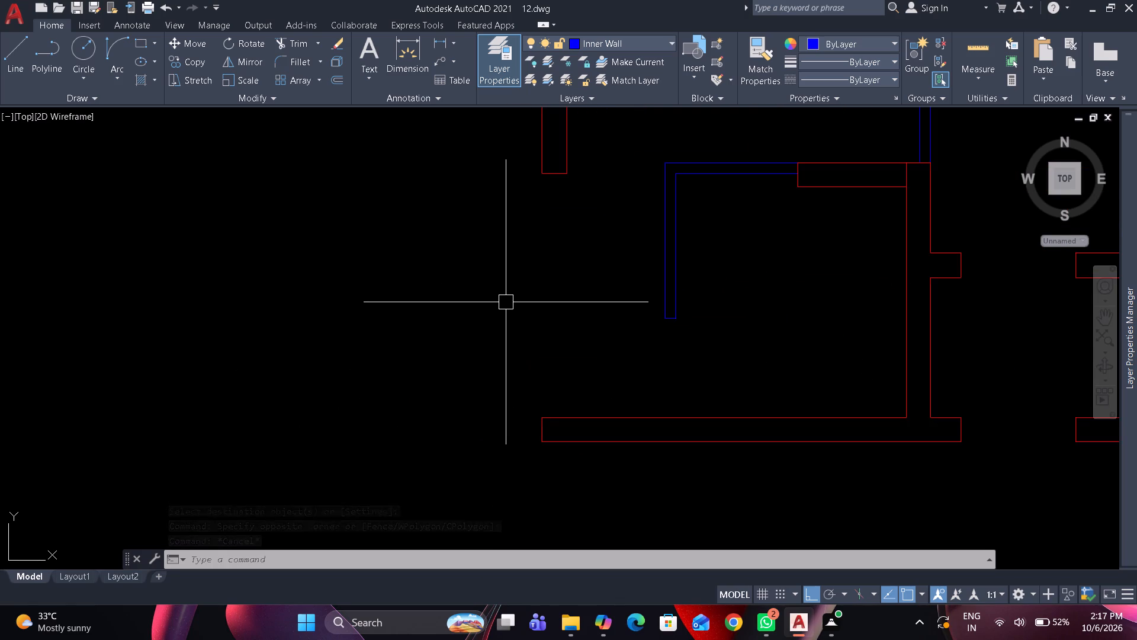
pyautogui.scroll(-1, 505, 302)
pyautogui.moveTo(494, 309); pyautogui.dragTo(475, 331, button='middle')
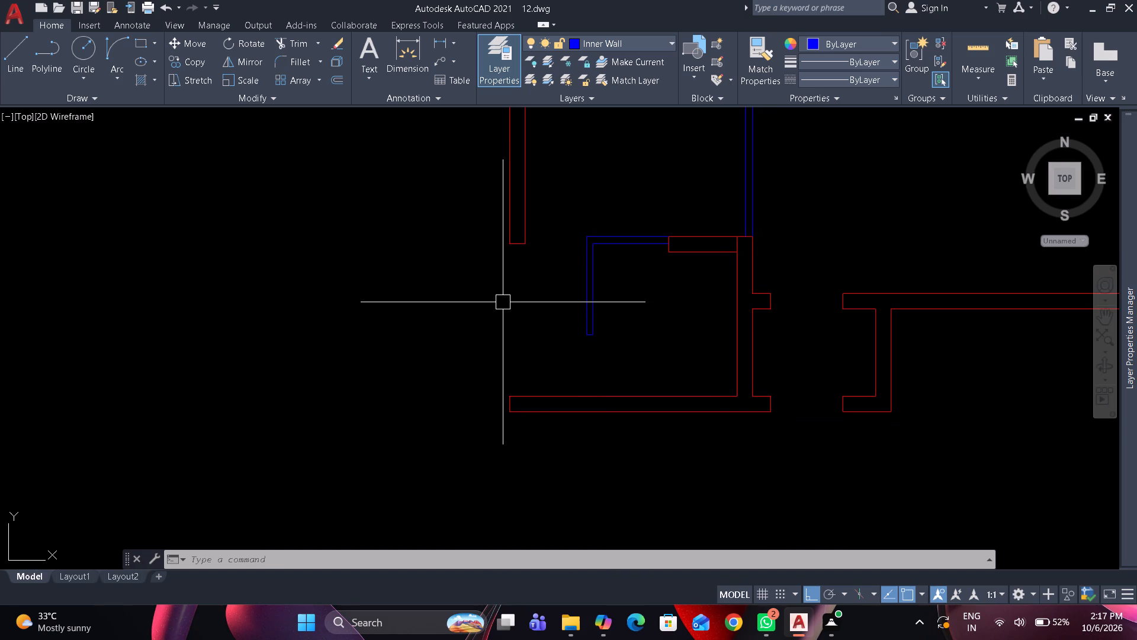
pyautogui.scroll(-3, 528, 300)
pyautogui.moveTo(487, 329); pyautogui.dragTo(336, 447, button='middle')
pyautogui.scroll(1, 365, 420)
pyautogui.moveTo(432, 387); pyautogui.dragTo(441, 380, button='middle')
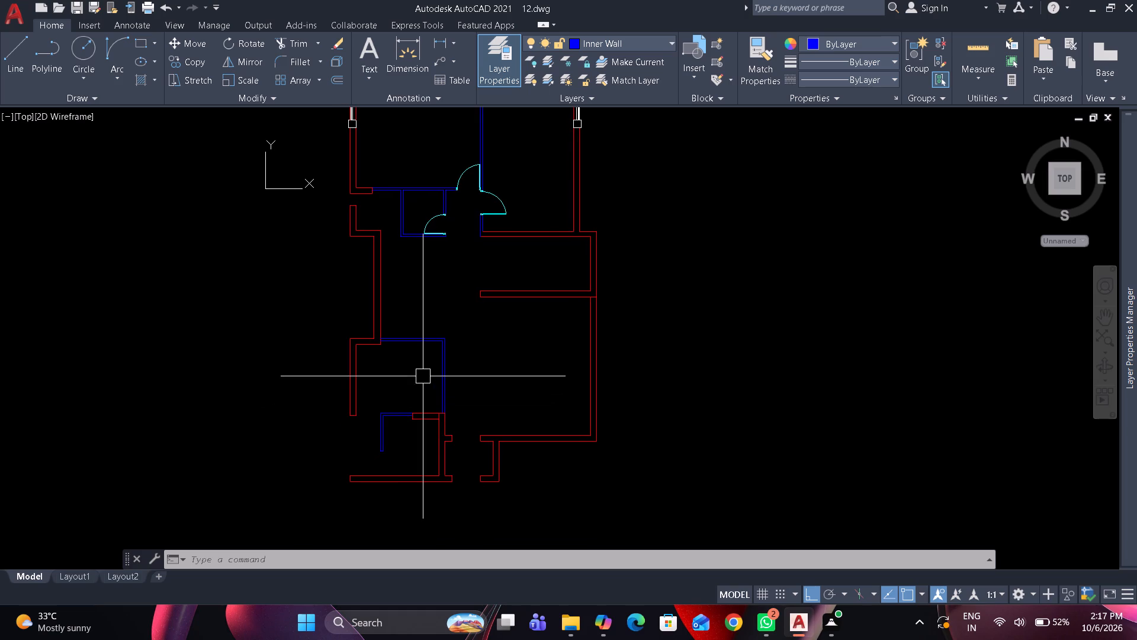
pyautogui.scroll(2, 388, 346)
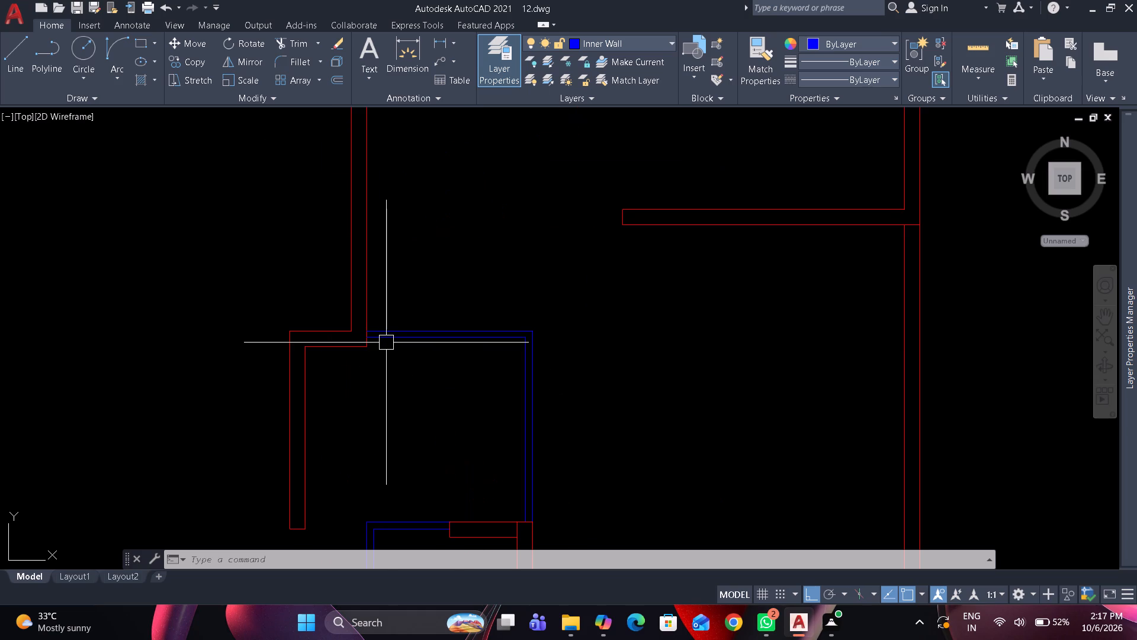
pyautogui.moveTo(487, 393); pyautogui.dragTo(512, 389, button='middle')
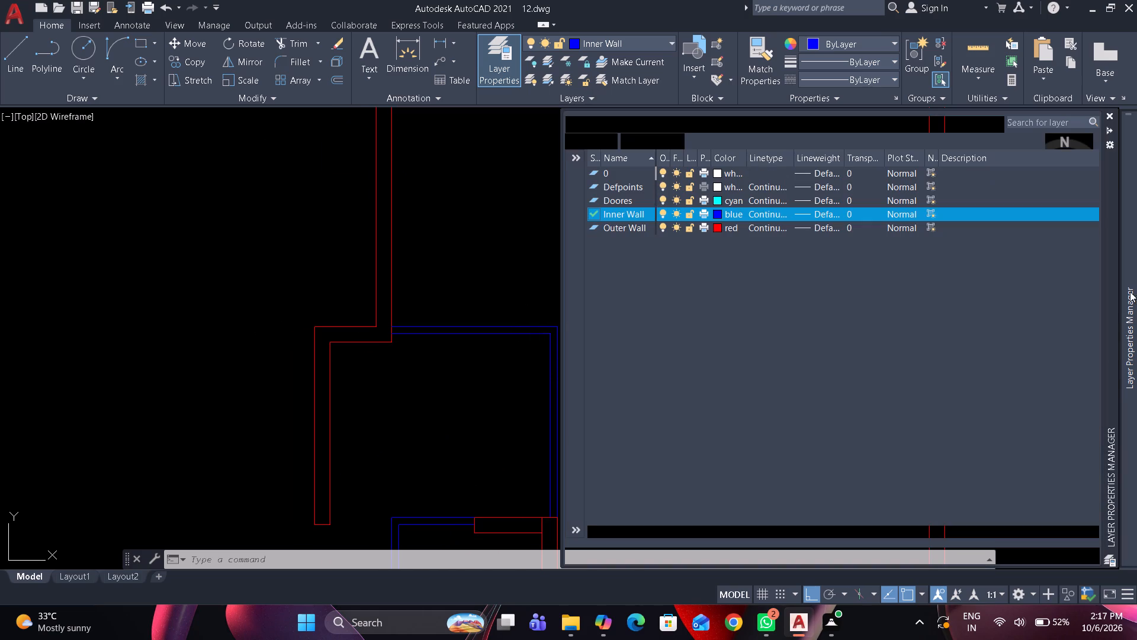
# Create a new layer named Kitchen with the colour magenta.
pyautogui.click(629, 145)
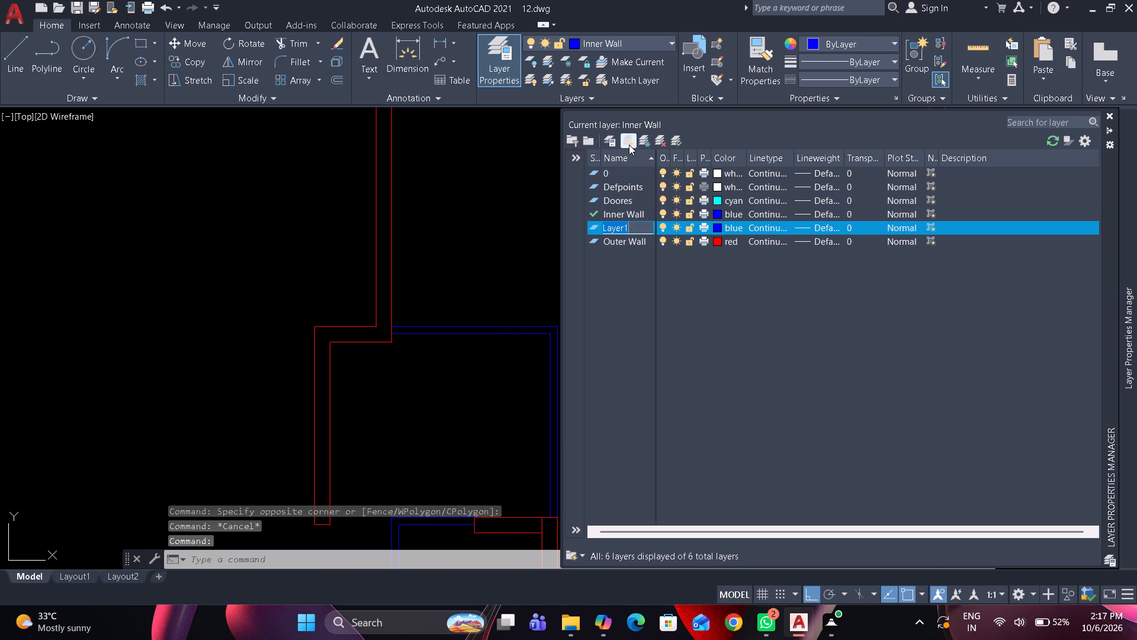
pyautogui.write('Kitchen')
pyautogui.press('Return')
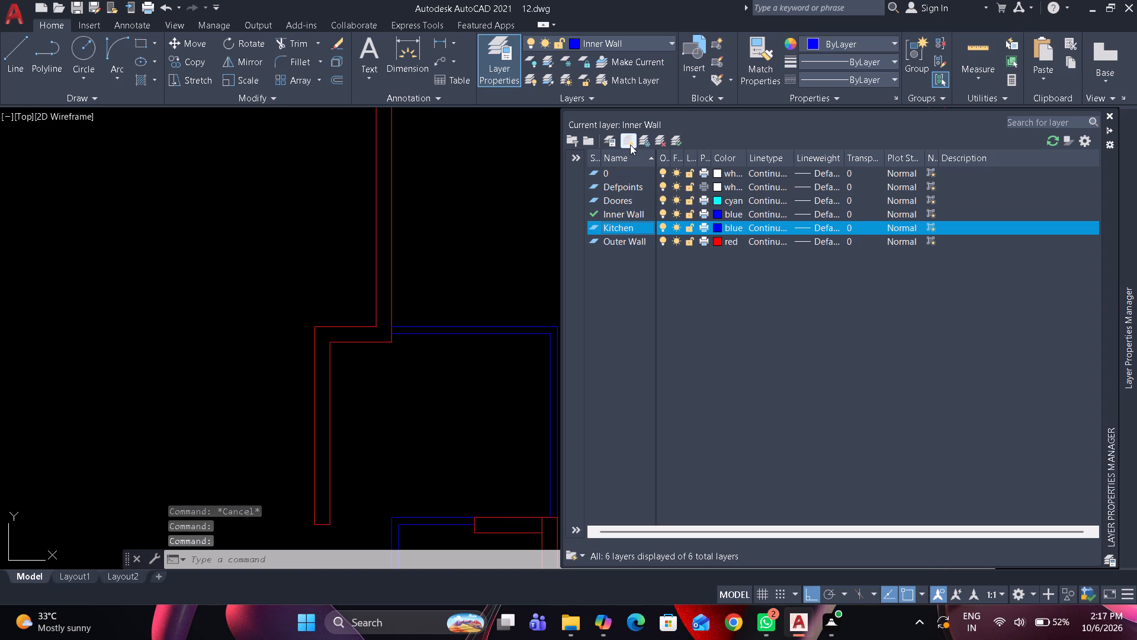
pyautogui.click(716, 226)
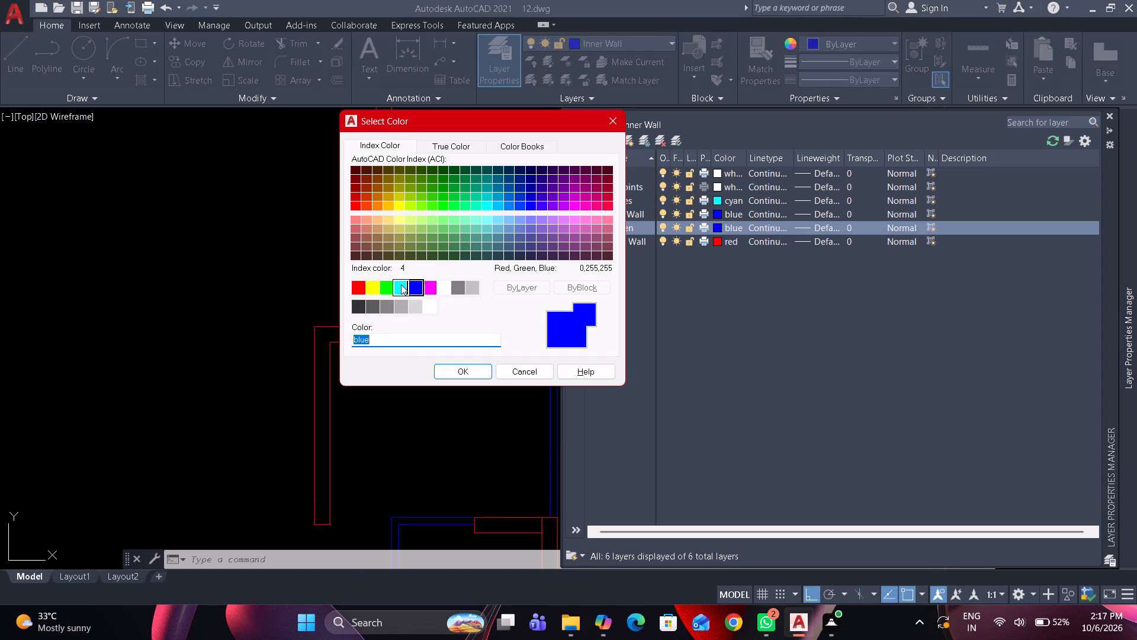
pyautogui.click(430, 289)
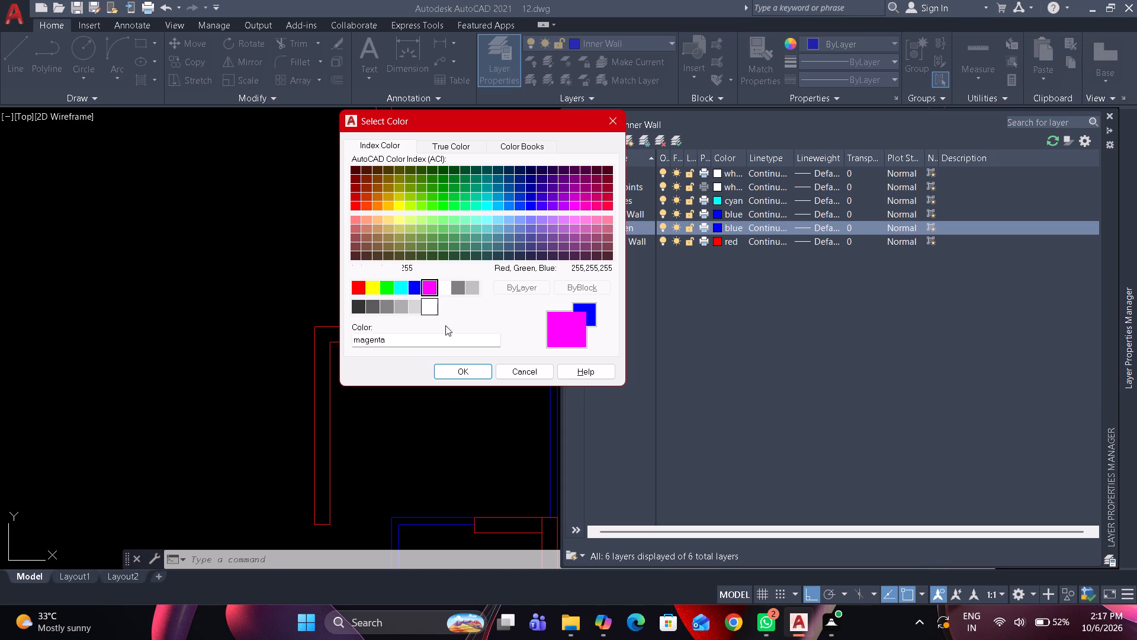
pyautogui.click(452, 377)
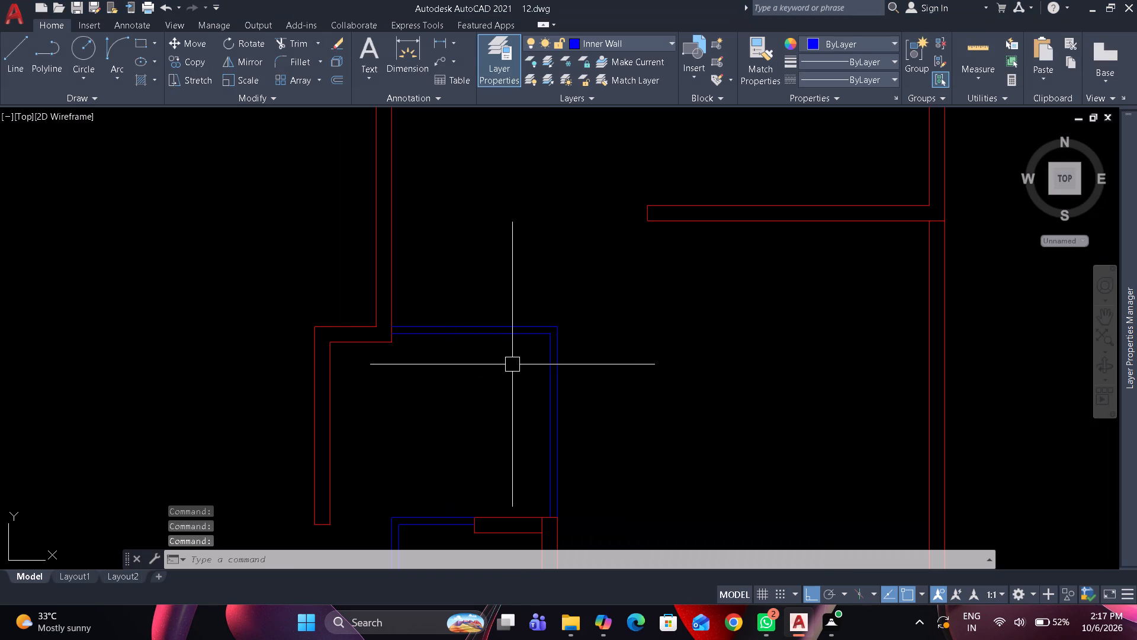
# Offset the room's lower inner wall line 2' upward and the right inner wall's inner line 2' to the left.
pyautogui.write("o 2'")
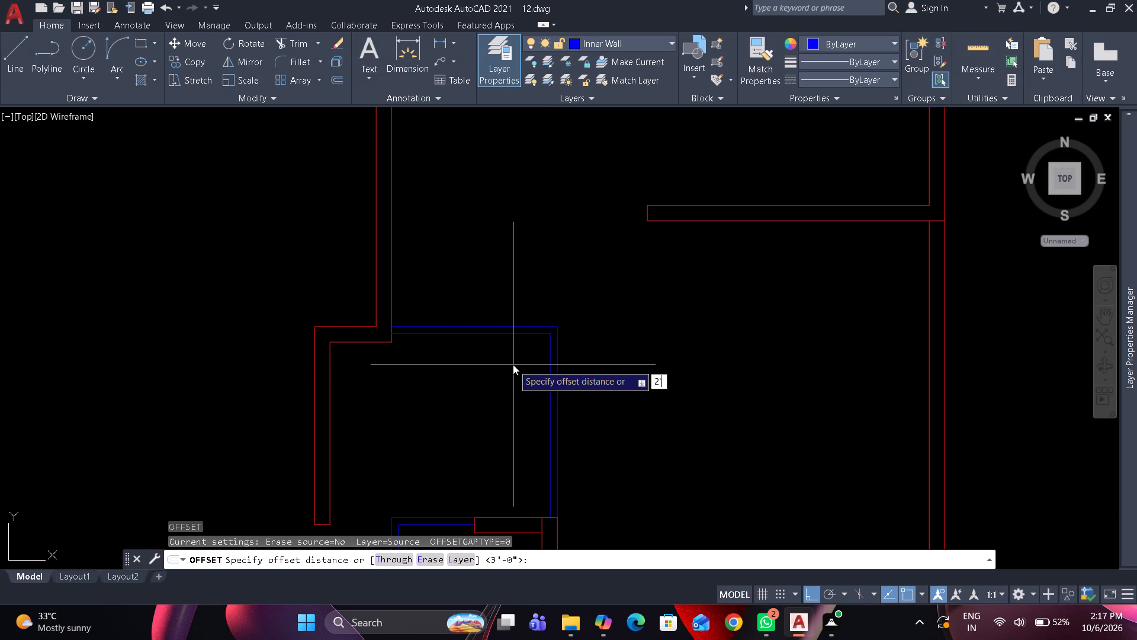
pyautogui.press('space')
pyautogui.scroll(1, 513, 446)
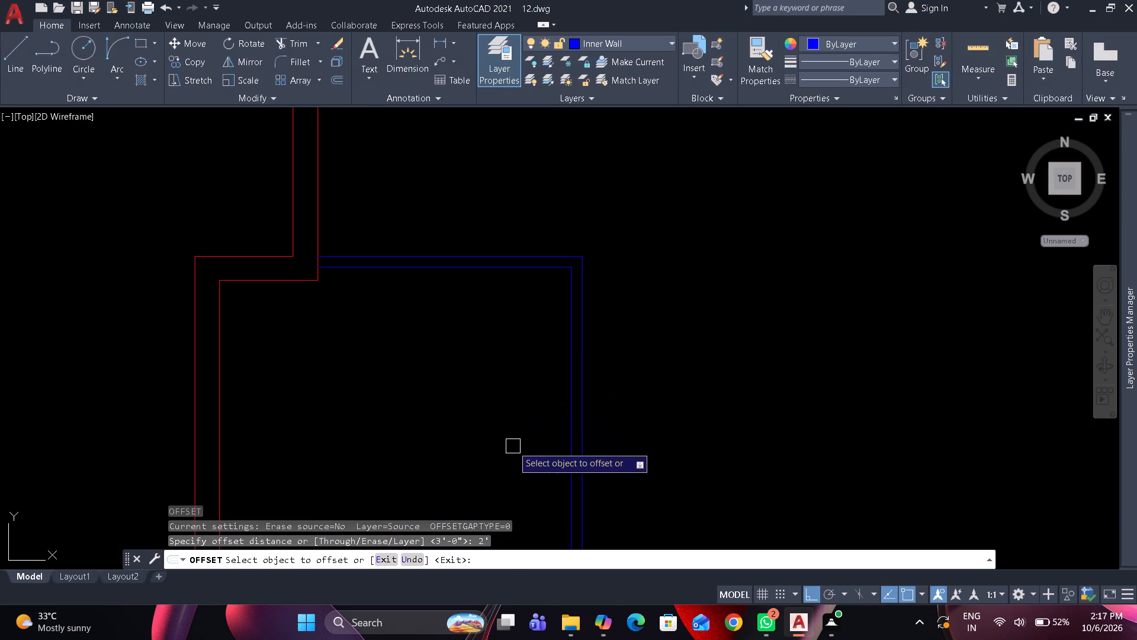
pyautogui.moveTo(514, 447); pyautogui.dragTo(557, 295, button='middle')
pyautogui.moveTo(461, 407); pyautogui.dragTo(462, 402)
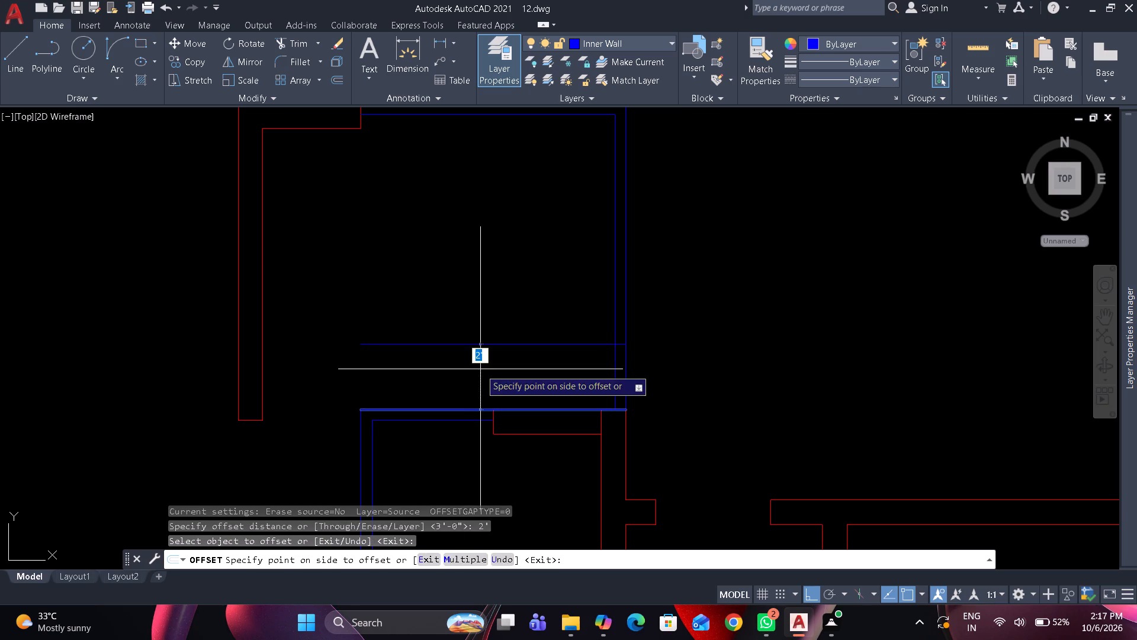
pyautogui.moveTo(480, 367); pyautogui.dragTo(501, 354)
pyautogui.moveTo(612, 284); pyautogui.dragTo(603, 284)
pyautogui.click(591, 287)
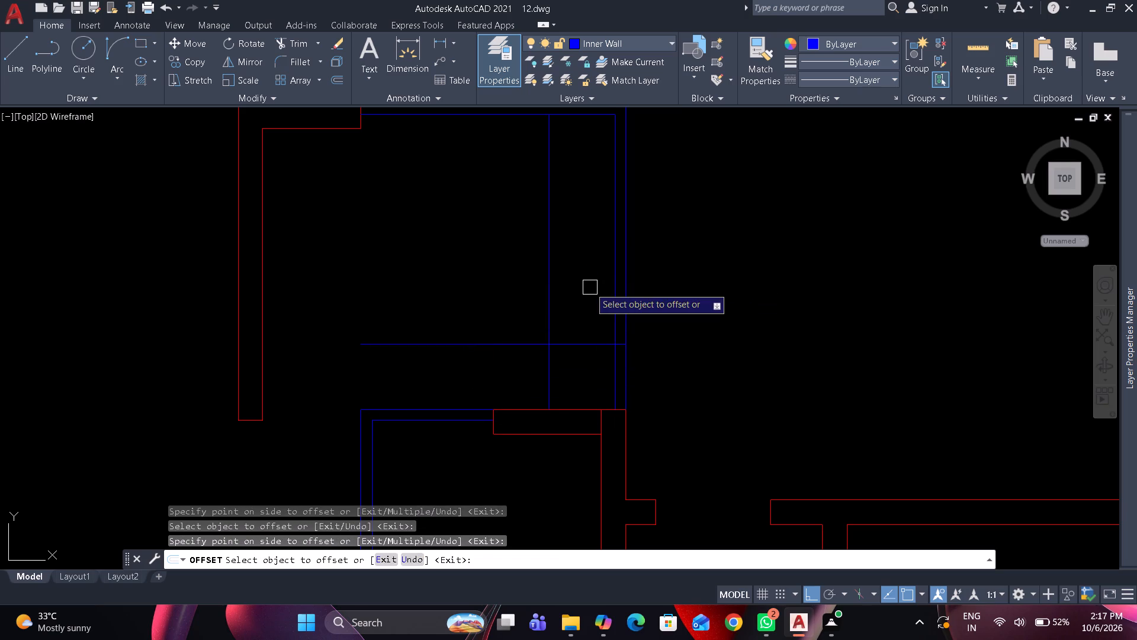
pyautogui.press('space')
# Move the two offset counter lines in the kitchen to the Kitchen layer.
pyautogui.moveTo(586, 288); pyautogui.dragTo(516, 358)
pyautogui.click(476, 373)
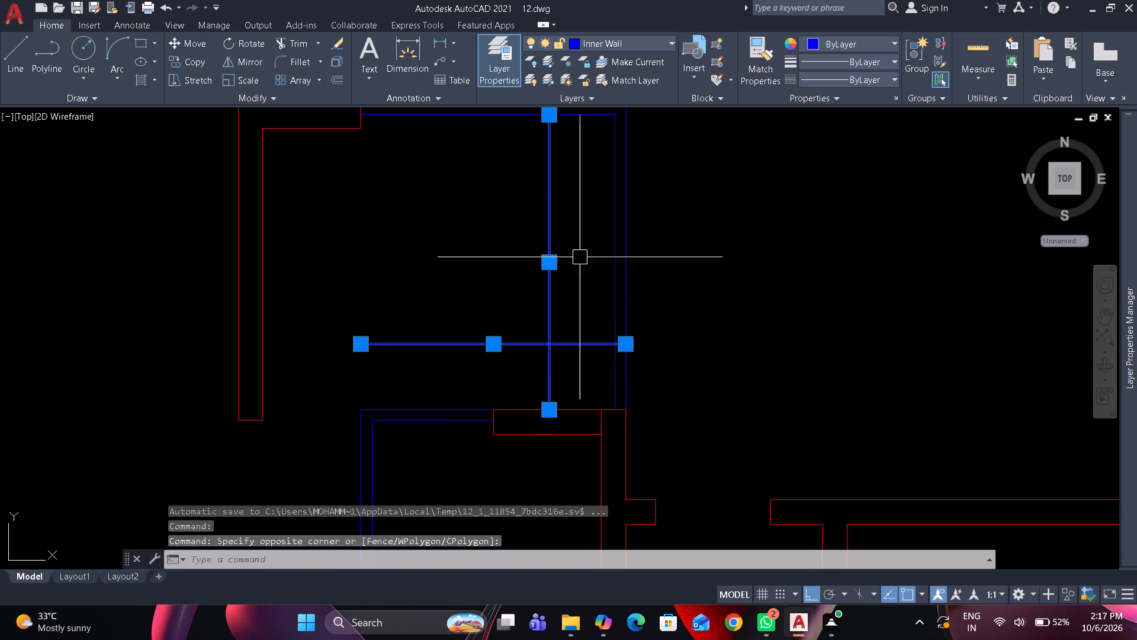
pyautogui.click(643, 37)
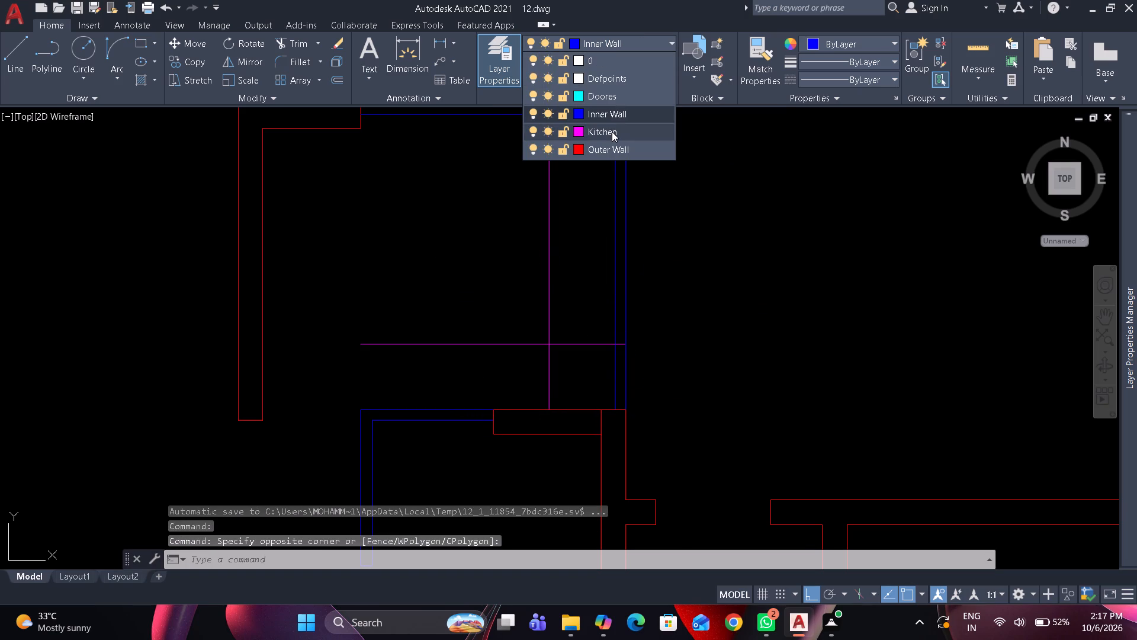
pyautogui.click(612, 132)
pyautogui.press('Escape')
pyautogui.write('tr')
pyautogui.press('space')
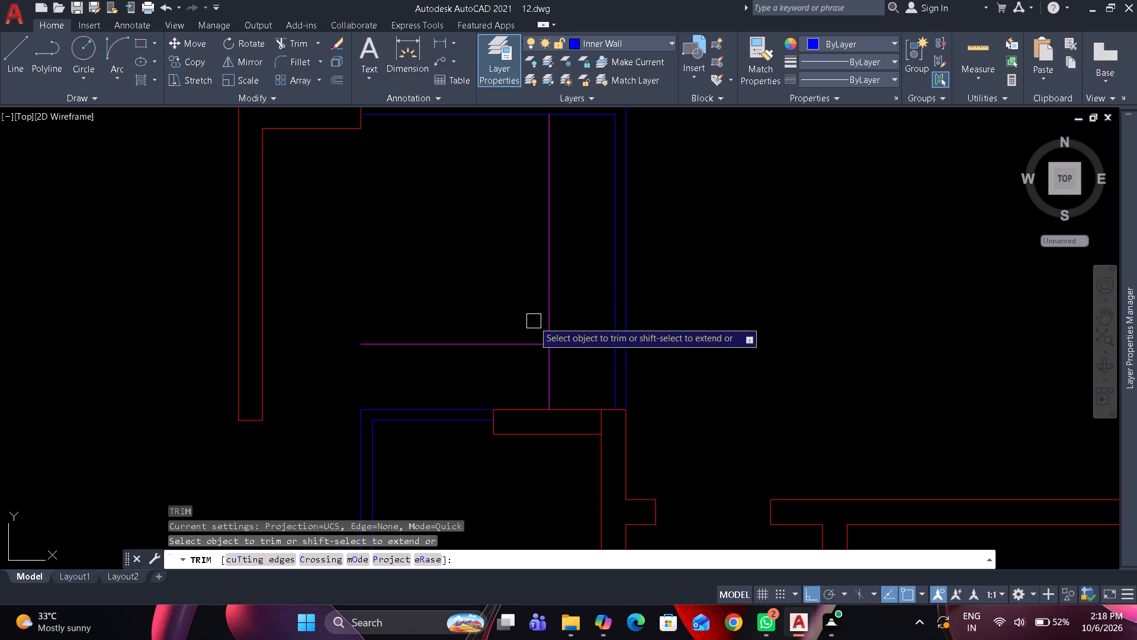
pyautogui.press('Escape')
# Fillet the horizontal and vertical Kitchen lines with radius 0 into a sharp inner counter corner.
pyautogui.write('f')
pyautogui.press('space')
pyautogui.moveTo(519, 346); pyautogui.dragTo(525, 340)
pyautogui.click(544, 321)
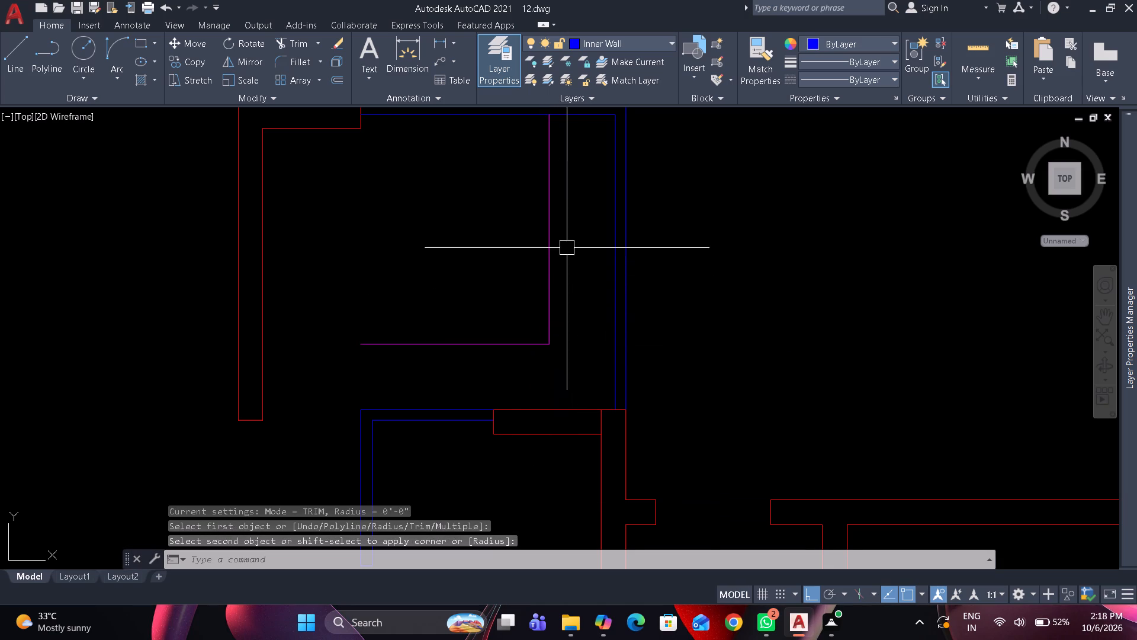
# Make Kitchen the current layer and draw lines along the wall faces to close the L-shaped counter outline.
pyautogui.click(618, 37)
pyautogui.click(603, 136)
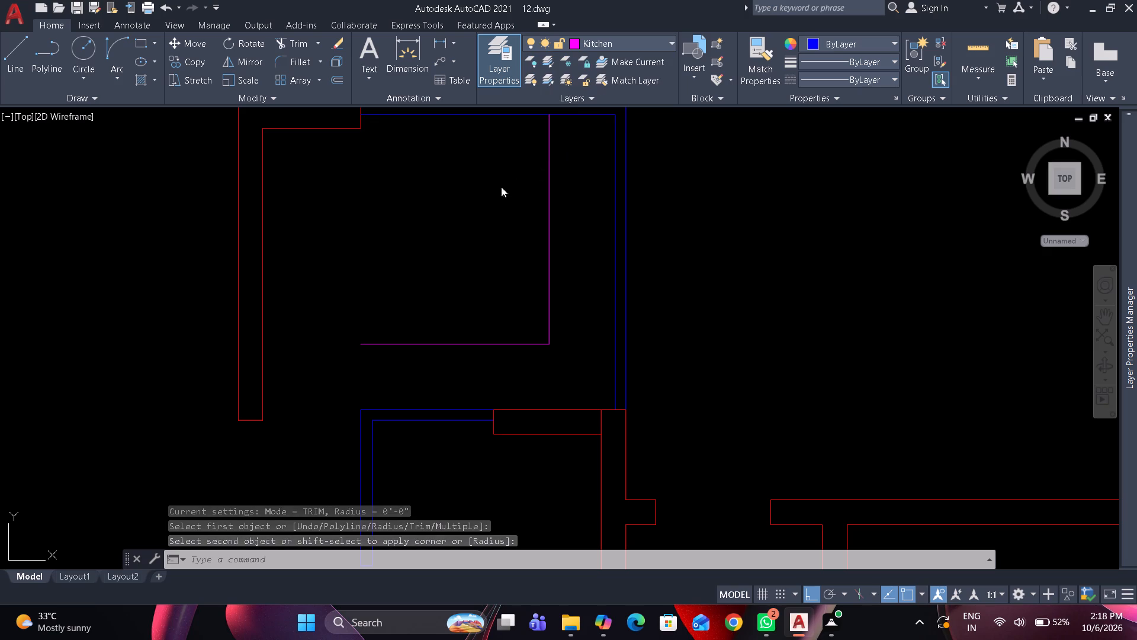
pyautogui.press('l')
pyautogui.press('space')
pyautogui.click(372, 336)
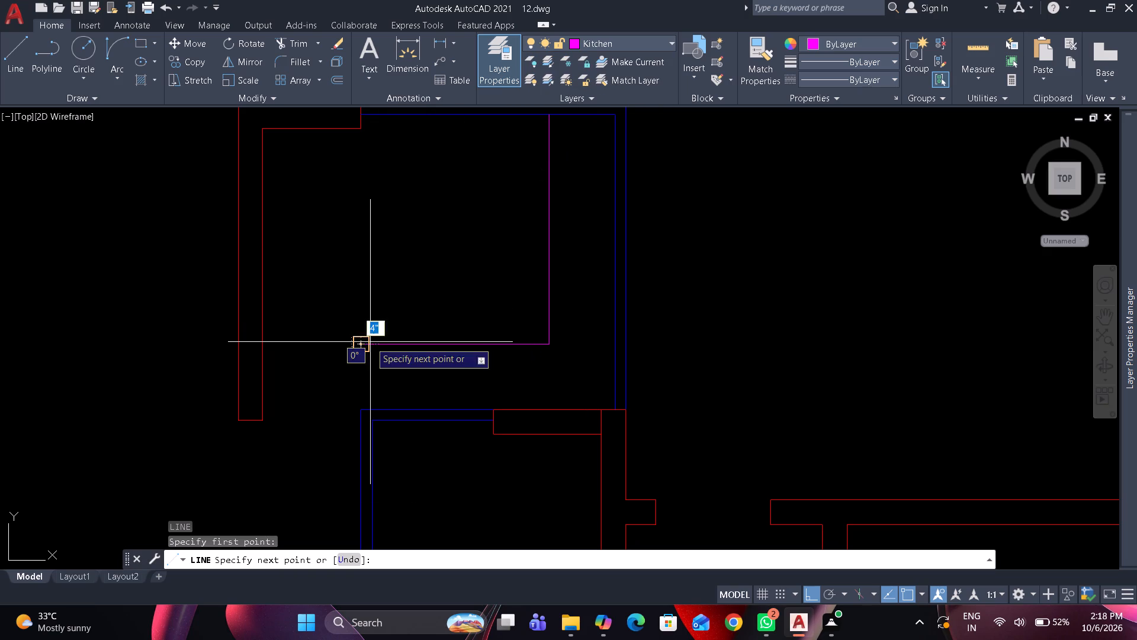
pyautogui.click(362, 403)
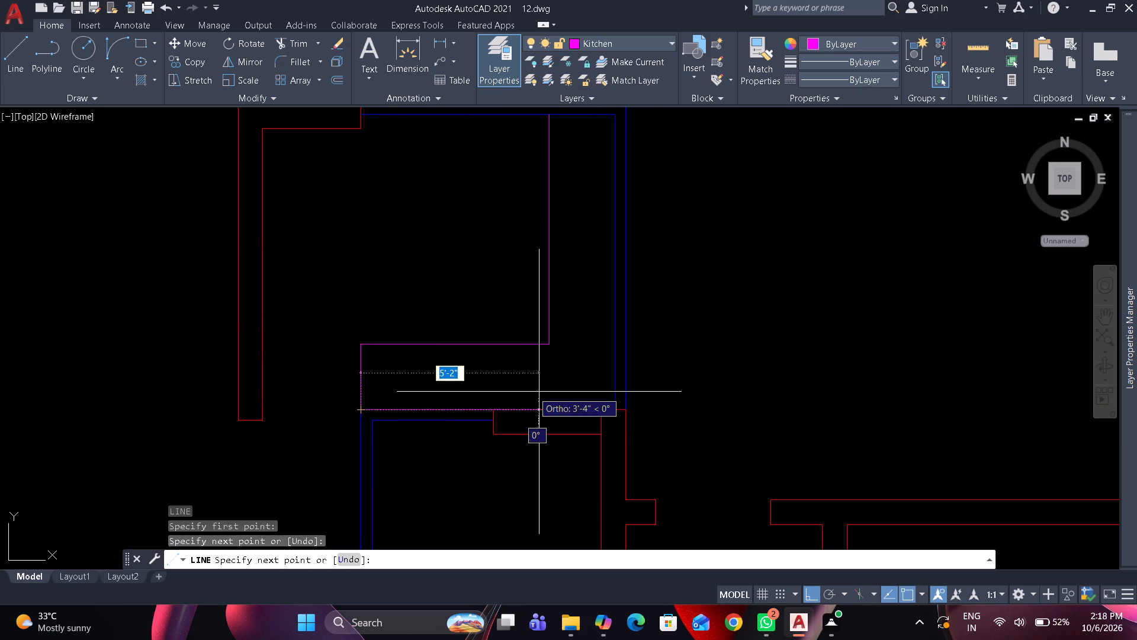
pyautogui.moveTo(614, 405); pyautogui.dragTo(614, 388)
pyautogui.moveTo(618, 268); pyautogui.dragTo(618, 372, button='middle')
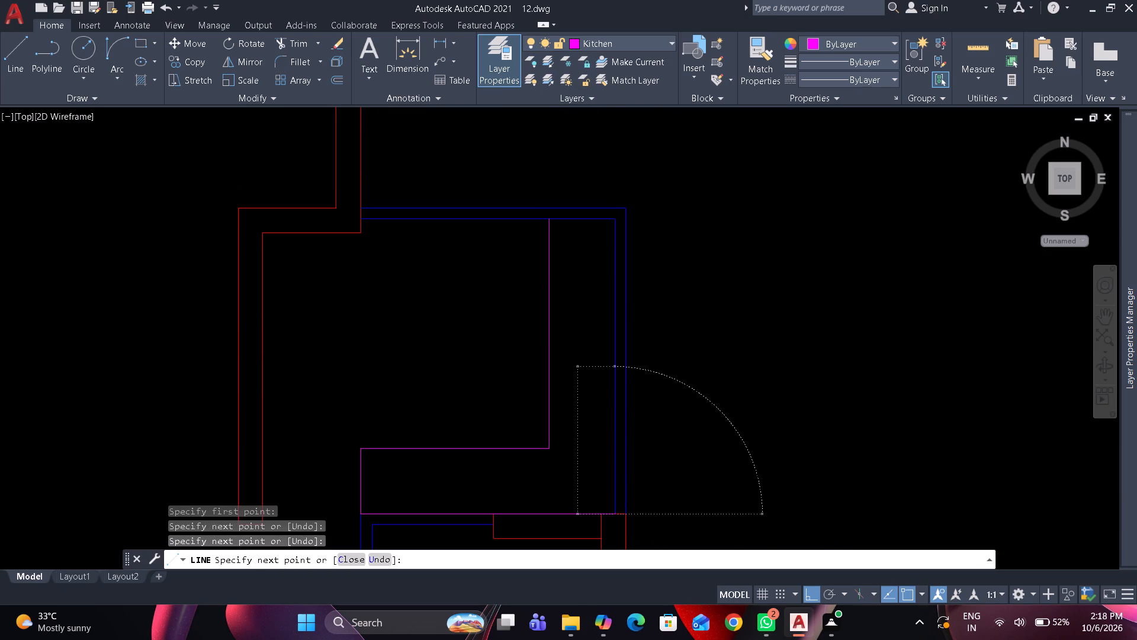
pyautogui.click(613, 225)
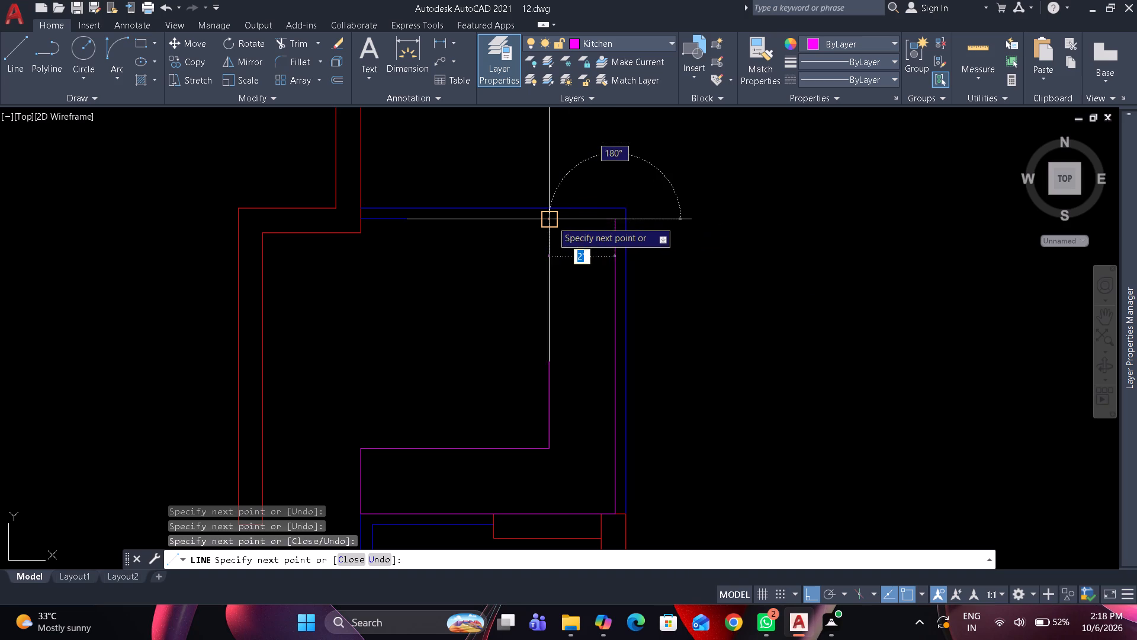
pyautogui.click(552, 221)
pyautogui.press('space')
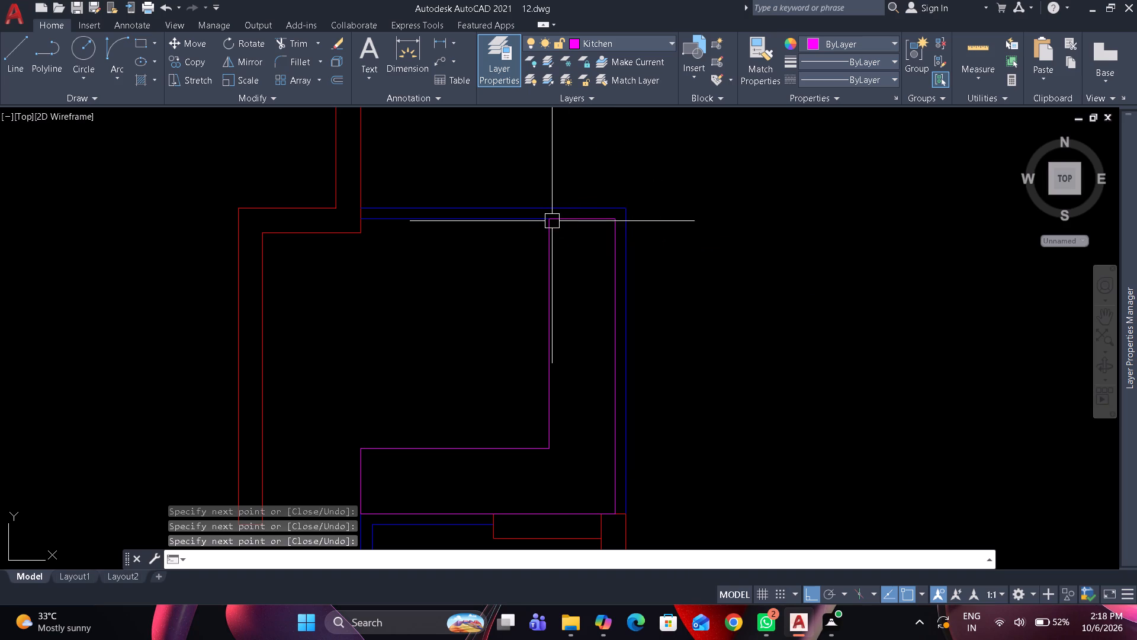
# Offset the counter's vertical front edge 4' to the left and extend the copy to the upper wall's outer line.
pyautogui.write("o 4'")
pyautogui.press('Return')
pyautogui.click(543, 244)
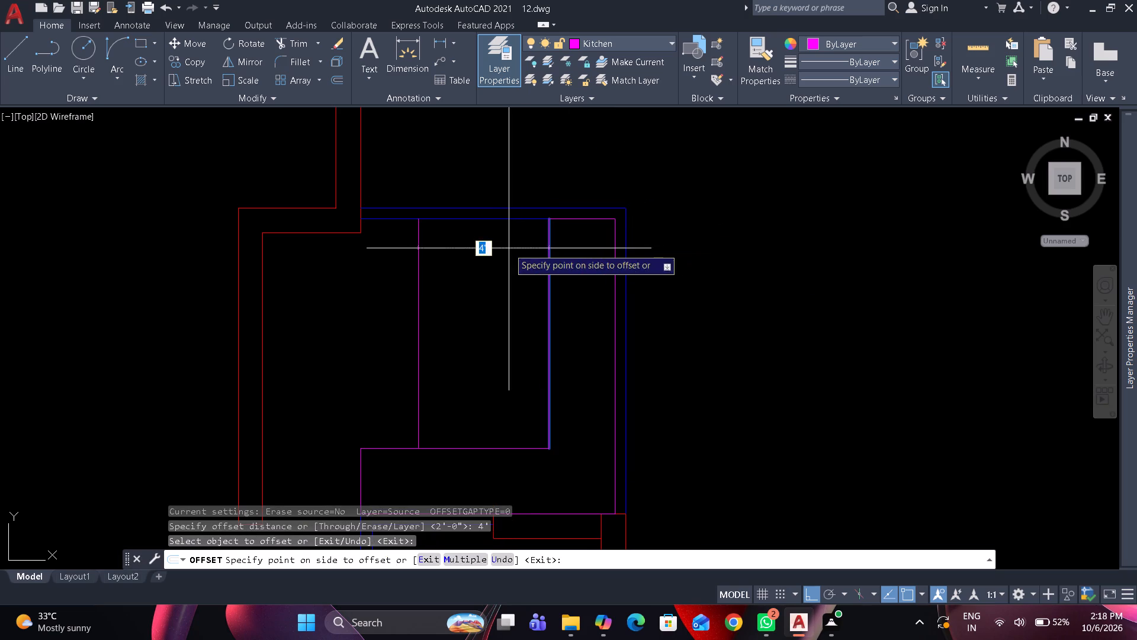
pyautogui.click(509, 248)
pyautogui.press('space')
pyautogui.write('ex')
pyautogui.press('space')
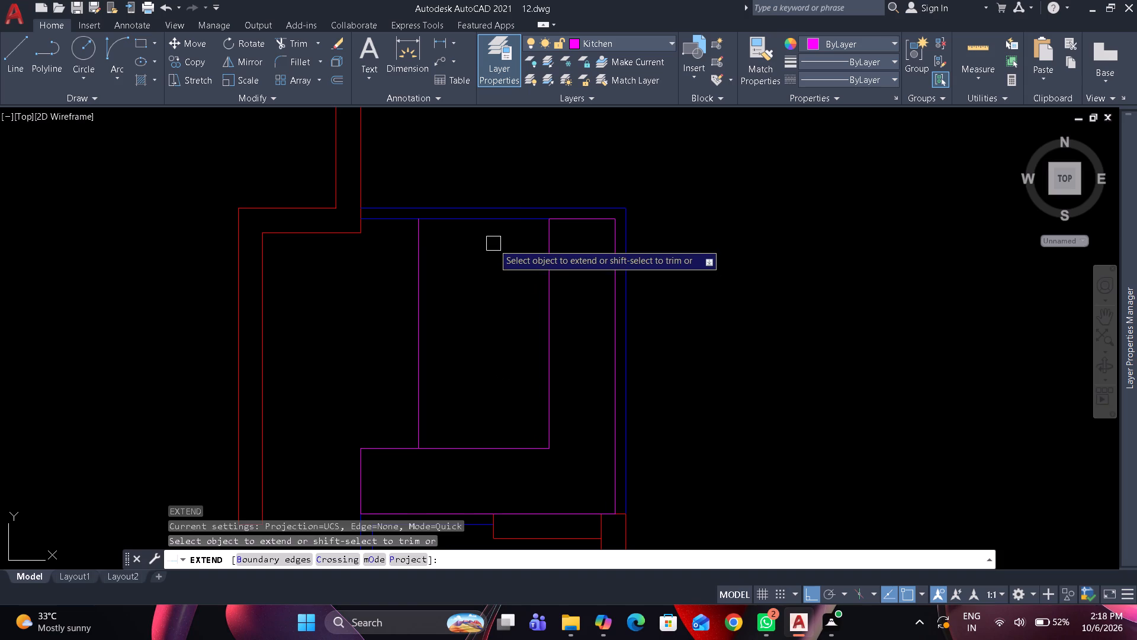
pyautogui.click(422, 240)
pyautogui.press('space')
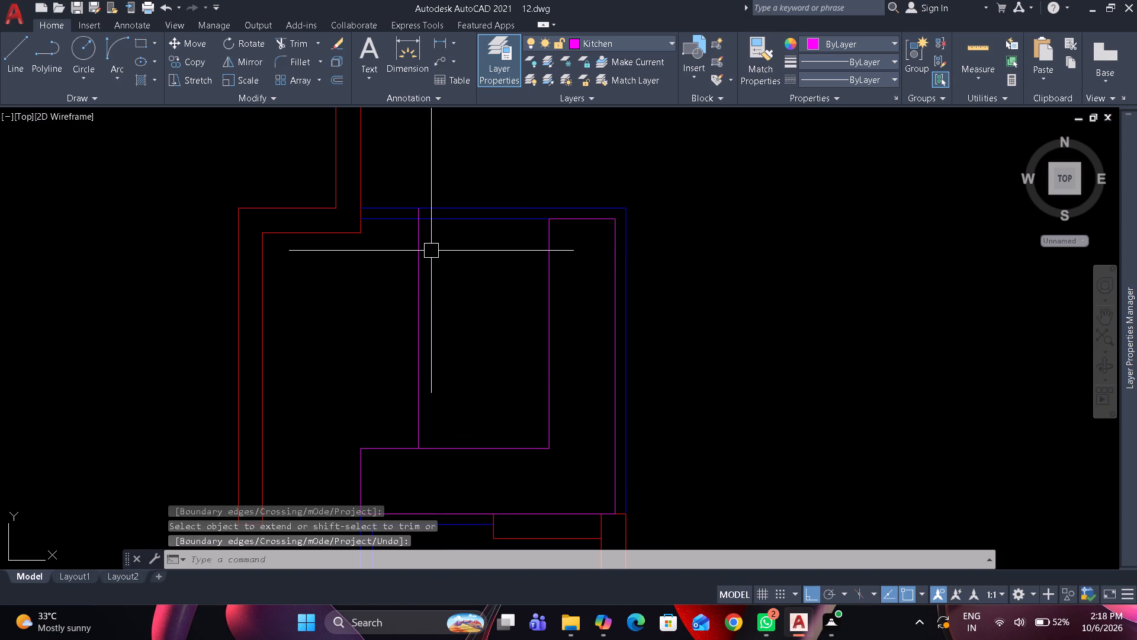
# Trim the offset line below the upper wall and the wall's inner line between it and the counter.
pyautogui.write('tr')
pyautogui.press('space')
pyautogui.click(423, 246)
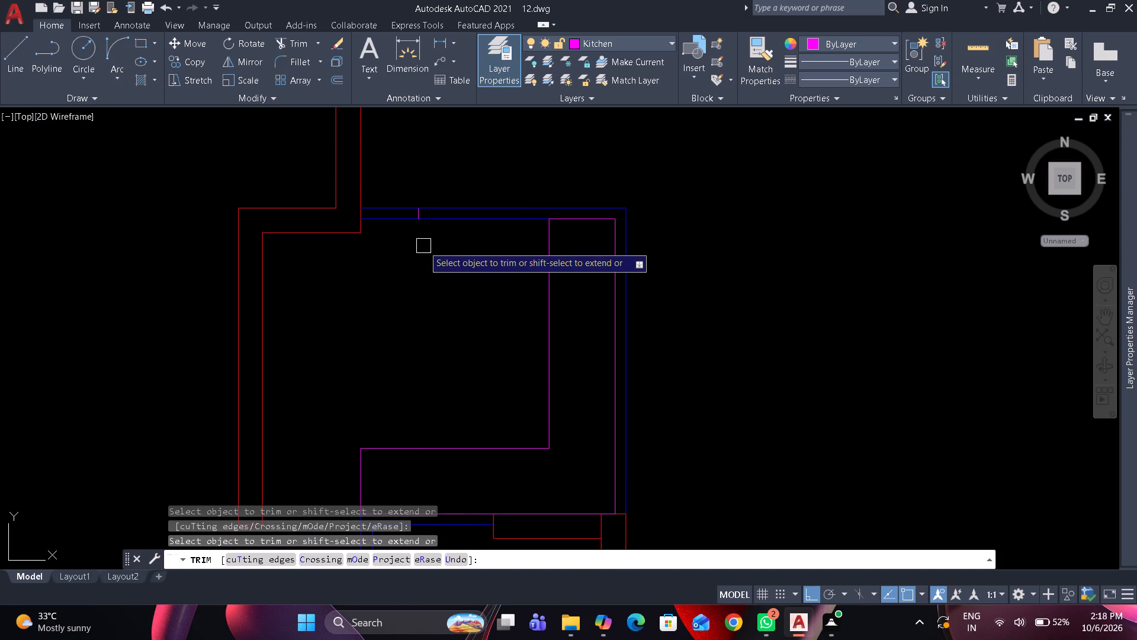
pyautogui.moveTo(448, 237); pyautogui.dragTo(455, 212)
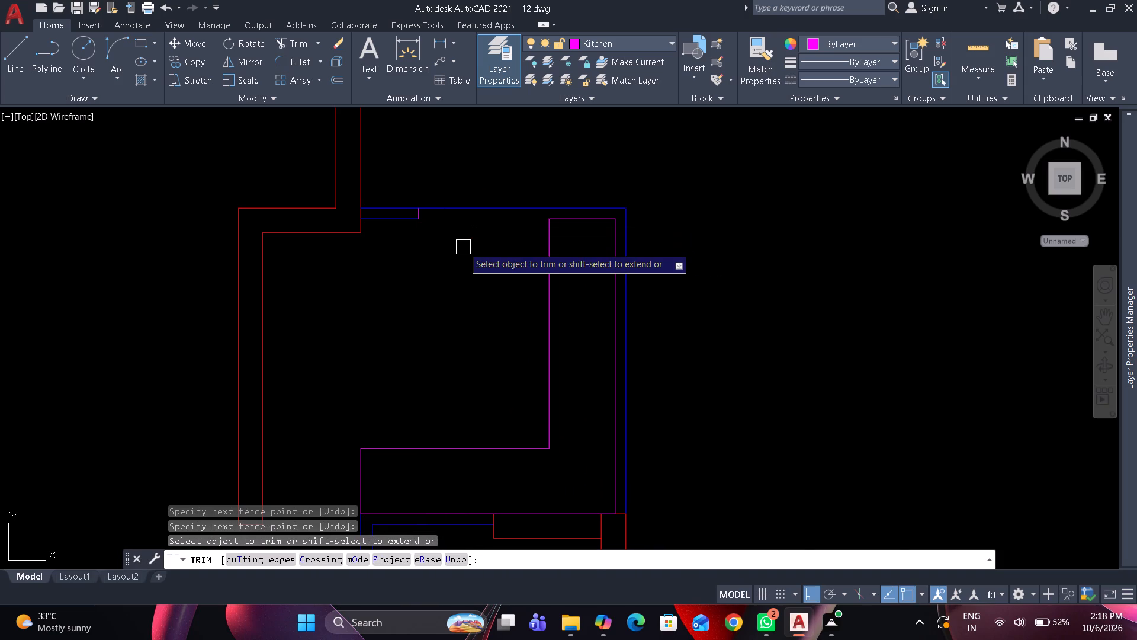
pyautogui.press('Escape')
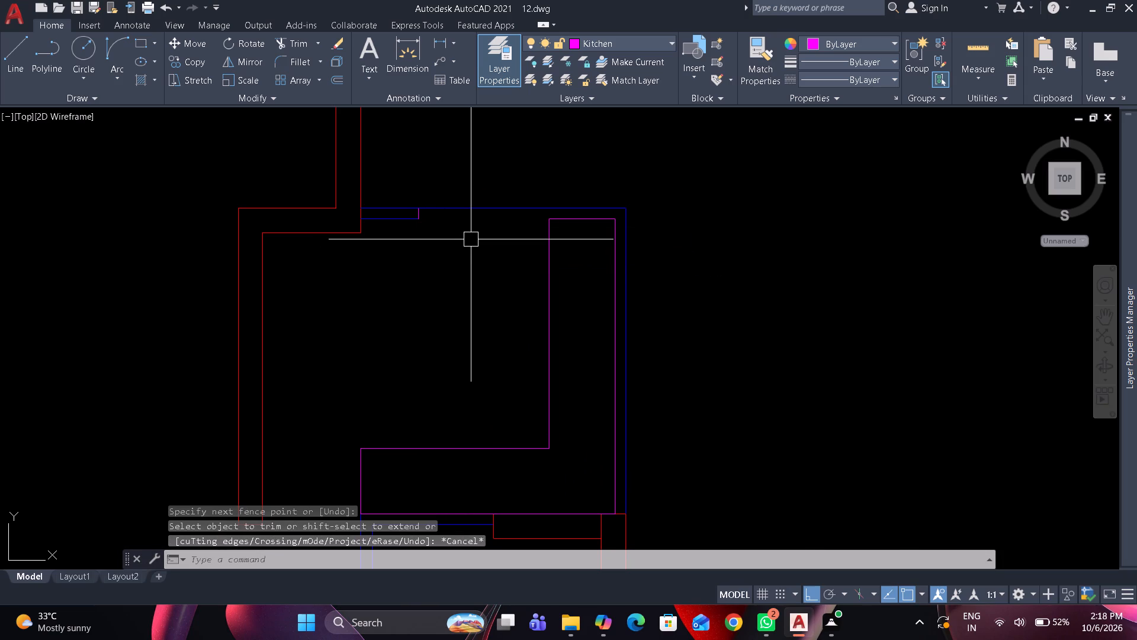
# Move the short opening end line in the kitchen's upper wall to the Inner Wall layer.
pyautogui.scroll(1, 415, 206)
pyautogui.moveTo(410, 181); pyautogui.dragTo(427, 216)
pyautogui.moveTo(455, 284); pyautogui.dragTo(455, 279)
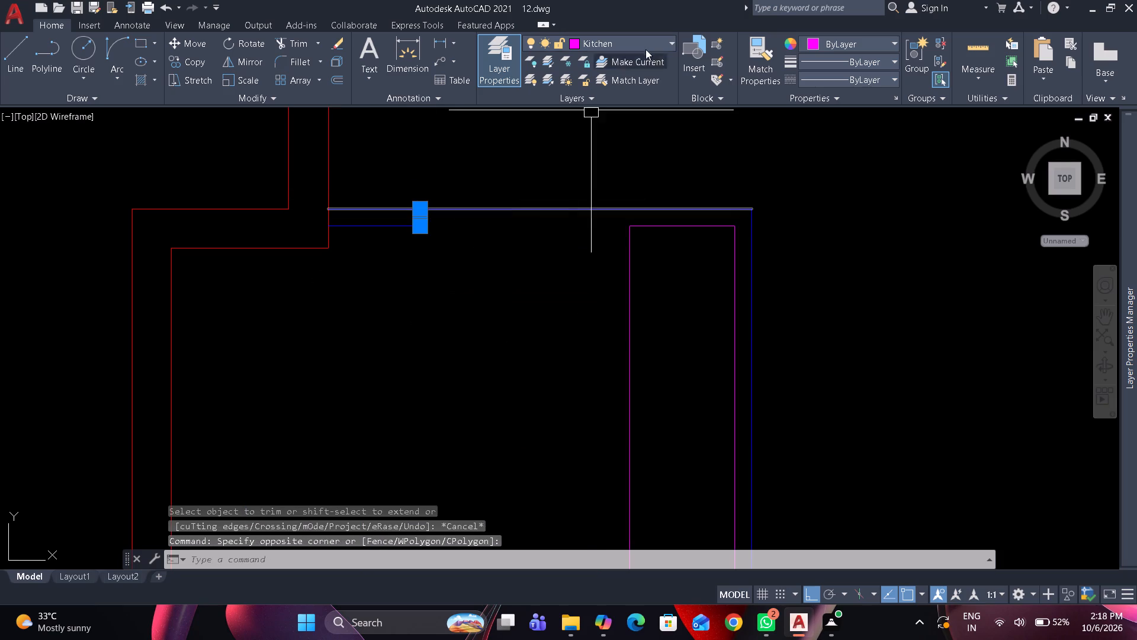
pyautogui.click(648, 43)
pyautogui.click(610, 117)
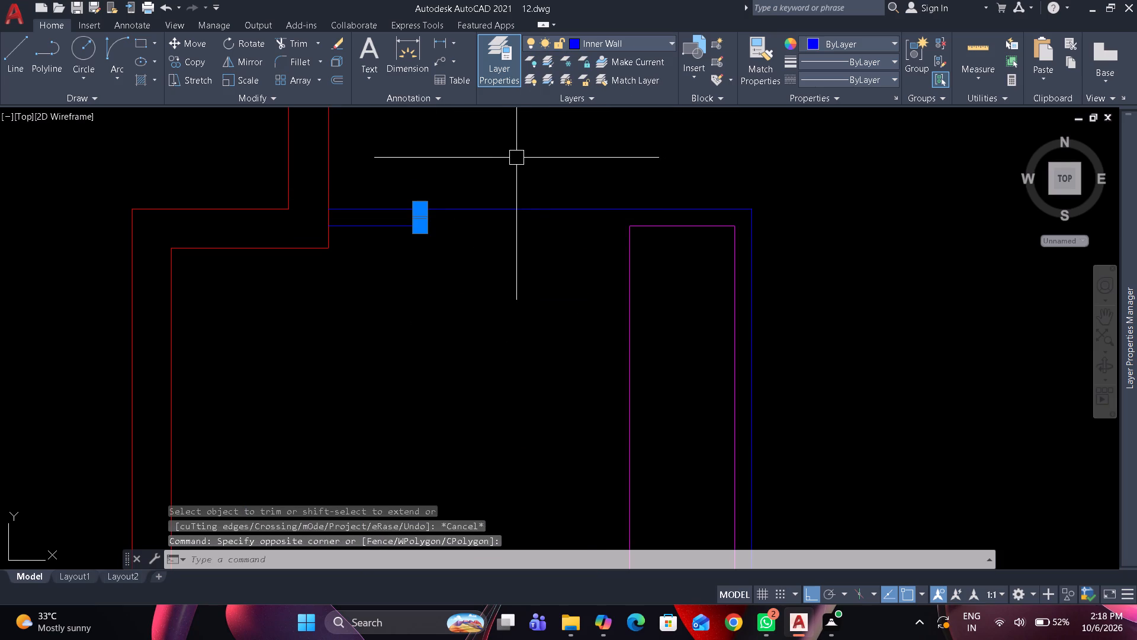
# Copy the short opening end line to the upper corner of the counter's front edge.
pyautogui.write('co')
pyautogui.press('space')
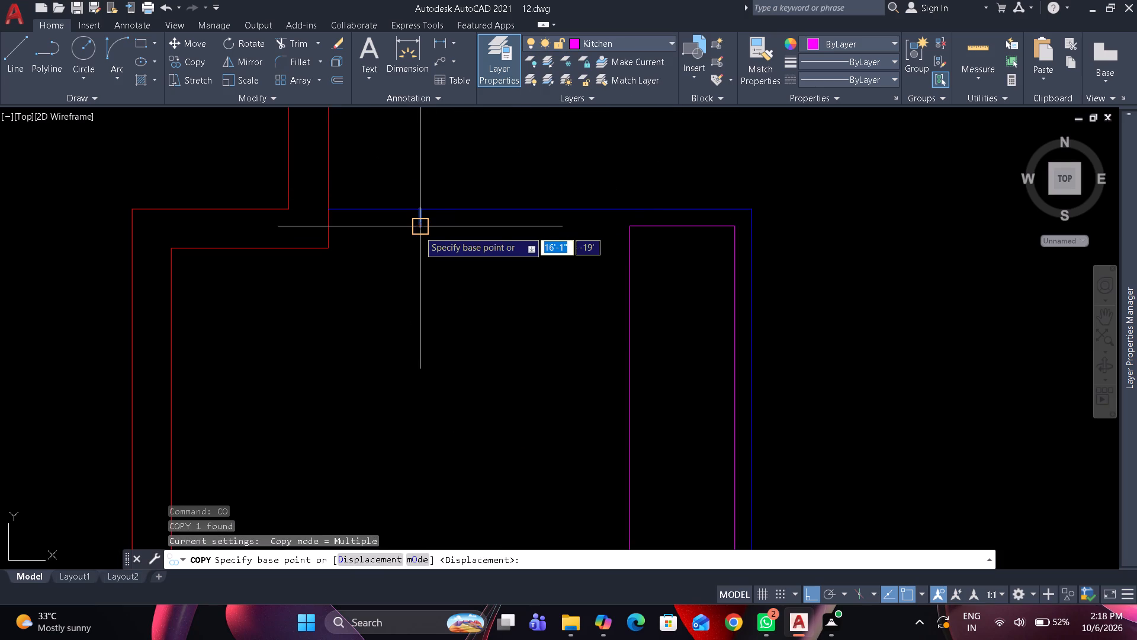
pyautogui.moveTo(419, 231); pyautogui.dragTo(431, 231)
pyautogui.click(622, 226)
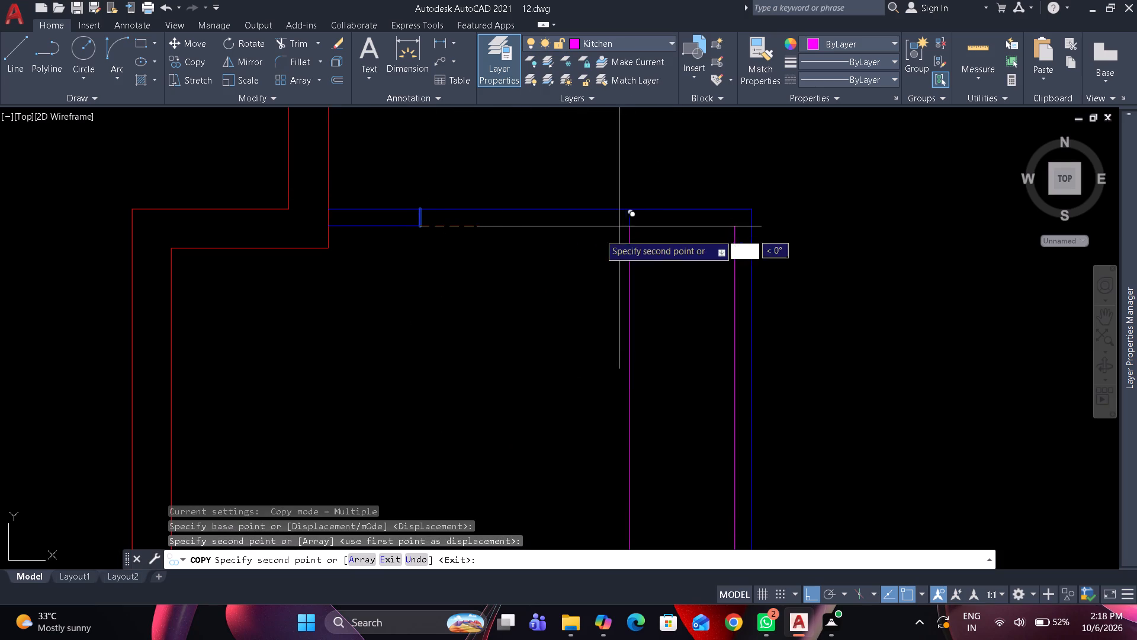
pyautogui.press('`')
pyautogui.write('tr')
pyautogui.press('space')
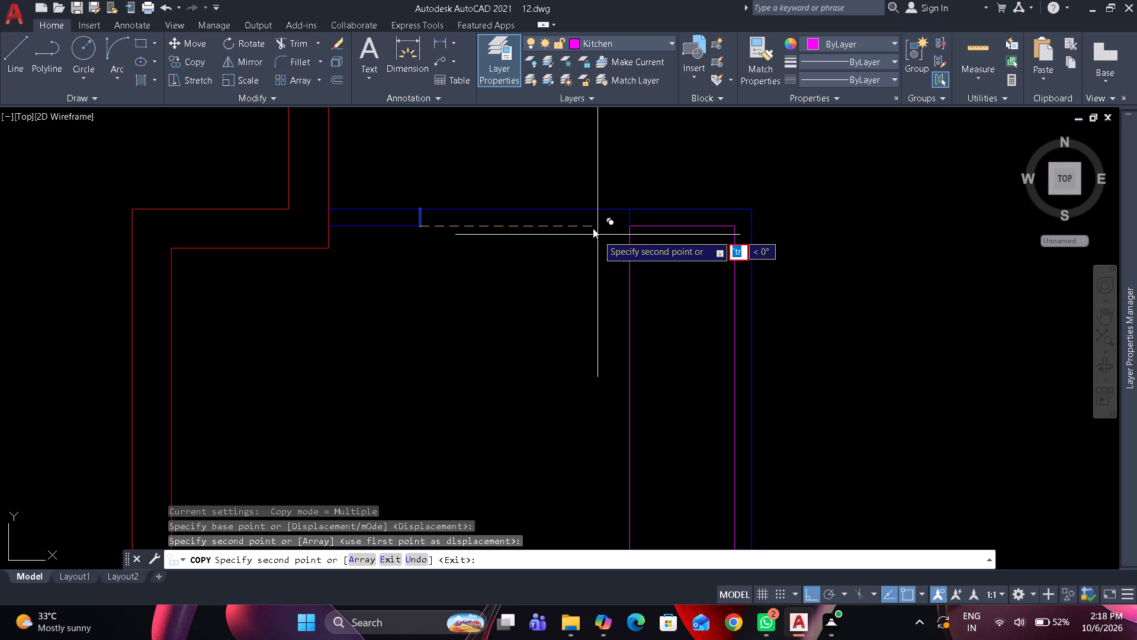
pyautogui.press('Escape')
pyautogui.press('Escape')
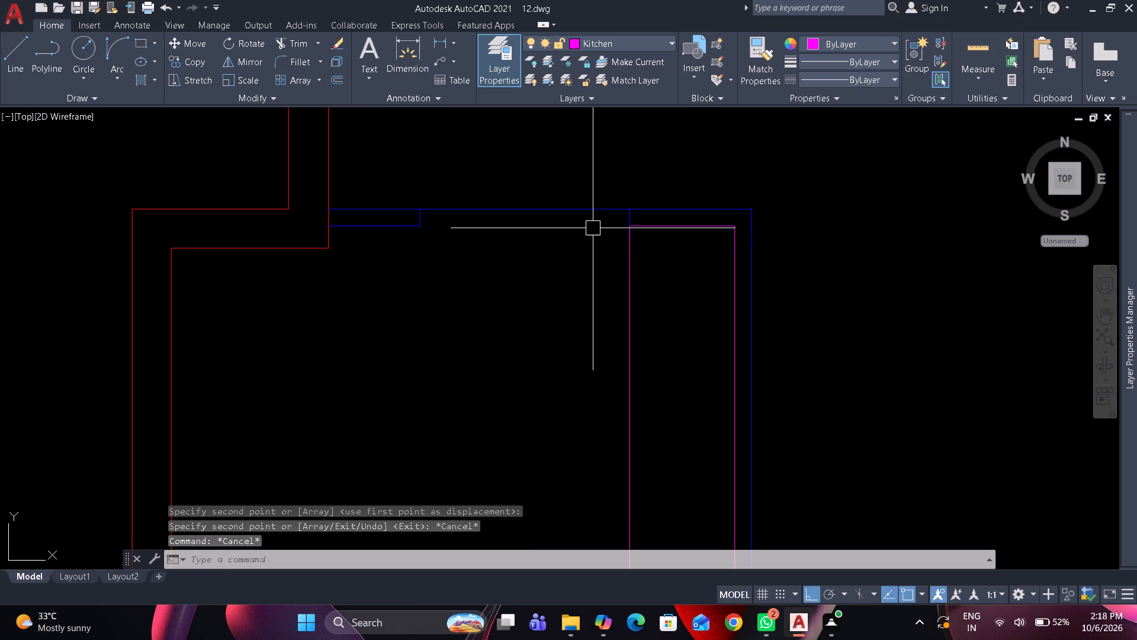
pyautogui.press('Escape')
pyautogui.press('Escape')
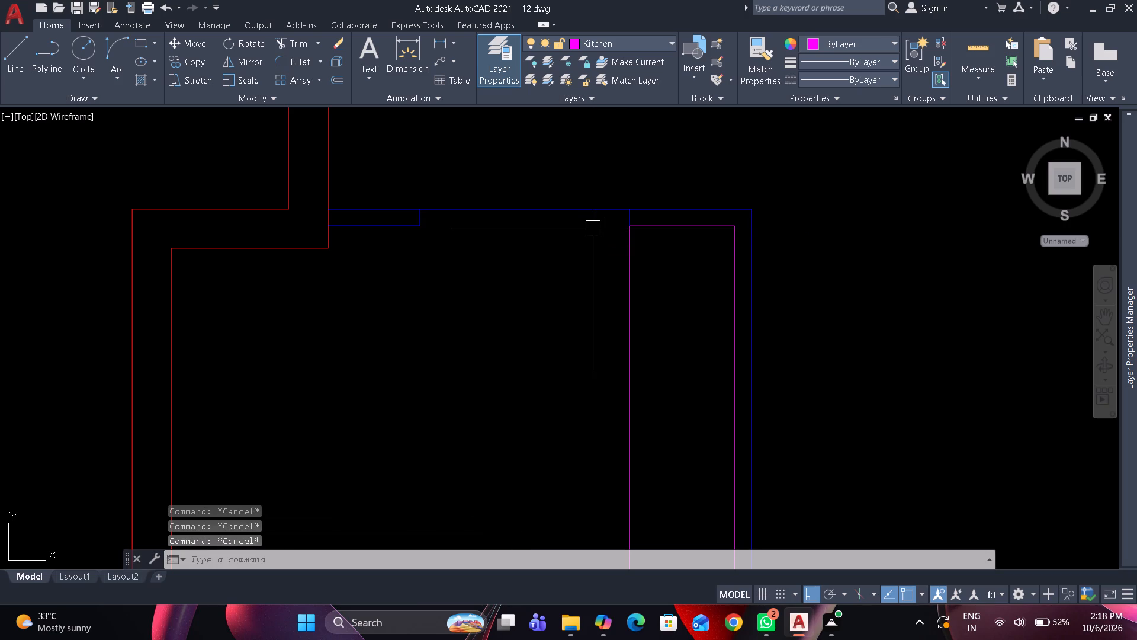
# Trim the upper wall's outer line between the two end lines to complete the kitchen opening.
pyautogui.write('tr')
pyautogui.press('space')
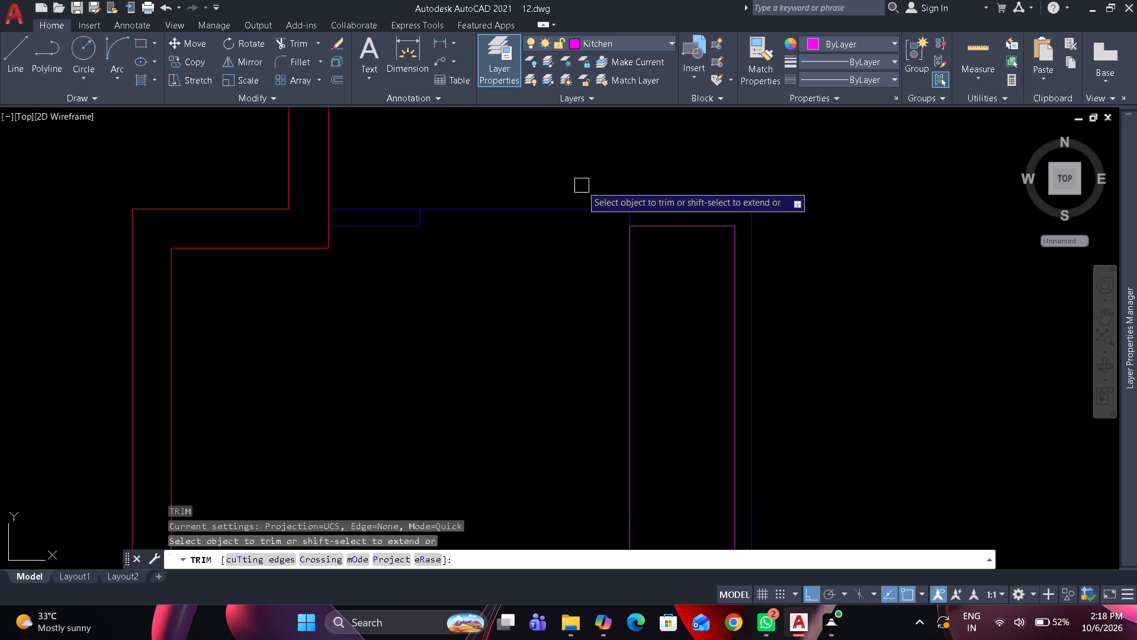
pyautogui.click(582, 209)
pyautogui.press('space')
# Examine the kitchen opening and counter, the lower walls, and the whole floor plan at the drawing's extents.
pyautogui.scroll(-1, 560, 267)
pyautogui.scroll(4, 620, 238)
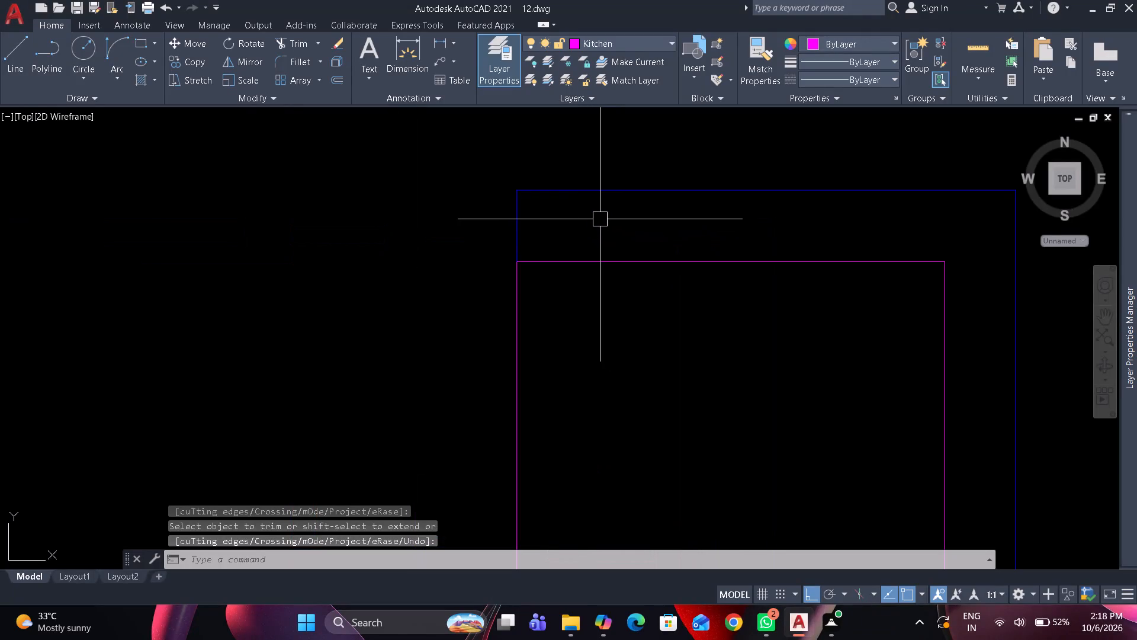
pyautogui.scroll(-5, 582, 222)
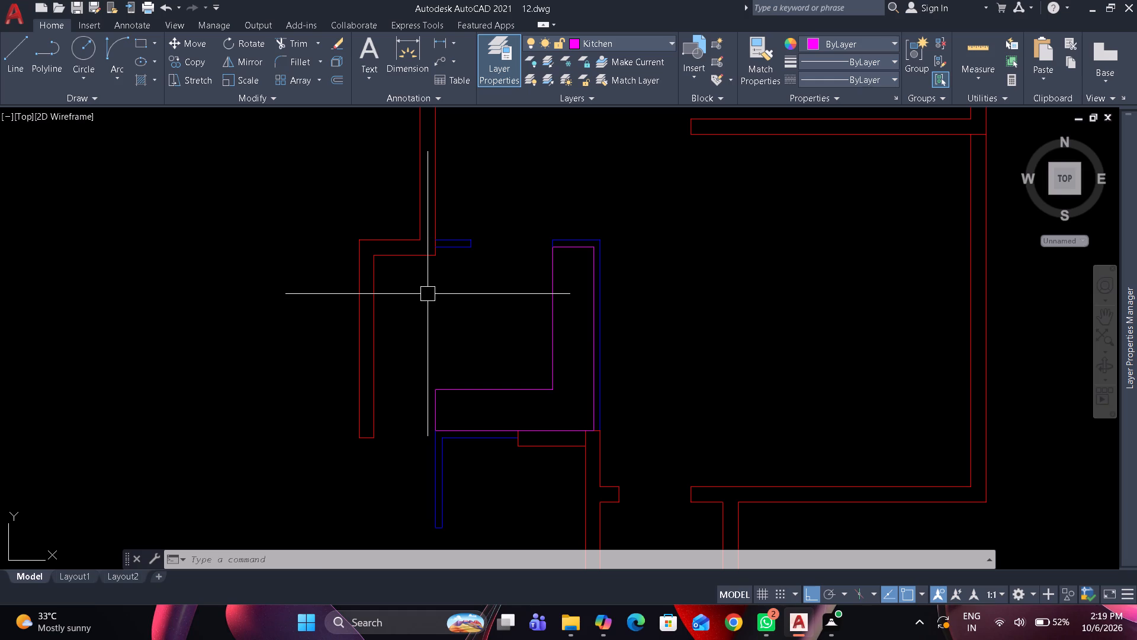
pyautogui.moveTo(428, 276); pyautogui.dragTo(458, 282, button='middle')
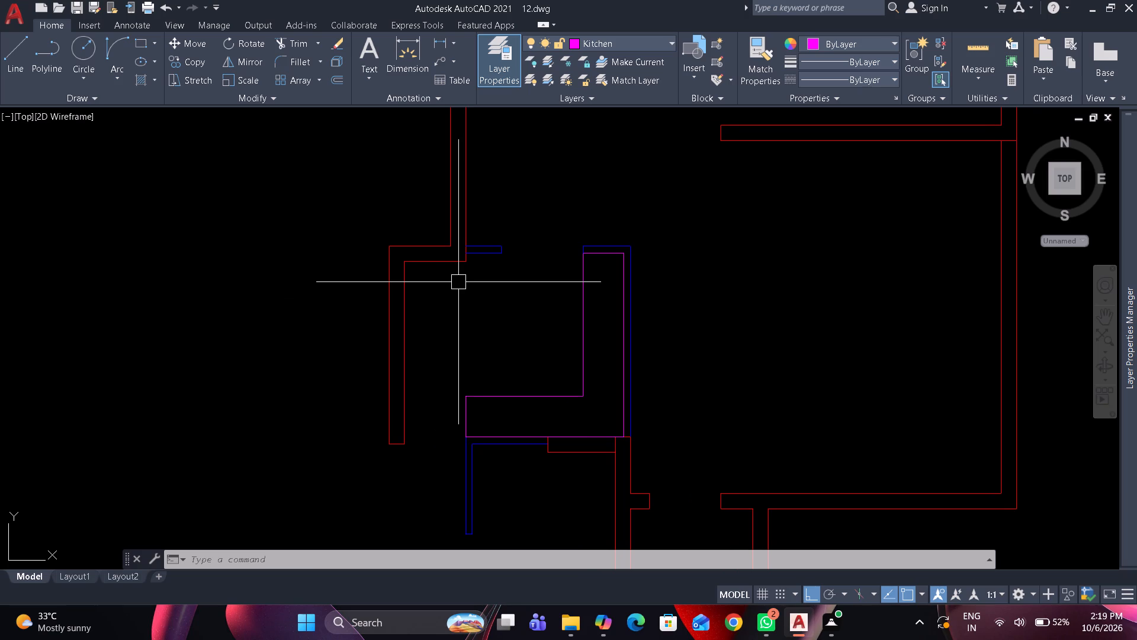
pyautogui.moveTo(465, 290); pyautogui.dragTo(483, 306, button='middle')
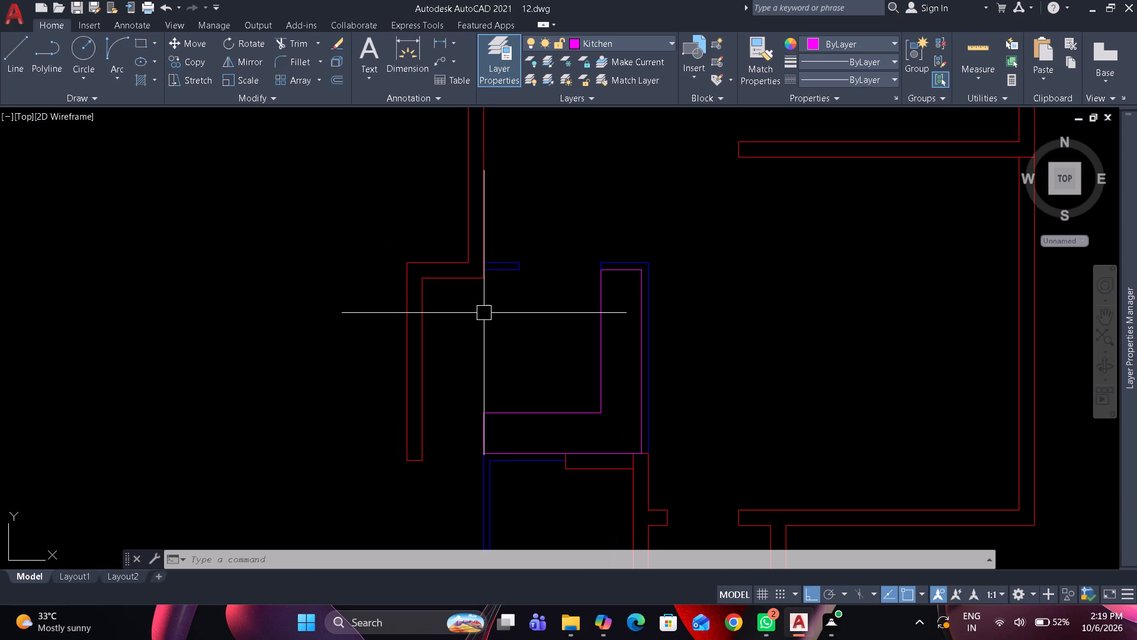
pyautogui.moveTo(486, 318); pyautogui.dragTo(487, 277, button='middle')
pyautogui.moveTo(523, 347); pyautogui.dragTo(517, 278, button='middle')
pyautogui.moveTo(500, 338); pyautogui.dragTo(507, 287, button='middle')
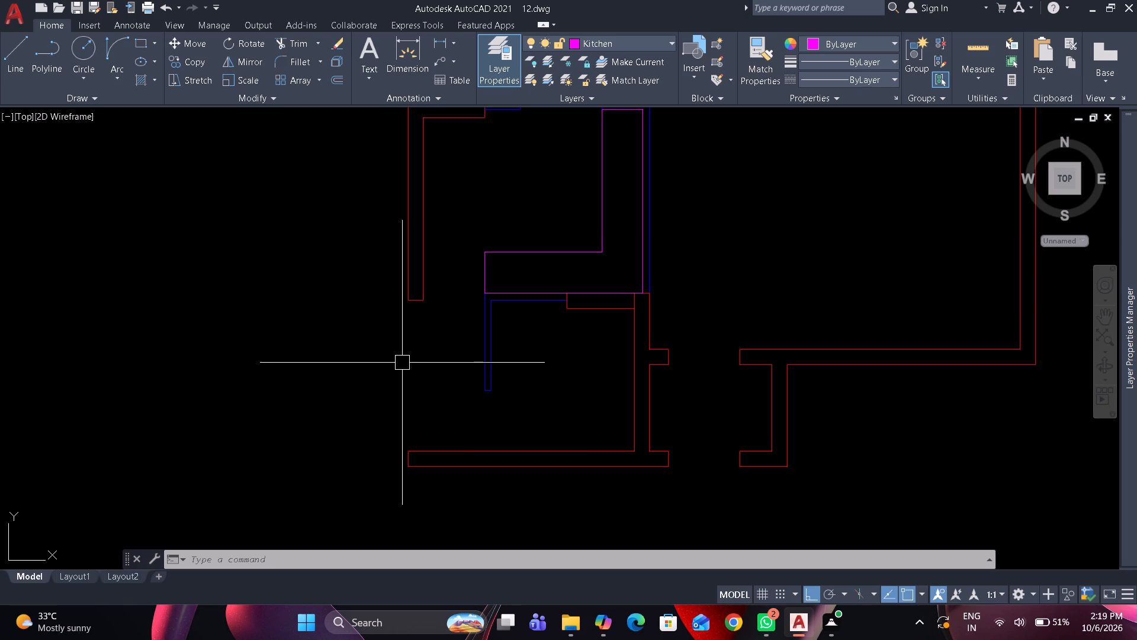
pyautogui.click(386, 363)
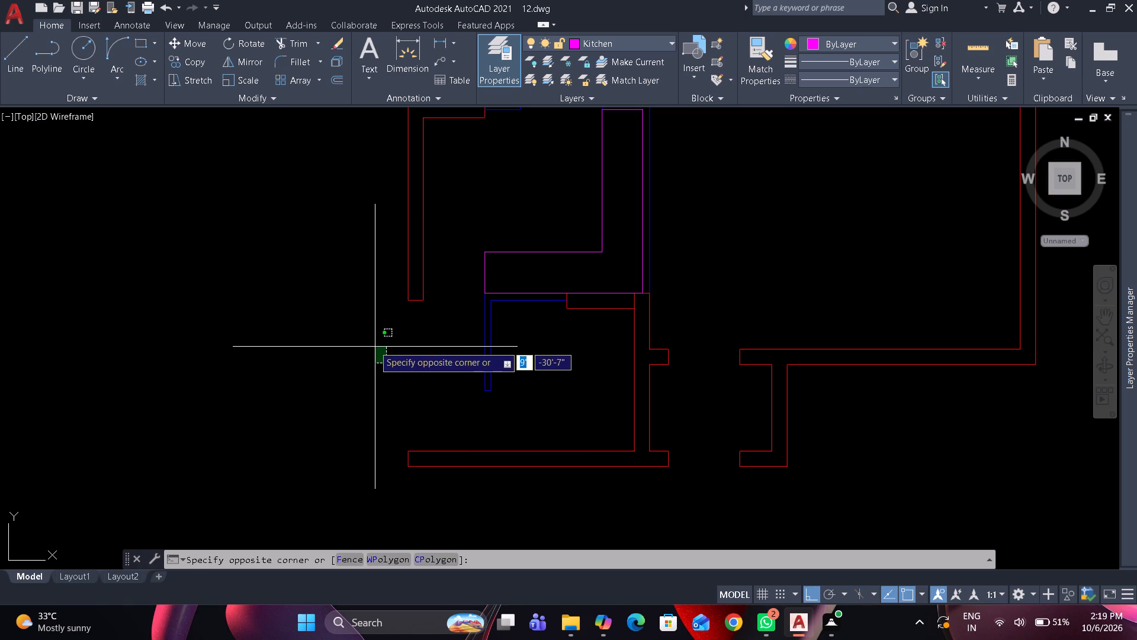
pyautogui.click(361, 316)
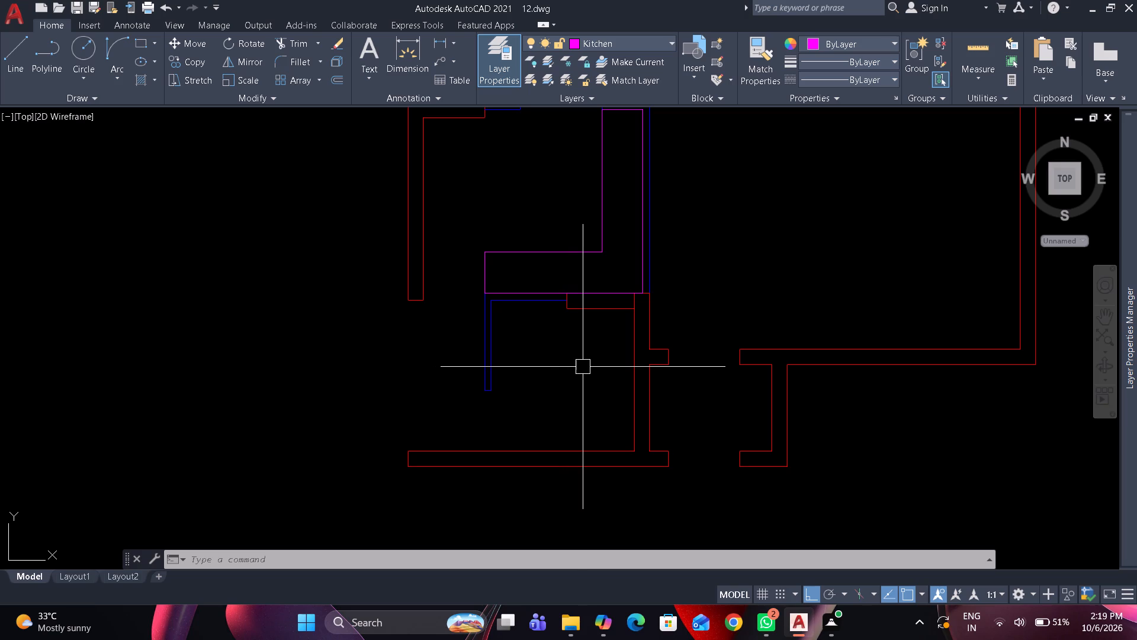
pyautogui.scroll(-1, 584, 367)
pyautogui.moveTo(584, 367); pyautogui.dragTo(558, 420, button='middle')
pyautogui.moveTo(557, 421); pyautogui.dragTo(555, 427, button='middle')
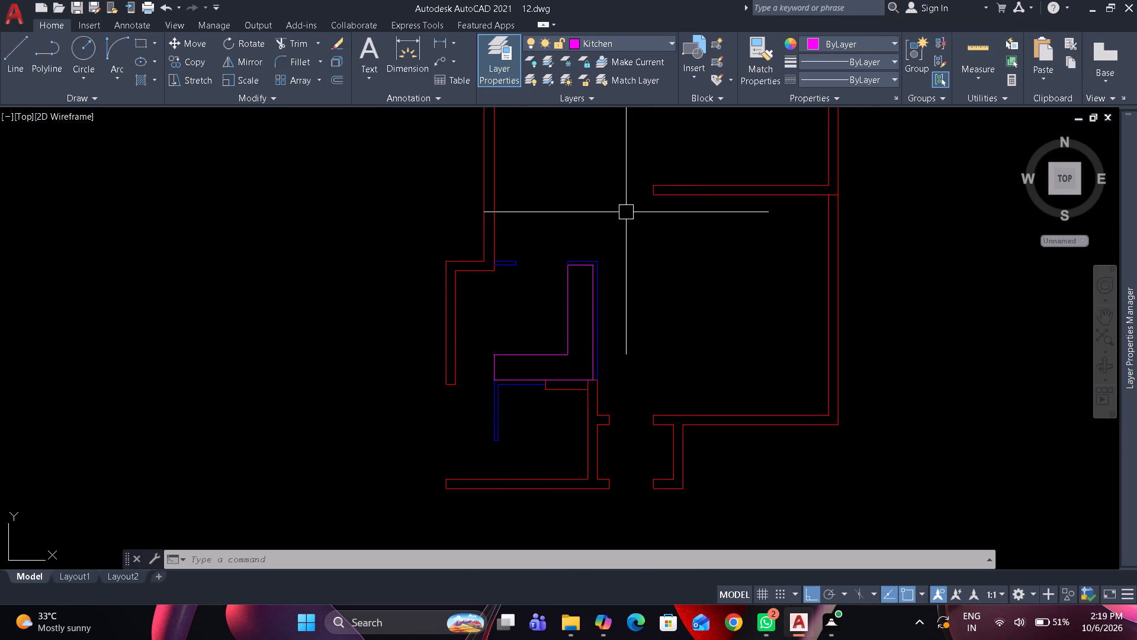
pyautogui.scroll(-1, 626, 220)
pyautogui.scroll(1, 626, 225)
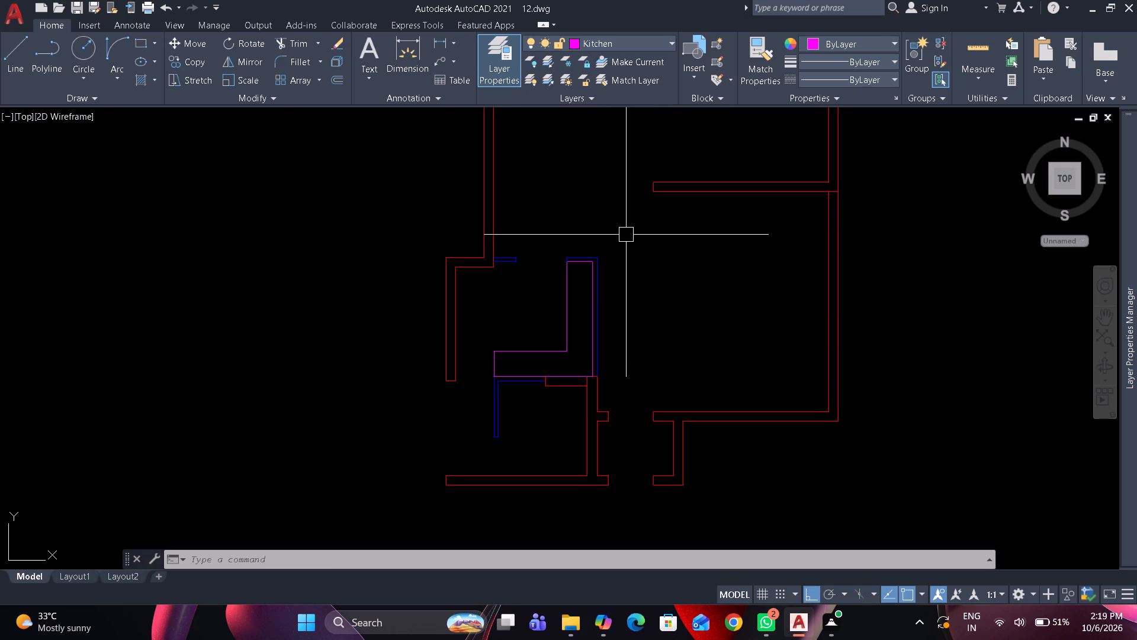
pyautogui.scroll(-1, 645, 244)
pyautogui.moveTo(645, 244); pyautogui.dragTo(667, 441, button='middle')
pyautogui.scroll(-1, 666, 418)
pyautogui.moveTo(658, 395); pyautogui.dragTo(646, 360, button='middle')
pyautogui.write('z')
pyautogui.press('space')
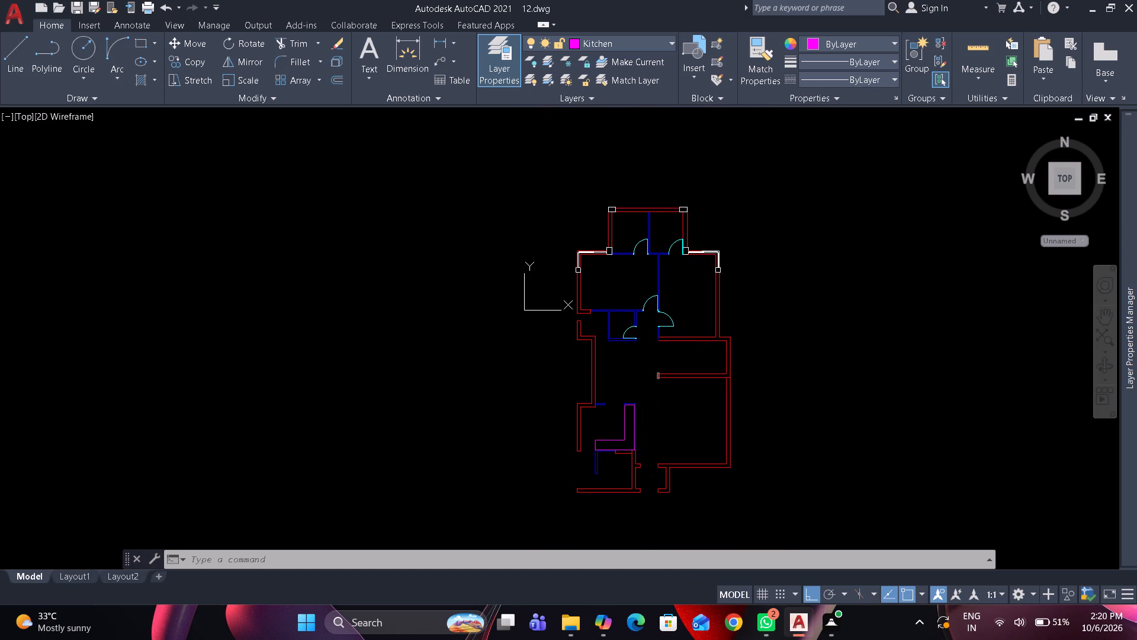
pyautogui.press('space')
pyautogui.press('Escape')
pyautogui.press('Escape')
pyautogui.write('z e')
pyautogui.press('space')
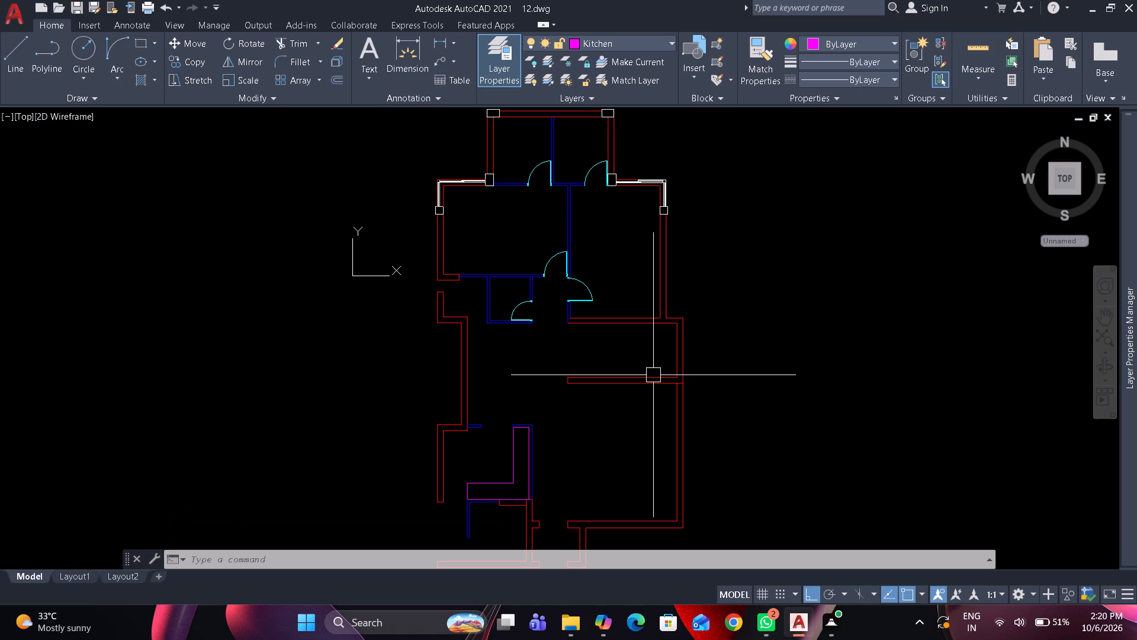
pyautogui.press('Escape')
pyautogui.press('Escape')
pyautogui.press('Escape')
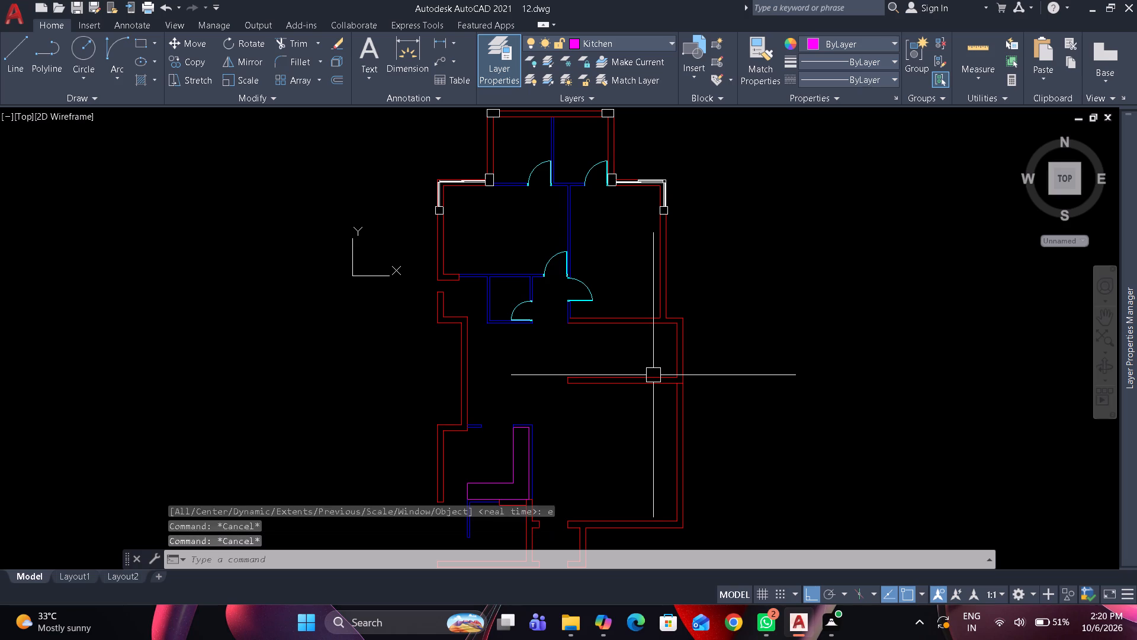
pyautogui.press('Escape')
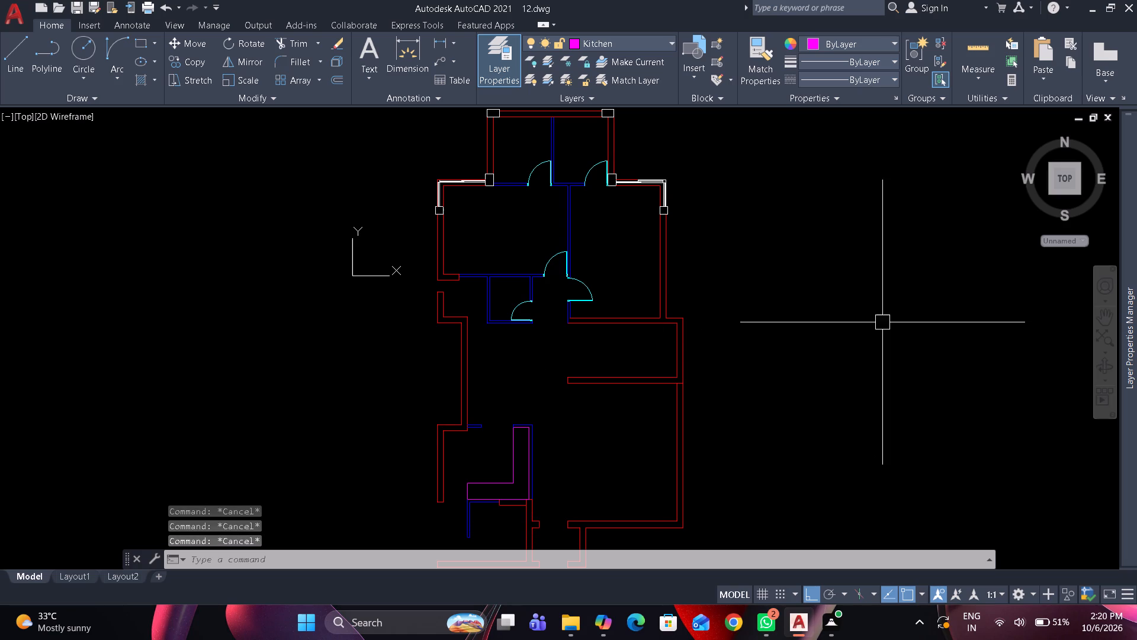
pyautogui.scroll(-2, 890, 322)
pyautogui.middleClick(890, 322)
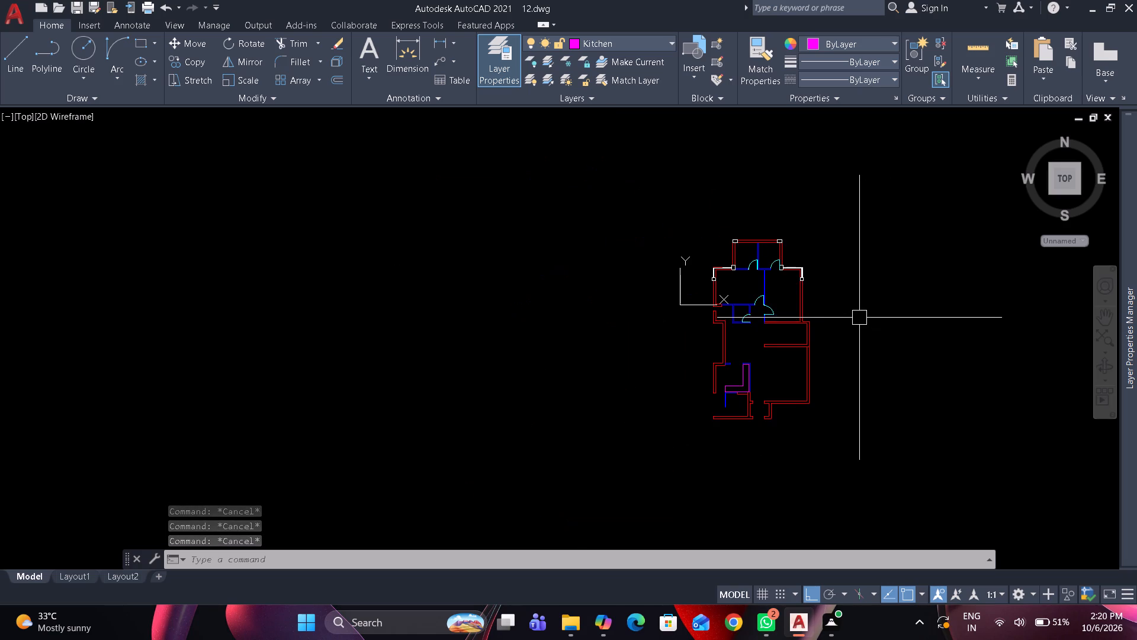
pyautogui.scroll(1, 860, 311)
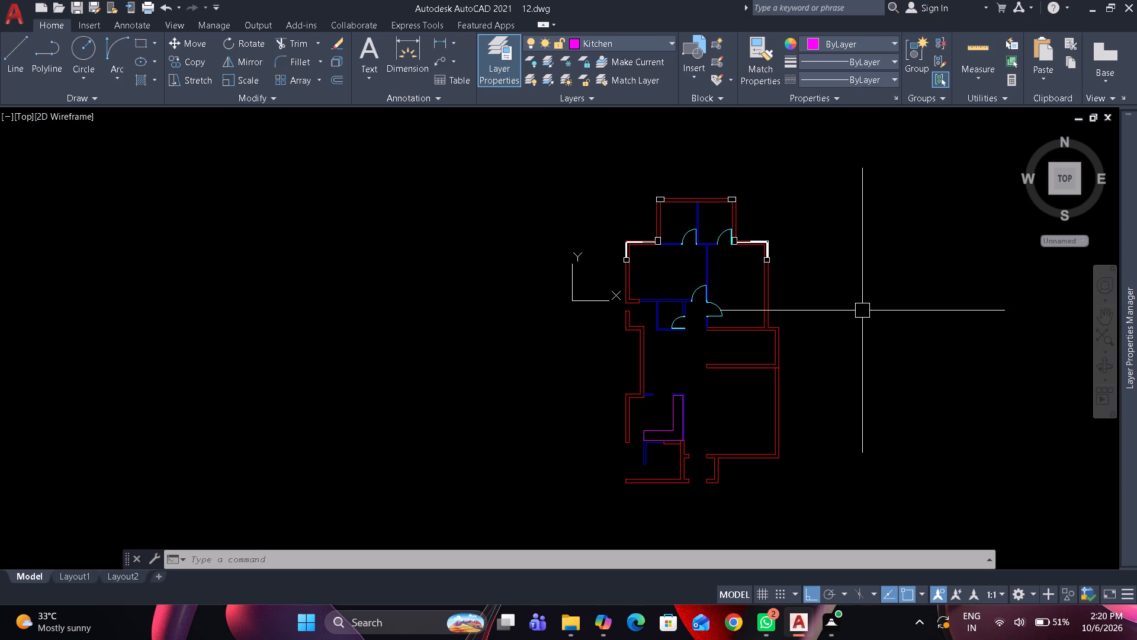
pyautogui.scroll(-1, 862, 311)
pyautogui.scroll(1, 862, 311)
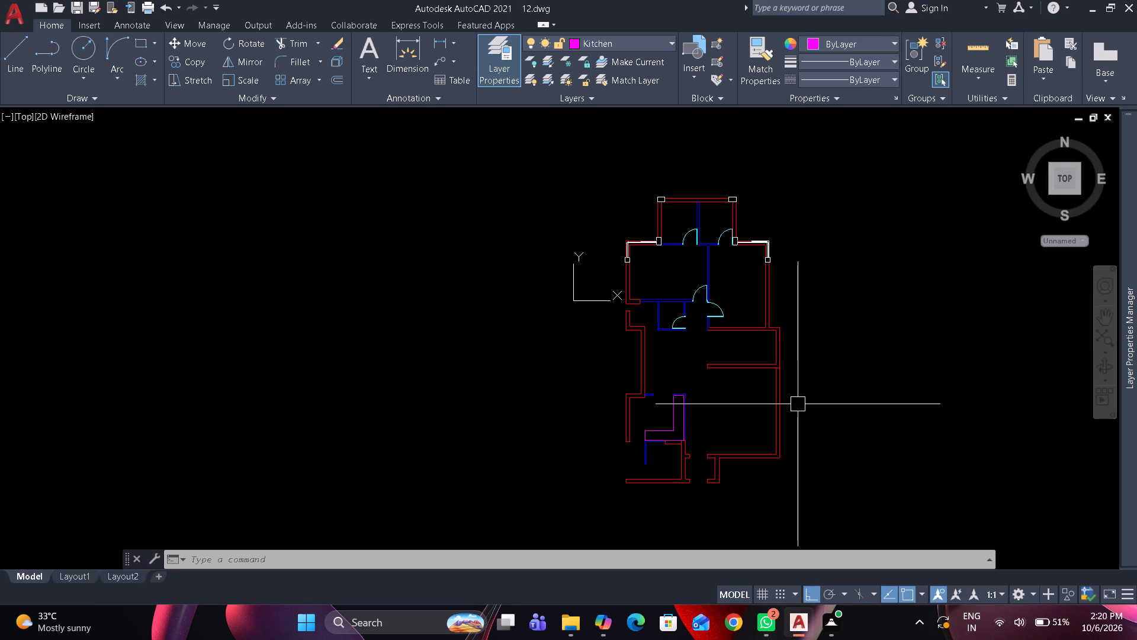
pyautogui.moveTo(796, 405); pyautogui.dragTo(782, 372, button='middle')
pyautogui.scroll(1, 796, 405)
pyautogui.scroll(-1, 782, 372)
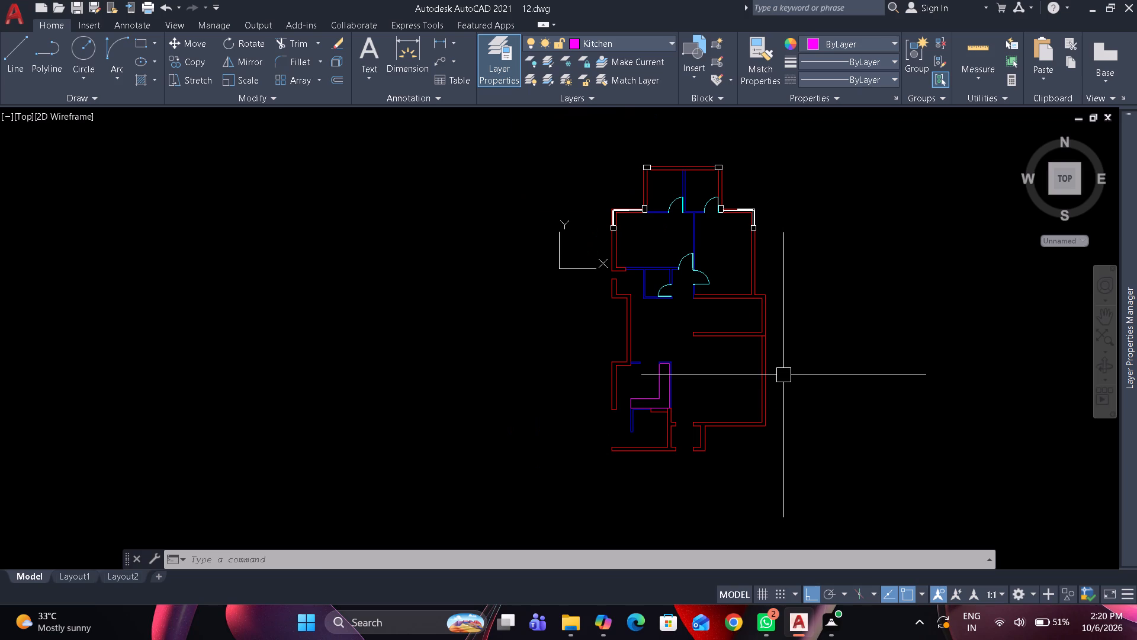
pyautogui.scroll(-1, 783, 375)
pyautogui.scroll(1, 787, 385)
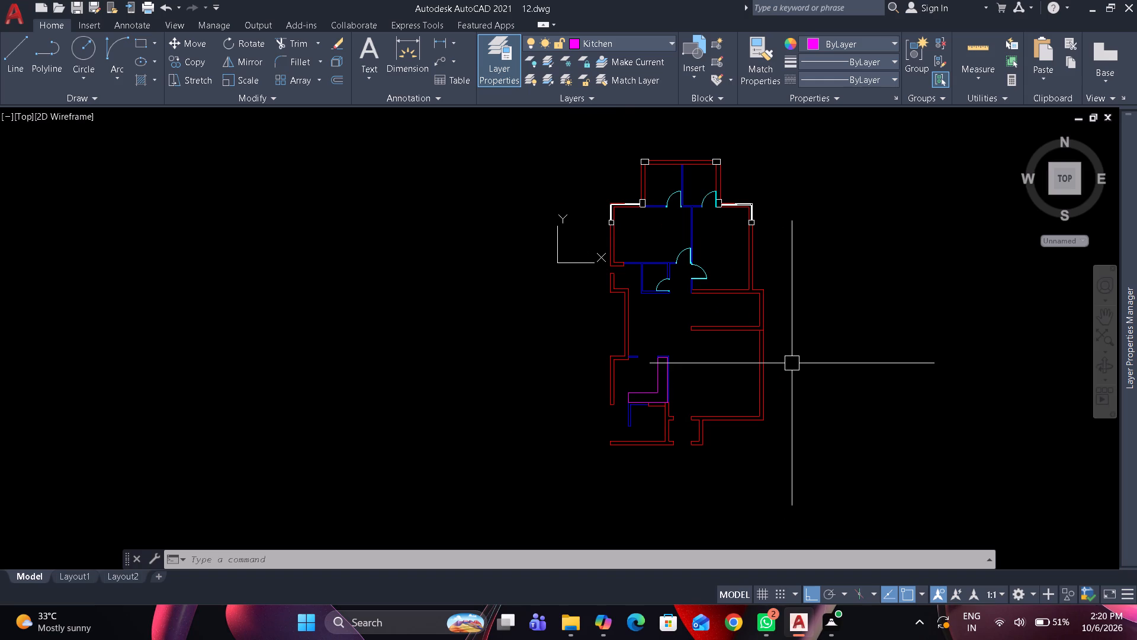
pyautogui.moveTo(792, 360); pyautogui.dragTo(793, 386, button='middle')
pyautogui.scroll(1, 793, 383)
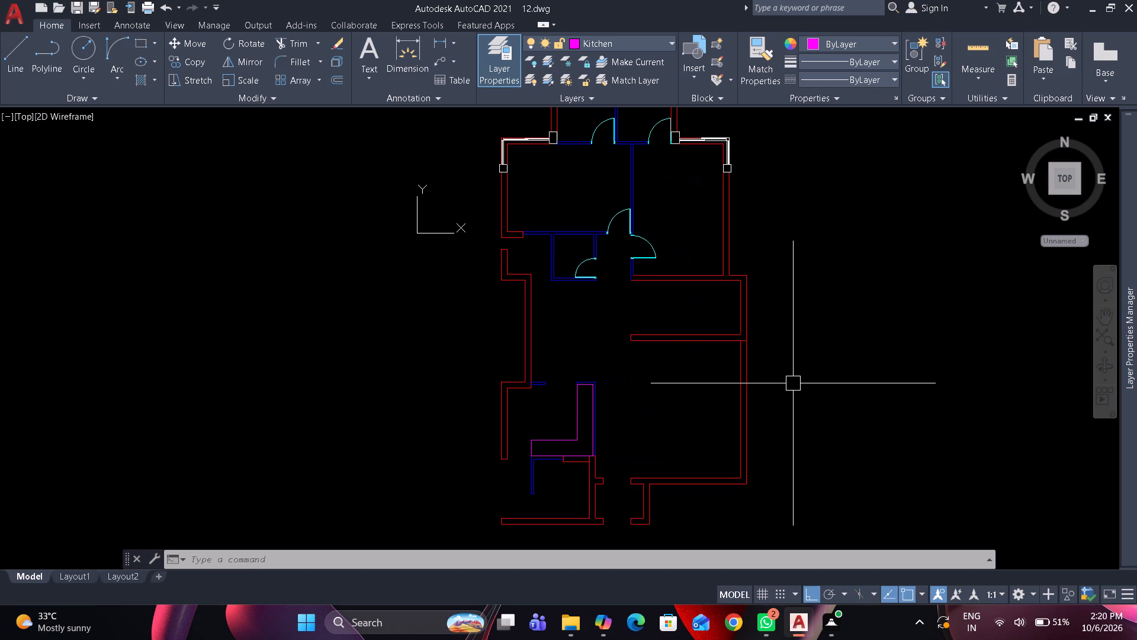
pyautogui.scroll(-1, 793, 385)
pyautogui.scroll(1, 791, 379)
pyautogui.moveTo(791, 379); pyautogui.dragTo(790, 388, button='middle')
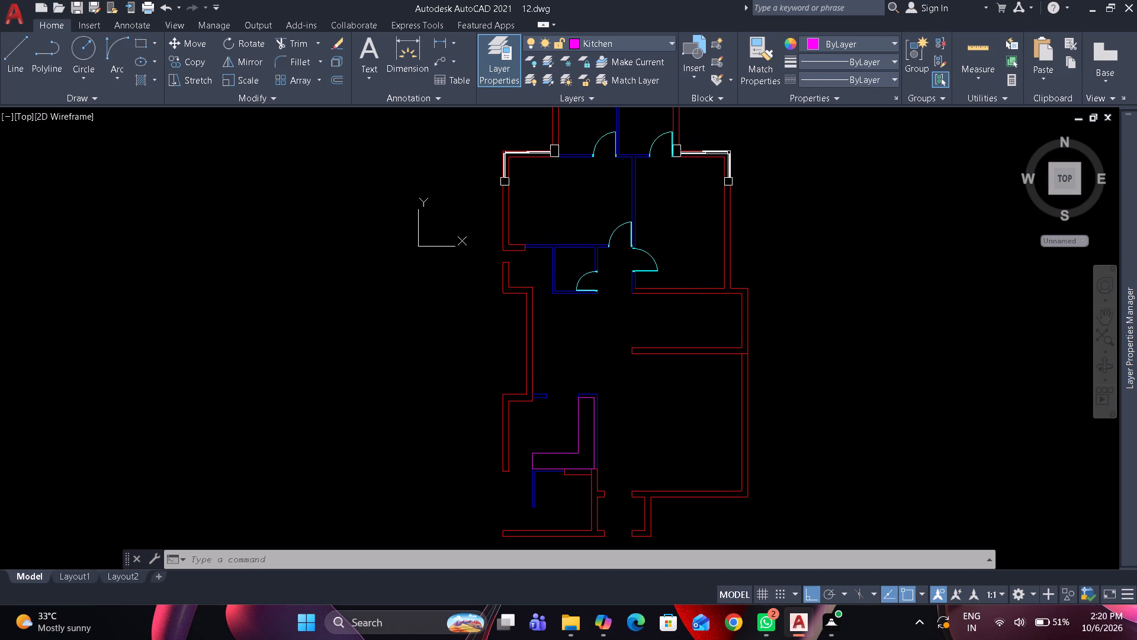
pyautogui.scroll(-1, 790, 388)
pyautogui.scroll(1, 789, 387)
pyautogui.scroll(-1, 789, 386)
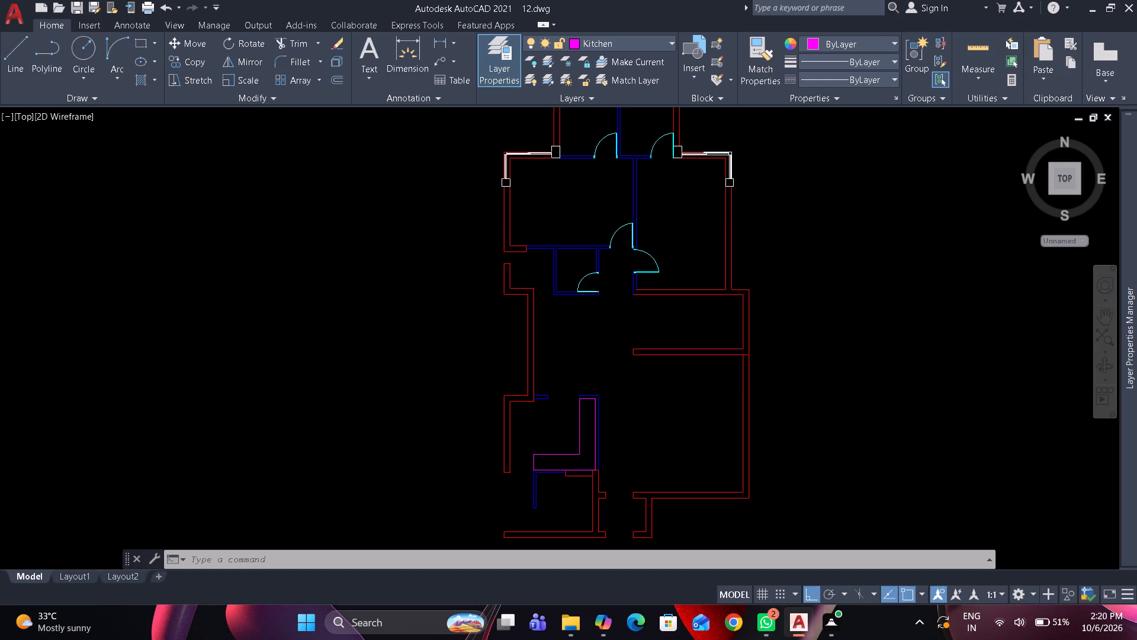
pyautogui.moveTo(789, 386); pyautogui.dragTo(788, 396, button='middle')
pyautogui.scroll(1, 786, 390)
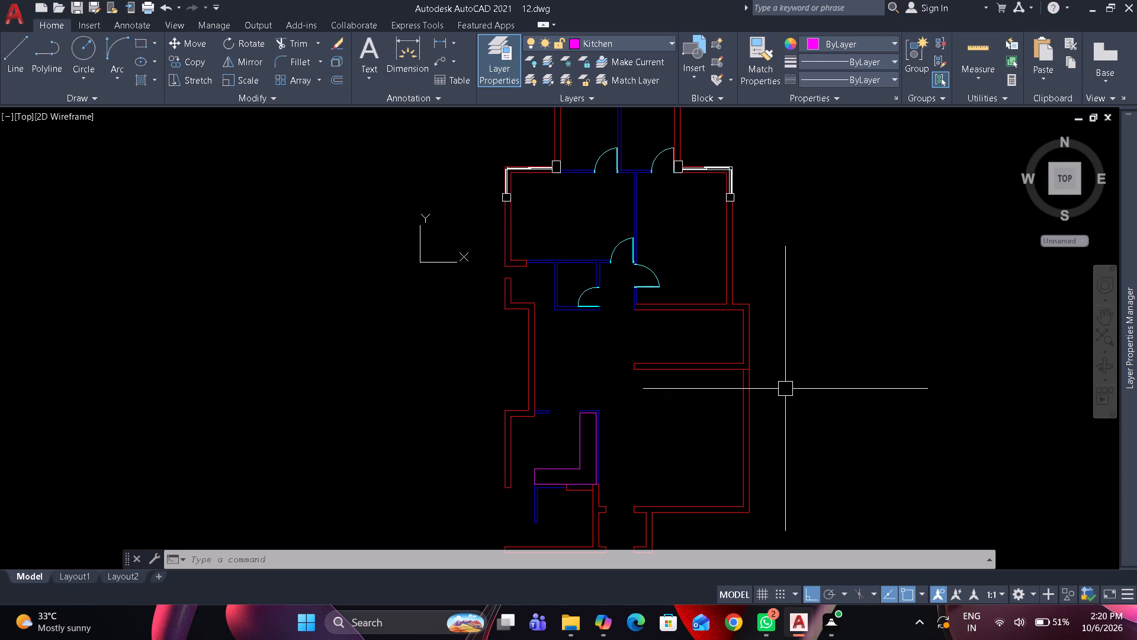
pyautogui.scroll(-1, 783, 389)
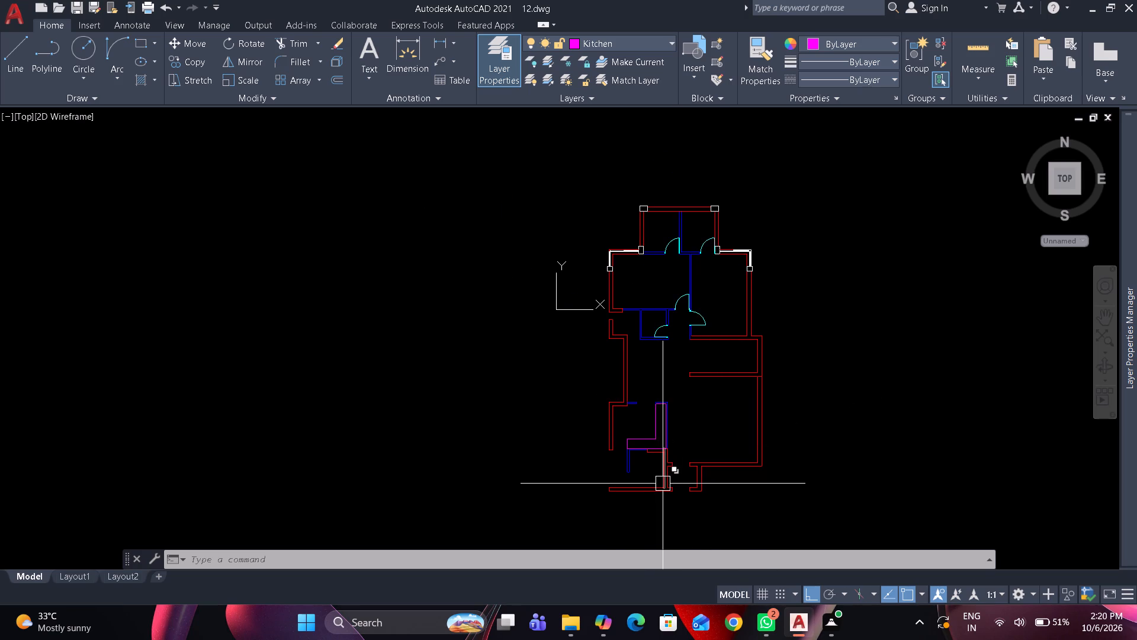
# Examine the kitchen and lower entrance walls, followed by the doors and columns of the upper rooms.
pyautogui.scroll(3, 670, 482)
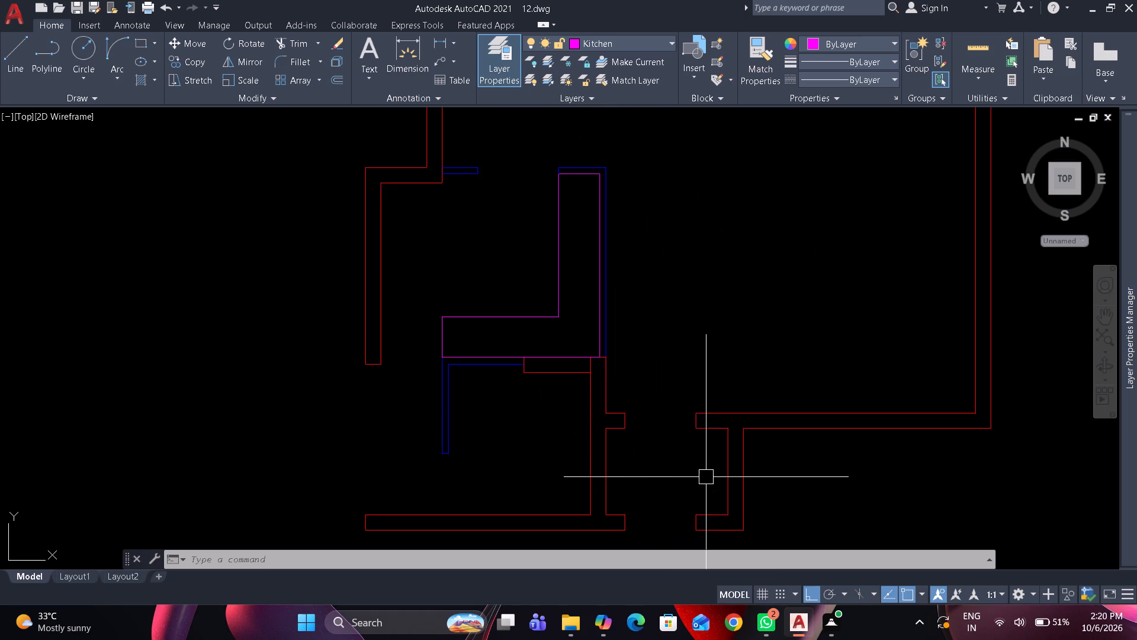
pyautogui.scroll(-1, 706, 477)
pyautogui.moveTo(707, 495); pyautogui.dragTo(709, 517, button='middle')
pyautogui.scroll(-1, 709, 467)
pyautogui.click(708, 426)
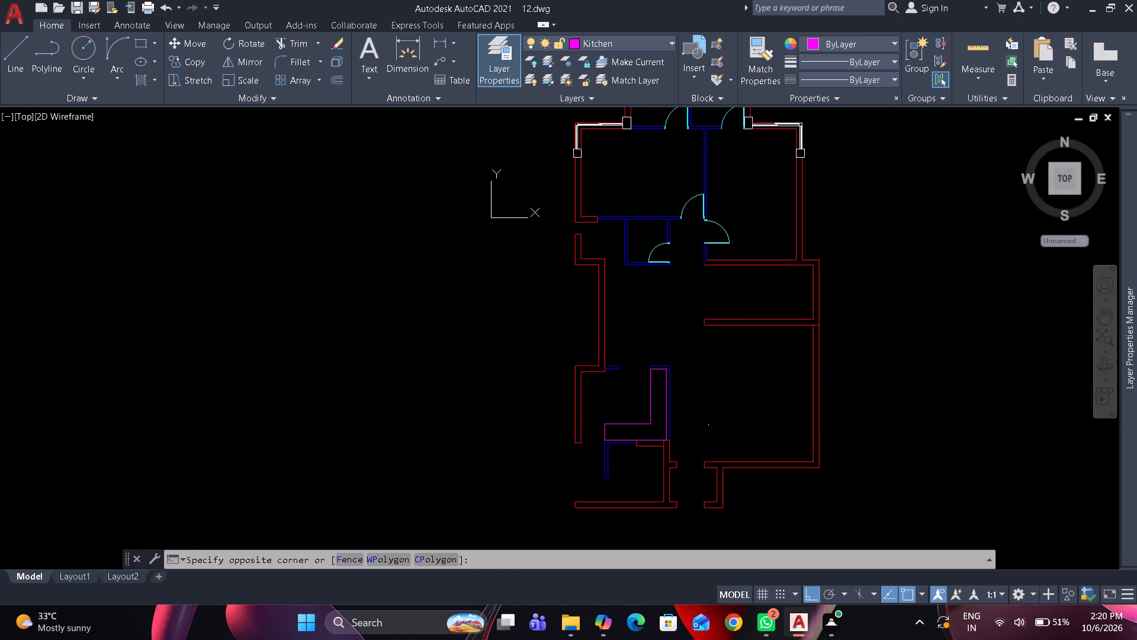
pyautogui.click(686, 414)
pyautogui.scroll(-1, 692, 399)
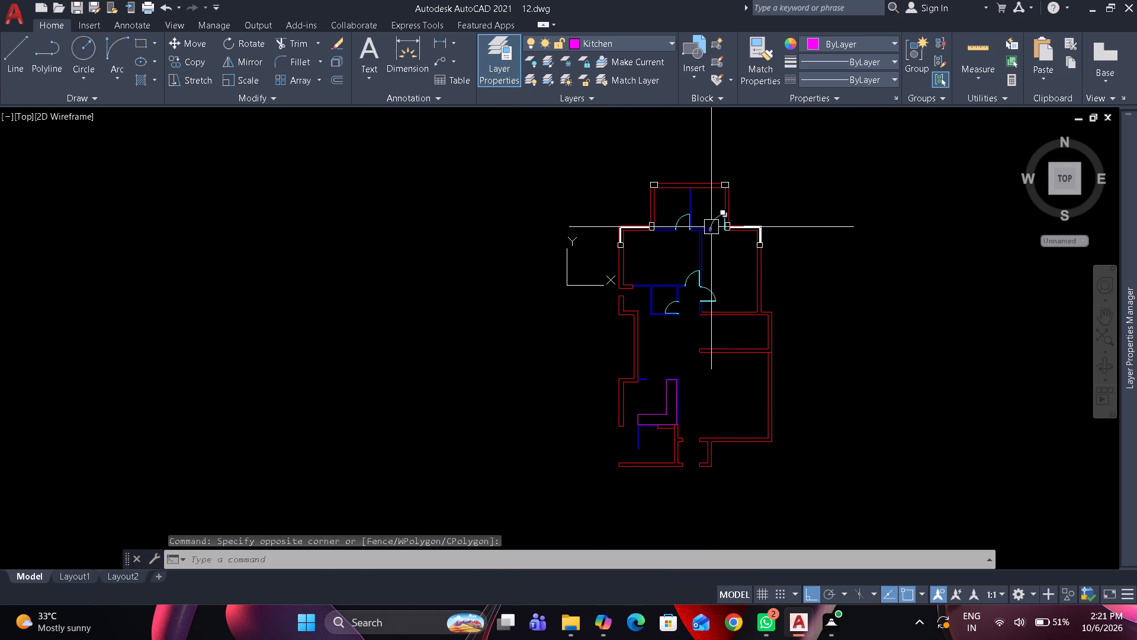
pyautogui.scroll(2, 711, 227)
pyautogui.moveTo(718, 238); pyautogui.dragTo(730, 254, button='middle')
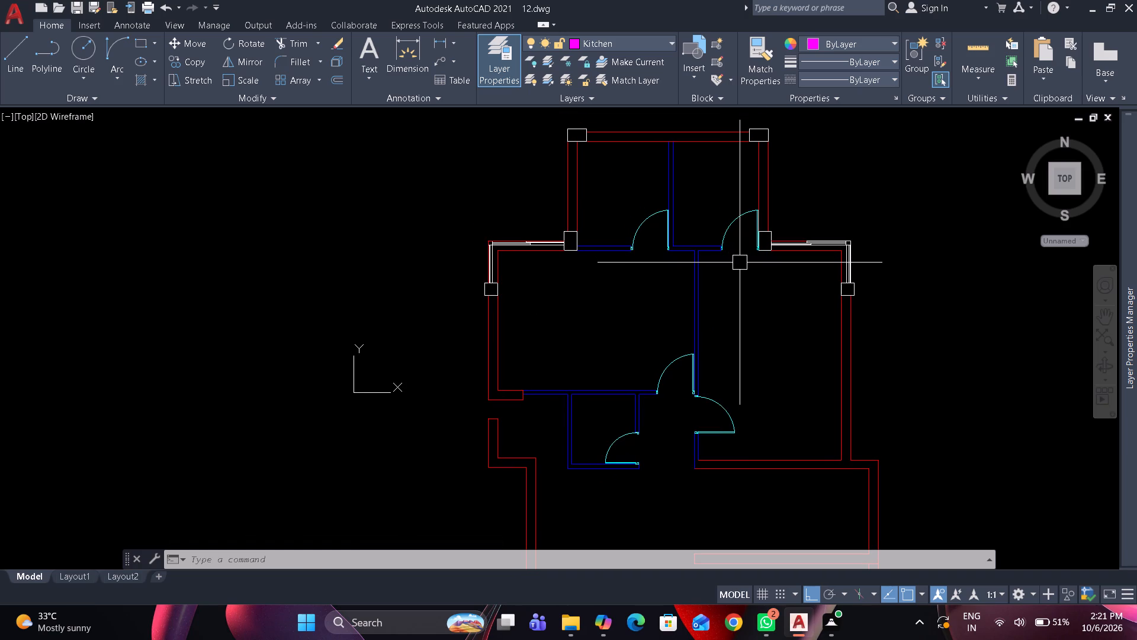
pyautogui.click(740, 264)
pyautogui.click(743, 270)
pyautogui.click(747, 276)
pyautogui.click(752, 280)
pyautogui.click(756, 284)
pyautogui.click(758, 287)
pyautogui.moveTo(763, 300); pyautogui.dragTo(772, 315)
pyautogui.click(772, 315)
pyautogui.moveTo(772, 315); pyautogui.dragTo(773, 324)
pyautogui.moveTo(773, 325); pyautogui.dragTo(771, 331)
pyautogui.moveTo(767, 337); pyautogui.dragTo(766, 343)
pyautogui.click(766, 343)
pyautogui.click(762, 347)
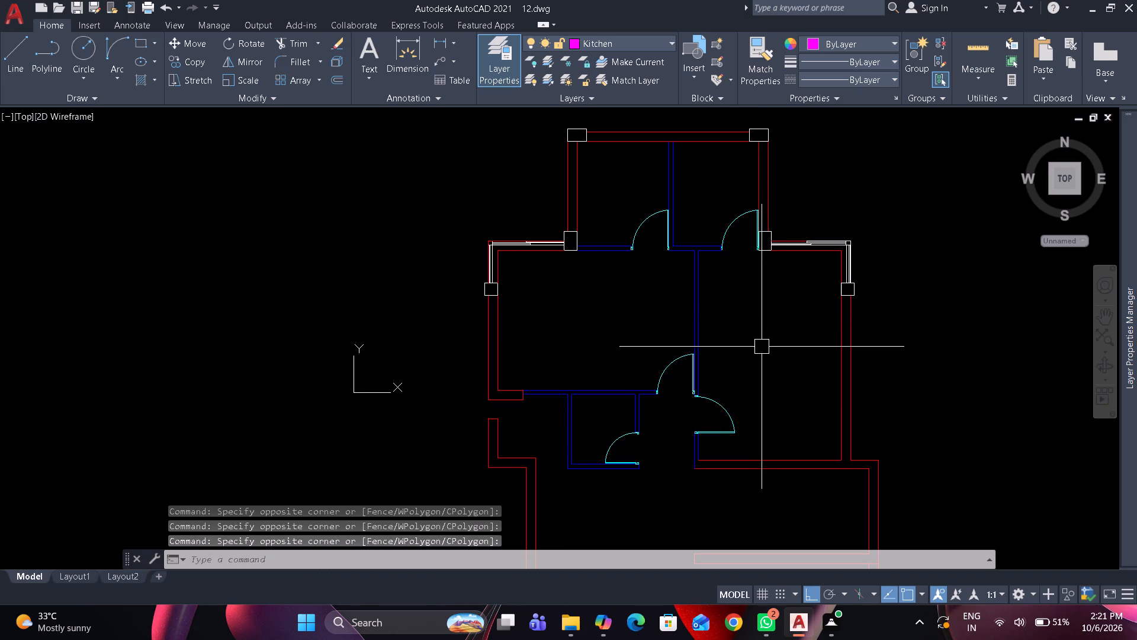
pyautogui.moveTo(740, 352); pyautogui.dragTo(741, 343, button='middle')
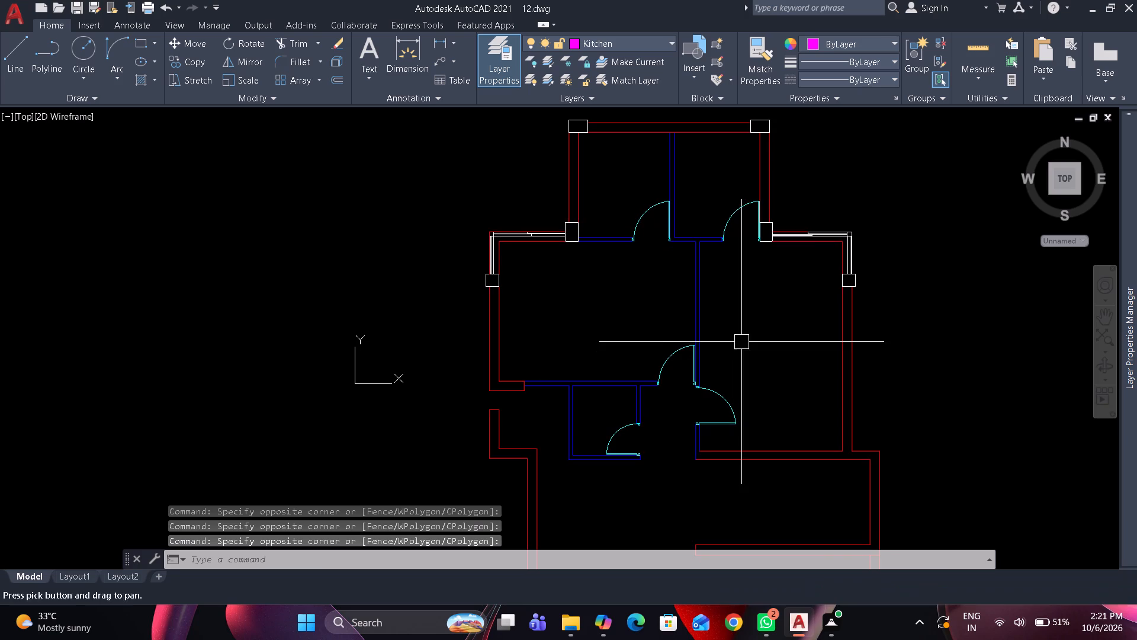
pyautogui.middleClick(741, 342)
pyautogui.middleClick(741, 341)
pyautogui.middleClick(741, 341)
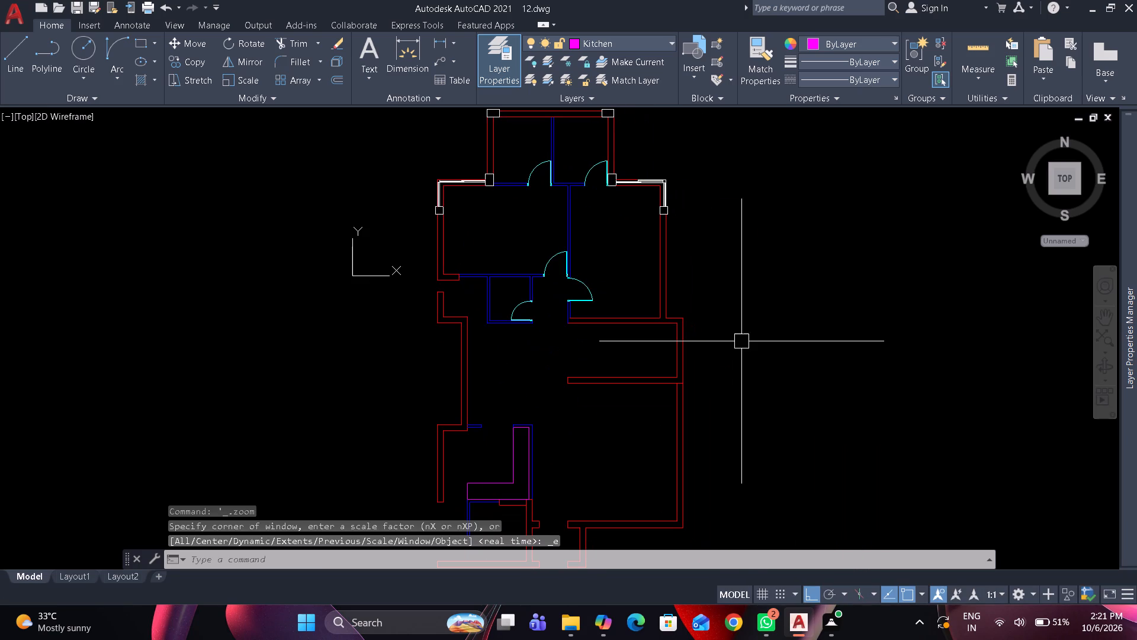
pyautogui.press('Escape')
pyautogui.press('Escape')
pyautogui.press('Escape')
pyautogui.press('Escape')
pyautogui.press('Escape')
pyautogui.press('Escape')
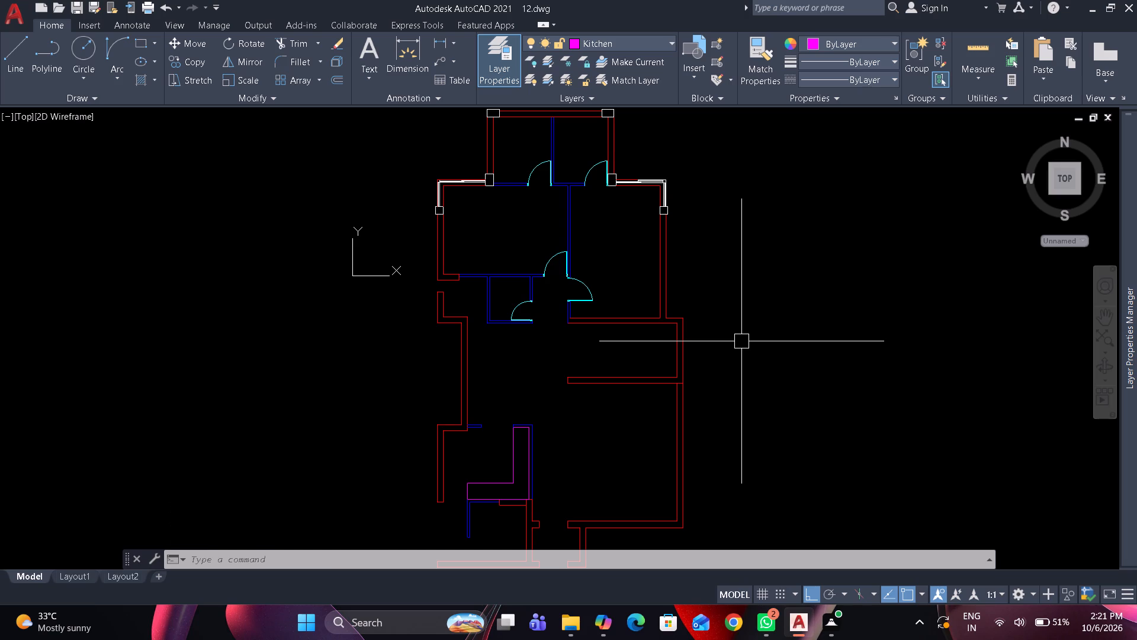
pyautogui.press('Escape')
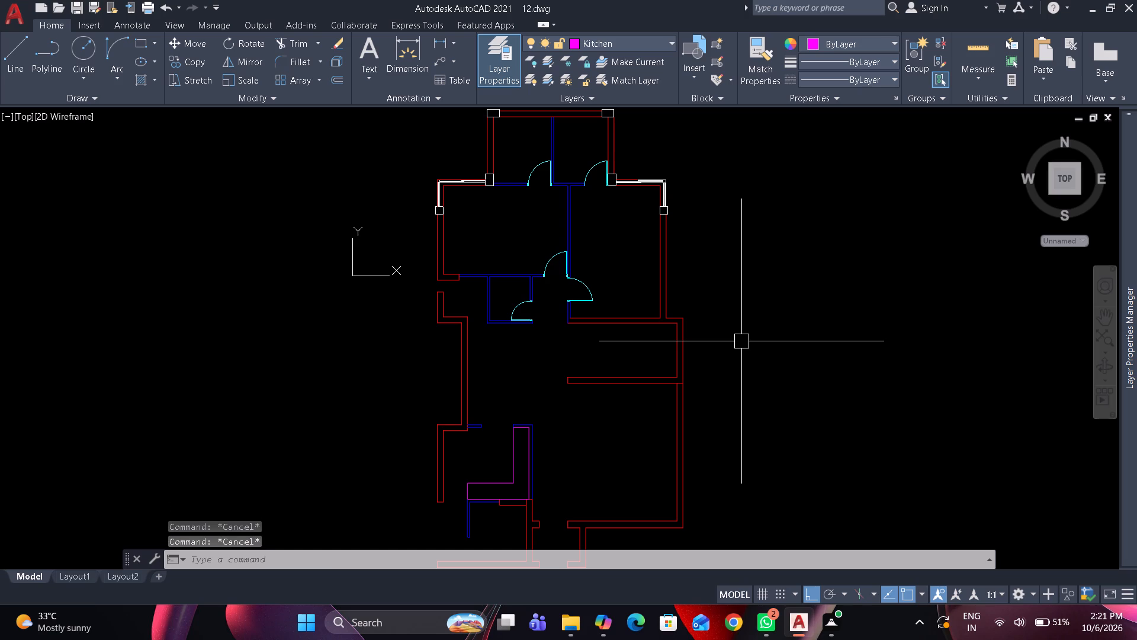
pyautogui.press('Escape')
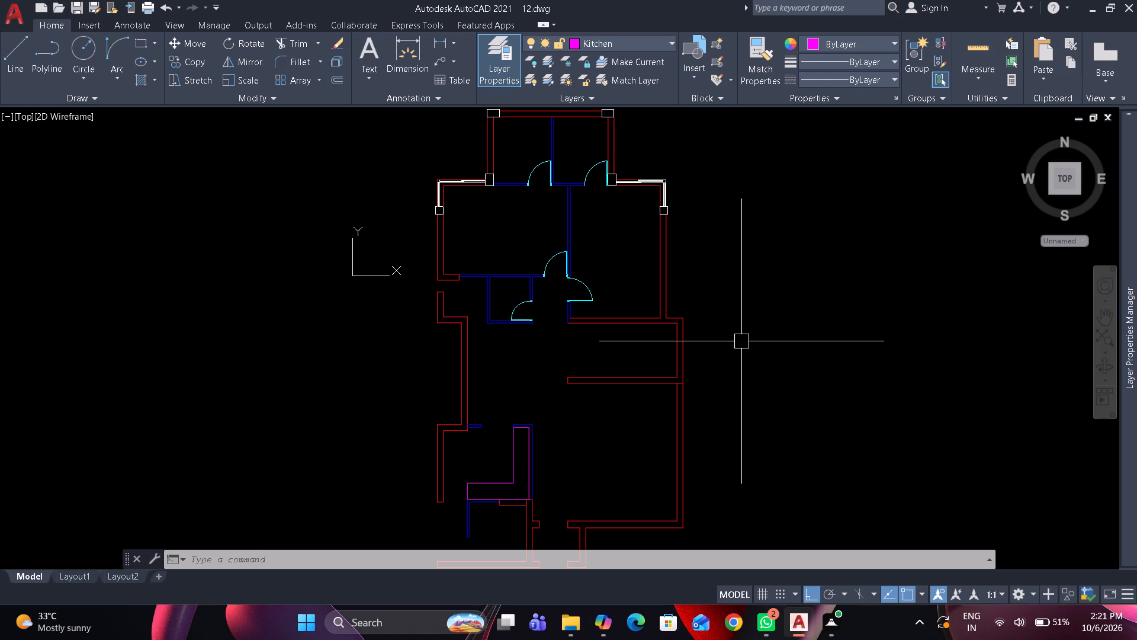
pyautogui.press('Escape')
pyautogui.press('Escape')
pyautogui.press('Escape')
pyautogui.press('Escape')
# Fillet the lower line of the middle right-hand partition wall with the inner line of the right outer wall into a sharp corner.
pyautogui.scroll(1, 625, 370)
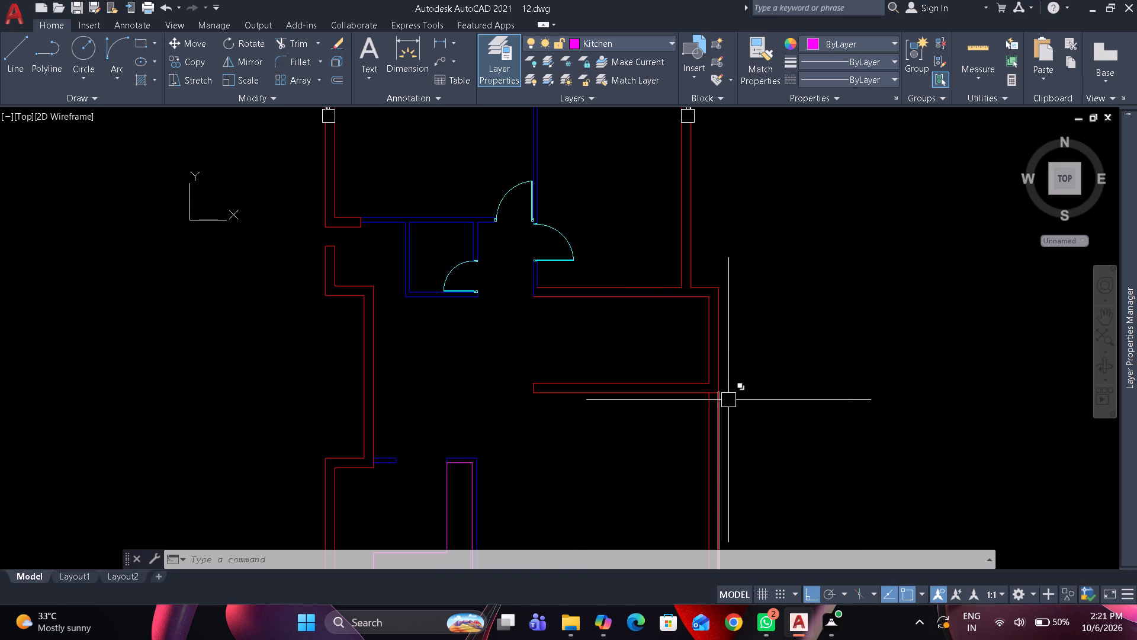
pyautogui.scroll(2, 732, 404)
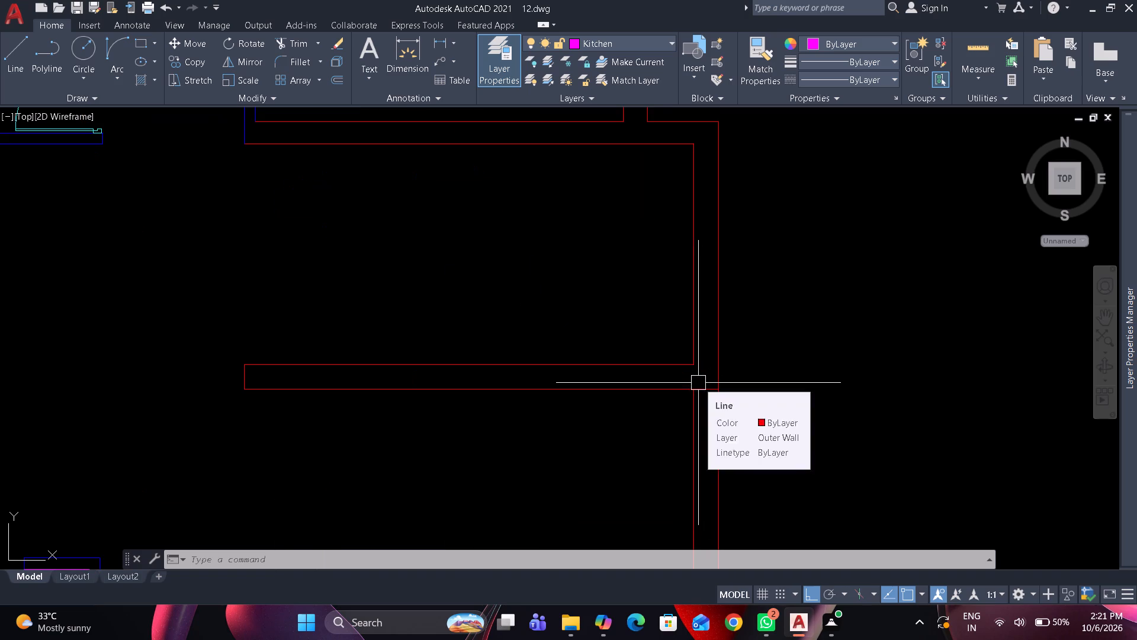
pyautogui.press('f')
pyautogui.press('space')
pyautogui.click(675, 385)
pyautogui.click(693, 406)
# Fillet the lower line of the short red wall below the kitchen counter with the adjoining vertical wall's inner line into a sharp corner.
pyautogui.scroll(-2, 611, 327)
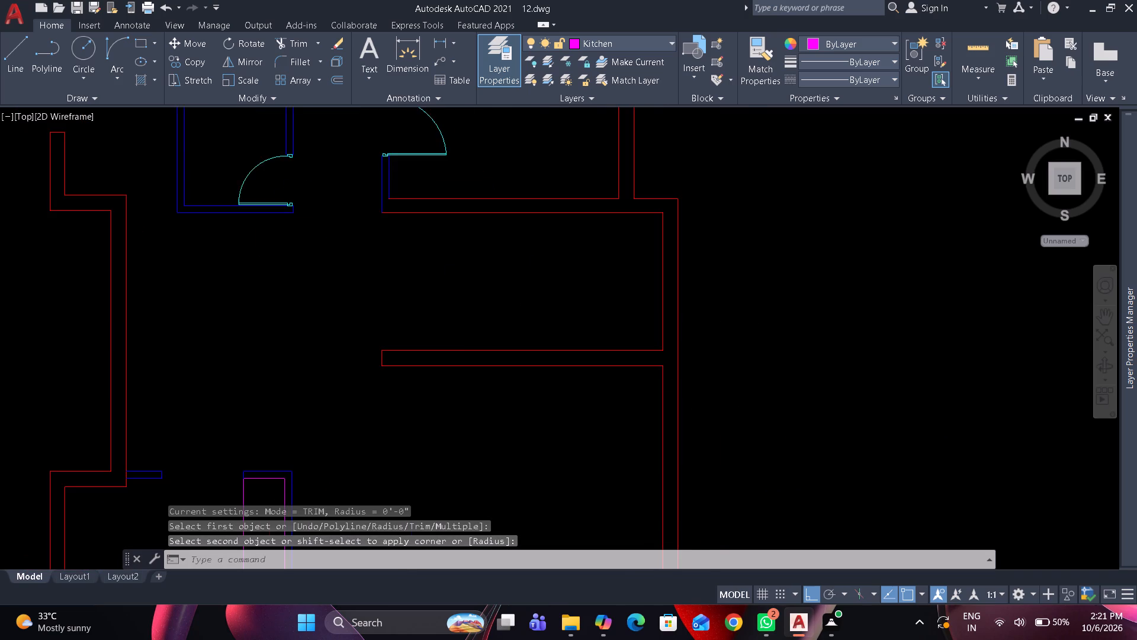
pyautogui.scroll(-1, 593, 299)
pyautogui.scroll(-1, 555, 377)
pyautogui.moveTo(571, 329); pyautogui.dragTo(607, 270, button='middle')
pyautogui.scroll(2, 568, 319)
pyautogui.scroll(3, 503, 430)
pyautogui.press('space')
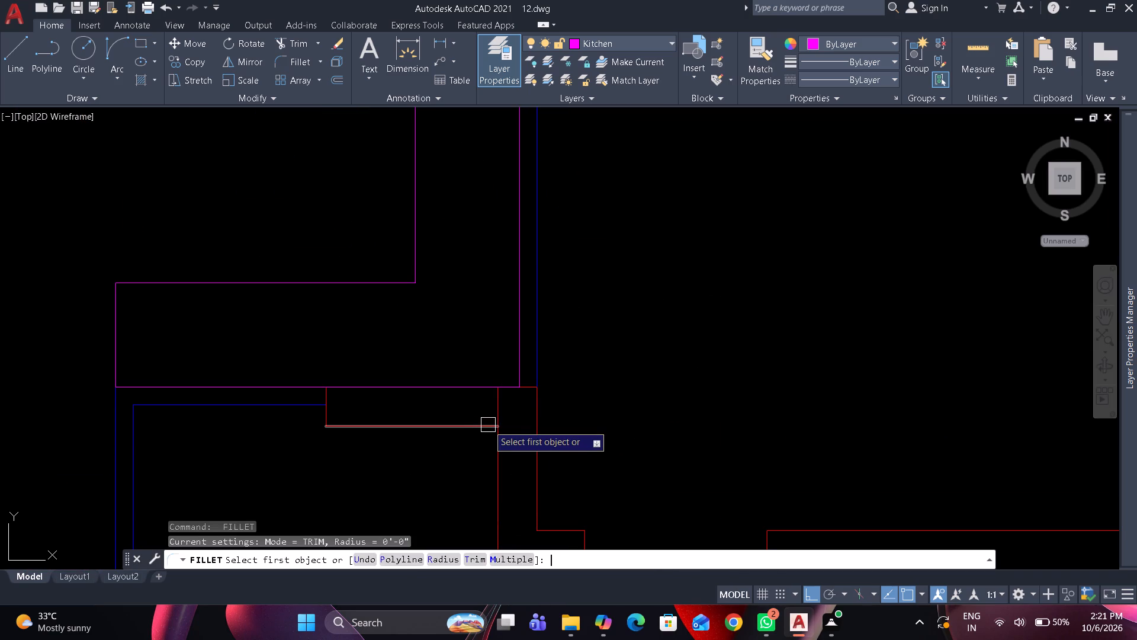
pyautogui.click(489, 431)
pyautogui.click(494, 441)
# Examine the wall corners around the lower entrance opening and the whole floor plan.
pyautogui.scroll(-2, 688, 266)
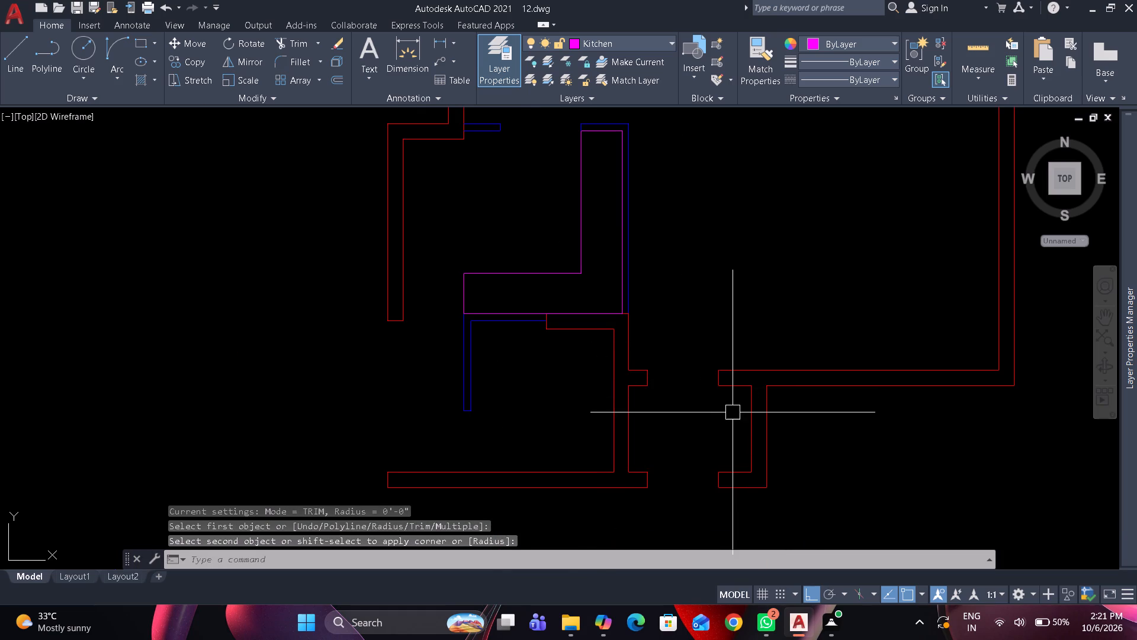
pyautogui.scroll(1, 731, 414)
pyautogui.moveTo(721, 345); pyautogui.dragTo(721, 273, button='middle')
pyautogui.scroll(-1, 721, 273)
pyautogui.scroll(3, 697, 286)
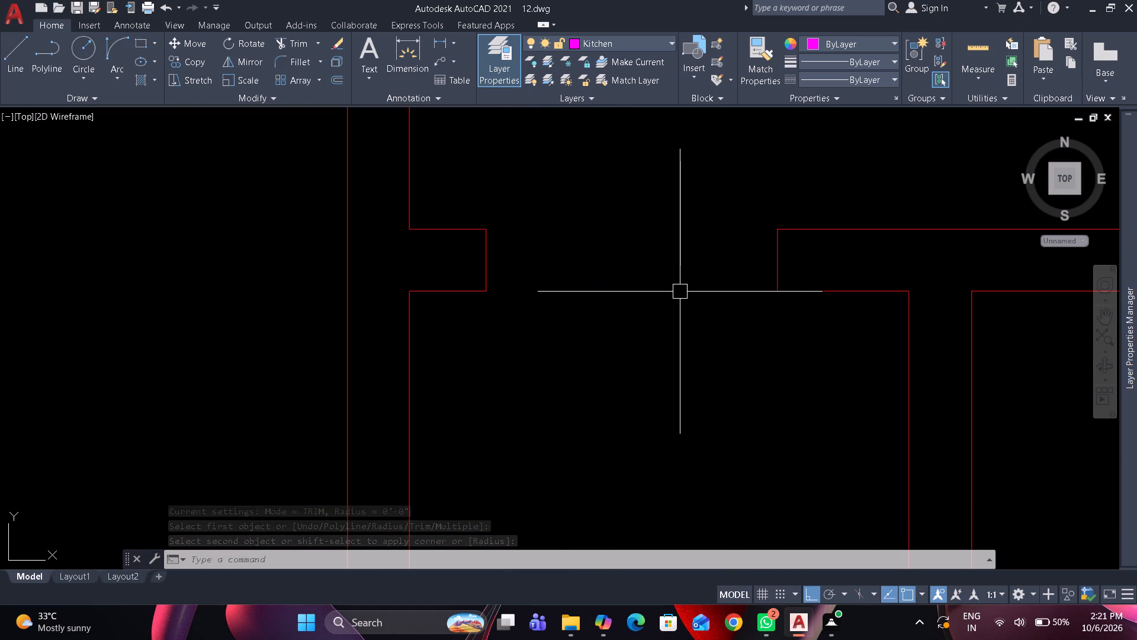
pyautogui.scroll(-5, 656, 293)
pyautogui.moveTo(654, 287); pyautogui.dragTo(654, 293, button='middle')
pyautogui.scroll(-1, 654, 302)
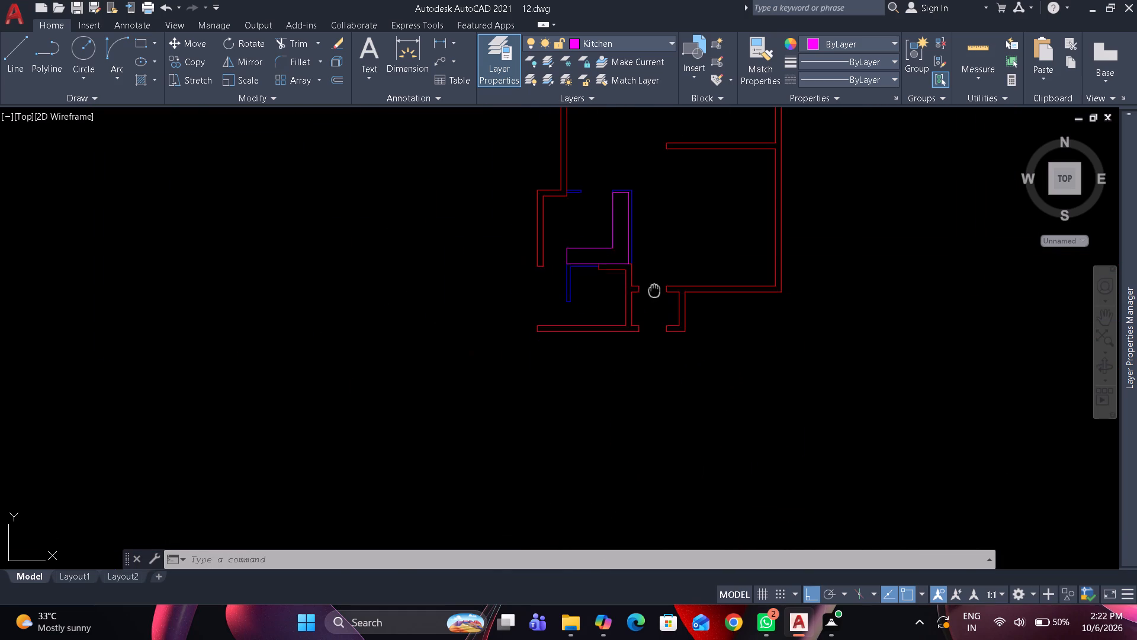
pyautogui.moveTo(654, 293); pyautogui.dragTo(650, 454, button='middle')
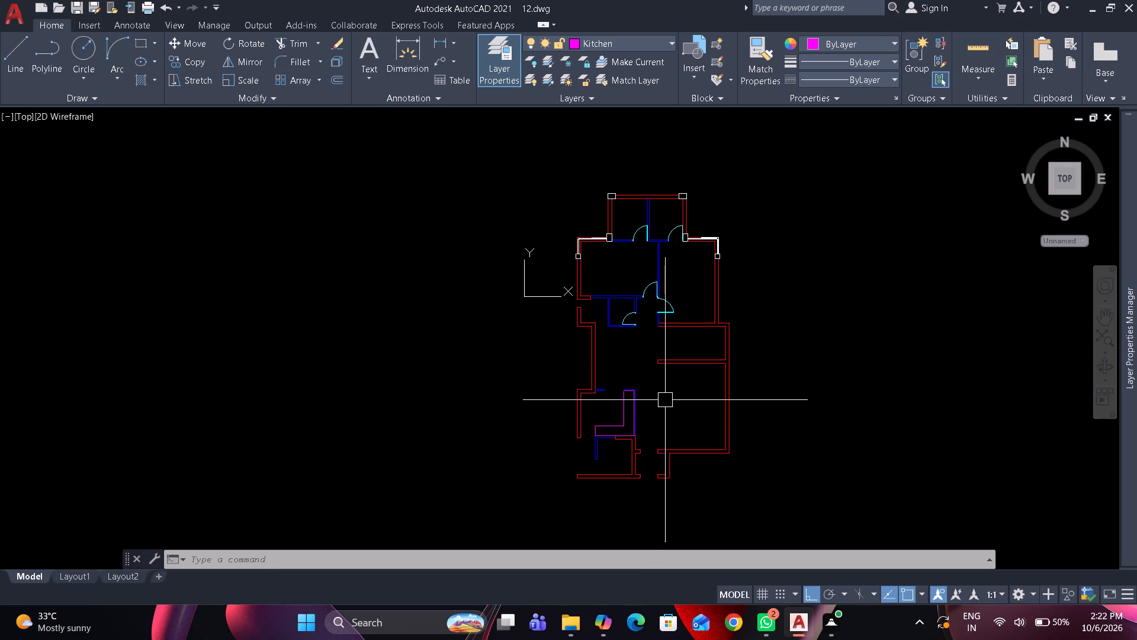
# Copy the left jamb of the upper right-hand door to the midpoint of the left wall end at the inner lower entrance opening.
pyautogui.scroll(4, 685, 213)
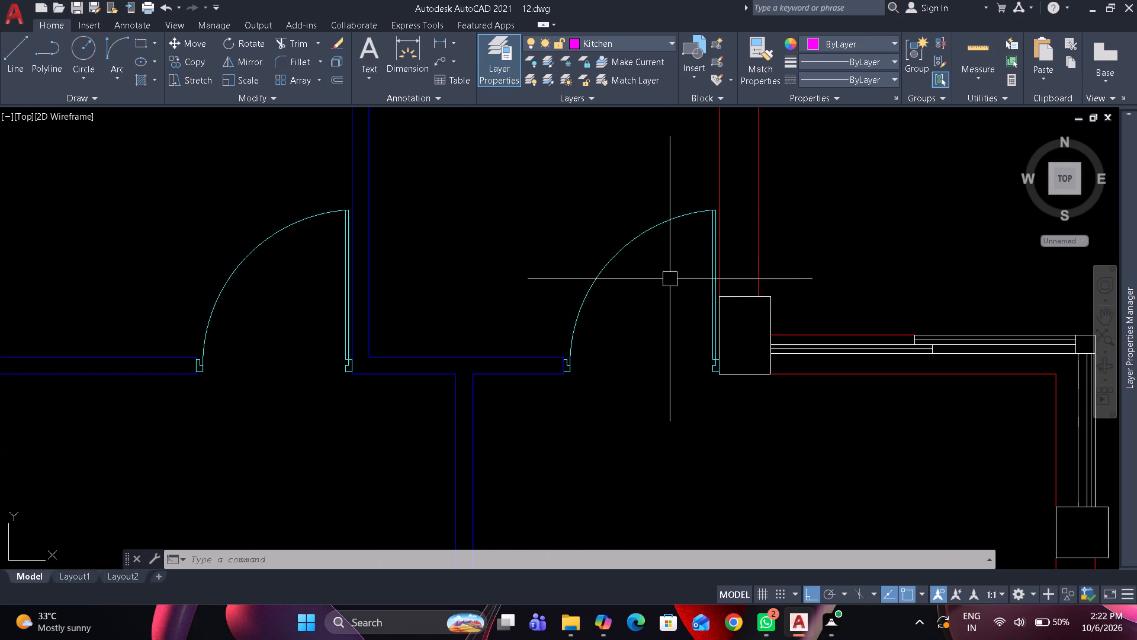
pyautogui.scroll(2, 670, 280)
pyautogui.scroll(1, 709, 371)
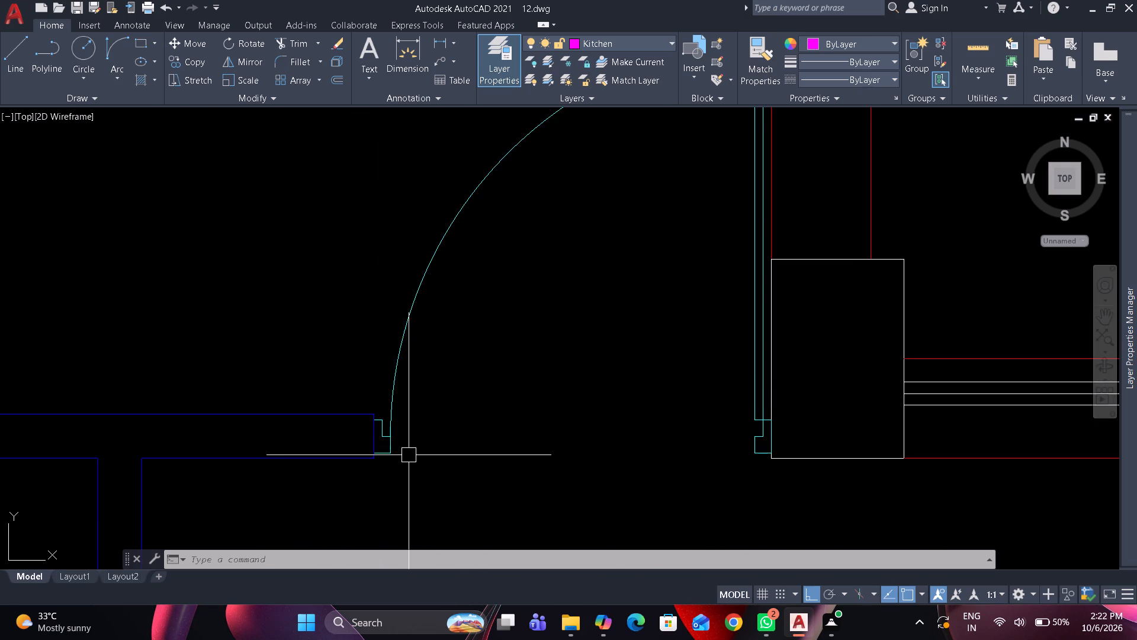
pyautogui.click(400, 452)
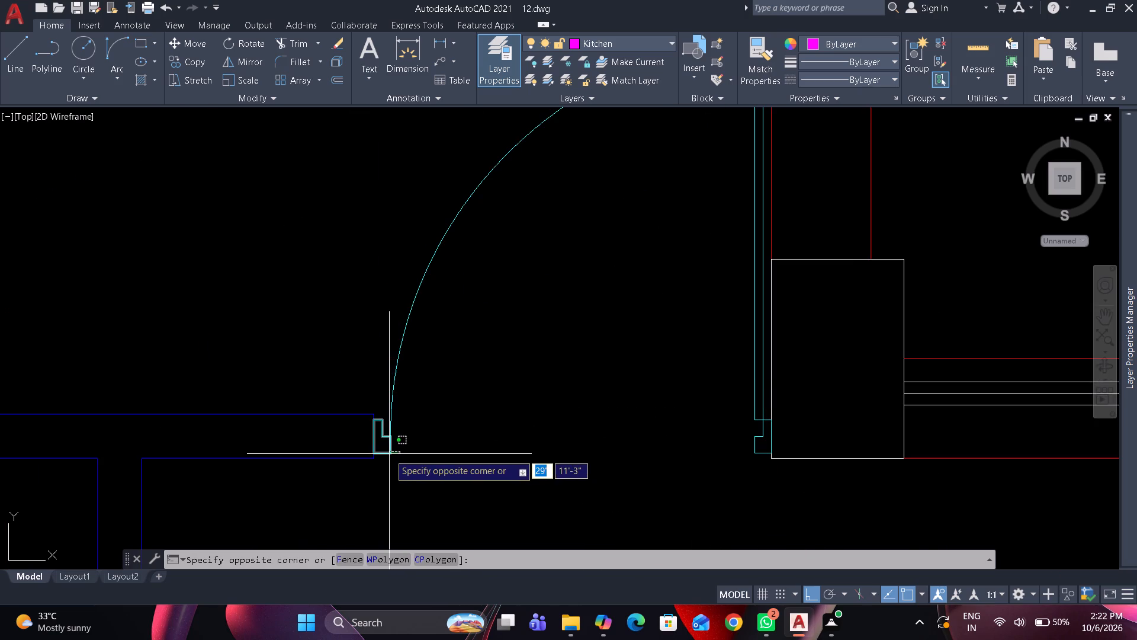
pyautogui.click(389, 454)
pyautogui.write('co')
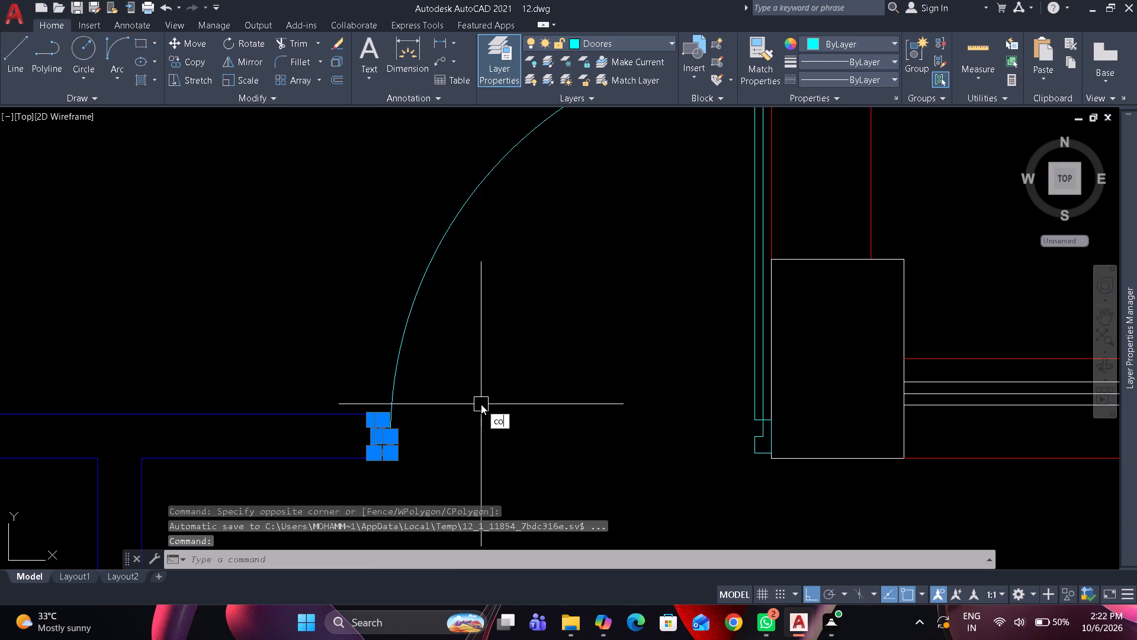
pyautogui.press('space')
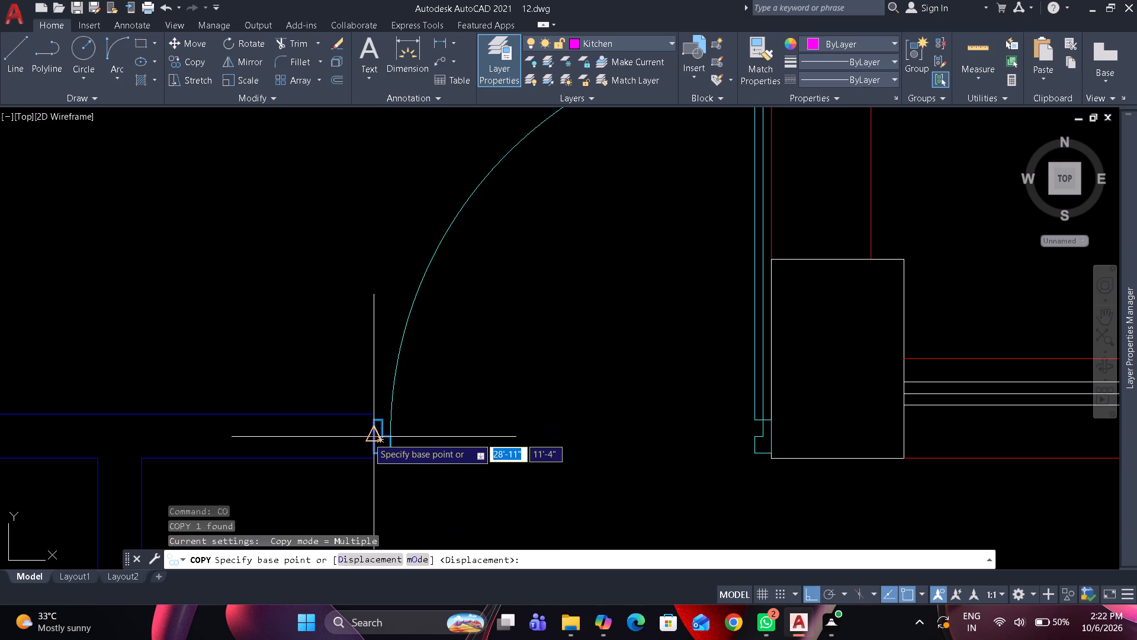
pyautogui.click(368, 437)
pyautogui.scroll(-9, 415, 279)
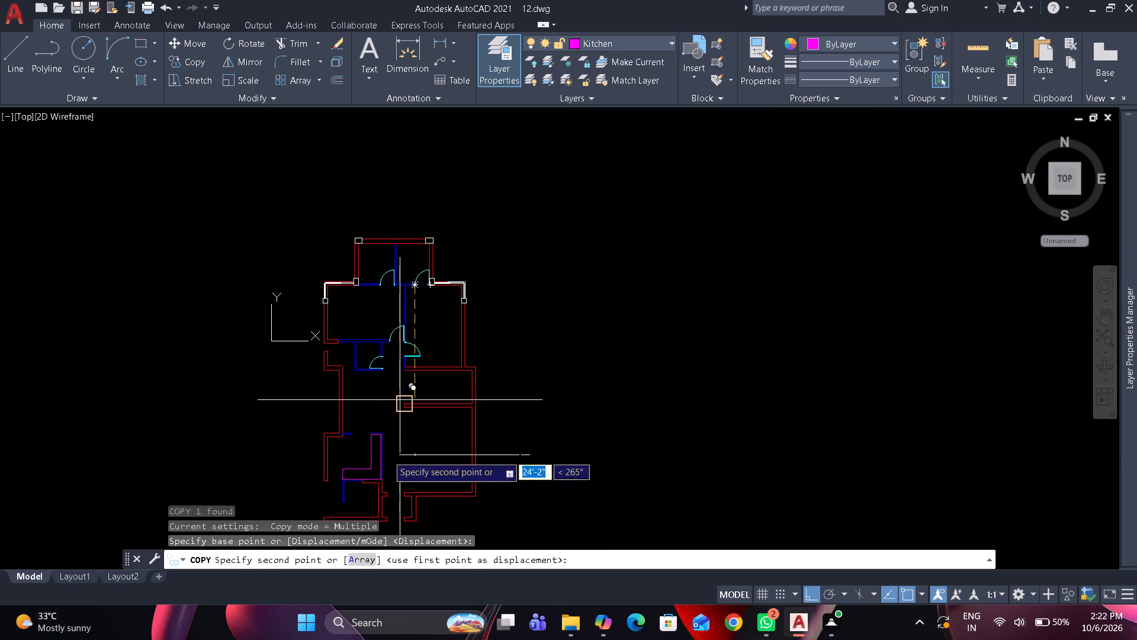
pyautogui.scroll(6, 383, 493)
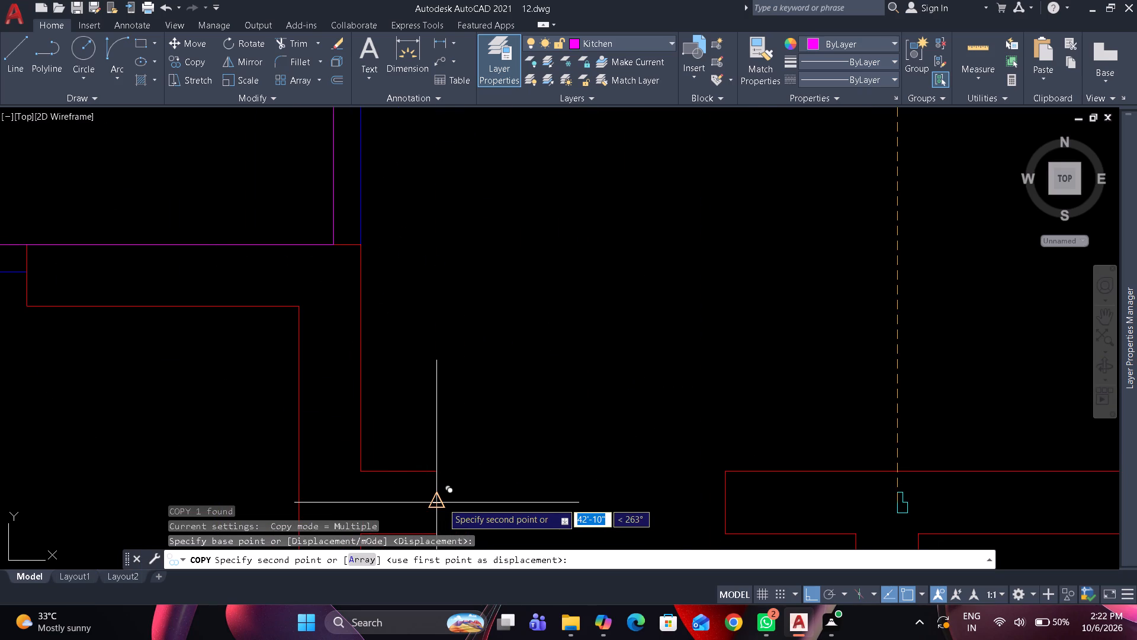
pyautogui.click(442, 503)
pyautogui.press('space')
pyautogui.moveTo(491, 433); pyautogui.dragTo(500, 294, button='middle')
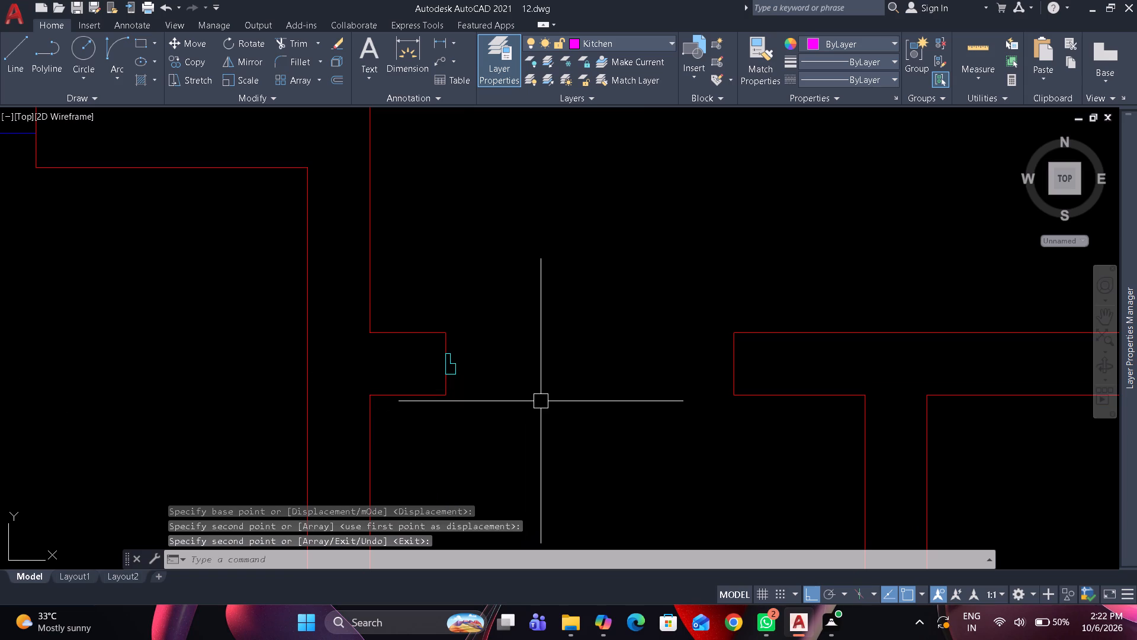
# Draw a horizontal helper line across the inner entrance opening between the lower corners of its two wall ends.
pyautogui.press('l')
pyautogui.press('space')
pyautogui.moveTo(441, 399); pyautogui.dragTo(446, 399)
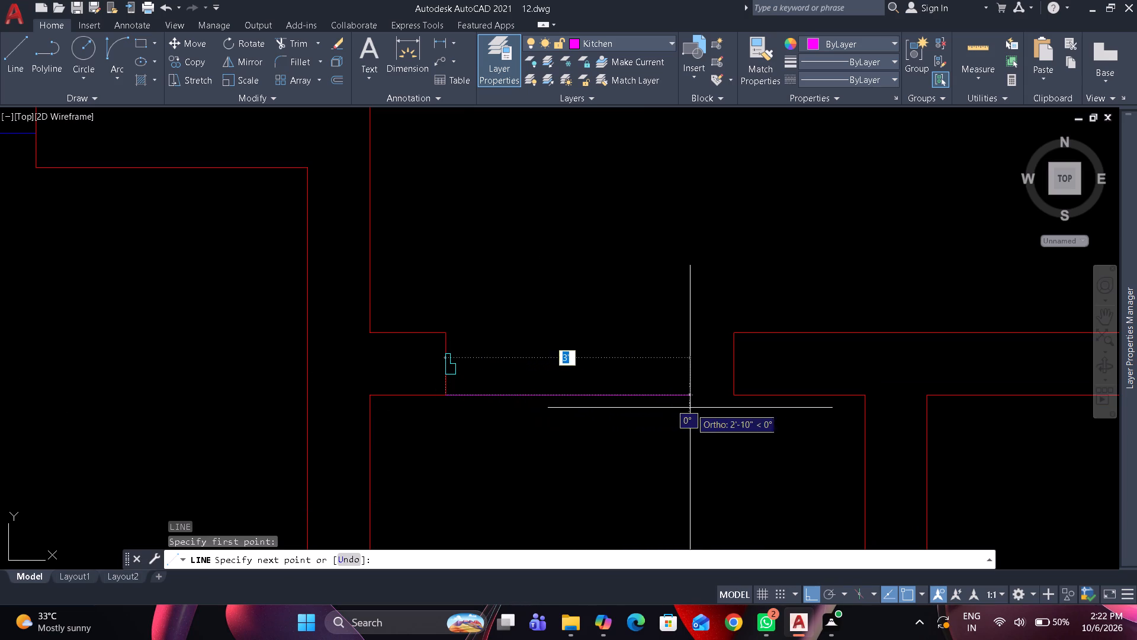
pyautogui.click(733, 399)
pyautogui.press('space')
# Mirror the copied jamb about the helper line's midpoint onto the opposite wall end, keeping the original.
pyautogui.moveTo(461, 370); pyautogui.dragTo(470, 357)
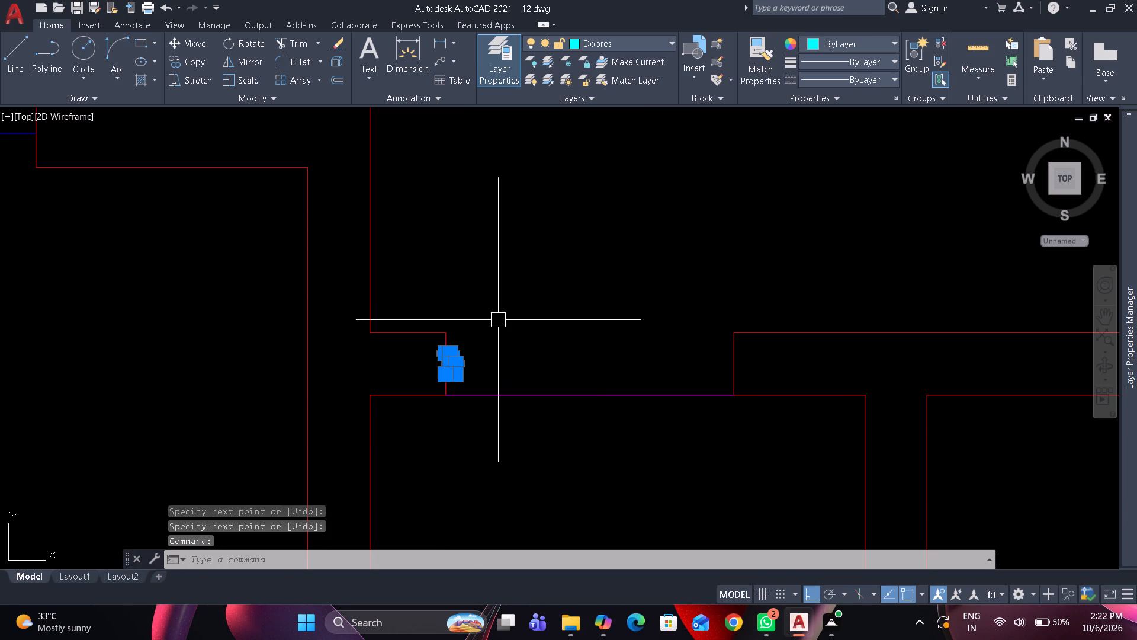
pyautogui.press('m')
pyautogui.press('i')
pyautogui.press('space')
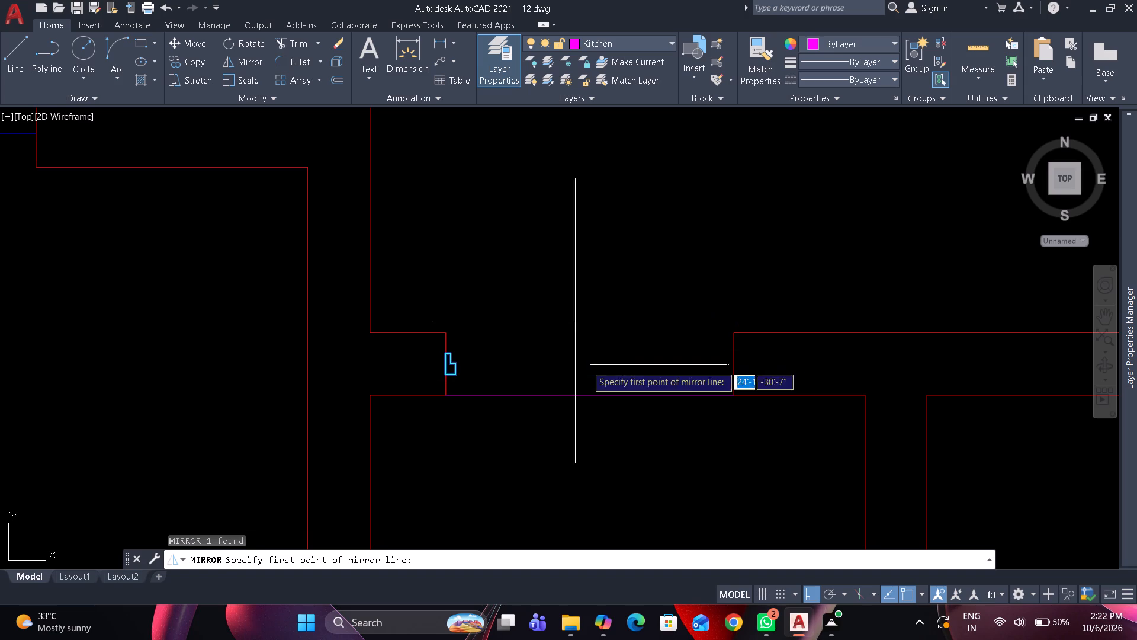
pyautogui.moveTo(589, 395); pyautogui.dragTo(588, 405)
pyautogui.click(585, 434)
pyautogui.press('space')
# Erase the helper line across the inner entrance opening.
pyautogui.moveTo(582, 416); pyautogui.dragTo(556, 344)
pyautogui.click(551, 331)
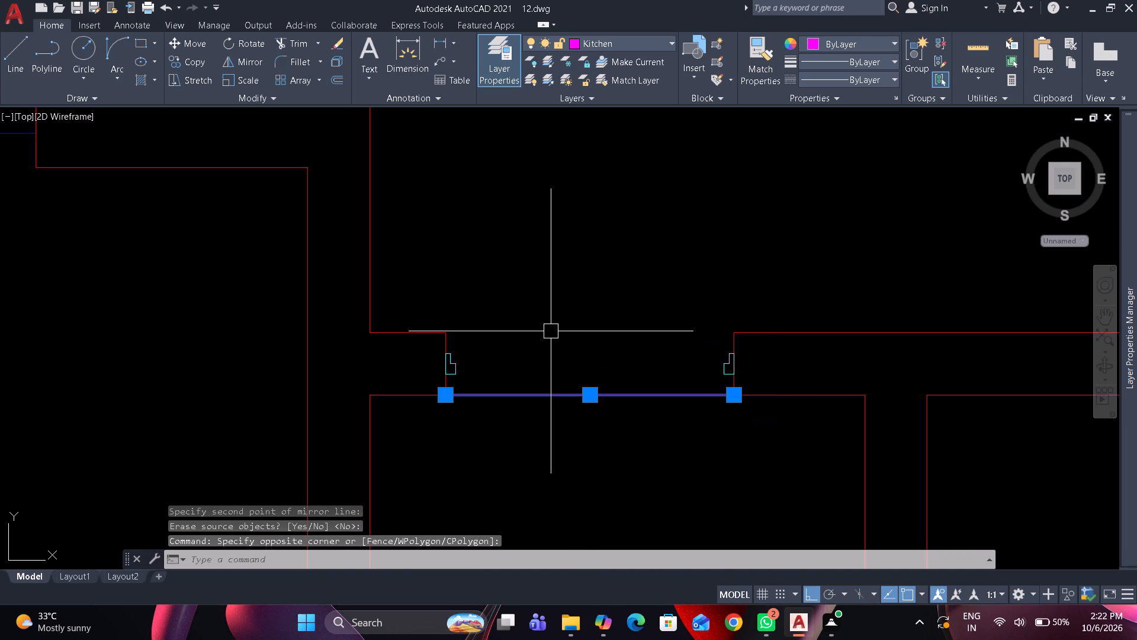
pyautogui.write('e')
pyautogui.press('space')
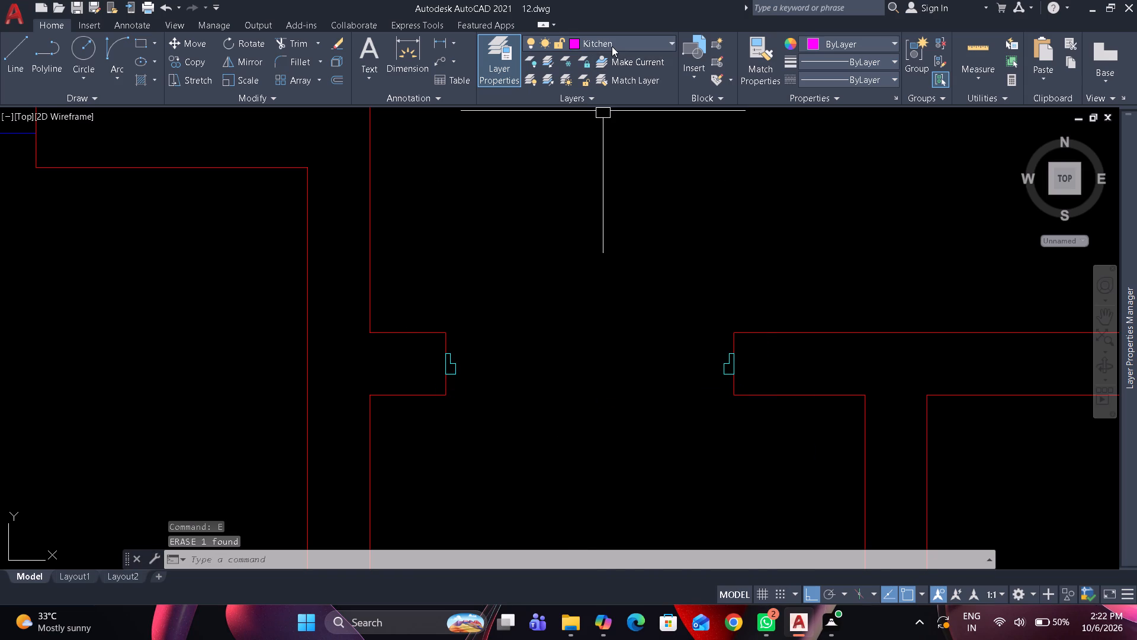
# Make Doores the current layer and draw a thin rectangular door leaf spanning between the two jambs.
pyautogui.click(612, 46)
pyautogui.click(616, 103)
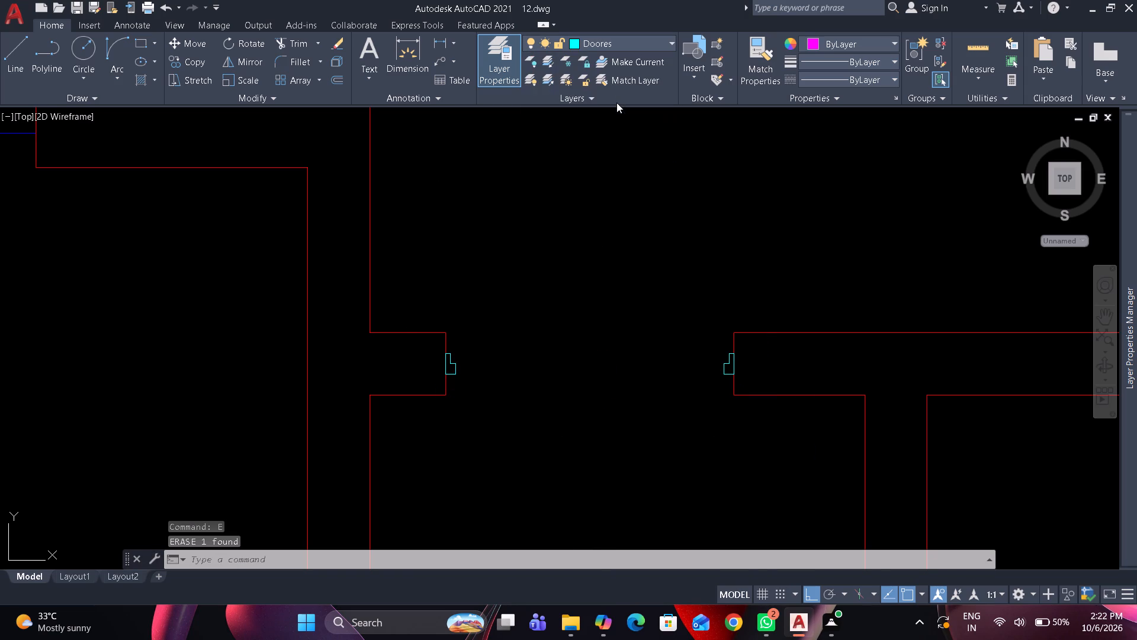
pyautogui.press('Escape')
pyautogui.write('rec')
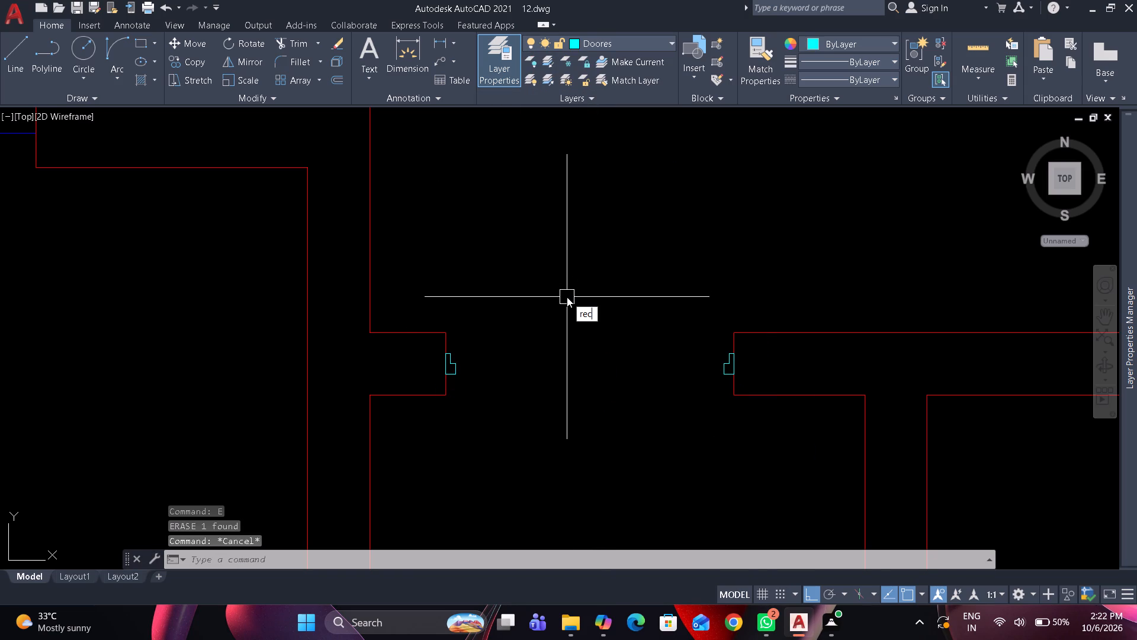
pyautogui.press('space')
pyautogui.moveTo(458, 347); pyautogui.dragTo(477, 343)
pyautogui.scroll(1, 589, 364)
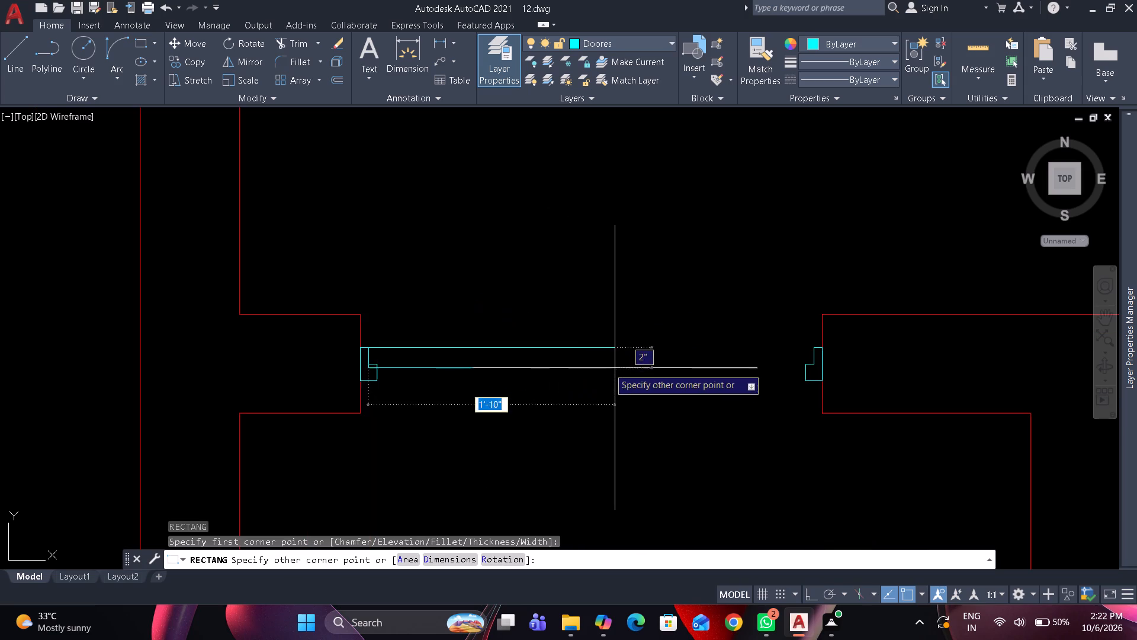
pyautogui.scroll(1, 780, 356)
pyautogui.click(834, 354)
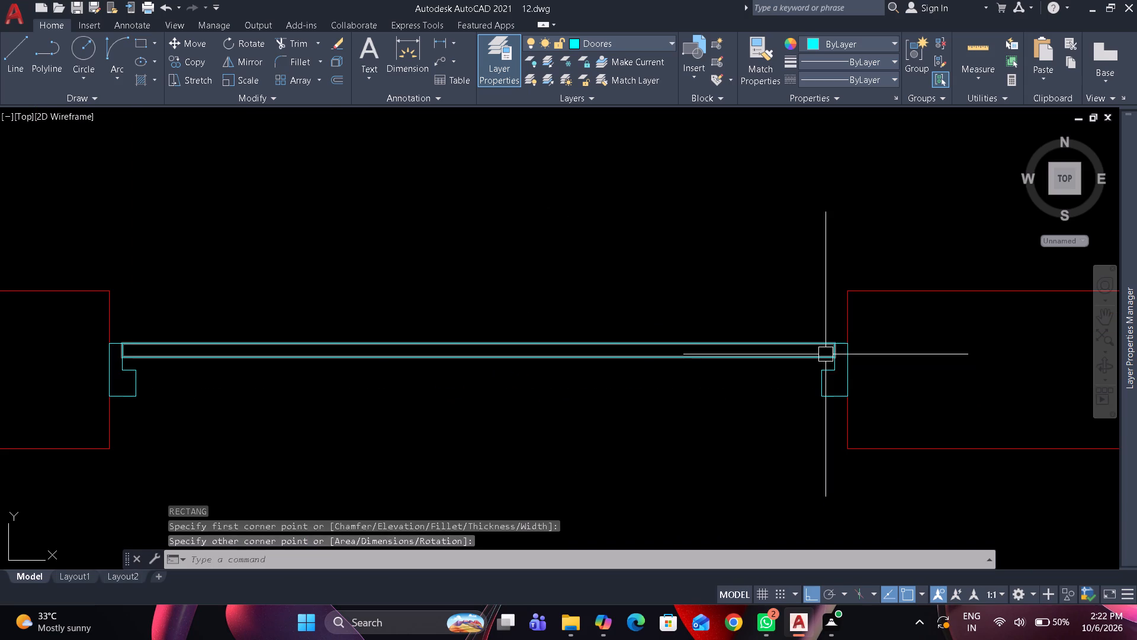
# Rotate the door leaf 90° about its corner at the left jamb so it stands open into the house.
pyautogui.click(826, 354)
pyautogui.press('r')
pyautogui.press('o')
pyautogui.press('space')
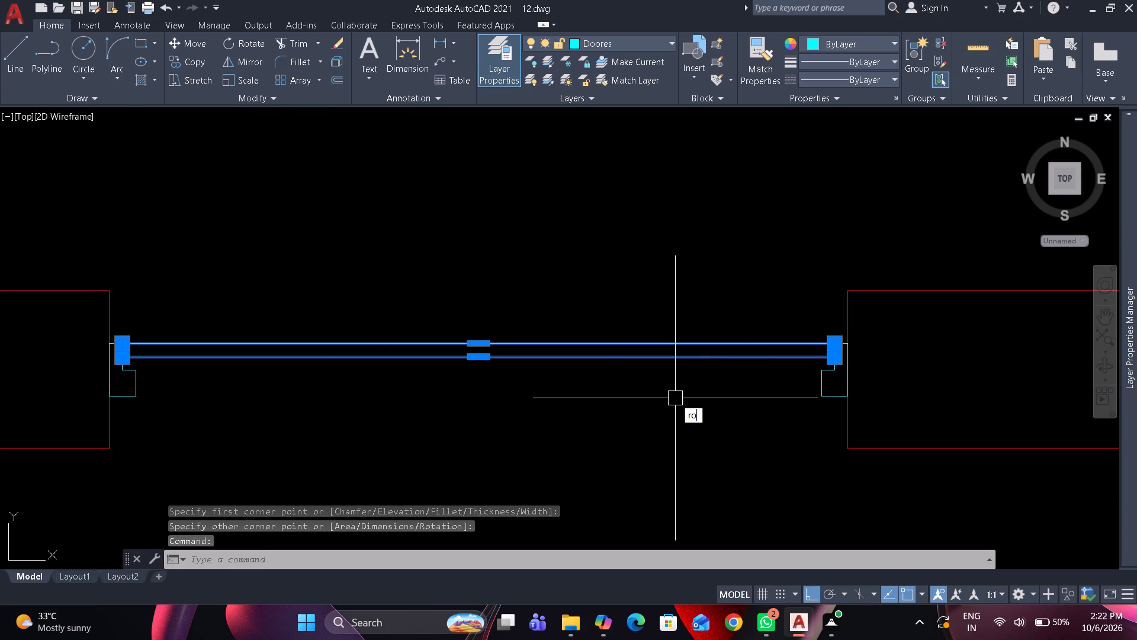
pyautogui.click(126, 341)
pyautogui.click(127, 303)
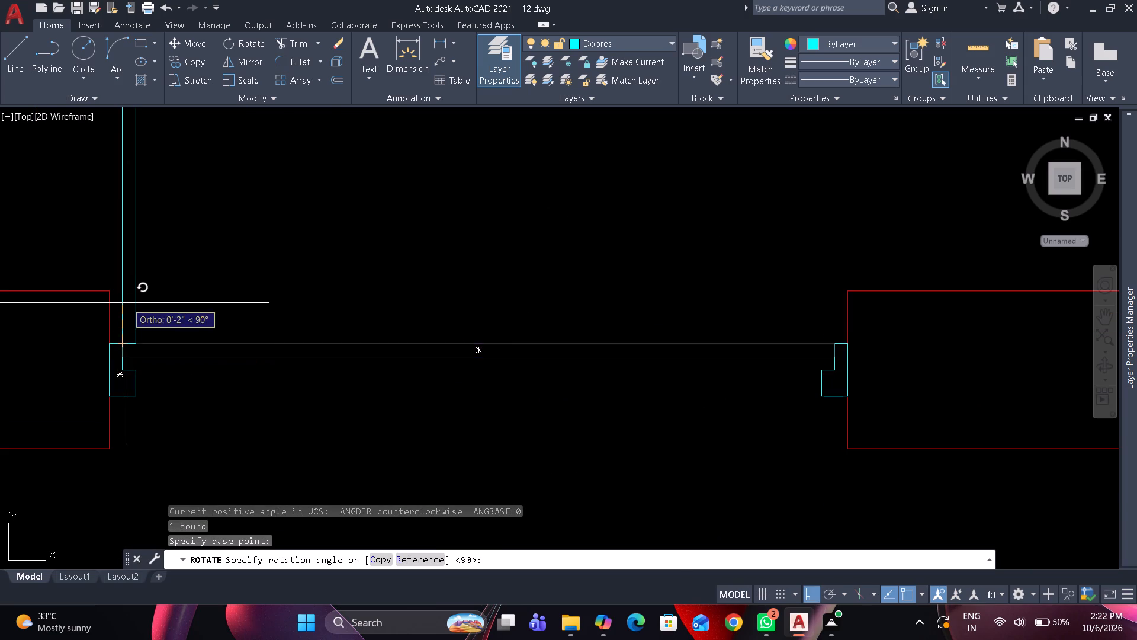
# Draw the door swing arc from the right jamb's upper corner to the top of the open leaf, using start, end and direction.
pyautogui.click(107, 50)
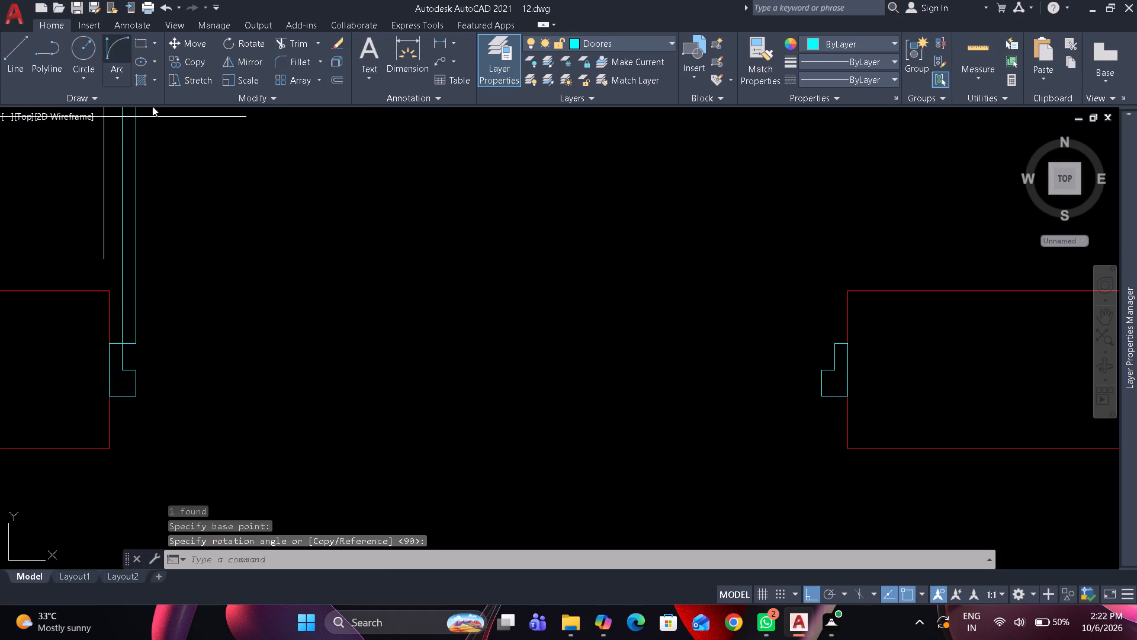
pyautogui.moveTo(836, 338); pyautogui.dragTo(817, 323)
pyautogui.scroll(-2, 660, 238)
pyautogui.moveTo(660, 238); pyautogui.dragTo(666, 252, button='middle')
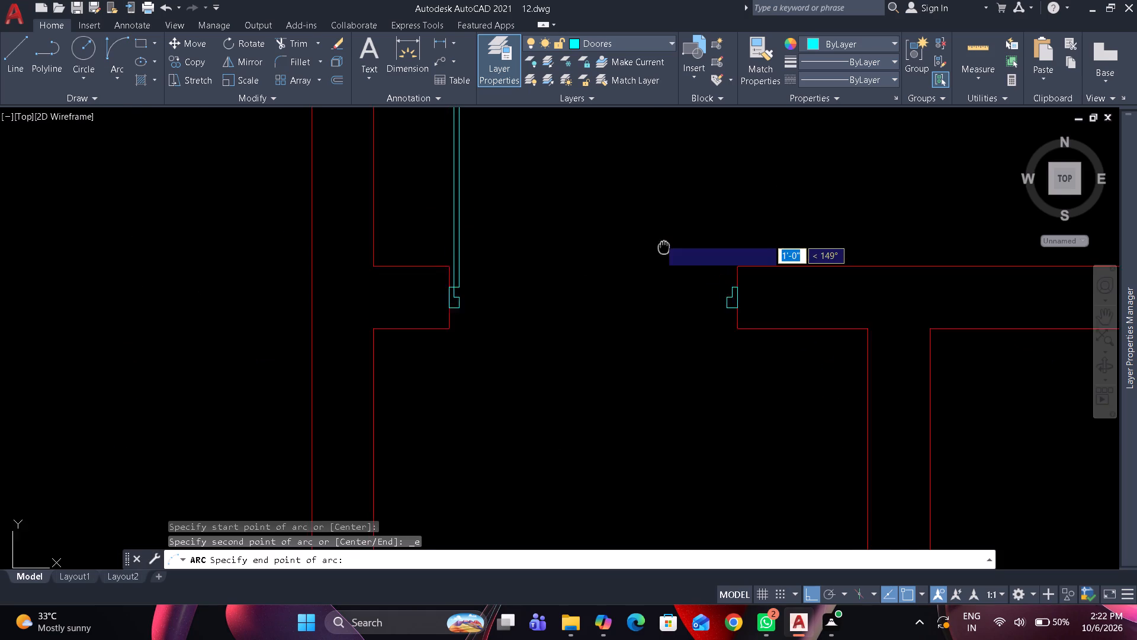
pyautogui.moveTo(666, 252); pyautogui.dragTo(695, 373, button='middle')
pyautogui.moveTo(657, 263); pyautogui.dragTo(669, 316, button='middle')
pyautogui.scroll(2, 500, 226)
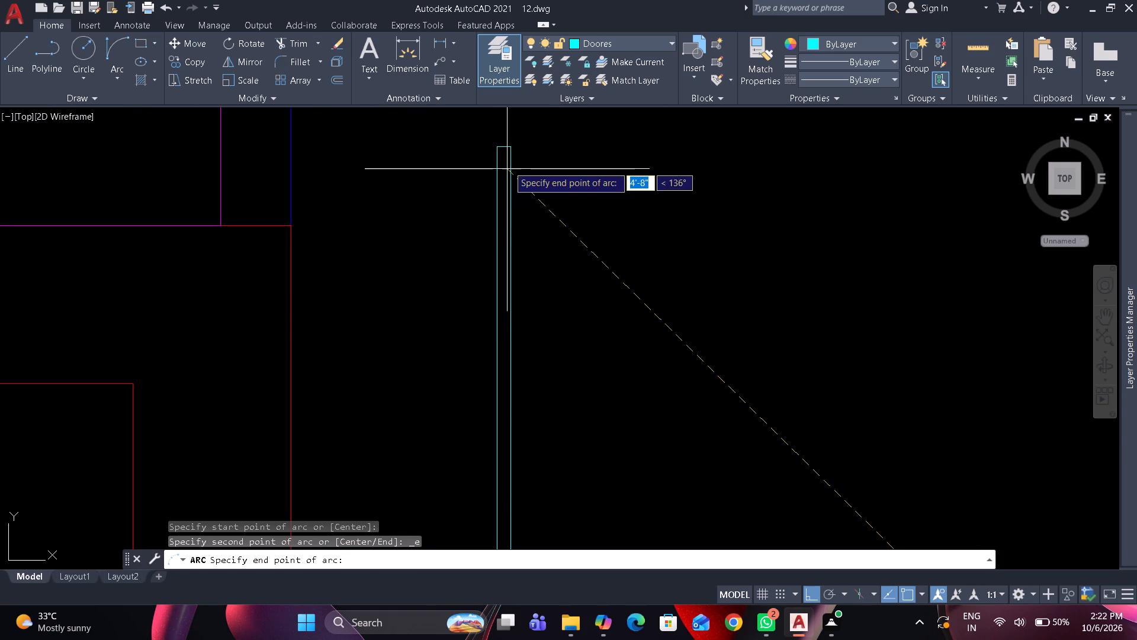
pyautogui.moveTo(518, 145); pyautogui.dragTo(532, 141)
pyautogui.click(640, 145)
pyautogui.scroll(-3, 640, 145)
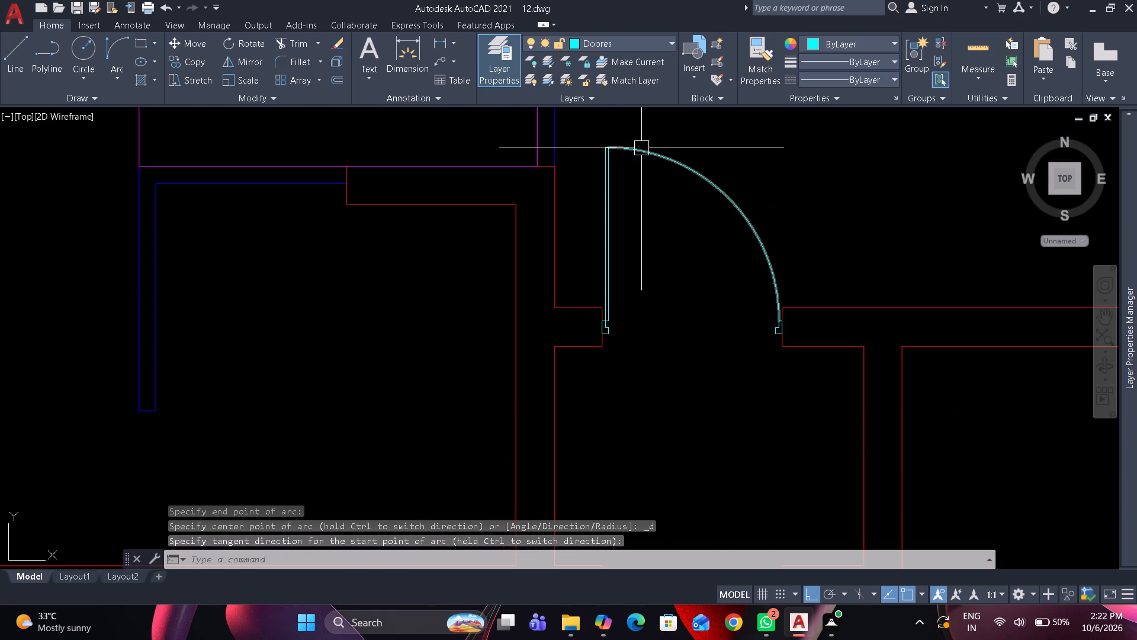
# Copy the door's leaf, swing arc and both jambs to the opening in the bottom outer wall, placed at the right wall end's midpoint.
pyautogui.scroll(1, 592, 132)
pyautogui.click(592, 132)
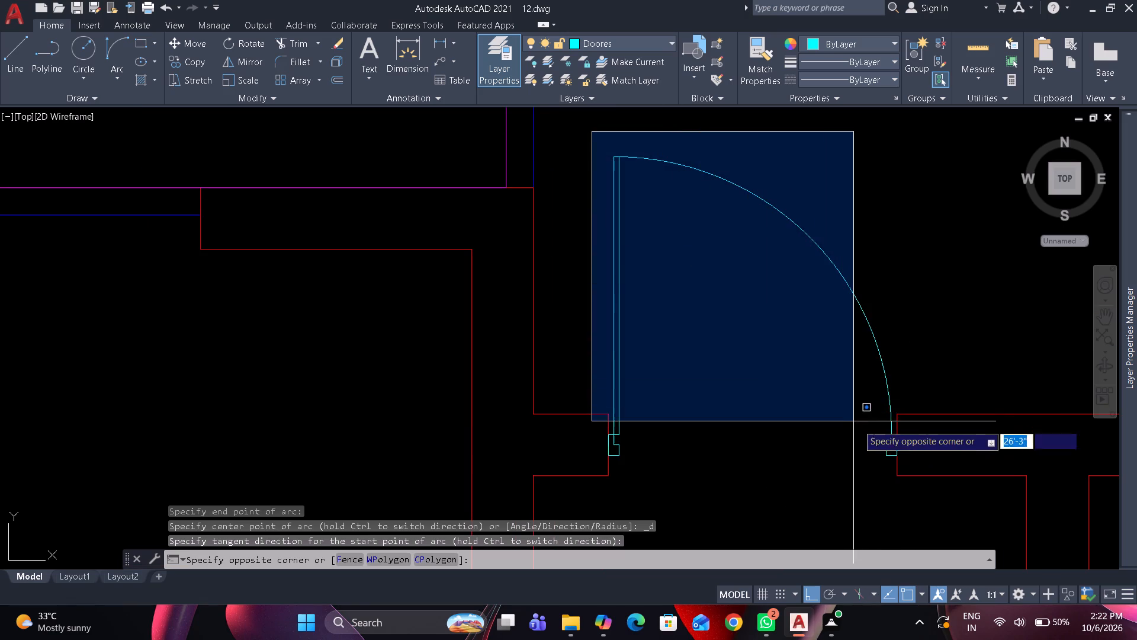
pyautogui.click(923, 462)
pyautogui.press('c')
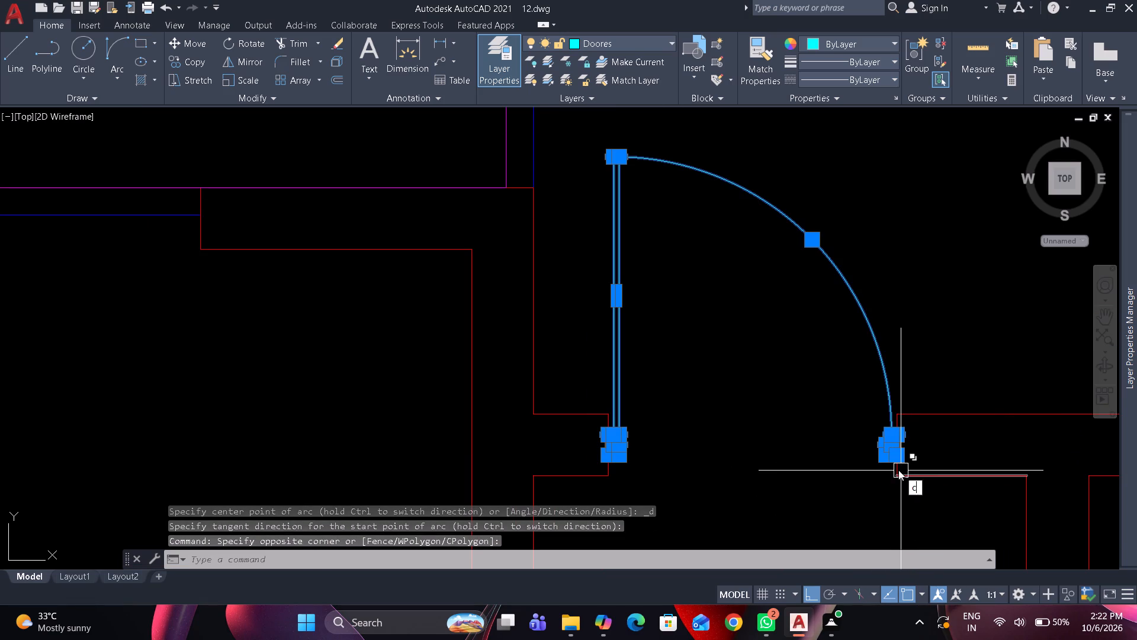
pyautogui.press('o')
pyautogui.press('space')
pyautogui.scroll(1, 895, 450)
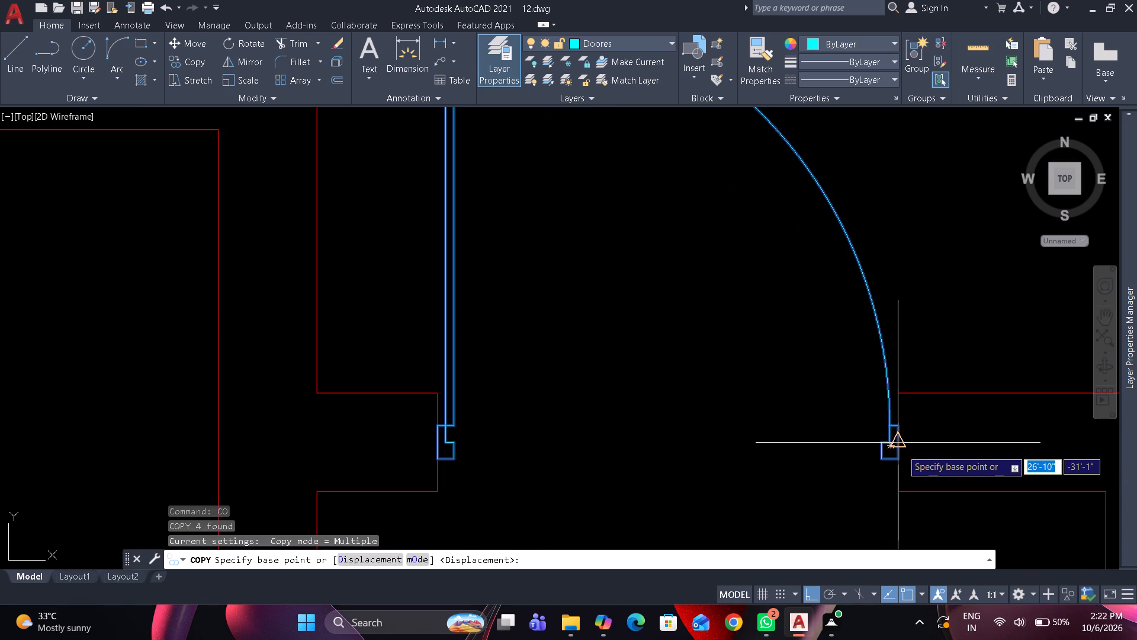
pyautogui.click(902, 450)
pyautogui.scroll(-6, 889, 362)
pyautogui.scroll(5, 892, 403)
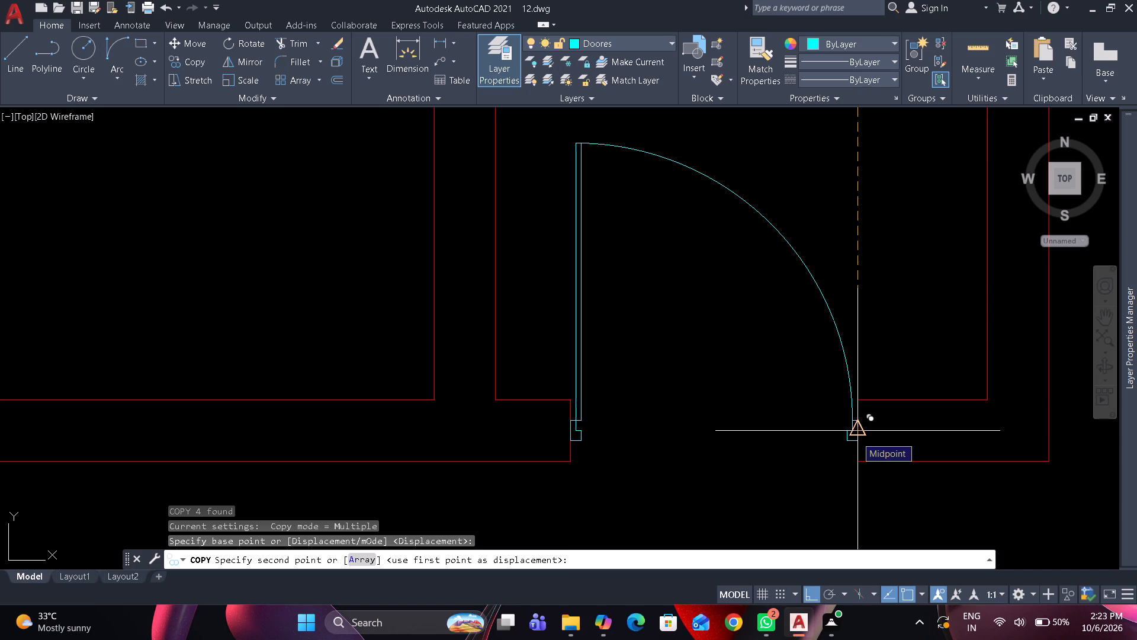
pyautogui.click(856, 437)
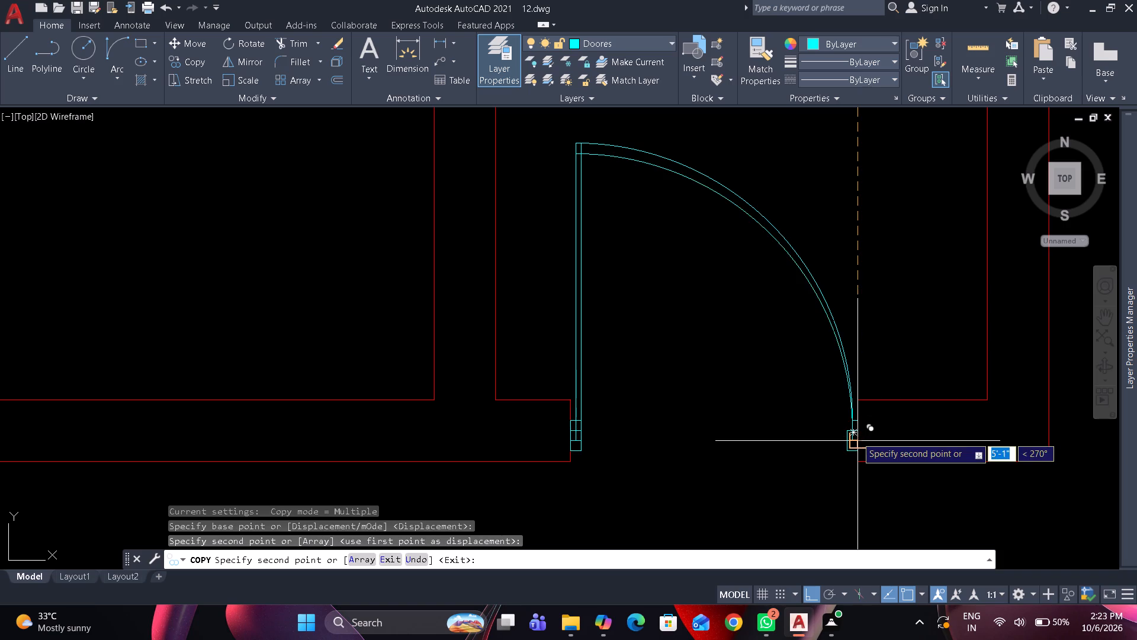
pyautogui.press('space')
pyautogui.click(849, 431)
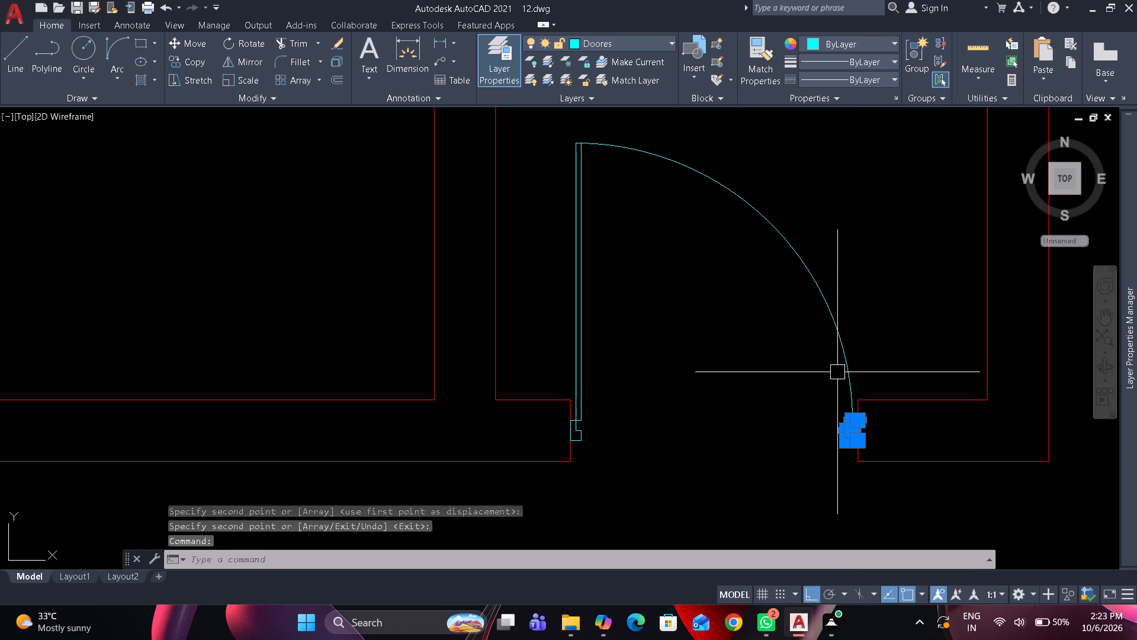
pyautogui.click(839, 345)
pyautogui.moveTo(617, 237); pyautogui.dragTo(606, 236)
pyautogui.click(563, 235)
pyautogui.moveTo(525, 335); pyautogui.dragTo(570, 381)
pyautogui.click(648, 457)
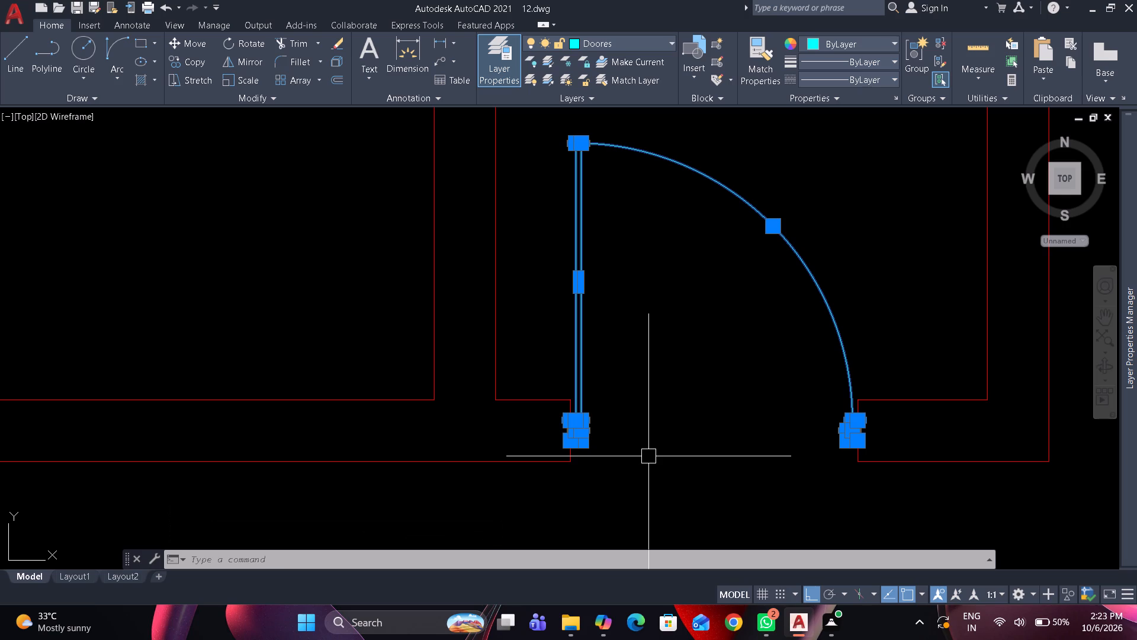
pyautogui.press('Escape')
# Draw a horizontal line across the bottom outer opening between the lower corners of its two wall ends.
pyautogui.write('l')
pyautogui.press('space')
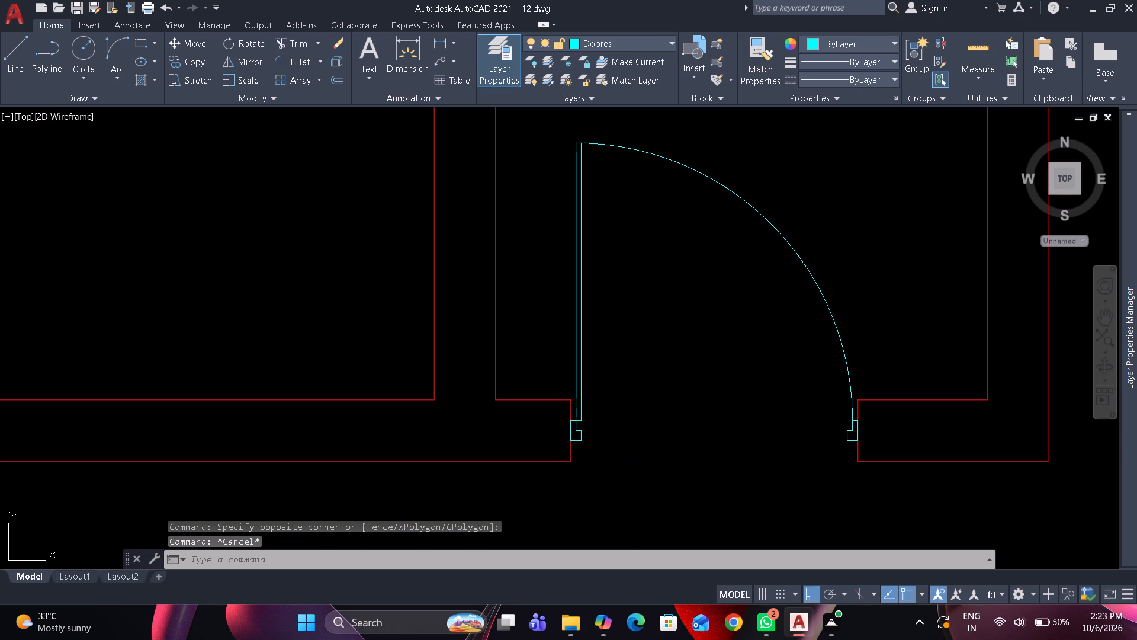
pyautogui.moveTo(573, 472); pyautogui.dragTo(584, 472)
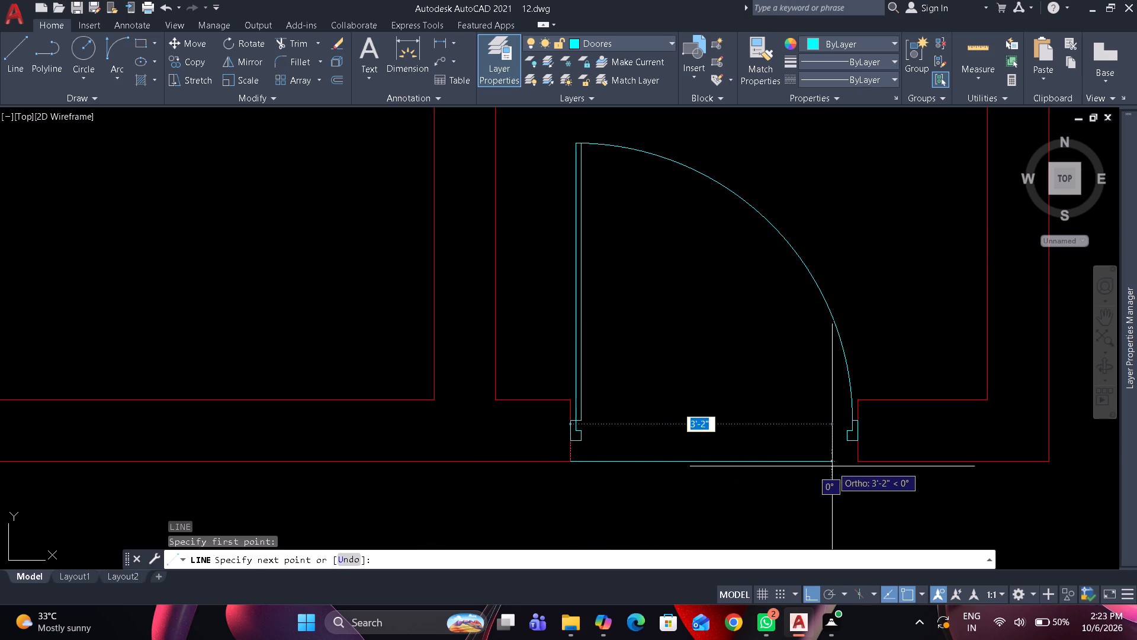
pyautogui.click(859, 460)
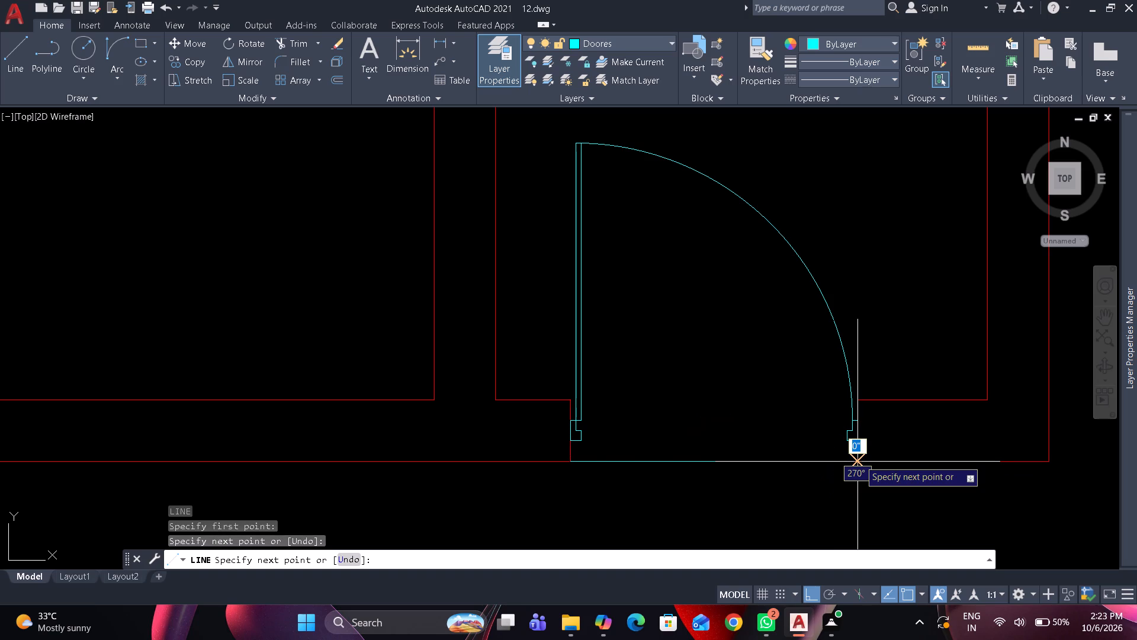
pyautogui.press('Escape')
# Mirror the bottom entrance door's leaf, swing arc and jambs about a vertical axis through the opening line's midpoint, erasing the source objects.
pyautogui.moveTo(846, 436); pyautogui.dragTo(841, 428)
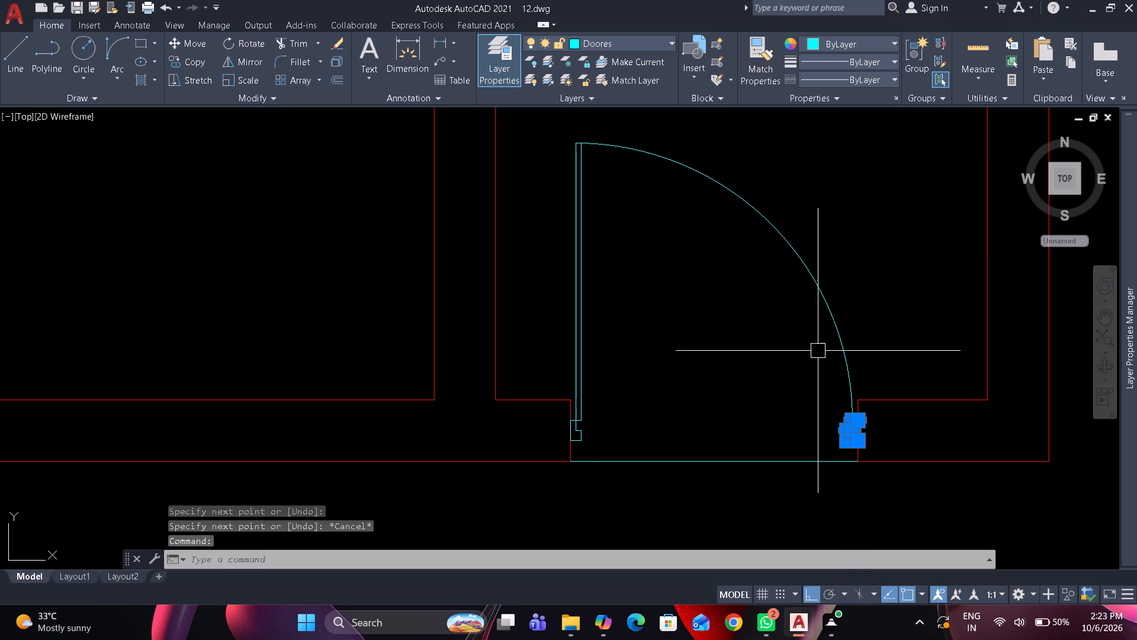
pyautogui.moveTo(821, 231); pyautogui.dragTo(804, 232)
pyautogui.moveTo(571, 320); pyautogui.dragTo(572, 326)
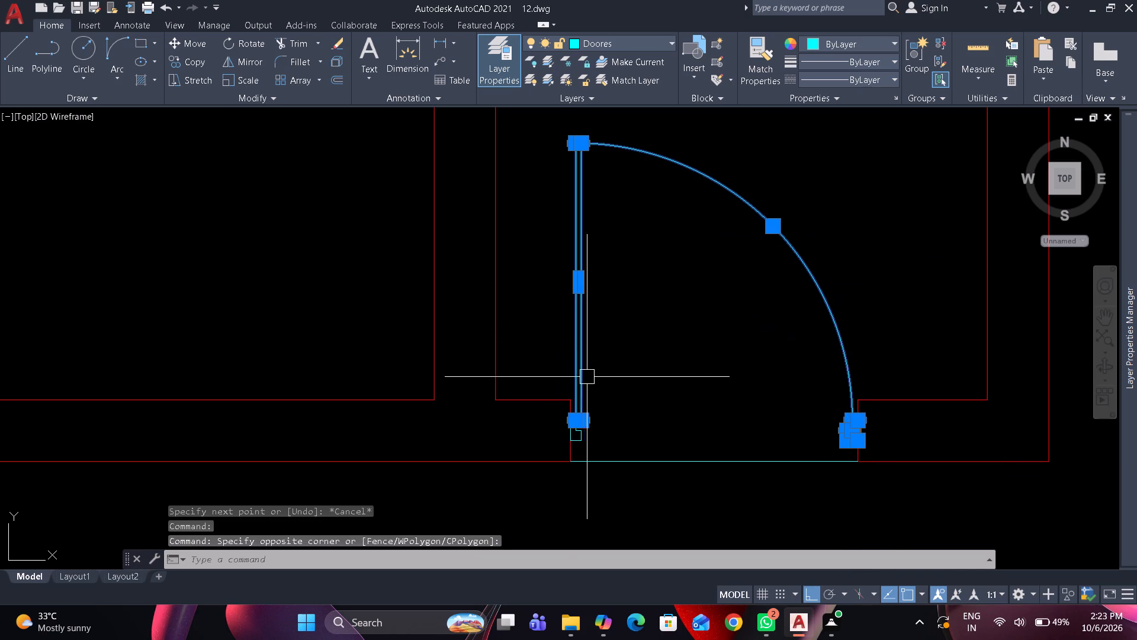
pyautogui.moveTo(586, 444); pyautogui.dragTo(599, 441)
pyautogui.write('mi')
pyautogui.press('space')
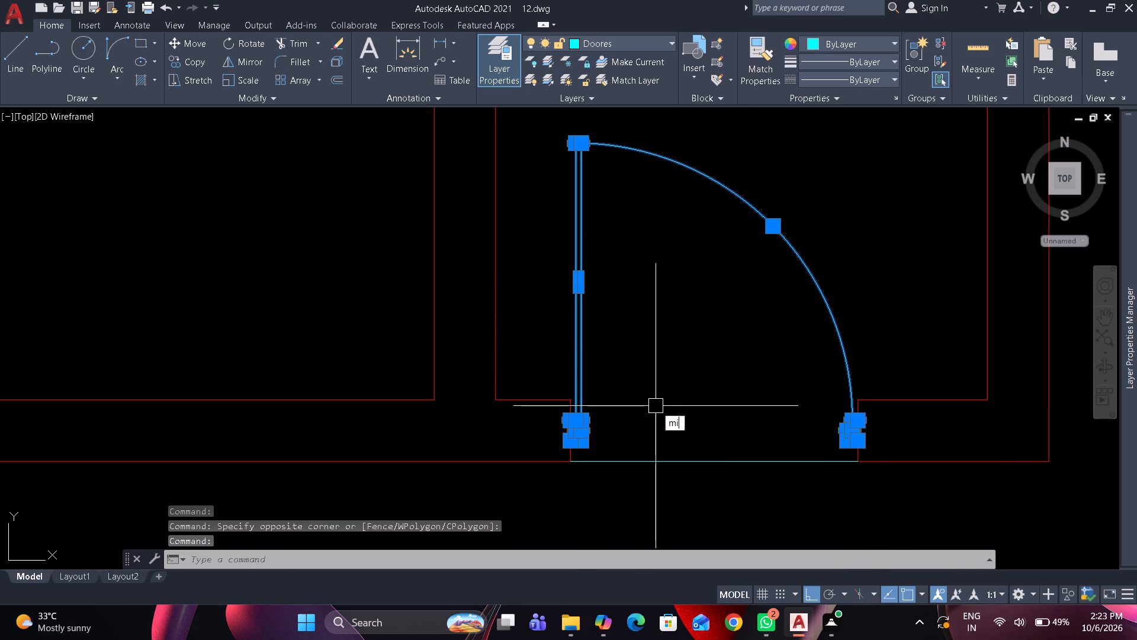
pyautogui.click(710, 463)
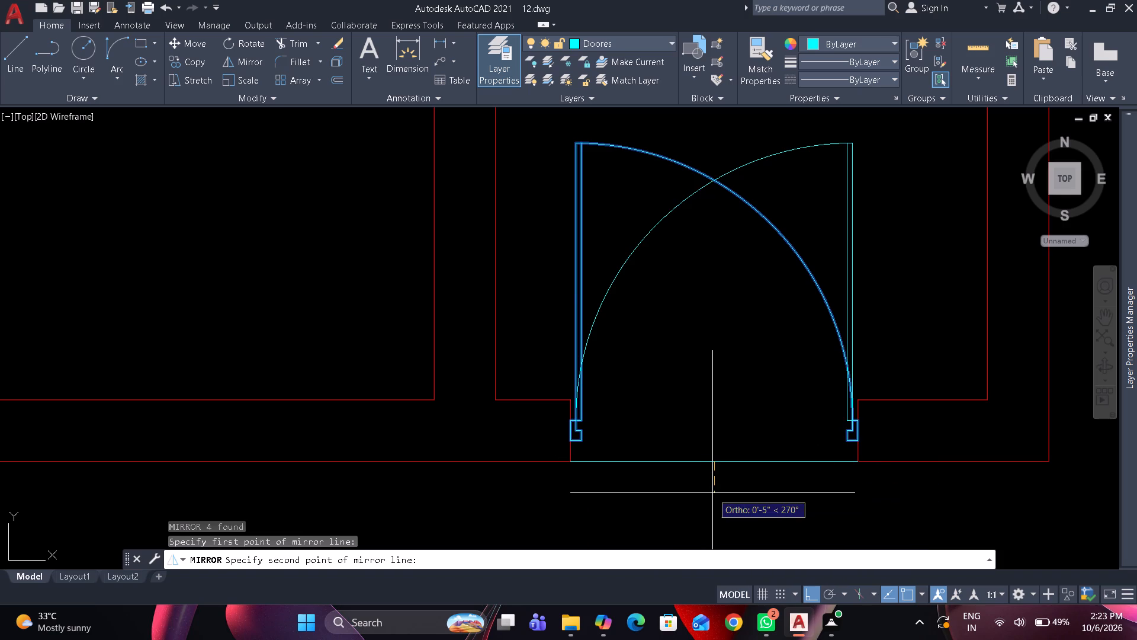
pyautogui.click(712, 493)
pyautogui.moveTo(737, 524); pyautogui.dragTo(712, 493)
# Erase the horizontal helper line across the bottom outer opening.
pyautogui.moveTo(692, 455); pyautogui.dragTo(671, 425)
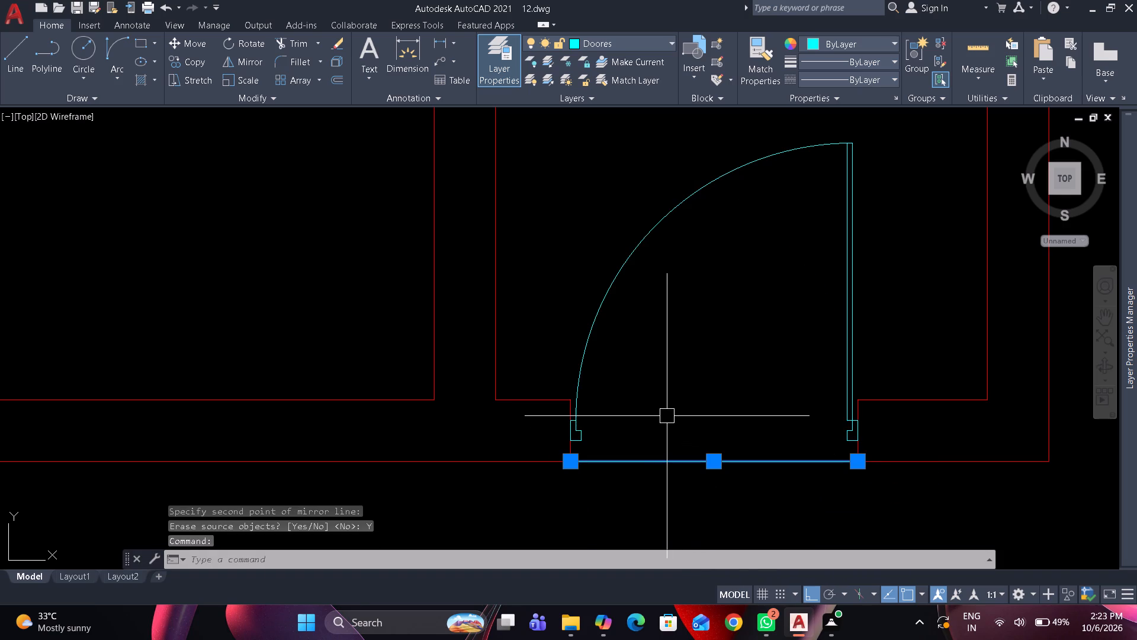
pyautogui.write('e')
pyautogui.press('space')
# Offset the inner face line of the bottom outer wall 3' upward into the room beside the entrance.
pyautogui.scroll(-3, 666, 415)
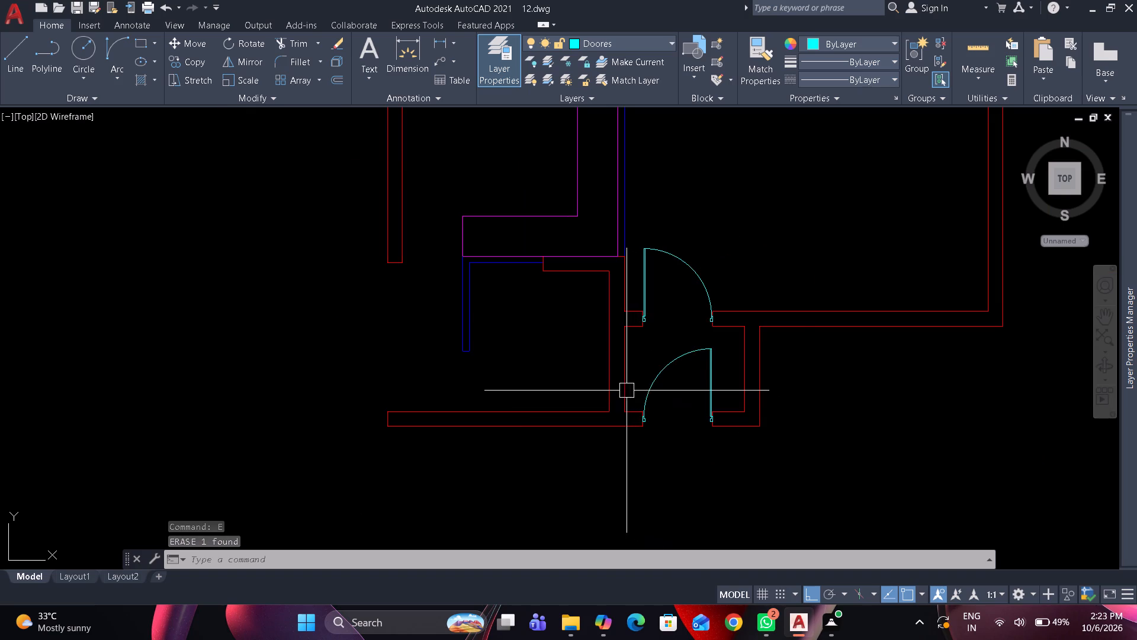
pyautogui.scroll(1, 599, 380)
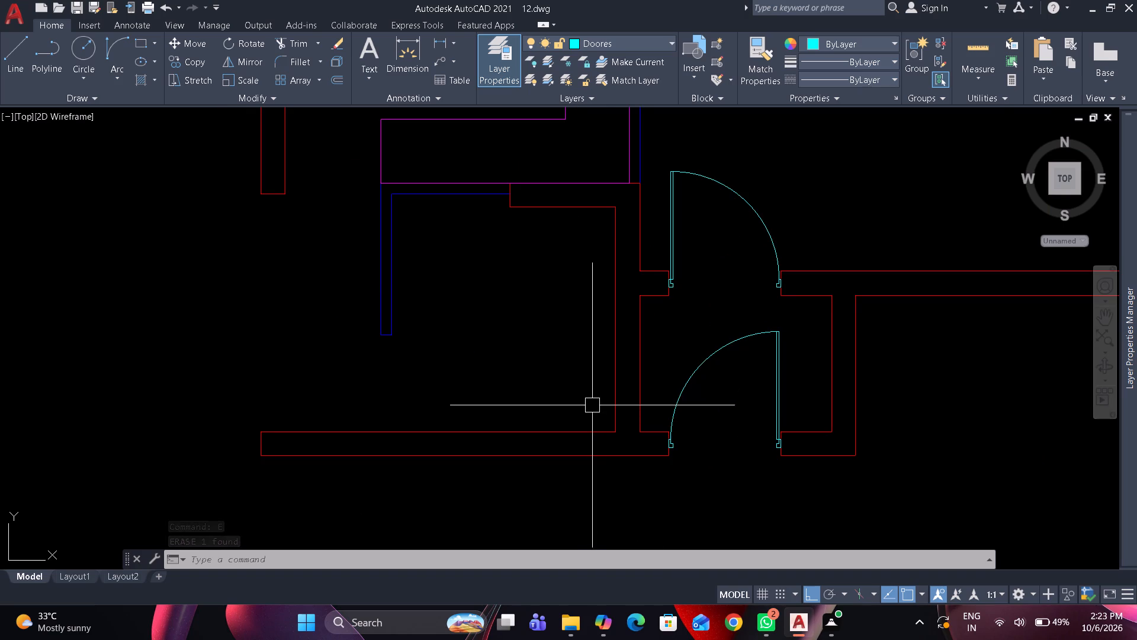
pyautogui.scroll(1, 635, 398)
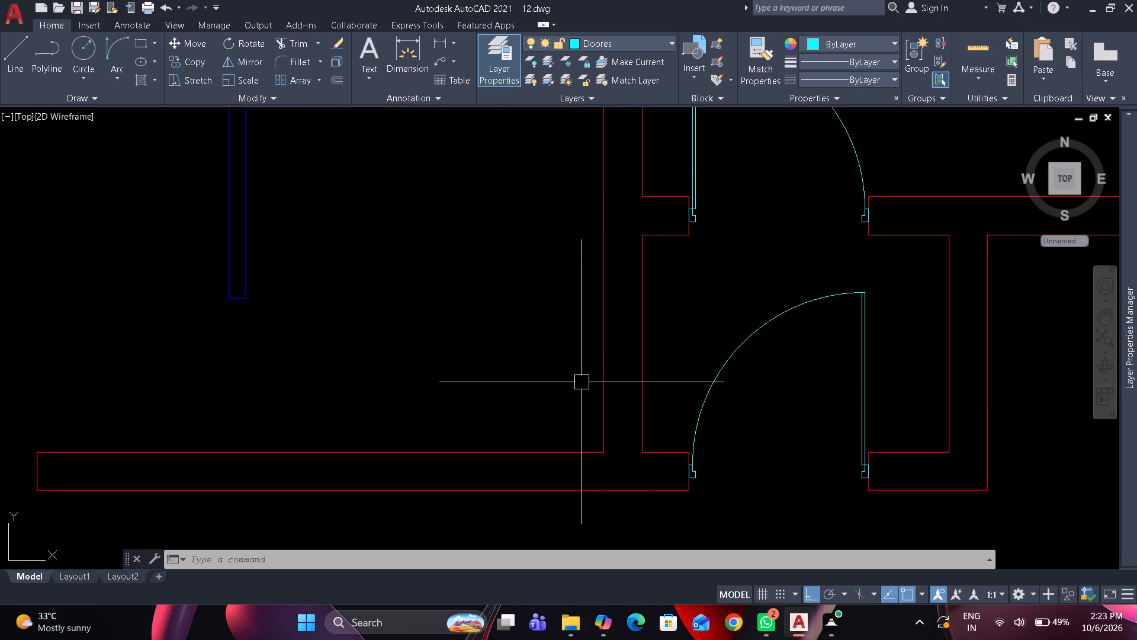
pyautogui.write('o')
pyautogui.press('space')
pyautogui.write("3'")
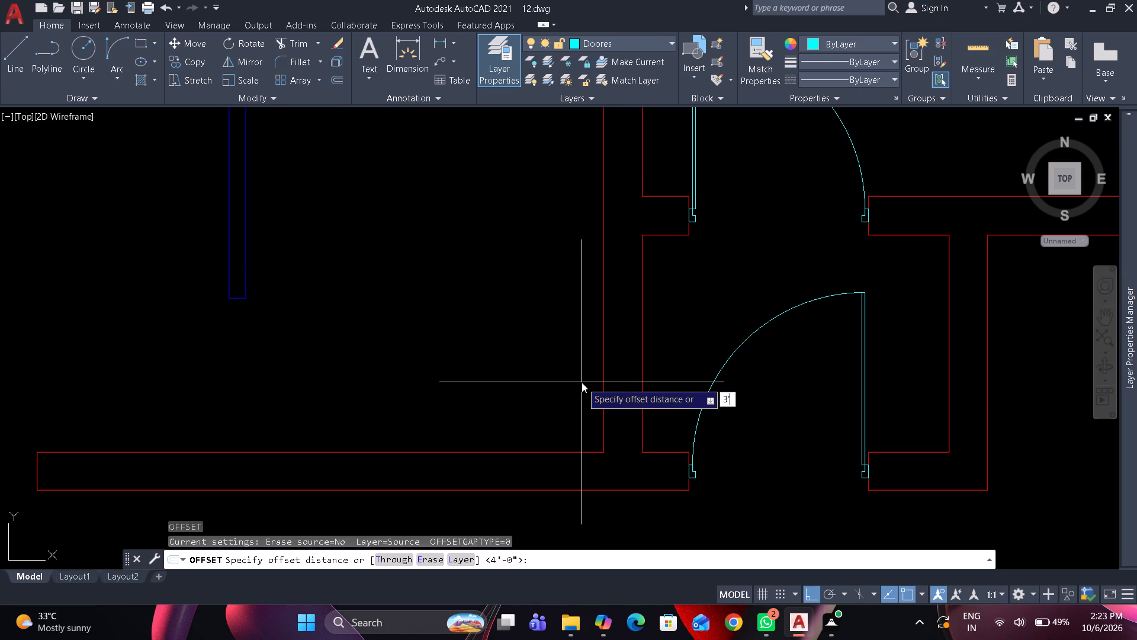
pyautogui.press('space')
pyautogui.moveTo(571, 455); pyautogui.dragTo(568, 446)
pyautogui.click(566, 418)
pyautogui.press('space')
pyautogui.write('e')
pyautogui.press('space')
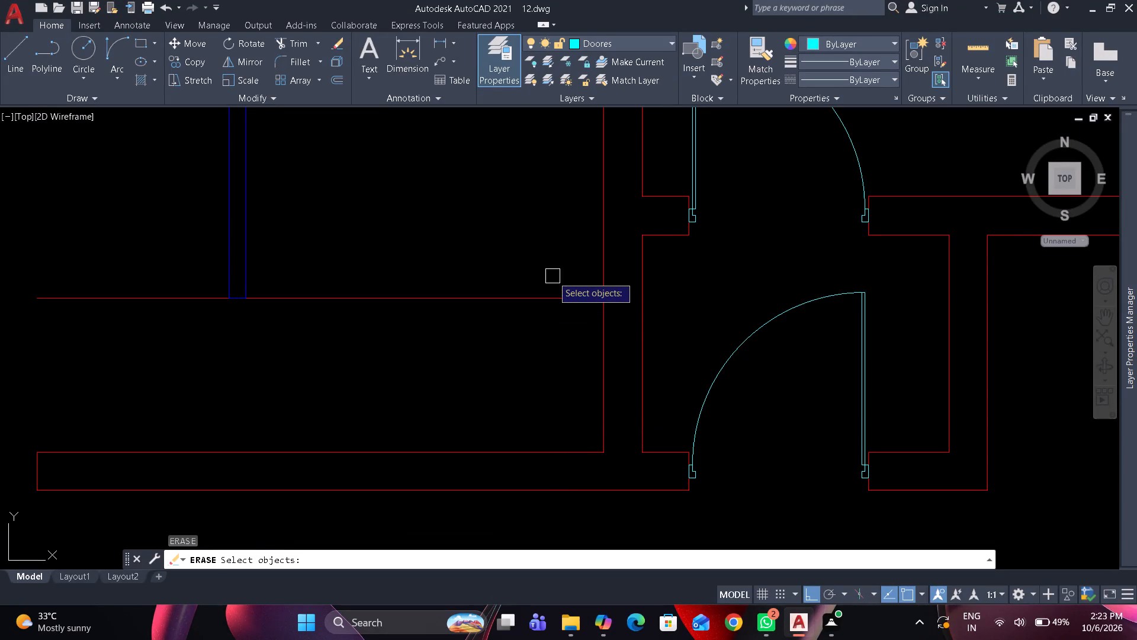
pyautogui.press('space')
# Extend the offset line across the vertical wall beside the entrance to that wall's far face.
pyautogui.press('e')
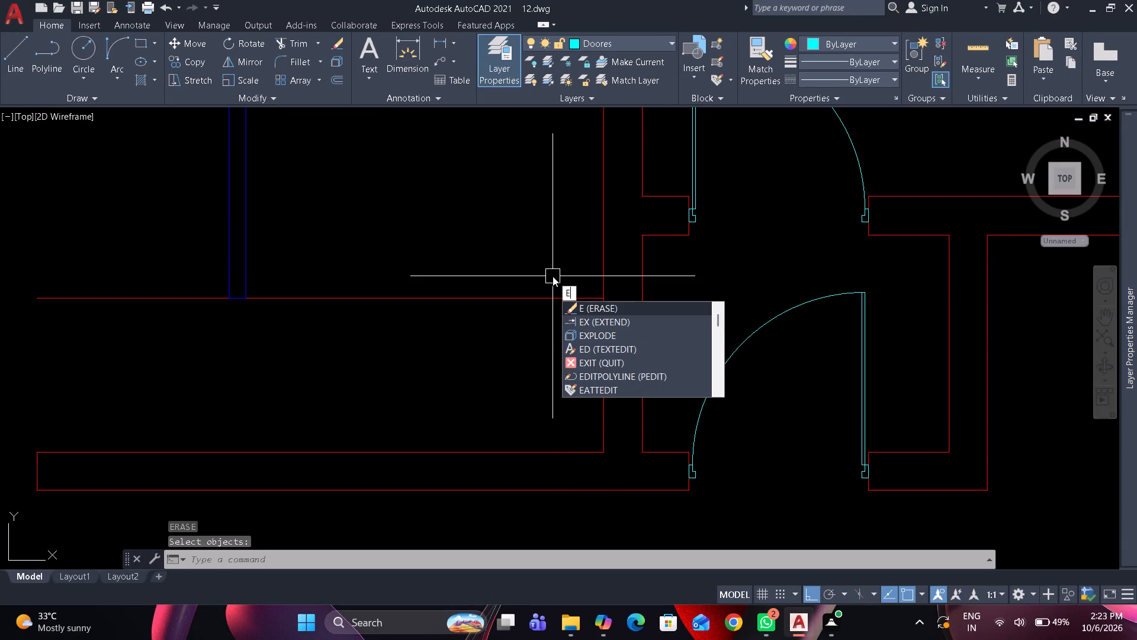
pyautogui.write('x')
pyautogui.press('space')
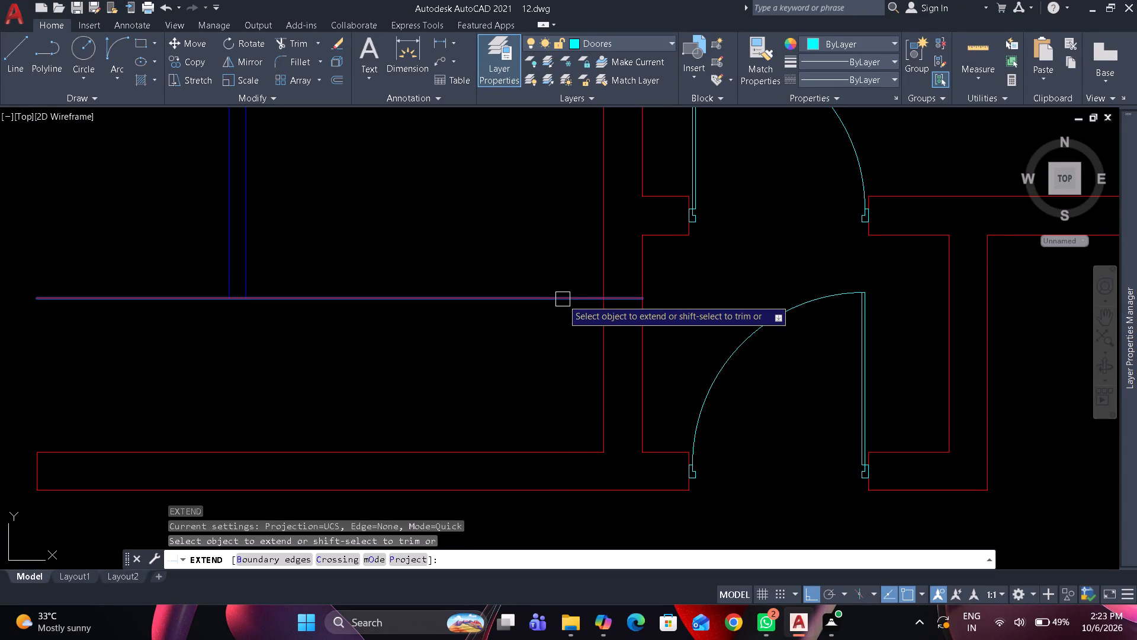
pyautogui.click(563, 299)
pyautogui.press('space')
# Trim the offset line on both sides of the blue inner wall, keeping the short piece across the vertical outer wall.
pyautogui.write('tr')
pyautogui.press('space')
pyautogui.click(561, 299)
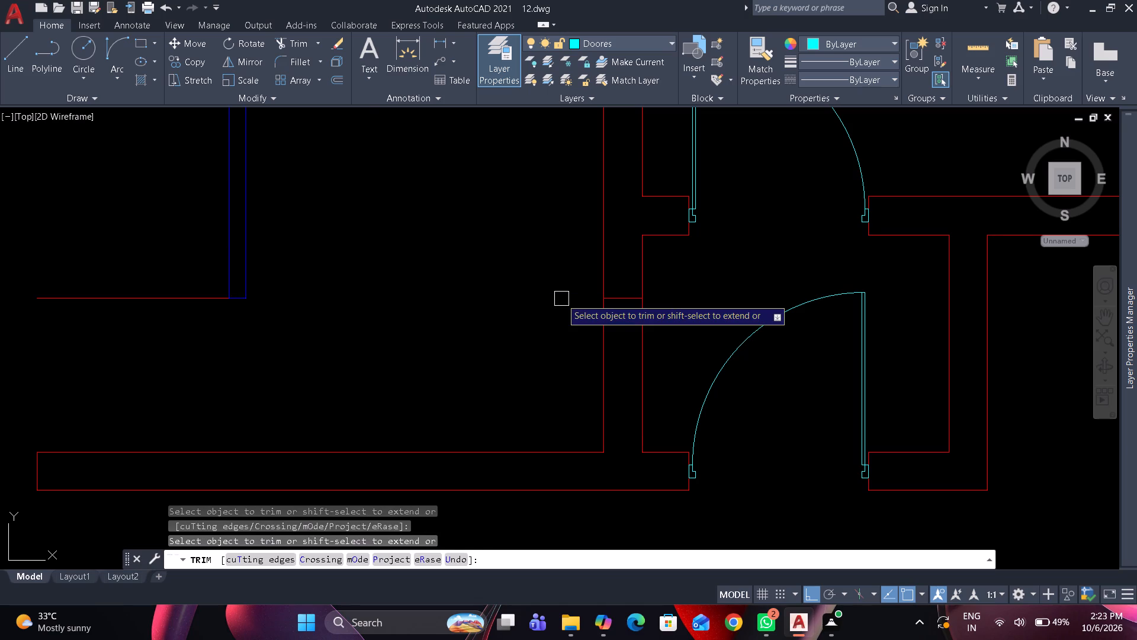
pyautogui.click(199, 299)
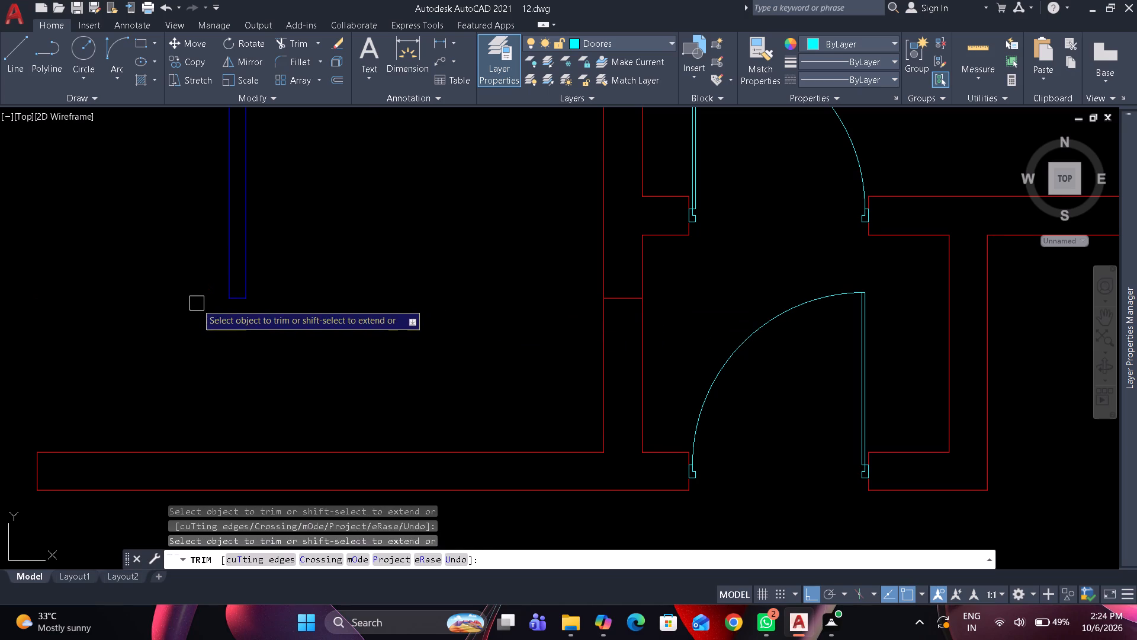
pyautogui.press('space')
# Erase the leftover red line segment overlapping the lower end of the blue inner wall.
pyautogui.click(235, 305)
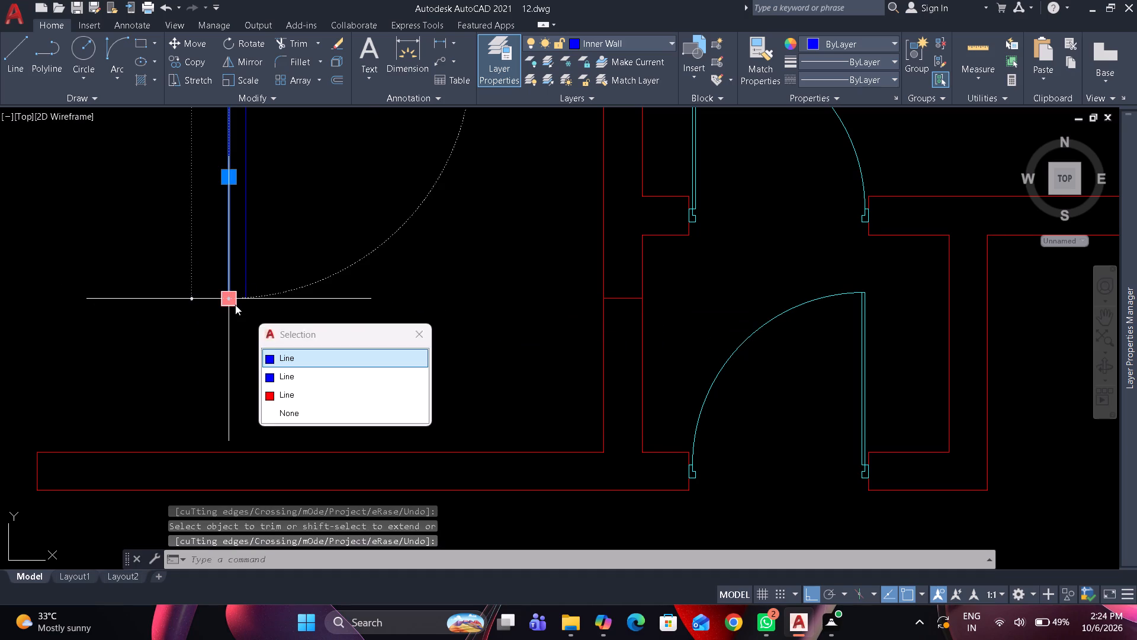
pyautogui.click(288, 396)
pyautogui.write('e')
pyautogui.press('space')
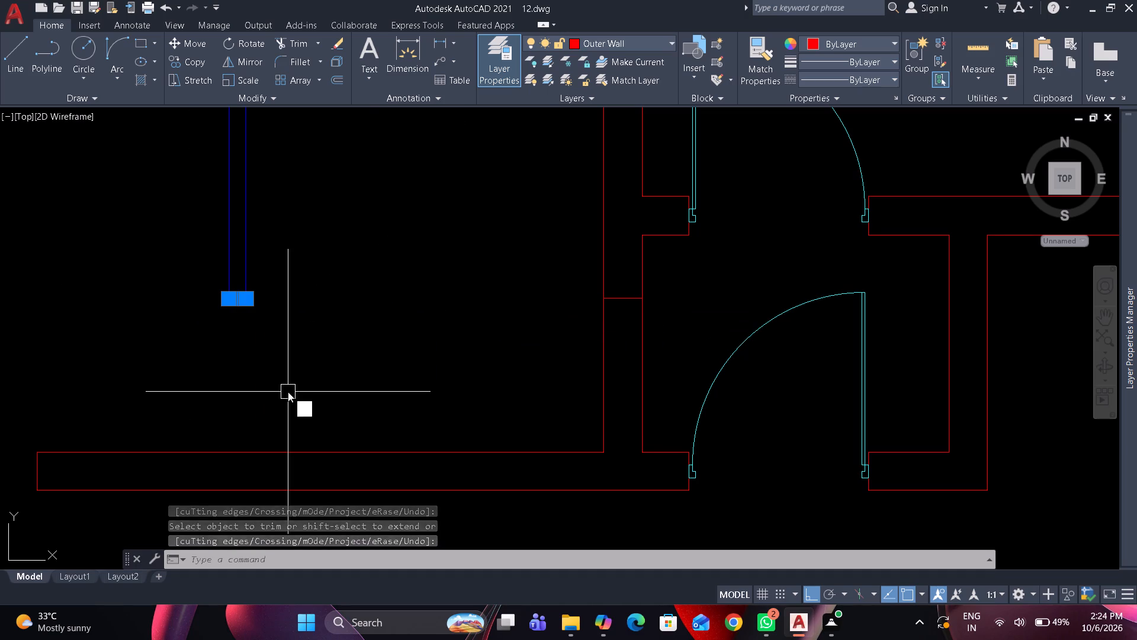
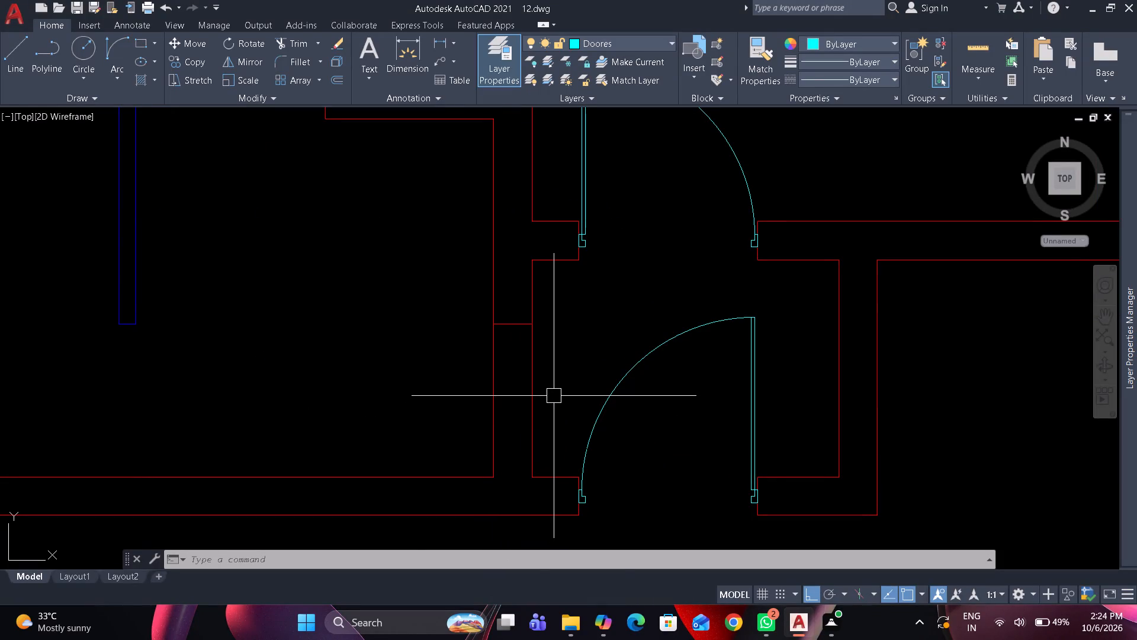
# Join the two inner face segments of the bottom outer wall into one continuous line across the opening beside the entrance.
pyautogui.click(553, 481)
pyautogui.click(449, 478)
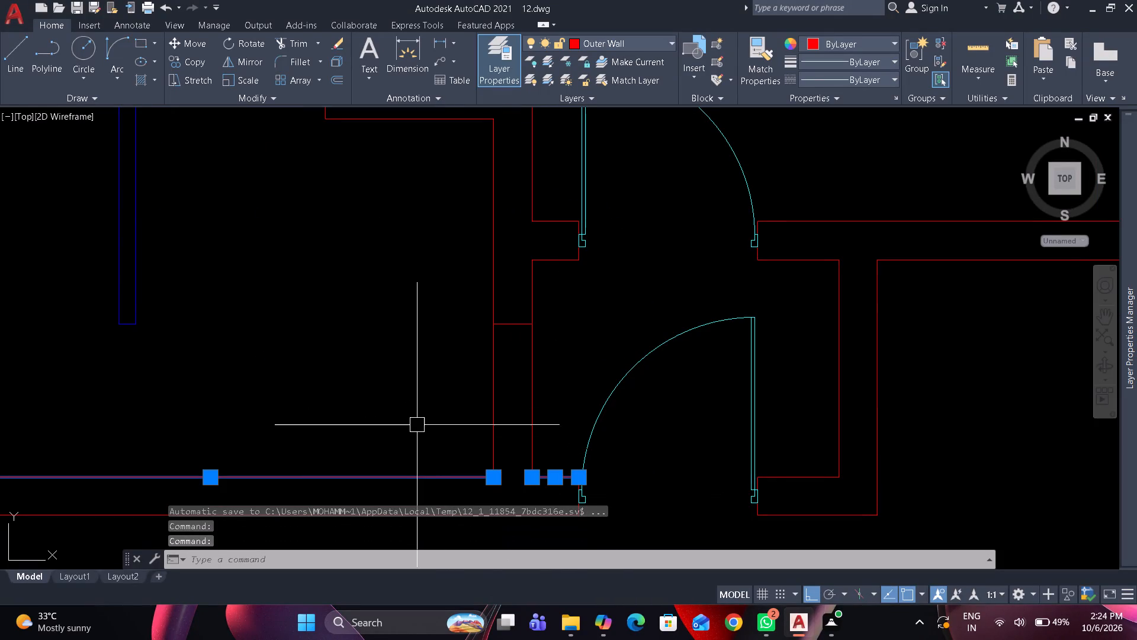
pyautogui.press('j')
pyautogui.press('space')
# Trim both vertical wall lines below the short cap line to clear the opening beside the entrance door.
pyautogui.write('tr')
pyautogui.press('space')
pyautogui.moveTo(417, 411); pyautogui.dragTo(445, 406)
pyautogui.click(541, 391)
pyautogui.press('space')
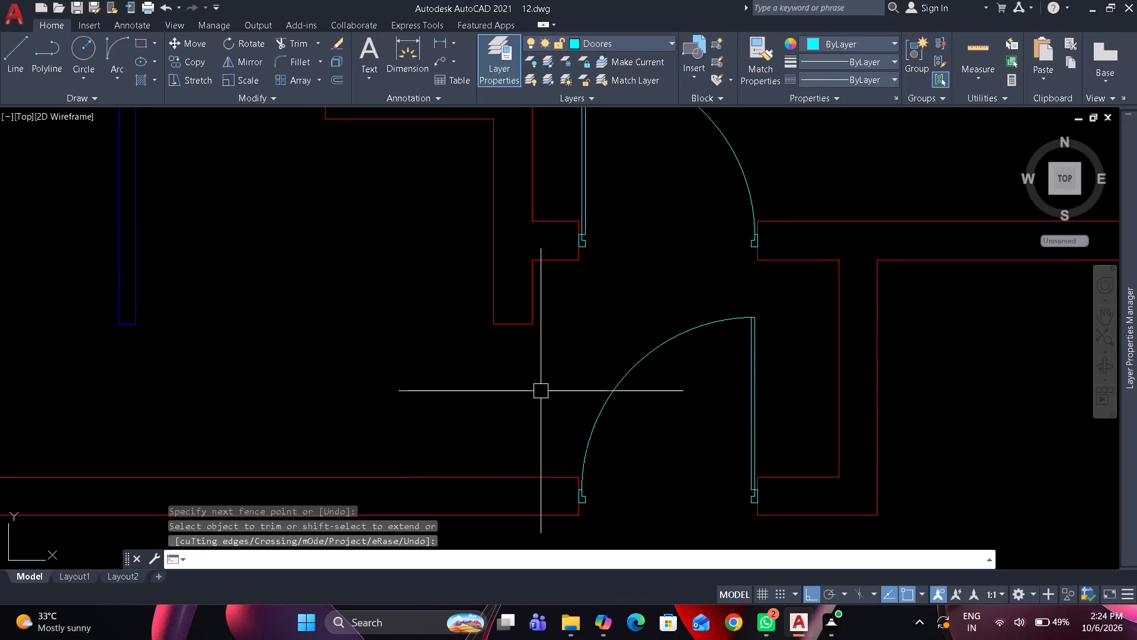
# Measure the width of the door opening in the small blue-walled room.
pyautogui.scroll(-3, 538, 376)
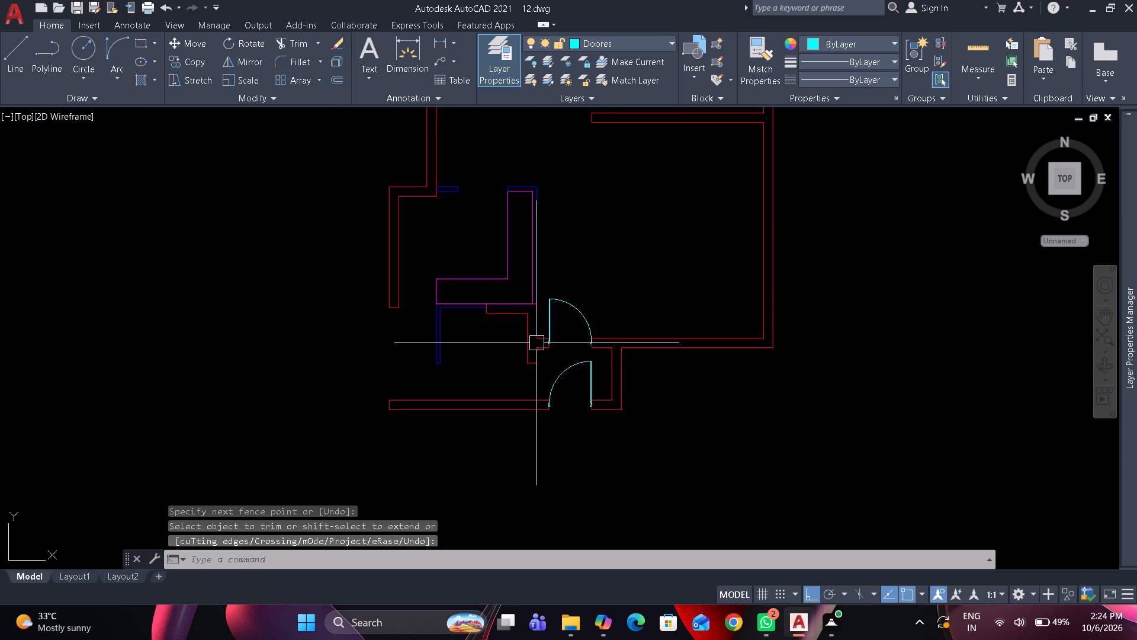
pyautogui.moveTo(537, 343); pyautogui.dragTo(538, 491, button='middle')
pyautogui.moveTo(548, 320); pyautogui.dragTo(547, 383, button='middle')
pyautogui.scroll(1, 527, 227)
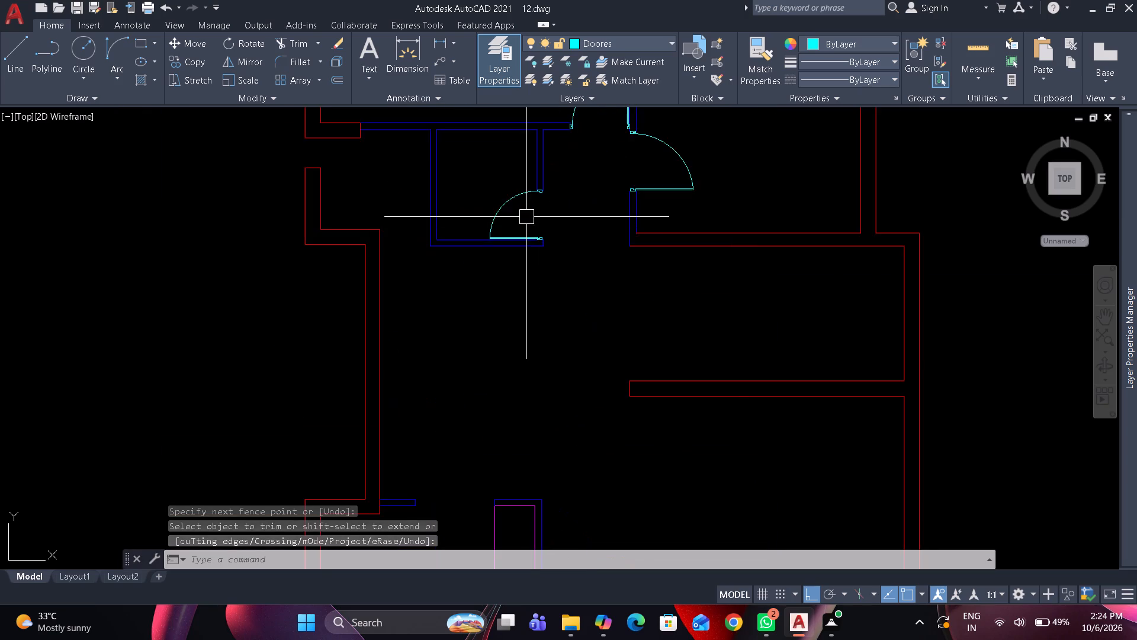
pyautogui.scroll(2, 526, 217)
pyautogui.moveTo(526, 208); pyautogui.dragTo(531, 270, button='middle')
pyautogui.scroll(1, 531, 271)
pyautogui.write('dim')
pyautogui.press('space')
pyautogui.scroll(2, 613, 188)
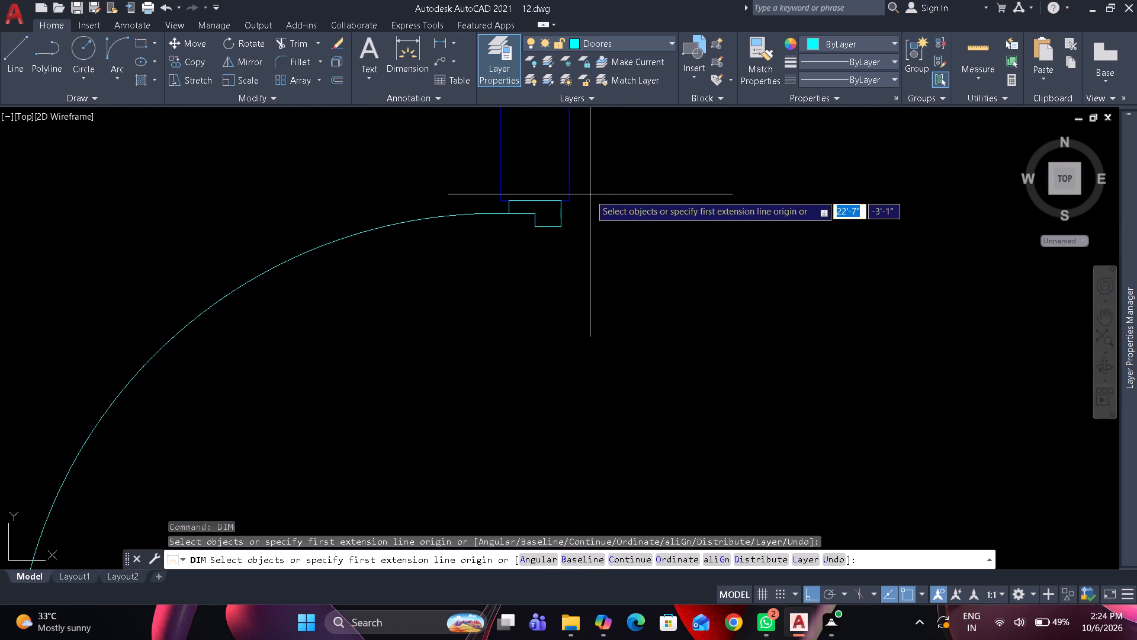
pyautogui.click(577, 199)
pyautogui.press('space')
pyautogui.press('space')
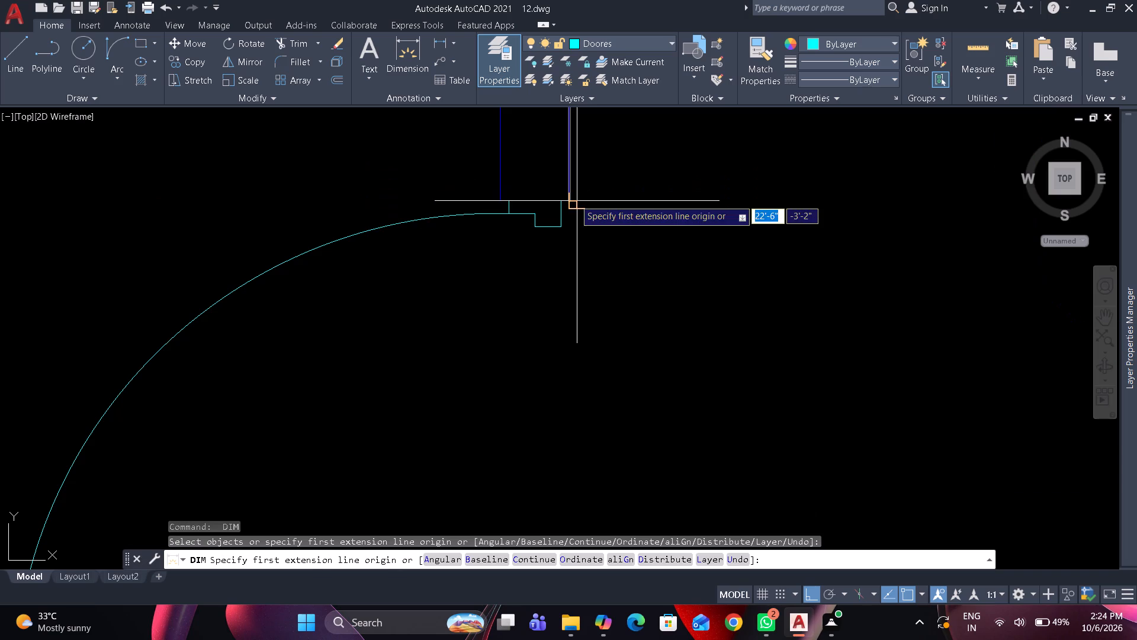
pyautogui.click(568, 200)
pyautogui.scroll(-4, 568, 200)
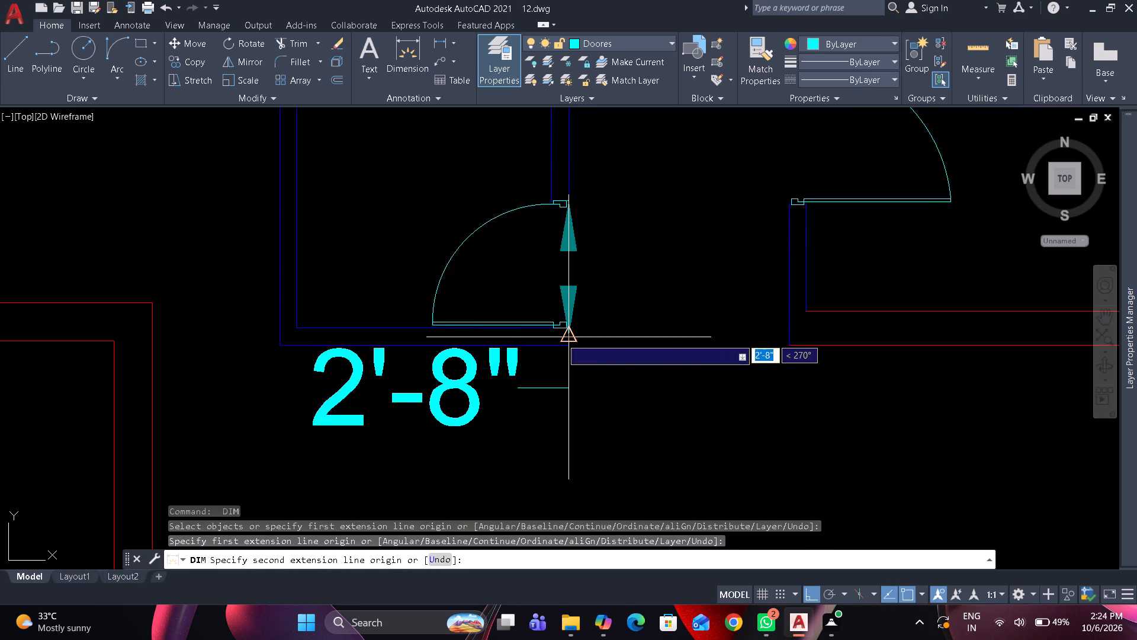
pyautogui.scroll(3, 563, 332)
pyautogui.press('space')
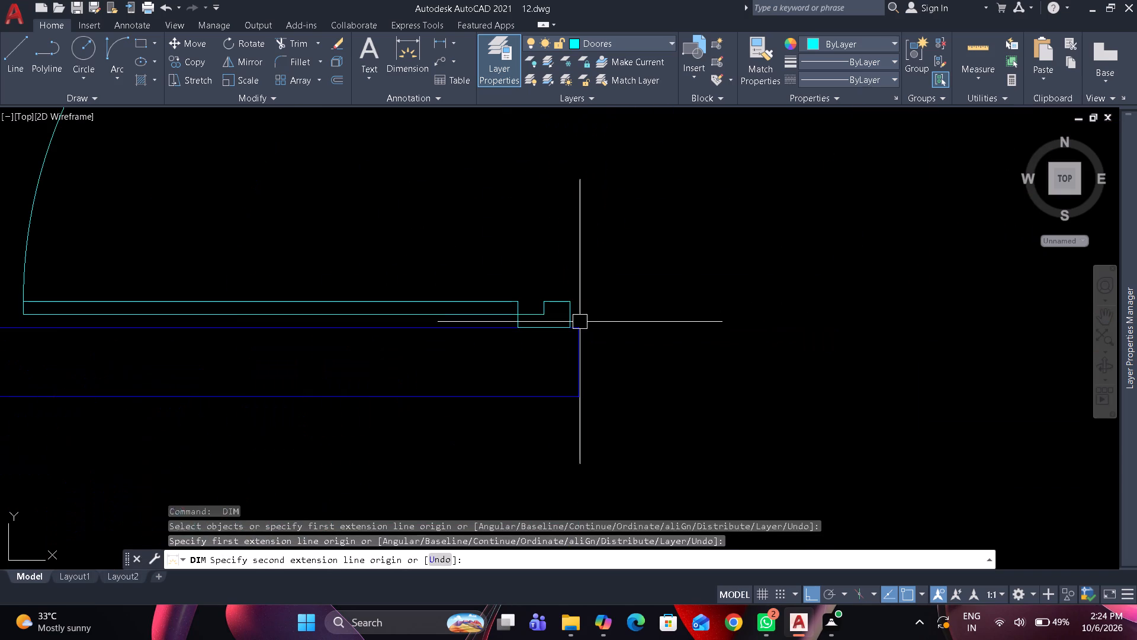
# Copy the lower door jamb from the small blue-walled room to the midpoint of the wall end above the new opening.
pyautogui.click(575, 311)
pyautogui.write('co')
pyautogui.press('space')
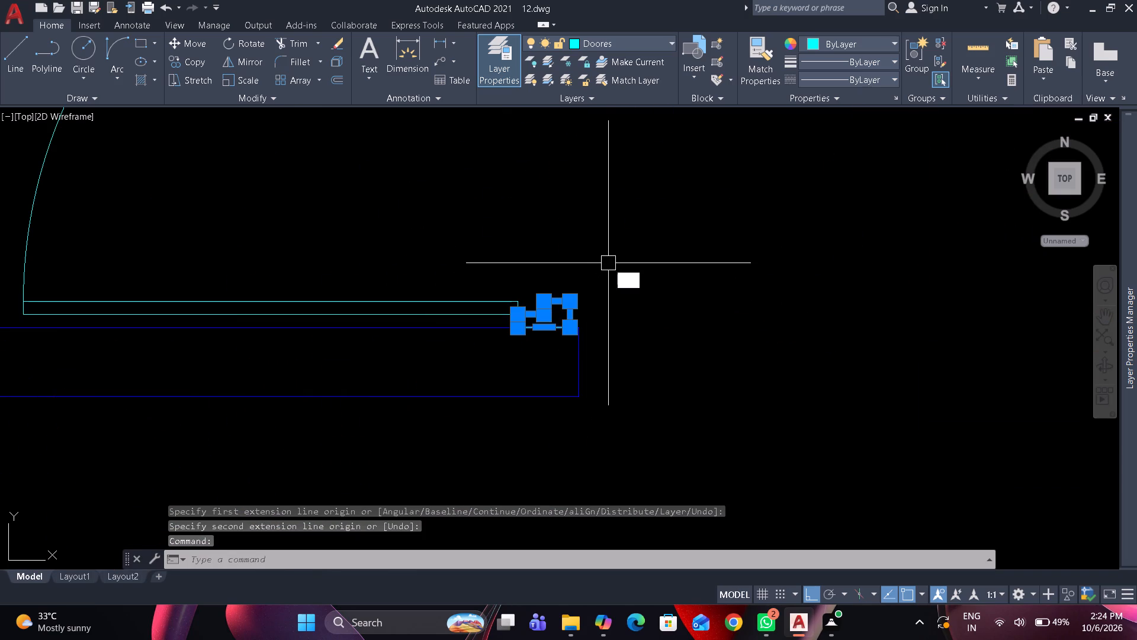
pyautogui.click(547, 328)
pyautogui.scroll(-10, 555, 239)
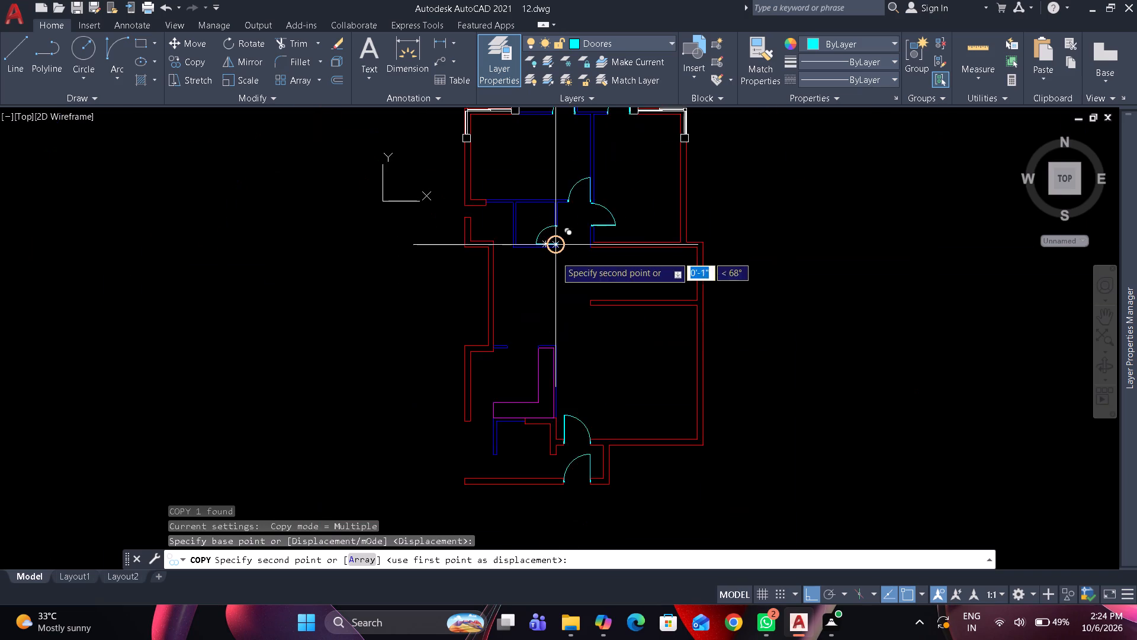
pyautogui.scroll(3, 538, 408)
pyautogui.scroll(2, 631, 327)
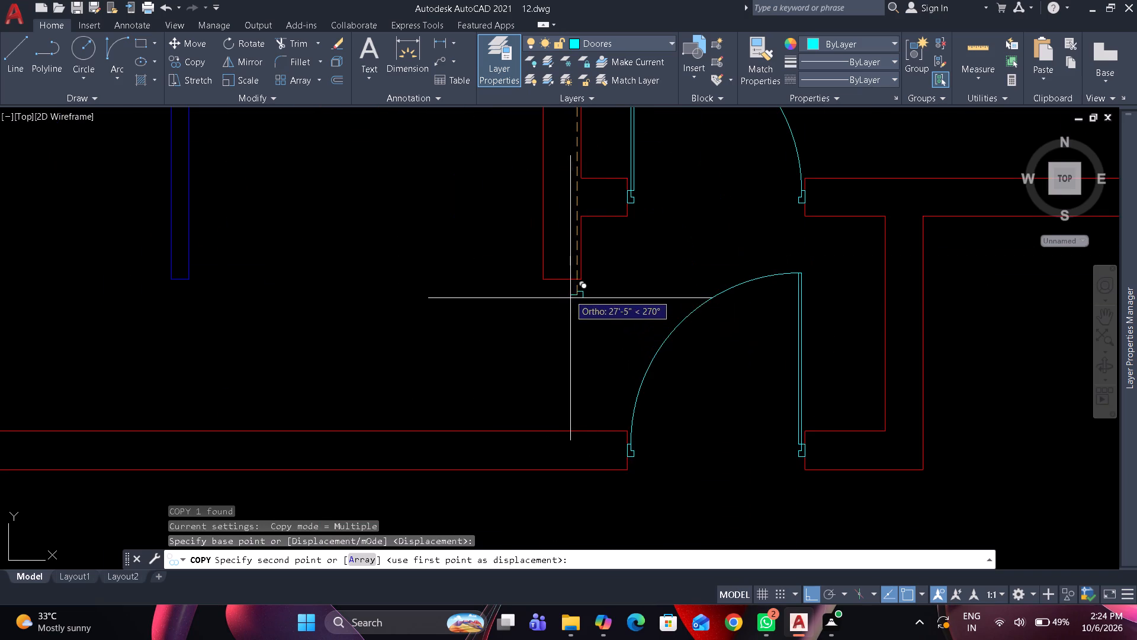
pyautogui.click(564, 278)
pyautogui.scroll(3, 564, 278)
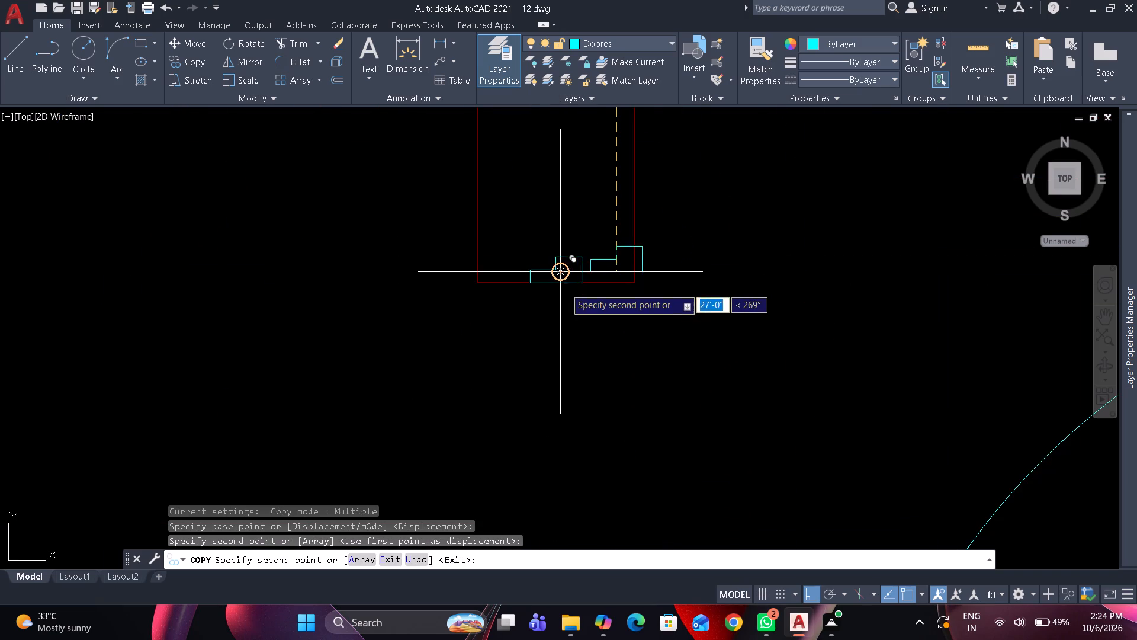
pyautogui.press('space')
# Move the copied jamb 3' straight down onto the inner face of the bottom outer wall.
pyautogui.click(570, 264)
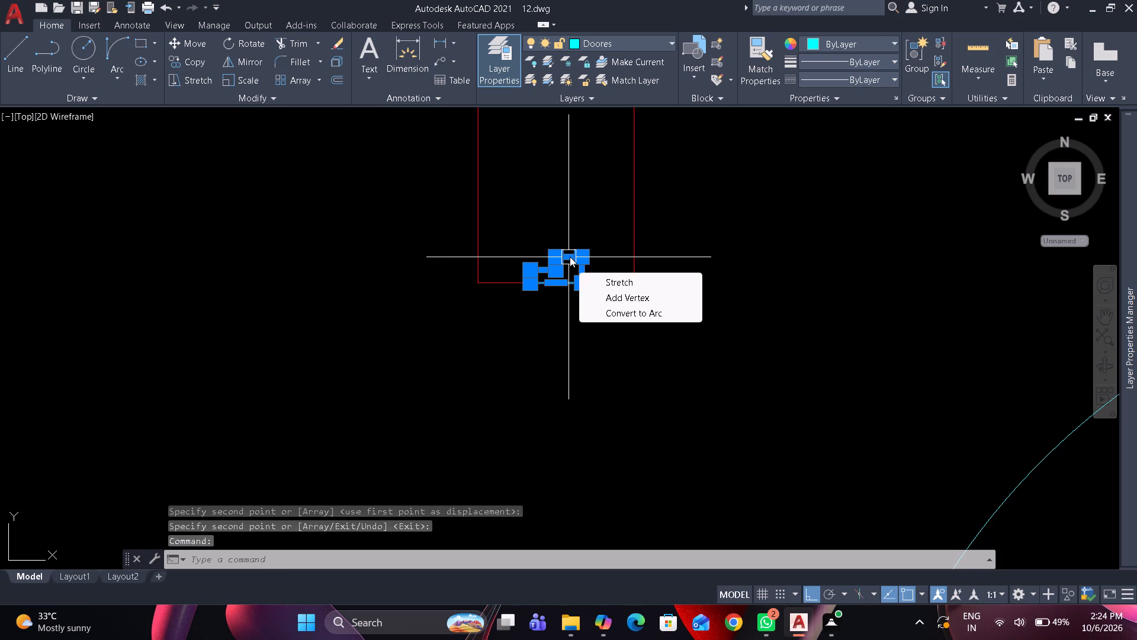
pyautogui.press('m')
pyautogui.write('m')
pyautogui.press('space')
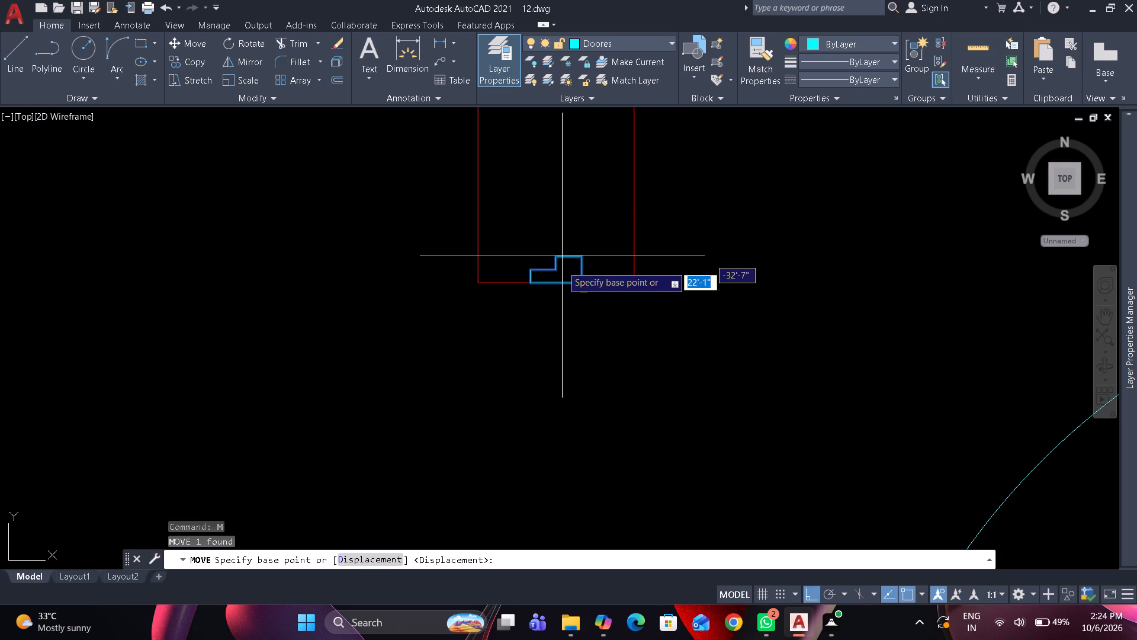
pyautogui.click(557, 282)
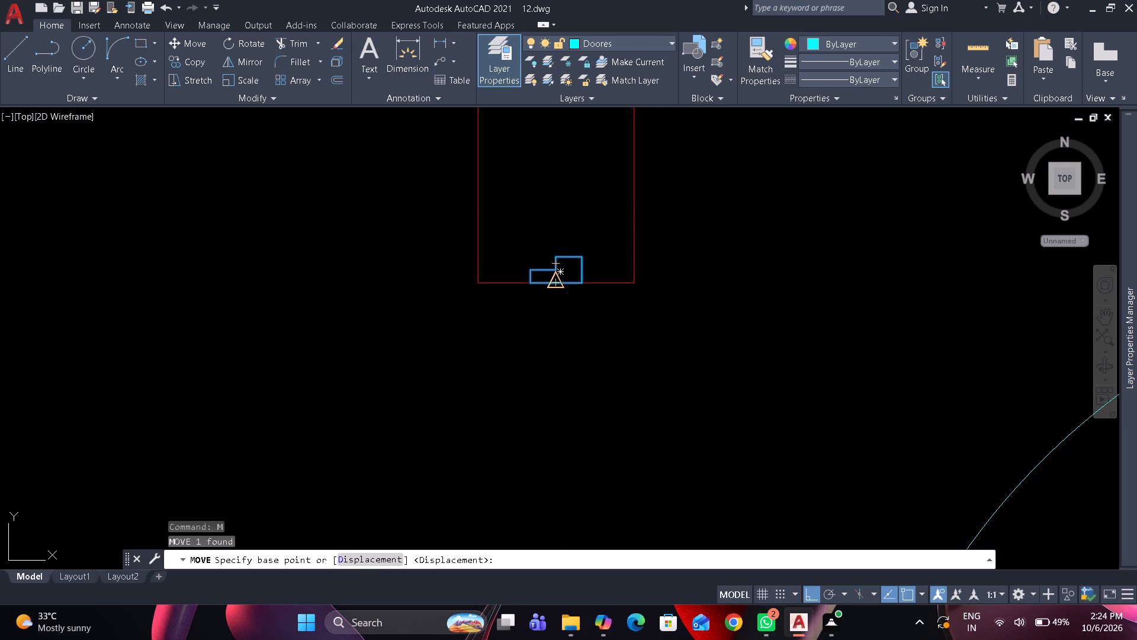
pyautogui.scroll(-6, 557, 282)
pyautogui.scroll(3, 557, 316)
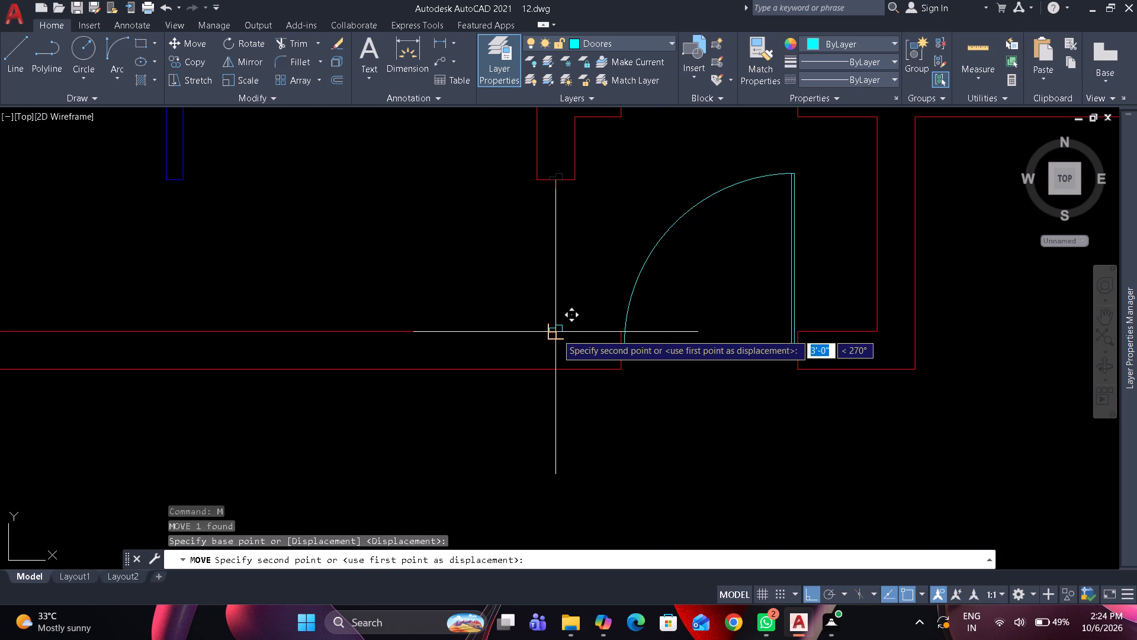
pyautogui.click(557, 334)
# Draw a vertical helper line across the new opening from the wall end's corner down to the bottom wall's inner face.
pyautogui.press('l')
pyautogui.press('space')
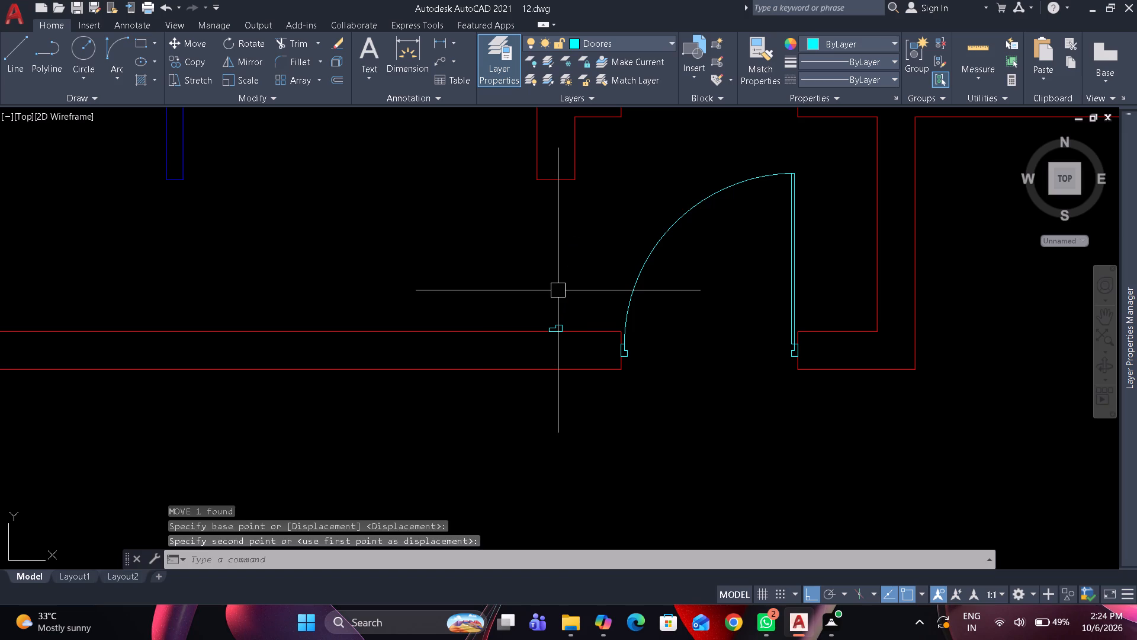
pyautogui.click(579, 183)
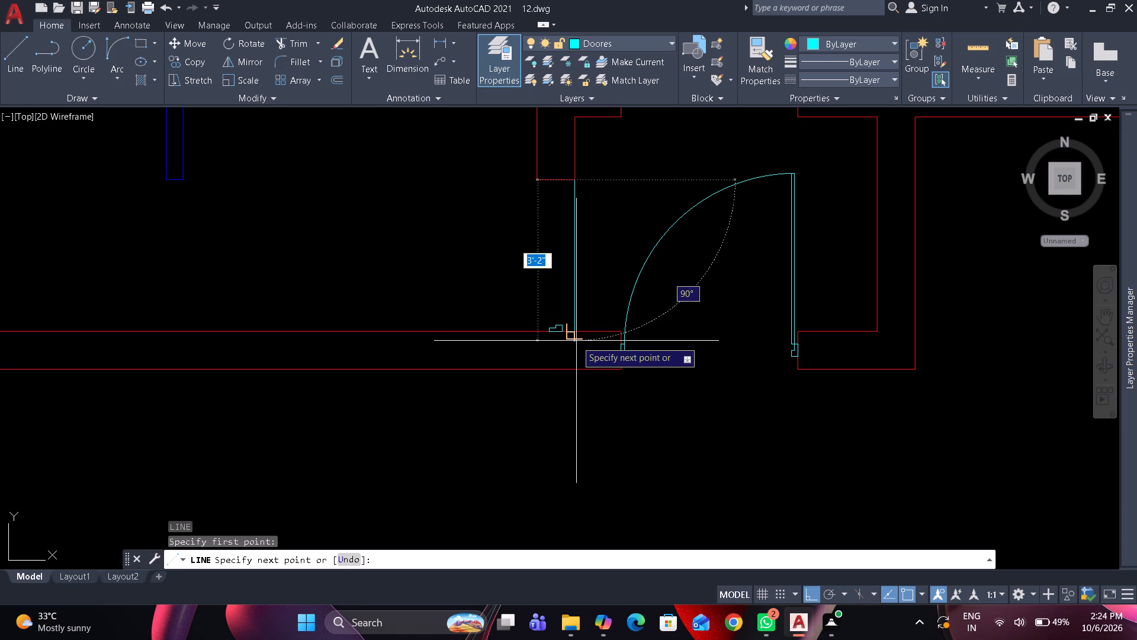
pyautogui.click(574, 334)
pyautogui.press('space')
# Mirror the lower jamb about a horizontal axis through the helper line's midpoint, keeping the original.
pyautogui.moveTo(563, 324); pyautogui.dragTo(556, 316)
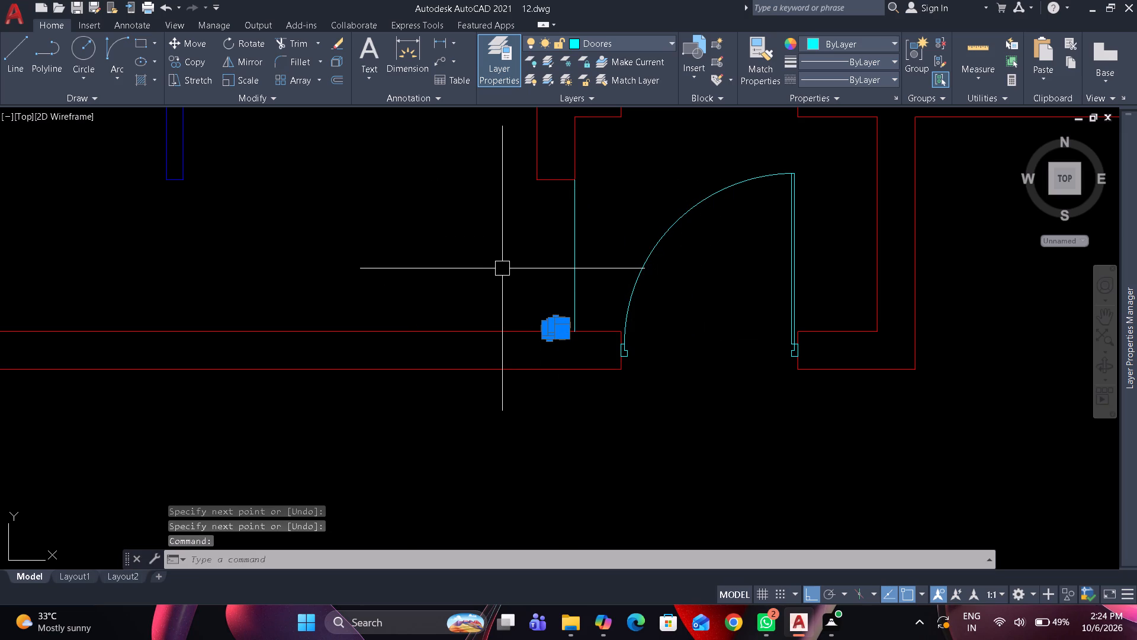
pyautogui.press('m')
pyautogui.write('i')
pyautogui.press('space')
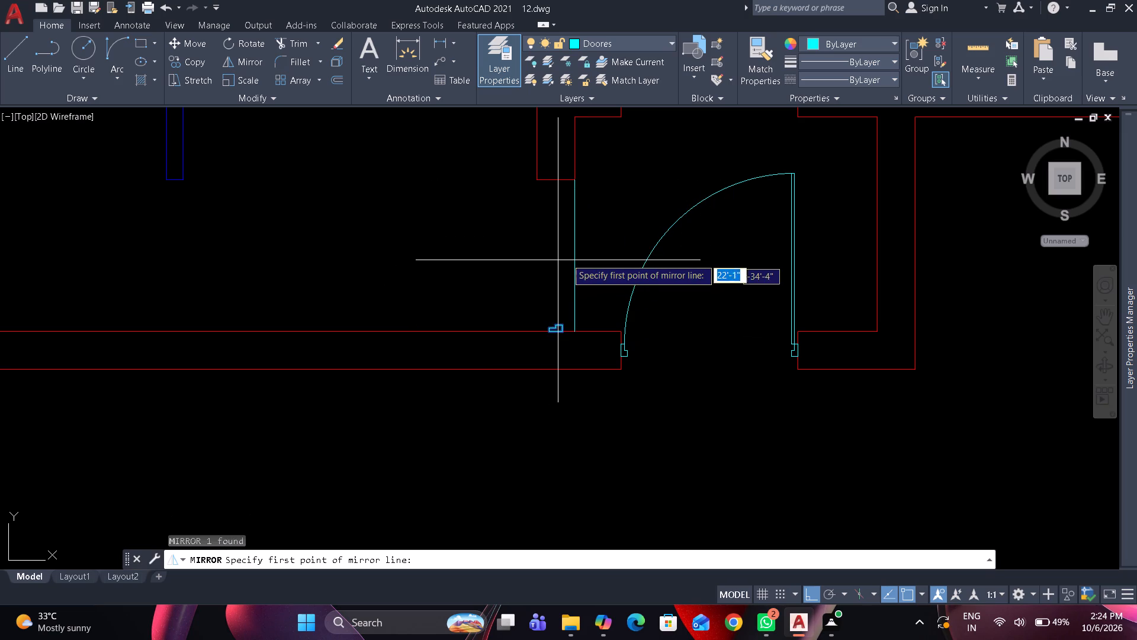
pyautogui.moveTo(573, 255); pyautogui.dragTo(579, 253)
pyautogui.click(602, 248)
pyautogui.press('space')
# Erase the vertical helper line across the new opening.
pyautogui.moveTo(597, 243); pyautogui.dragTo(576, 239)
pyautogui.click(573, 238)
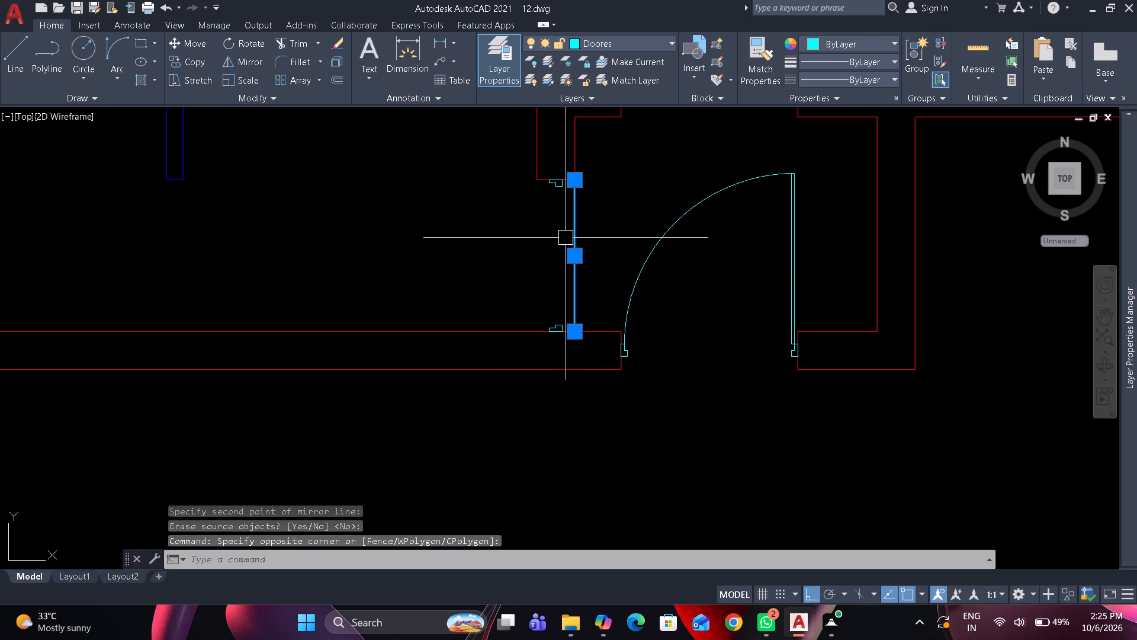
pyautogui.write('e')
pyautogui.press('space')
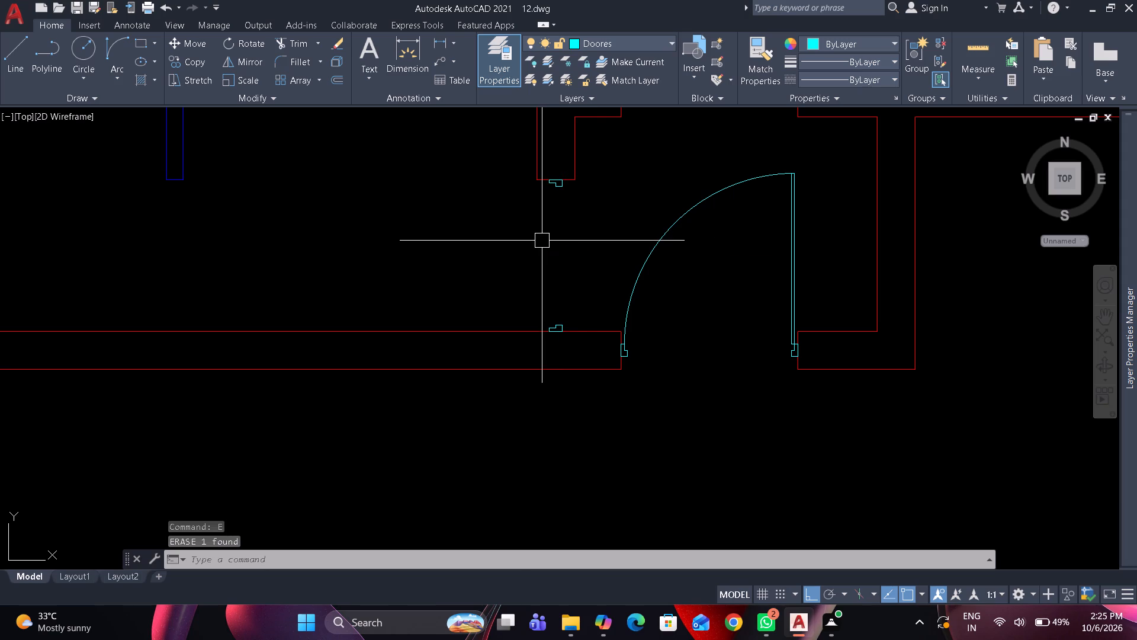
# Draw a rectangular door leaf about 1" wide and 2'-11" long between the two jambs of the new opening.
pyautogui.write('rec')
pyautogui.press('space')
pyautogui.scroll(1, 542, 239)
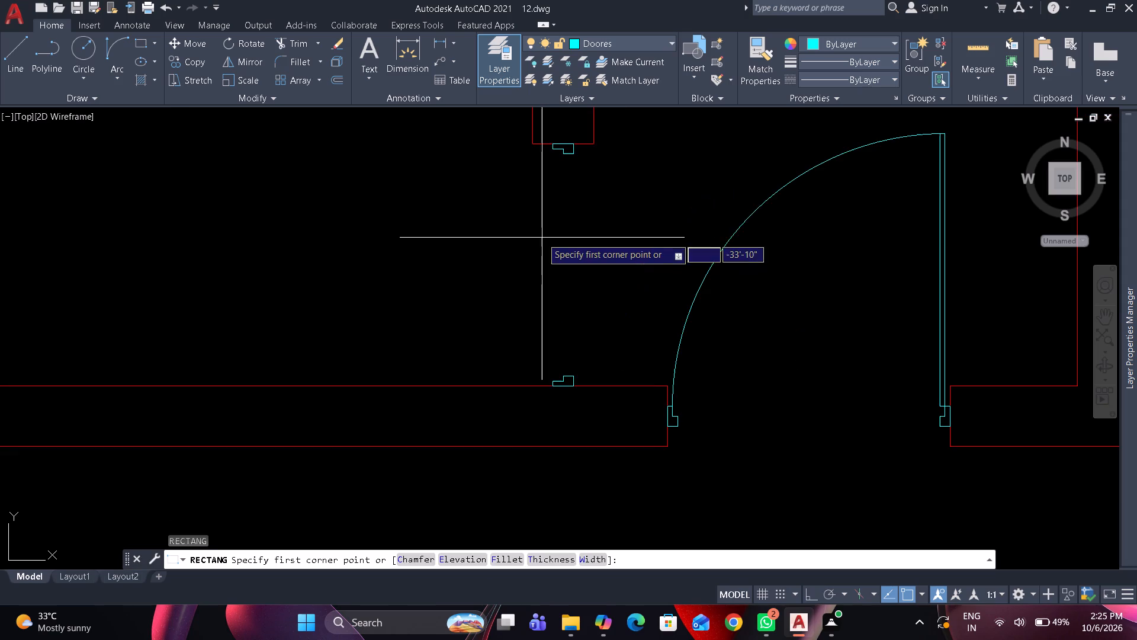
pyautogui.scroll(1, 548, 153)
pyautogui.click(548, 153)
pyautogui.scroll(-1, 526, 305)
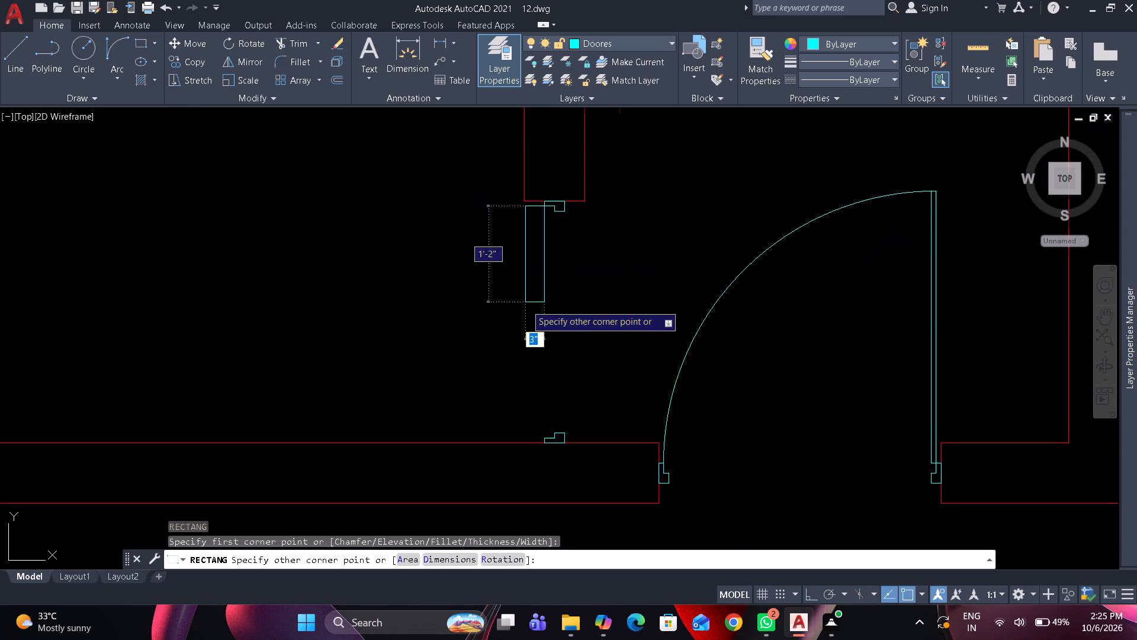
pyautogui.scroll(-1, 529, 309)
pyautogui.scroll(3, 531, 364)
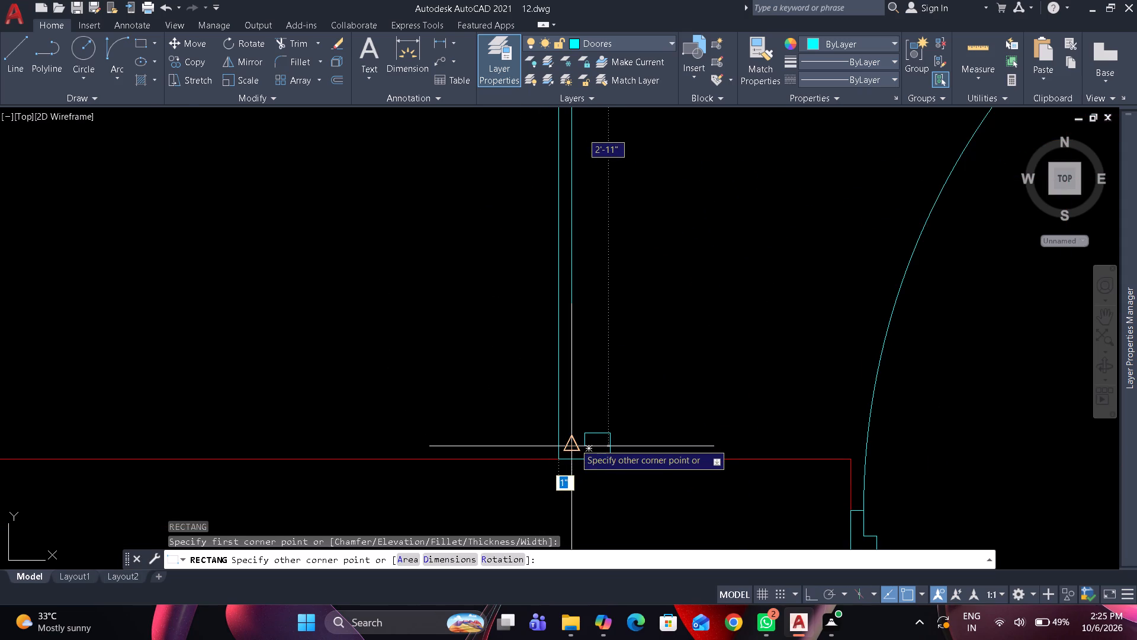
pyautogui.click(574, 443)
# Rotate the door leaf 90° about the lower jamb so it lies along the bottom wall, open into the room.
pyautogui.moveTo(574, 413); pyautogui.dragTo(574, 407)
pyautogui.write('ro')
pyautogui.press('space')
pyautogui.scroll(1, 585, 386)
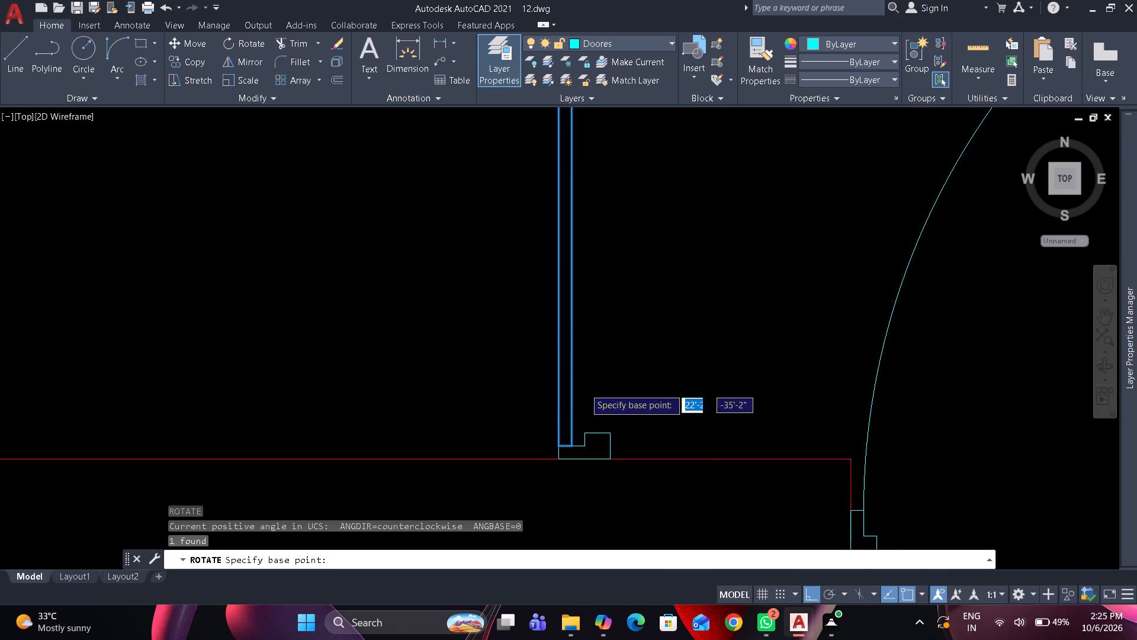
pyautogui.moveTo(536, 484); pyautogui.dragTo(572, 476)
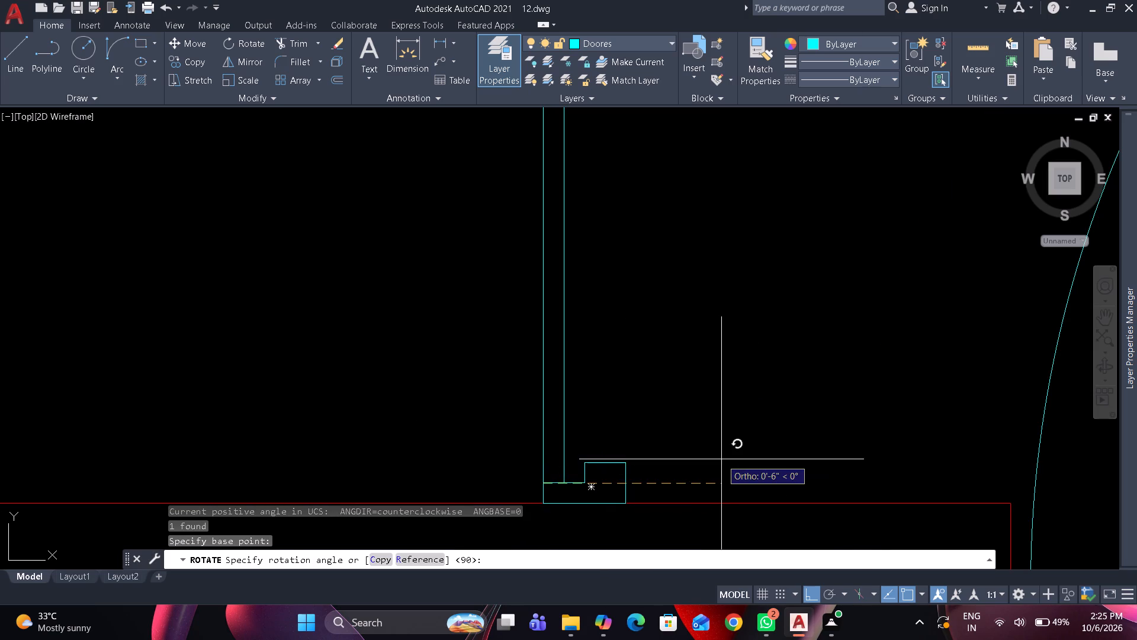
pyautogui.click(646, 325)
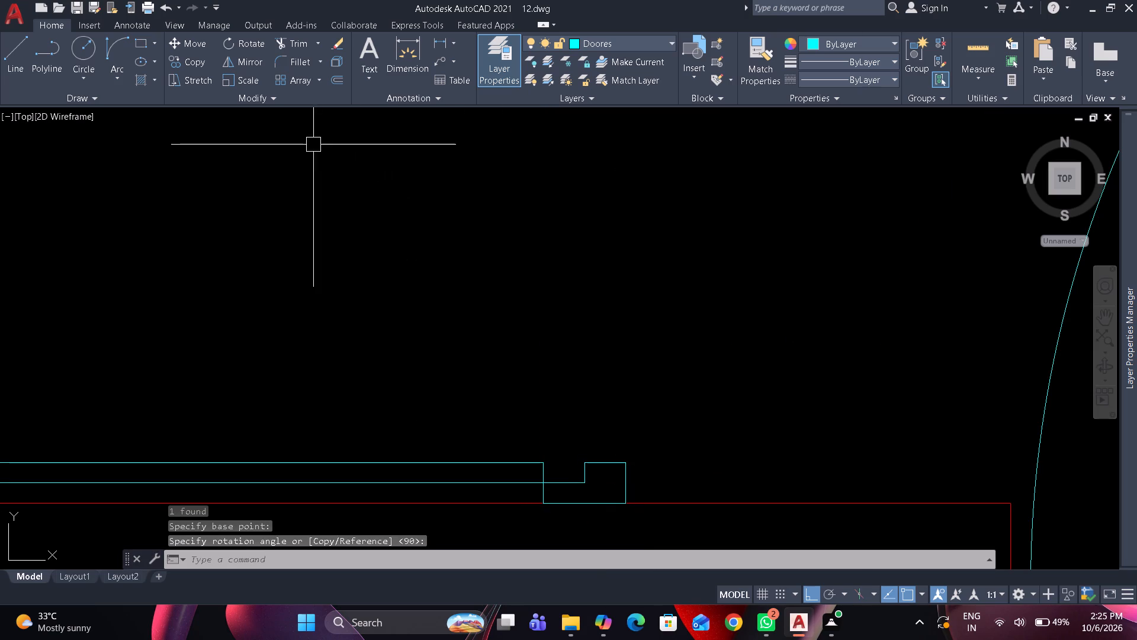
# Draw the door swing as a Start, End, Direction arc from the leaf's free end to the upper jamb, starting vertically.
pyautogui.click(120, 39)
pyautogui.scroll(-1, 221, 207)
pyautogui.moveTo(231, 219); pyautogui.dragTo(545, 261, button='middle')
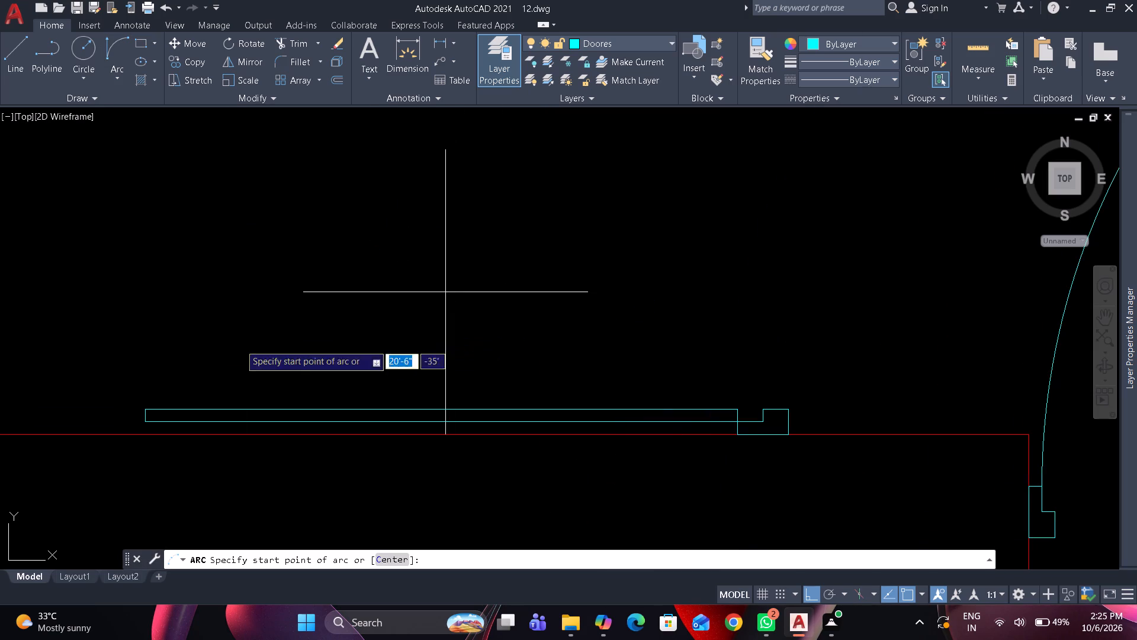
pyautogui.moveTo(136, 404); pyautogui.dragTo(158, 382)
pyautogui.scroll(-2, 256, 307)
pyautogui.moveTo(375, 283); pyautogui.dragTo(376, 325, button='middle')
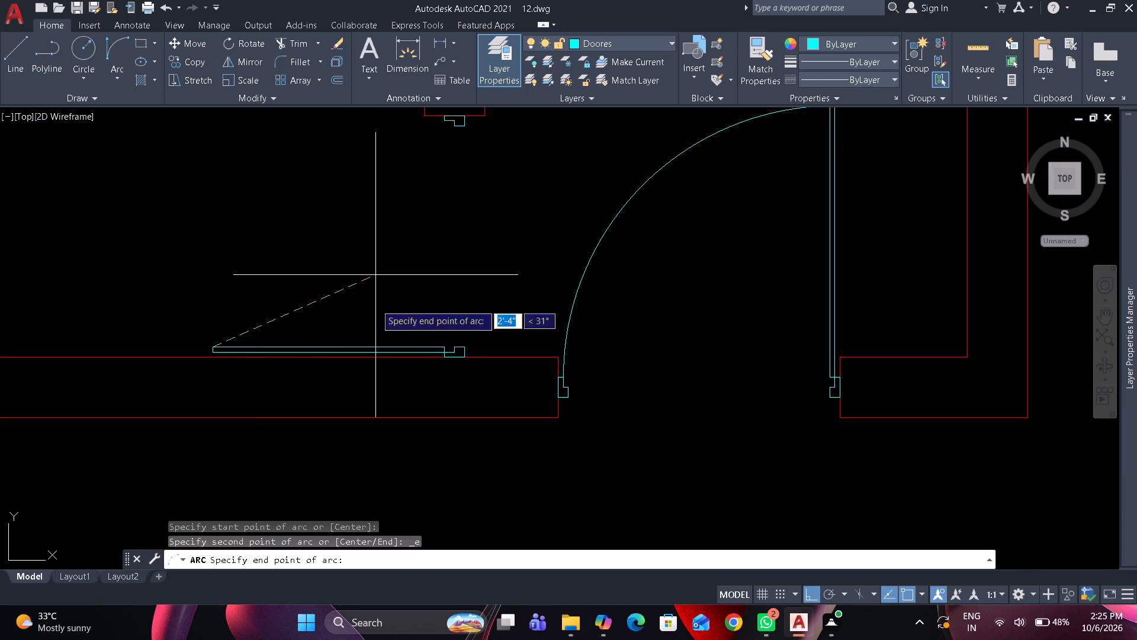
pyautogui.moveTo(376, 325); pyautogui.dragTo(378, 345, button='middle')
pyautogui.scroll(1, 439, 226)
pyautogui.click(447, 160)
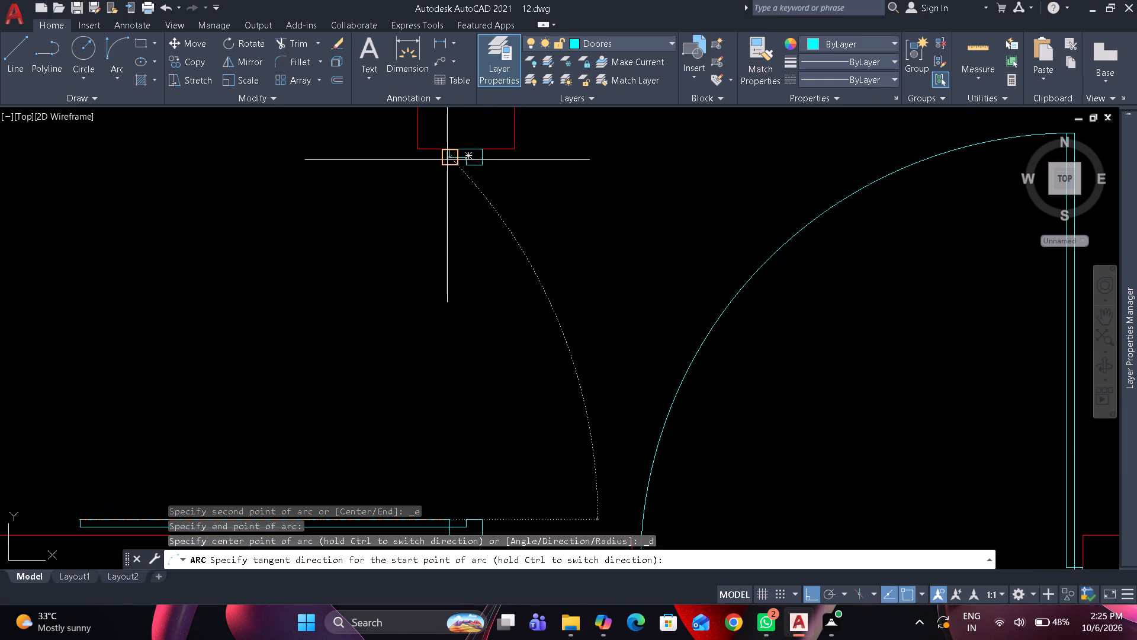
pyautogui.click(221, 180)
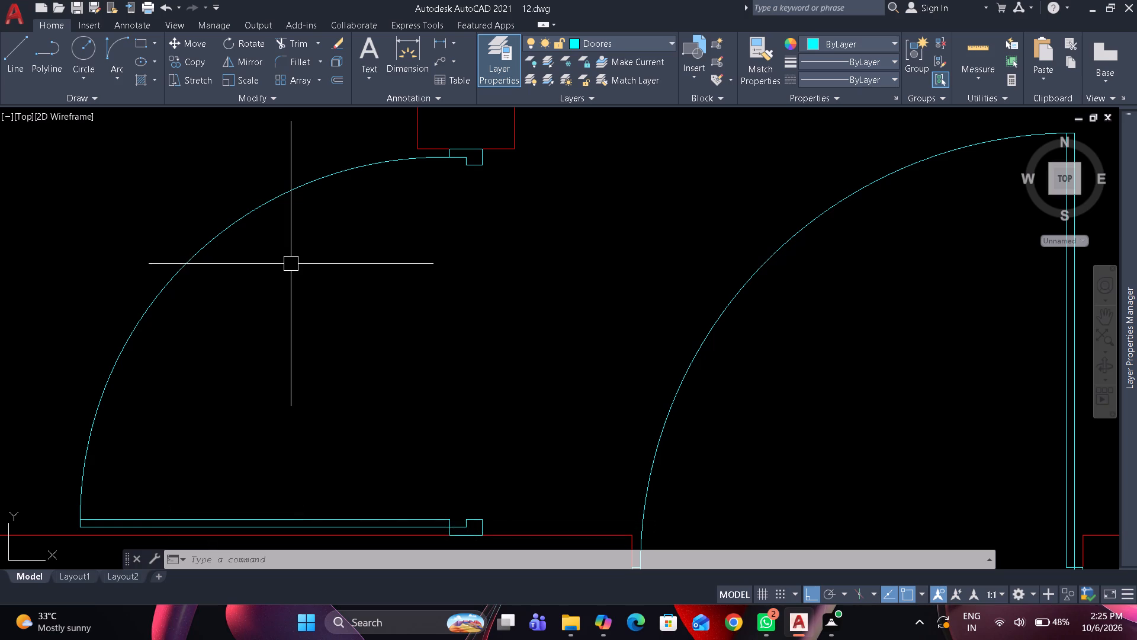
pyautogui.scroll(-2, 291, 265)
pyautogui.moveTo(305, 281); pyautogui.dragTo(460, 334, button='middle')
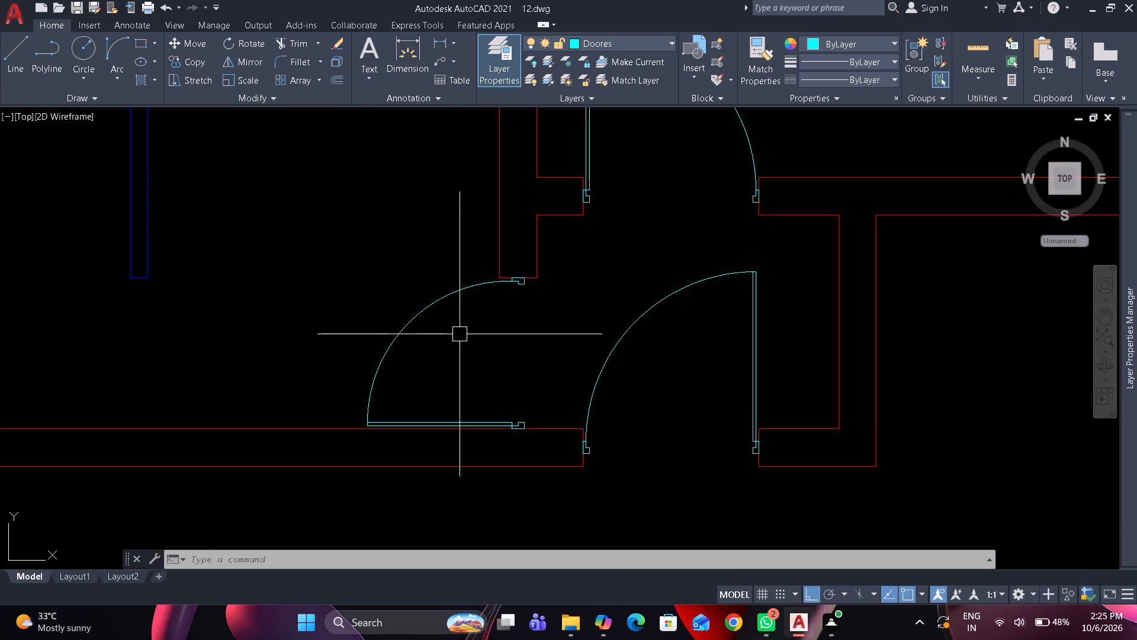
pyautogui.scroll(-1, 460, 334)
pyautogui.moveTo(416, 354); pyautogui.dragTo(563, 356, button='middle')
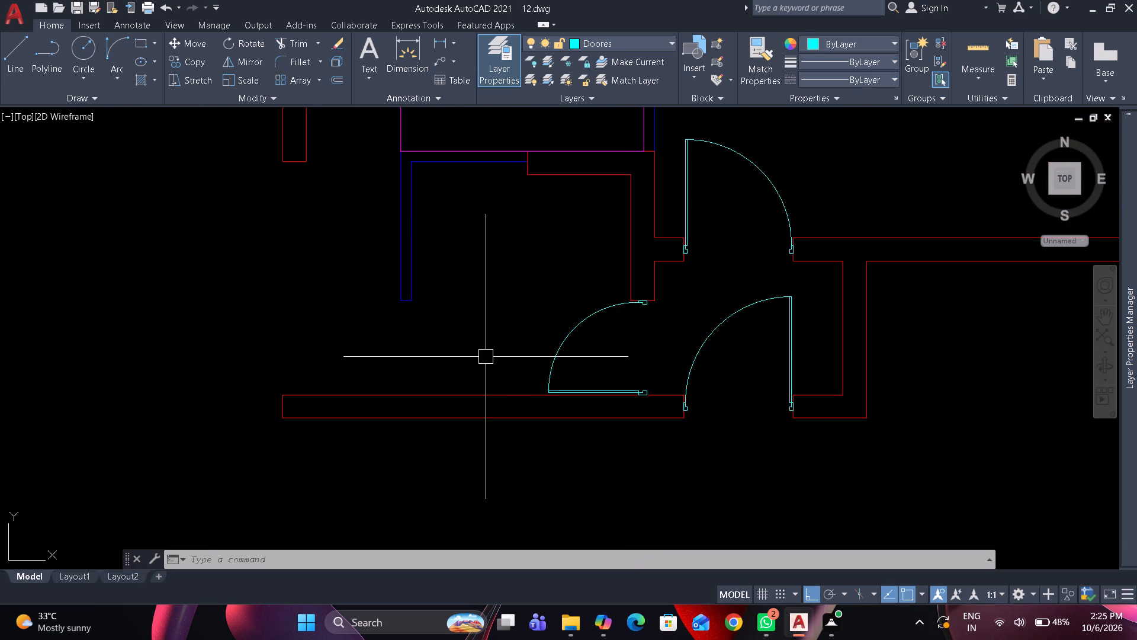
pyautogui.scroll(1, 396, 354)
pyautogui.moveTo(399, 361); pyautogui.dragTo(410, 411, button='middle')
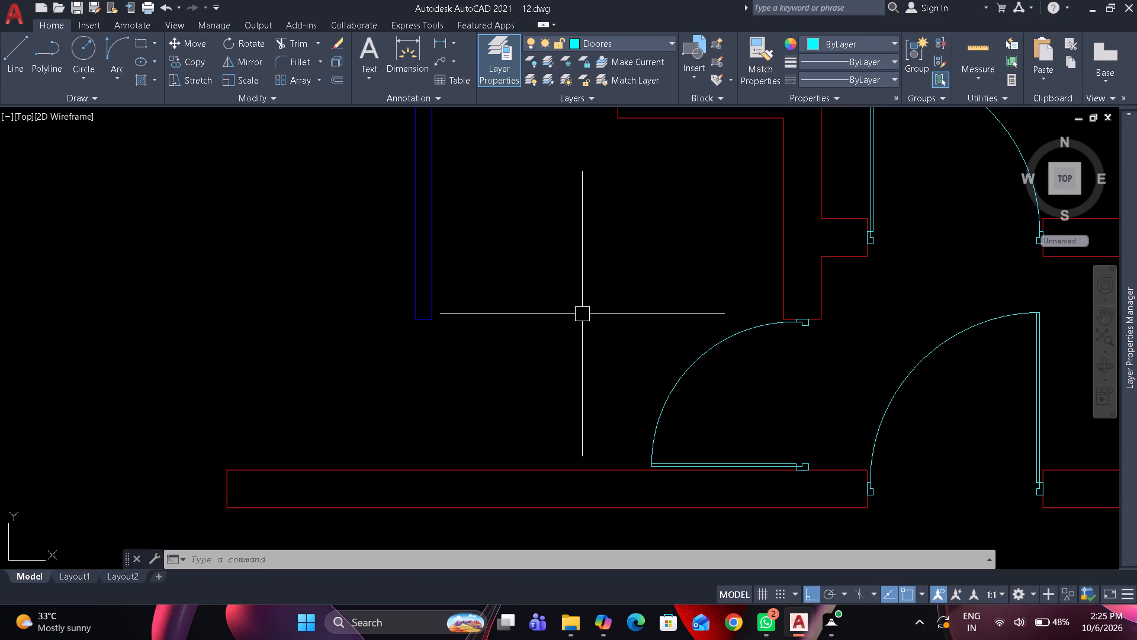
# Copy the door with its swing and jambs about 7'-7" west to the lower end of the blue partition wall.
pyautogui.moveTo(611, 279); pyautogui.dragTo(621, 293)
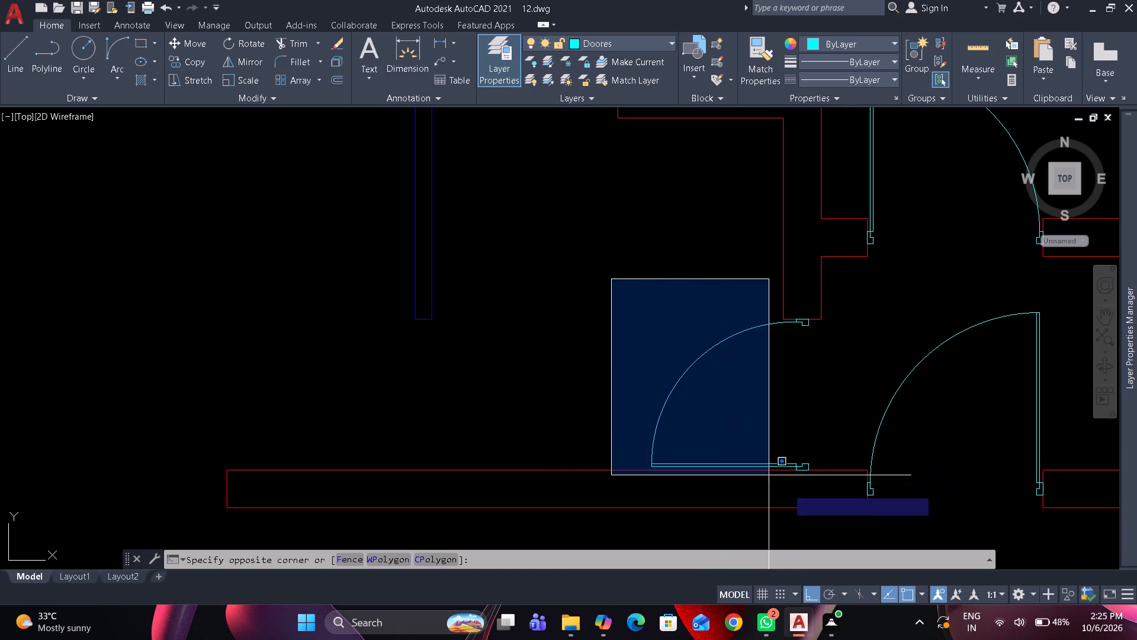
pyautogui.click(813, 500)
pyautogui.press('c')
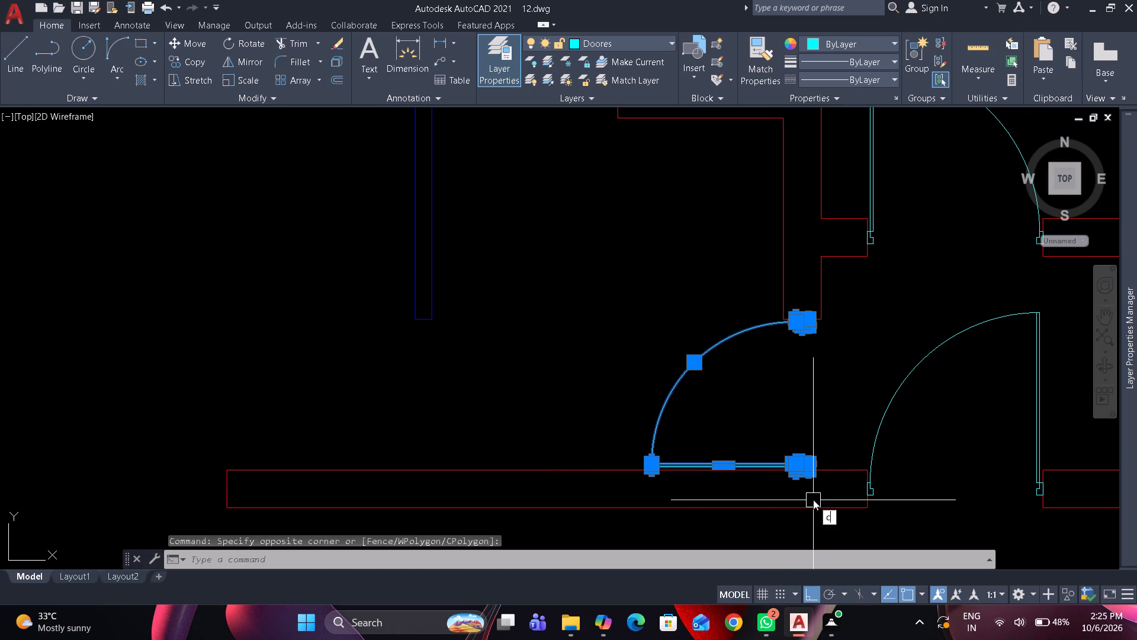
pyautogui.press('o')
pyautogui.press('space')
pyautogui.scroll(3, 796, 304)
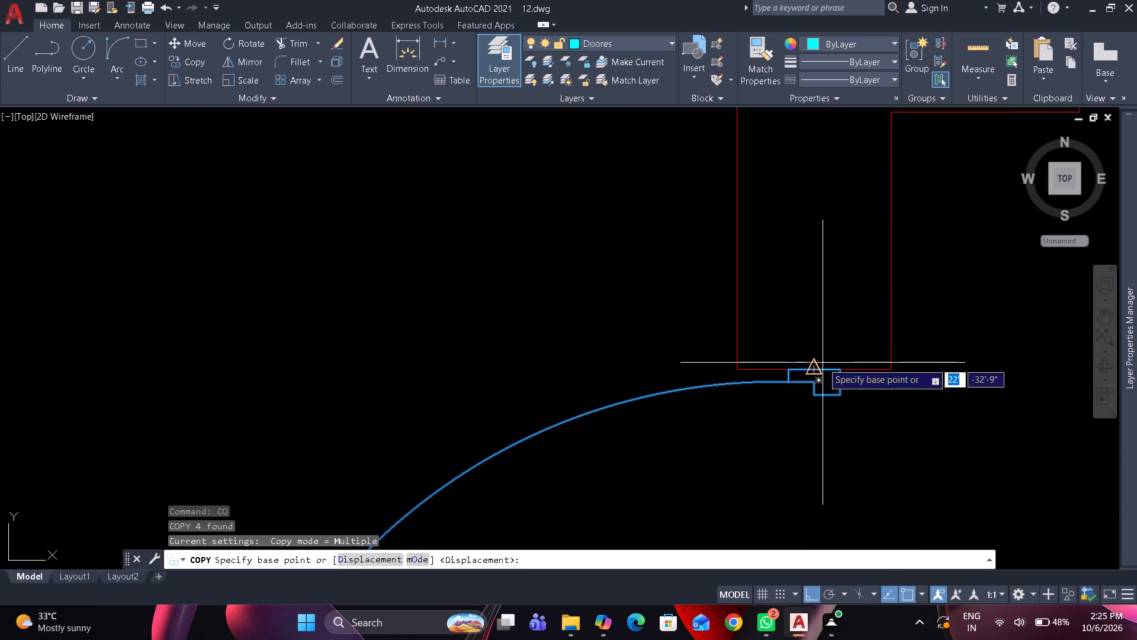
pyautogui.click(818, 368)
pyautogui.scroll(-4, 818, 368)
pyautogui.scroll(1, 459, 397)
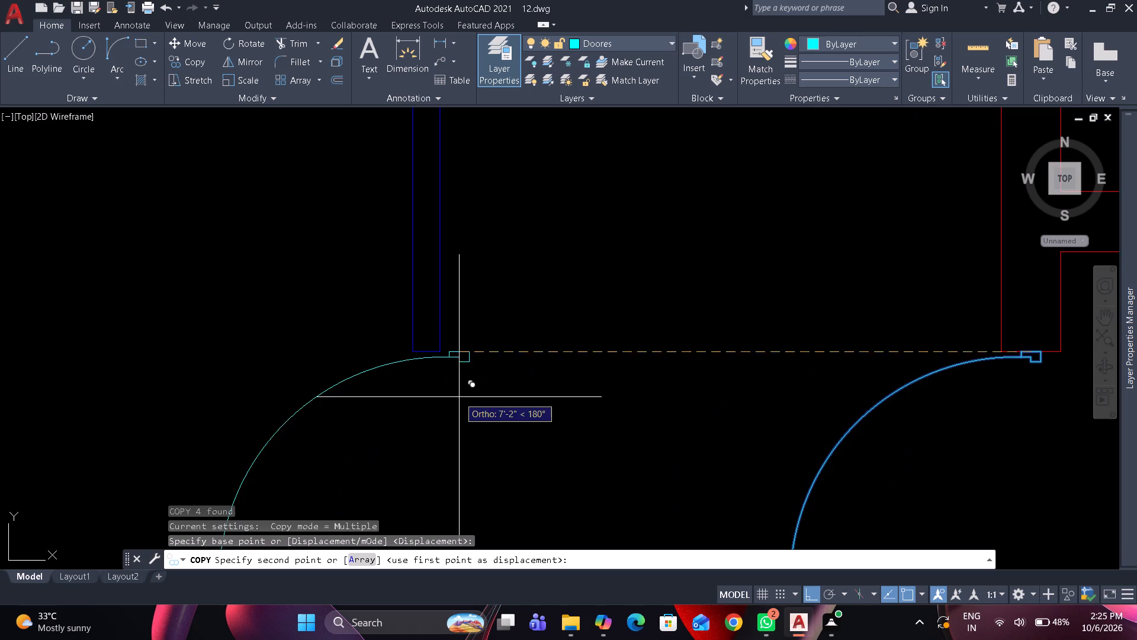
pyautogui.scroll(1, 459, 397)
pyautogui.click(402, 324)
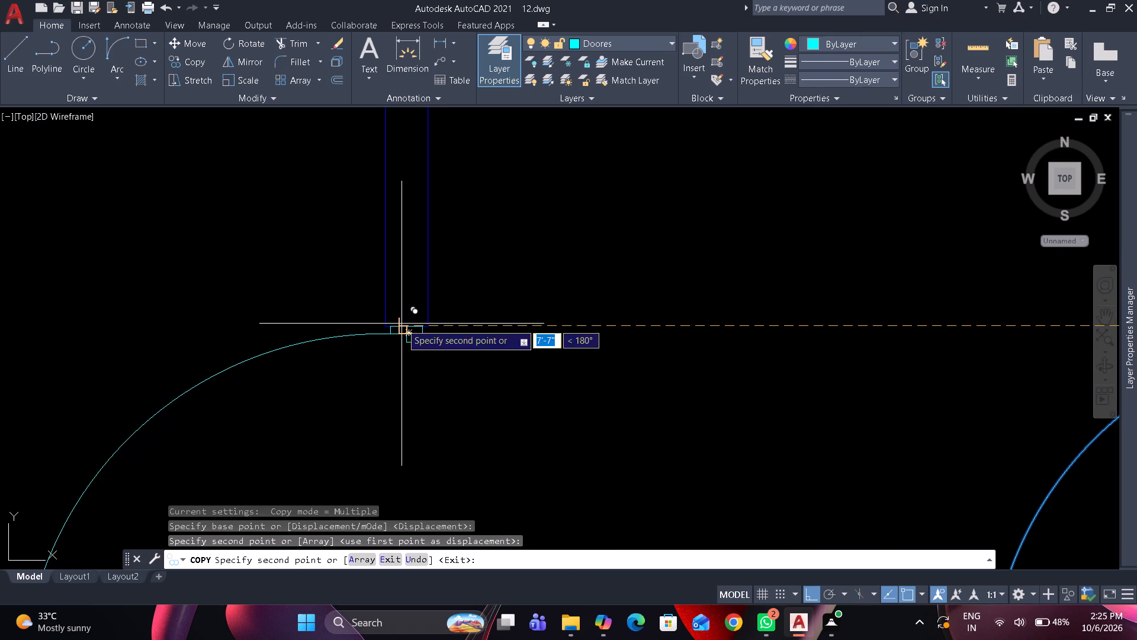
pyautogui.press('space')
# Offset the west end line of the bottom wall 9" inward.
pyautogui.scroll(-4, 464, 276)
pyautogui.moveTo(436, 334); pyautogui.dragTo(438, 335, button='middle')
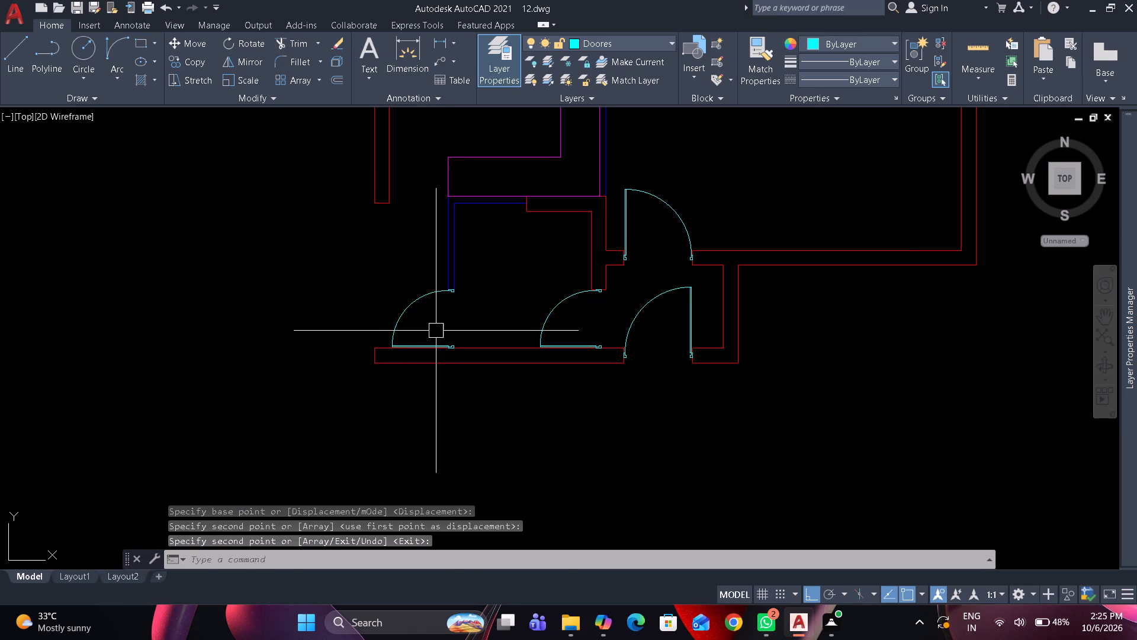
pyautogui.moveTo(438, 335); pyautogui.dragTo(460, 395, button='middle')
pyautogui.scroll(1, 400, 384)
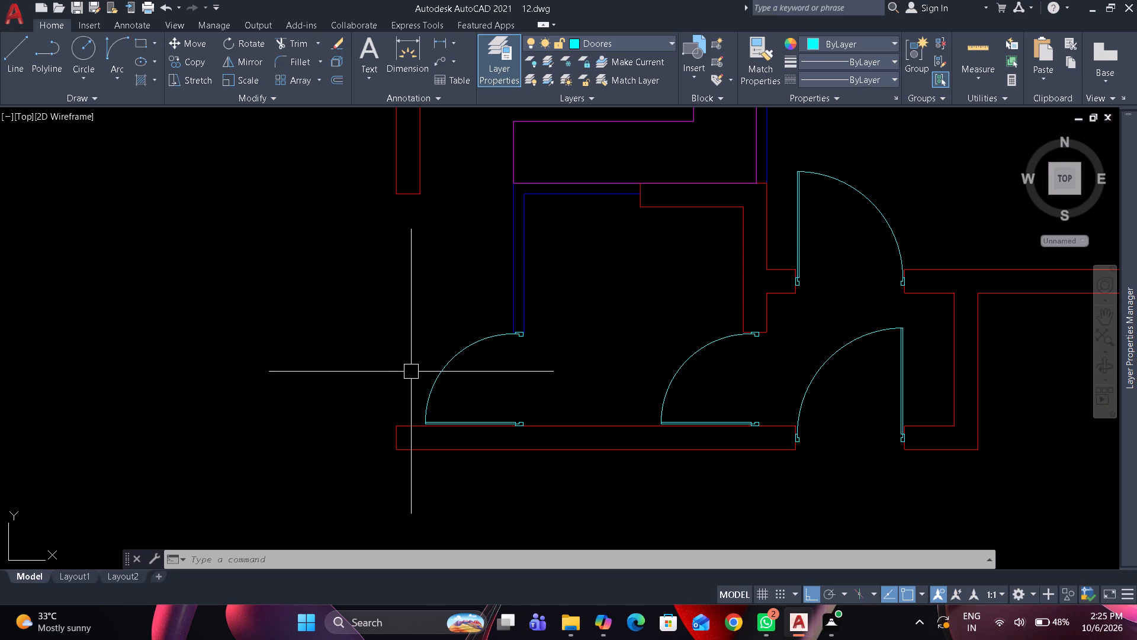
pyautogui.write('o 9"')
pyautogui.press('space')
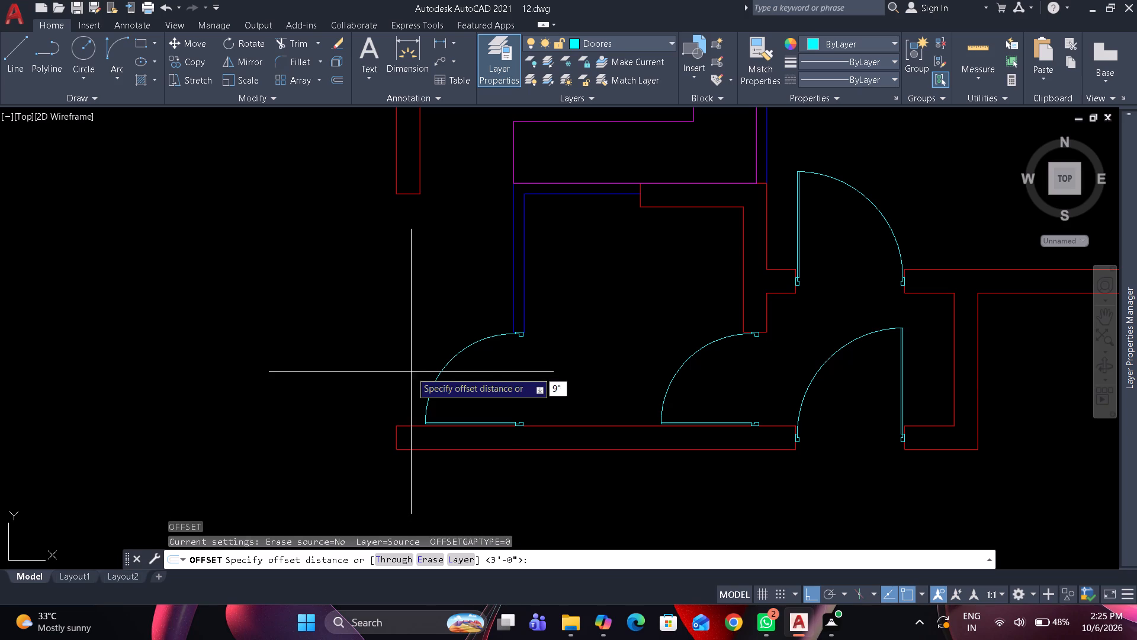
pyautogui.scroll(1, 404, 415)
pyautogui.click(394, 444)
pyautogui.click(439, 461)
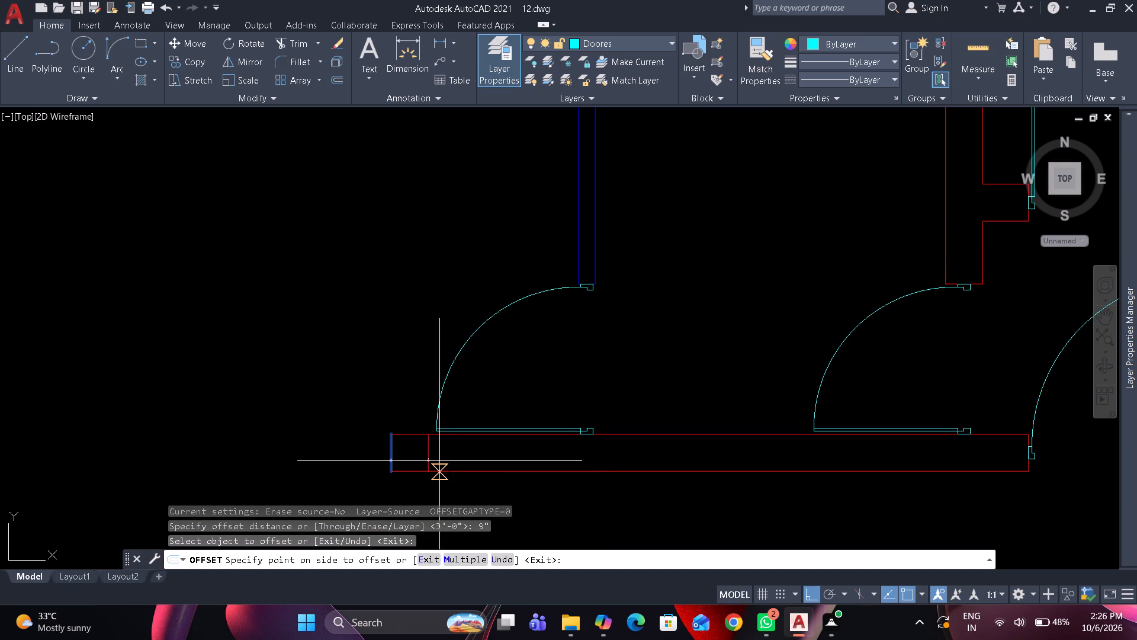
pyautogui.press('space')
# Offset the bottom wall's lower line 4'-9" downward.
pyautogui.moveTo(455, 455); pyautogui.dragTo(593, 293, button='middle')
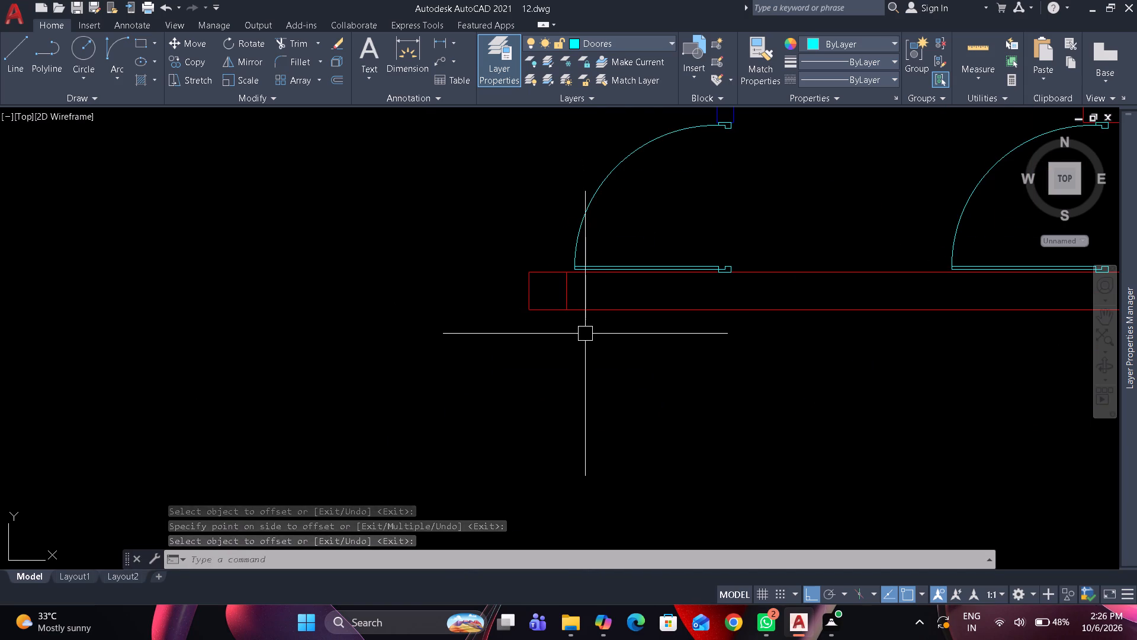
pyautogui.write('o')
pyautogui.press('space')
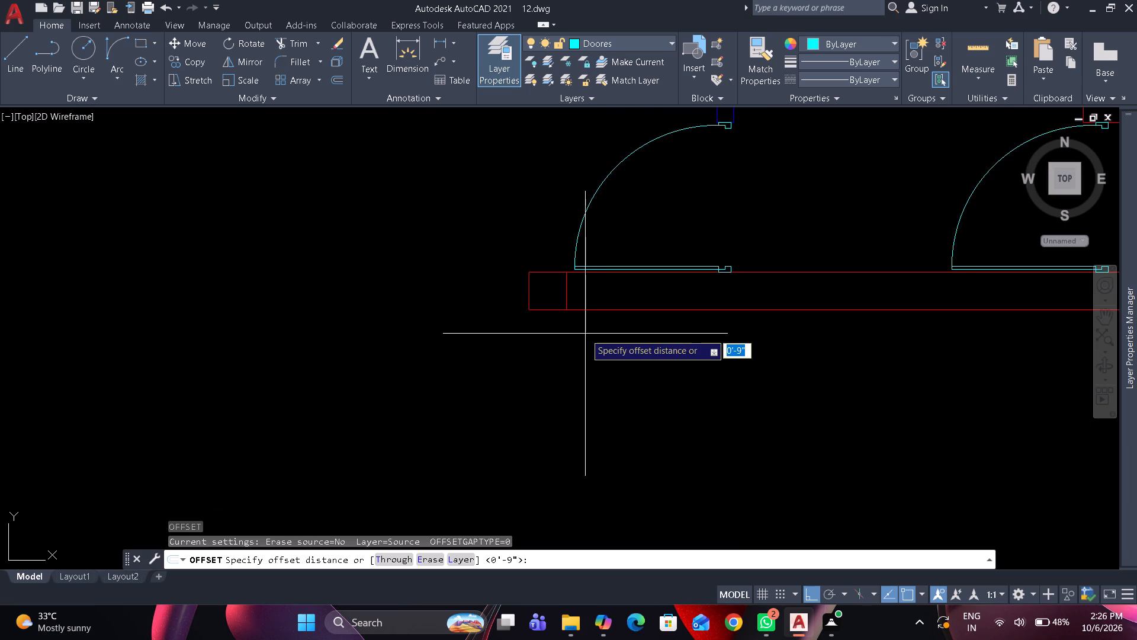
pyautogui.write('4\'9"')
pyautogui.press('Return')
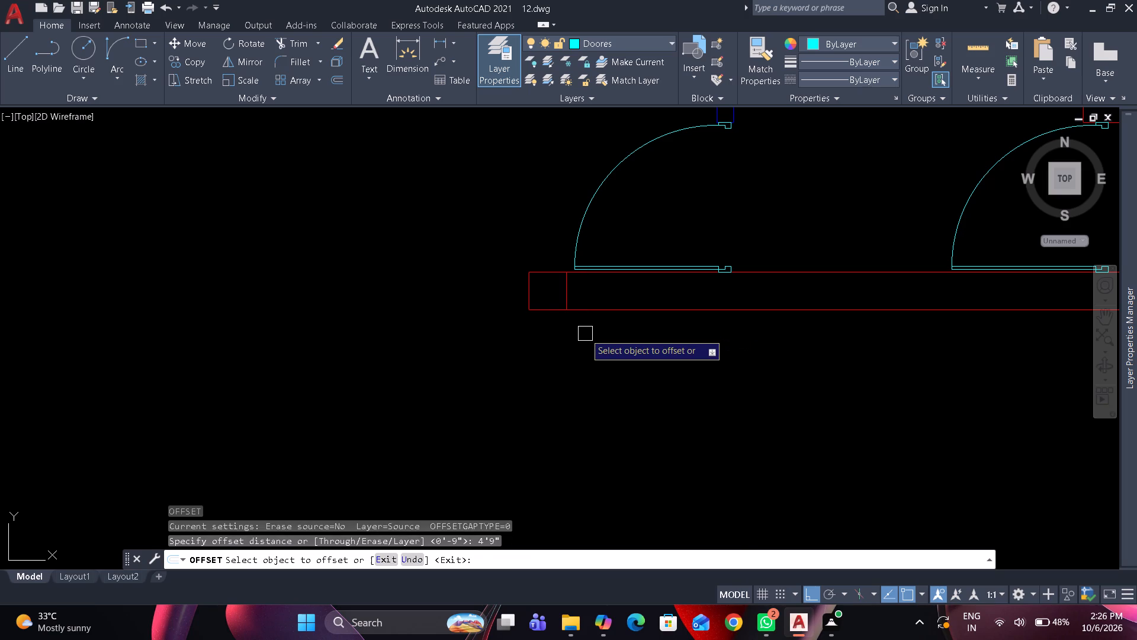
pyautogui.moveTo(592, 315); pyautogui.dragTo(592, 327)
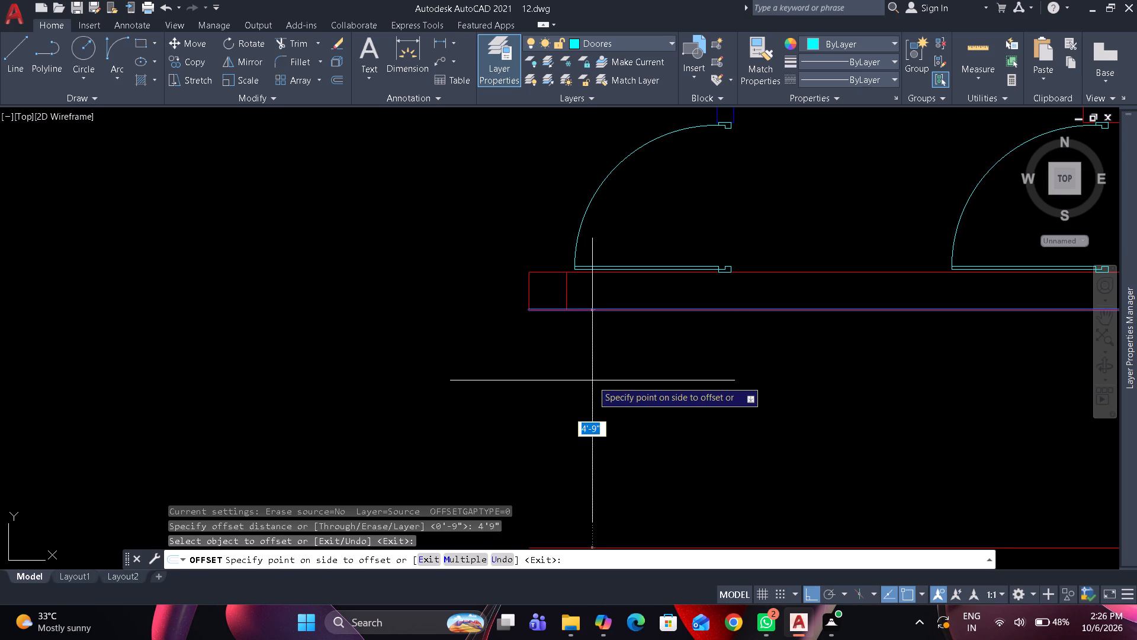
pyautogui.scroll(-2, 592, 380)
pyautogui.click(595, 389)
pyautogui.press('space')
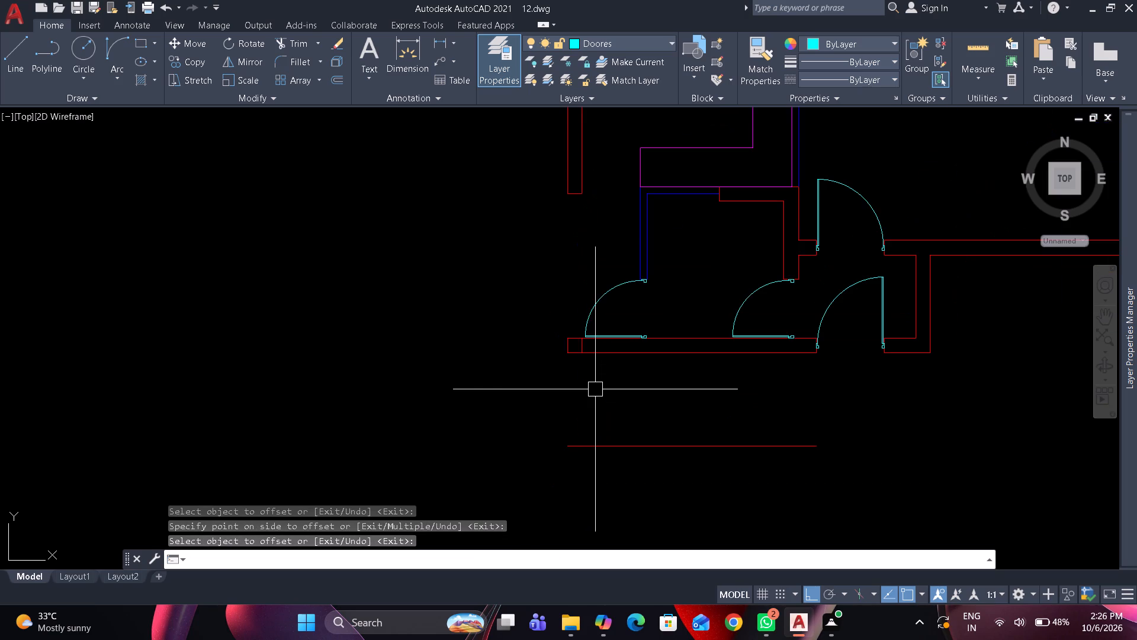
# Extend the two short vertical lines at the bottom wall's west end down to the new horizontal line.
pyautogui.write('ex')
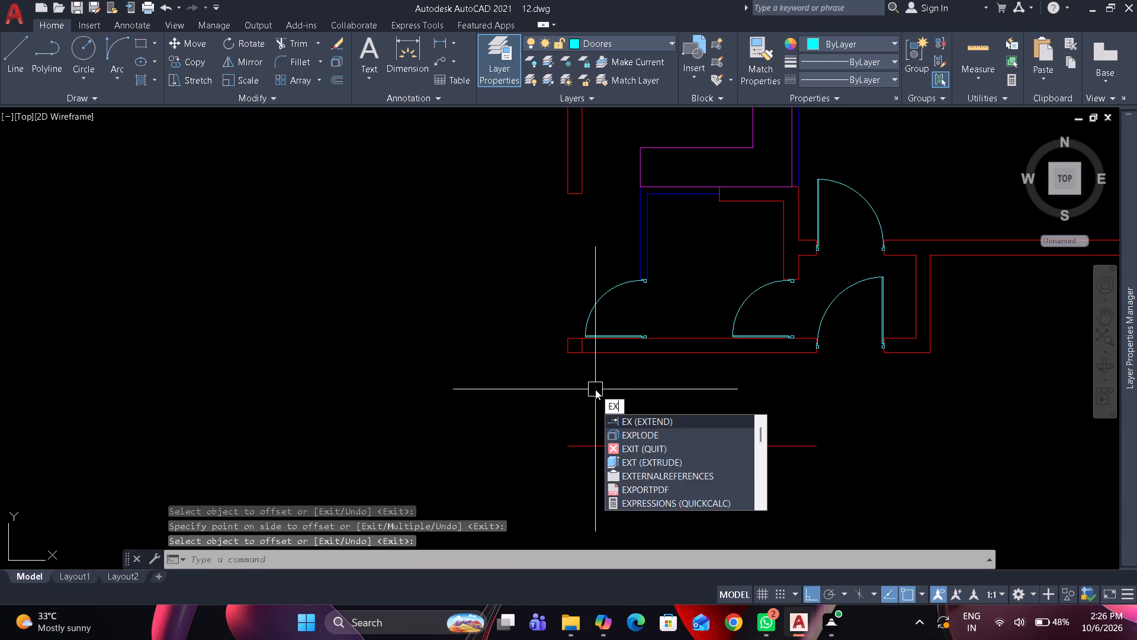
pyautogui.press('space')
pyautogui.scroll(1, 595, 389)
pyautogui.moveTo(523, 322); pyautogui.dragTo(532, 322)
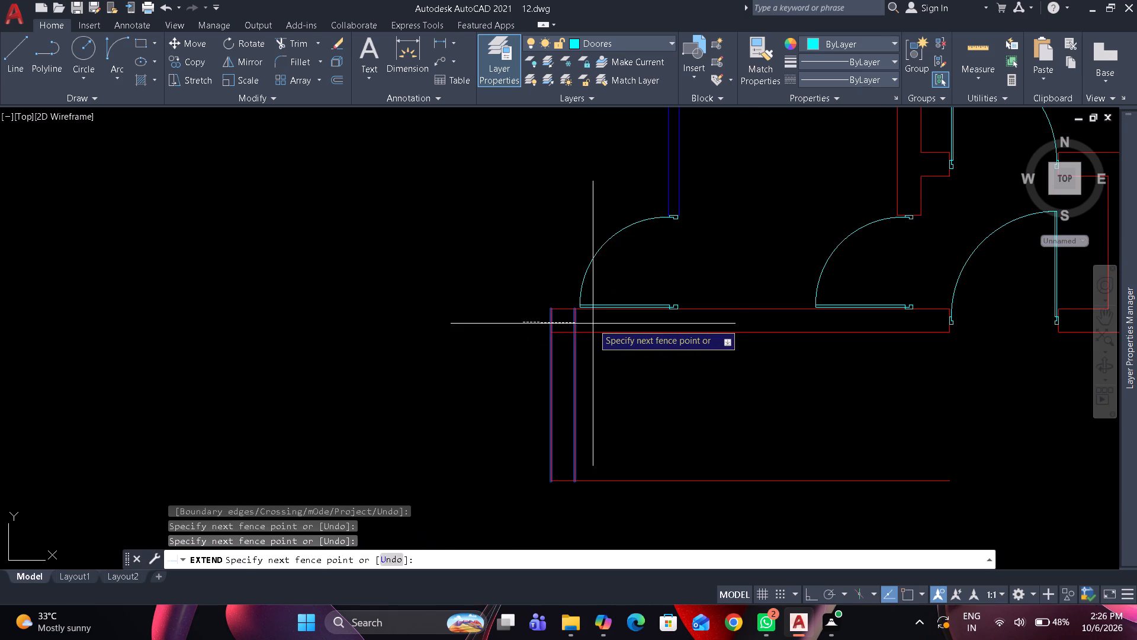
pyautogui.click(593, 324)
pyautogui.press('space')
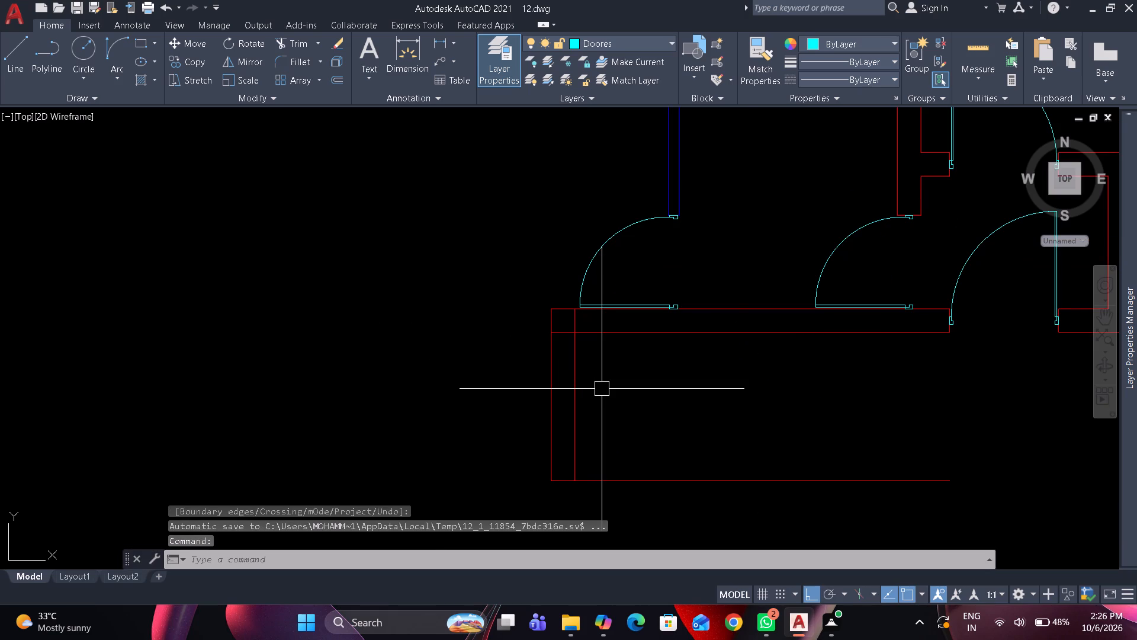
# Offset the inner of the two extended vertical lines 3' to the east.
pyautogui.write('o')
pyautogui.press('space')
pyautogui.press('3')
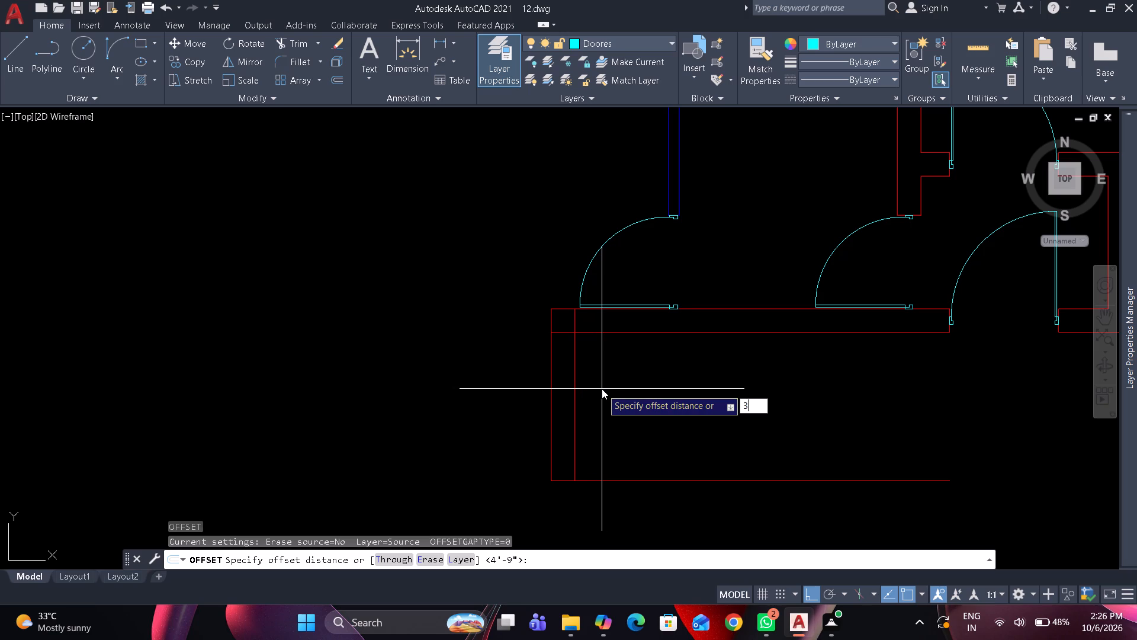
pyautogui.press("'")
pyautogui.press('Return')
pyautogui.click(580, 383)
pyautogui.click(663, 382)
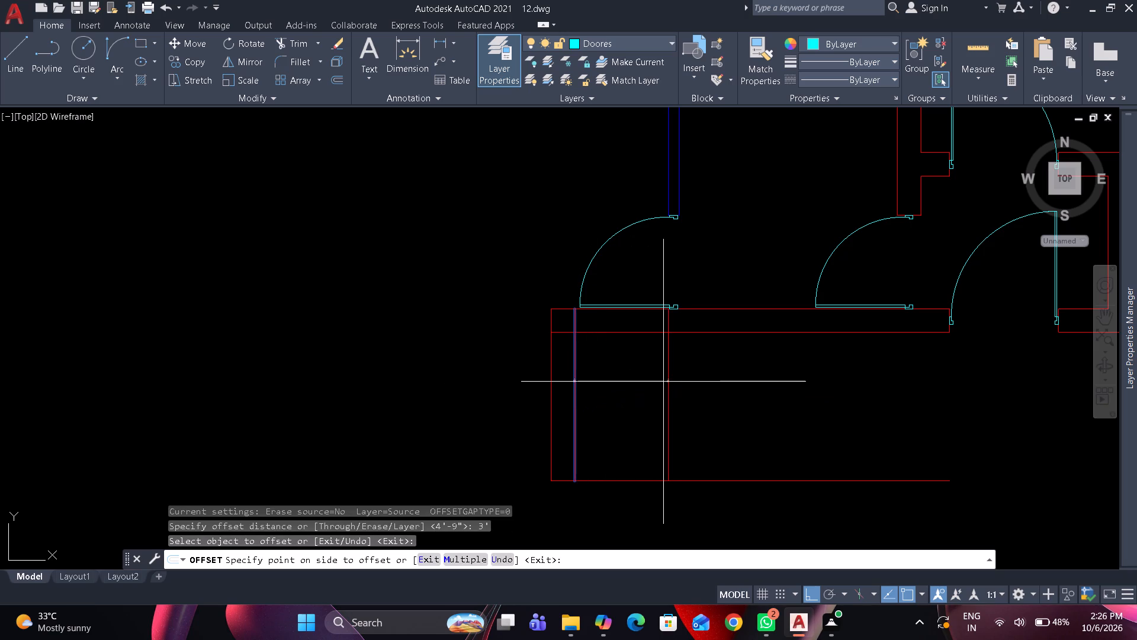
pyautogui.press('space')
# Offset the new east vertical line 9" eastward and the lowest horizontal line 9" downward to give the walls thickness.
pyautogui.press('space')
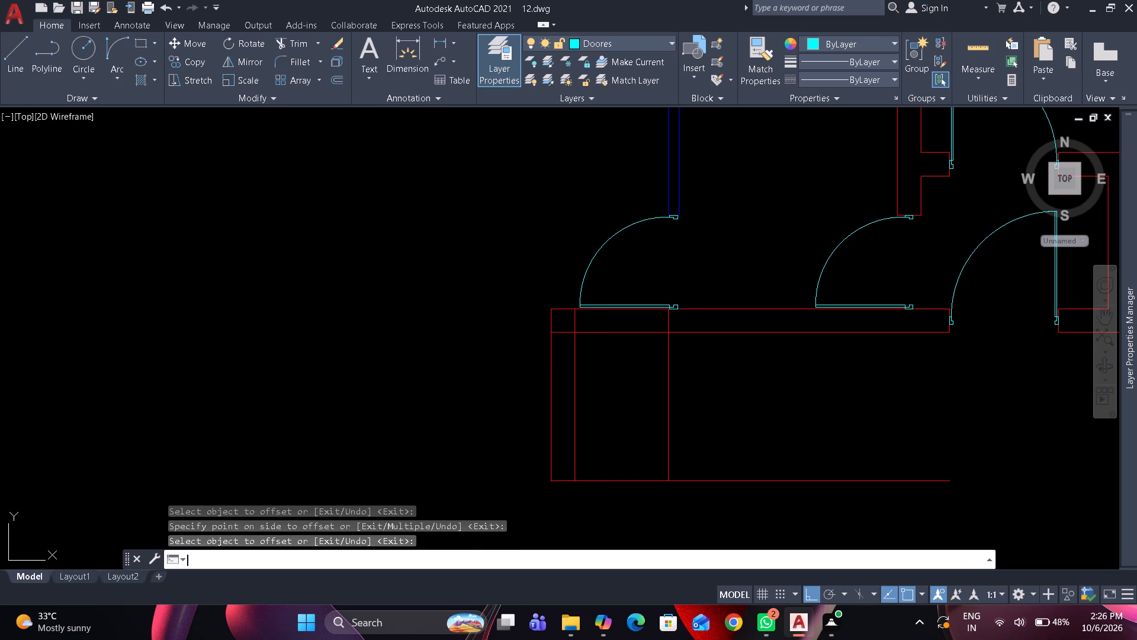
pyautogui.write('9"')
pyautogui.press('space')
pyautogui.moveTo(675, 383); pyautogui.dragTo(680, 383)
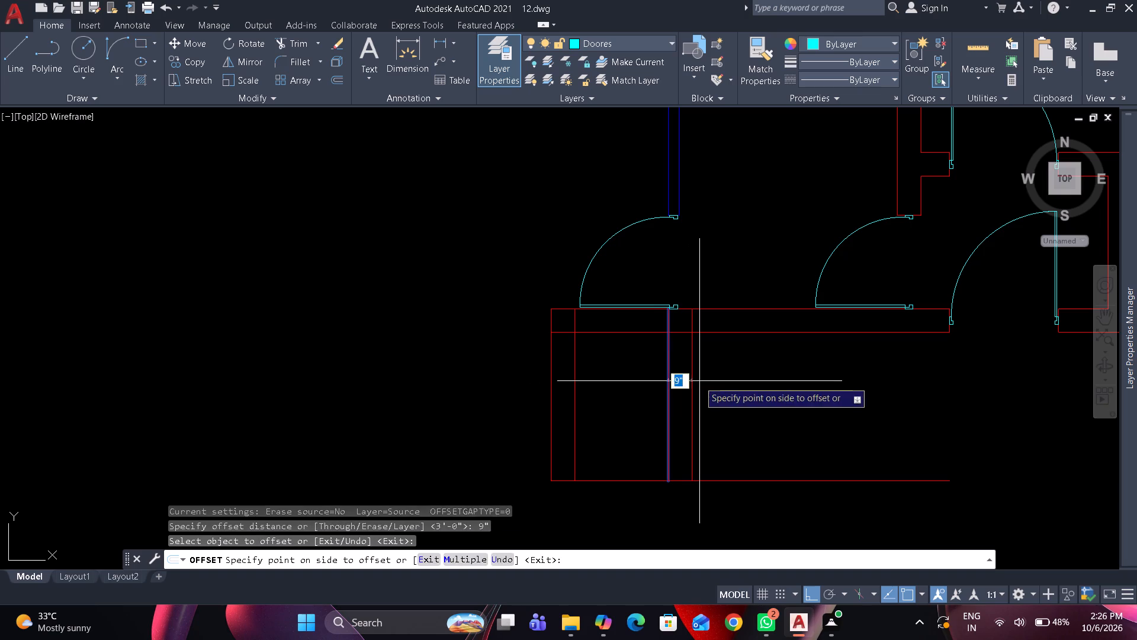
pyautogui.moveTo(702, 381); pyautogui.dragTo(702, 388)
pyautogui.moveTo(735, 487); pyautogui.dragTo(735, 505)
pyautogui.click(735, 507)
pyautogui.press('space')
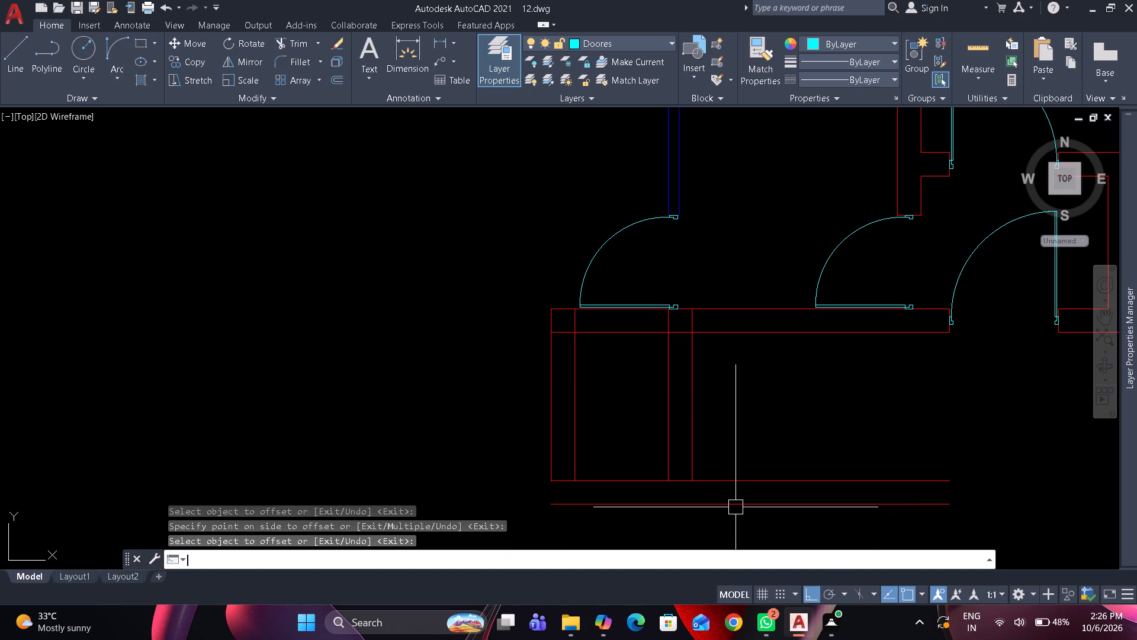
# Fillet the outer wall lines with radius 0 to form the two bottom outer corners of the small room.
pyautogui.press('f')
pyautogui.press('space')
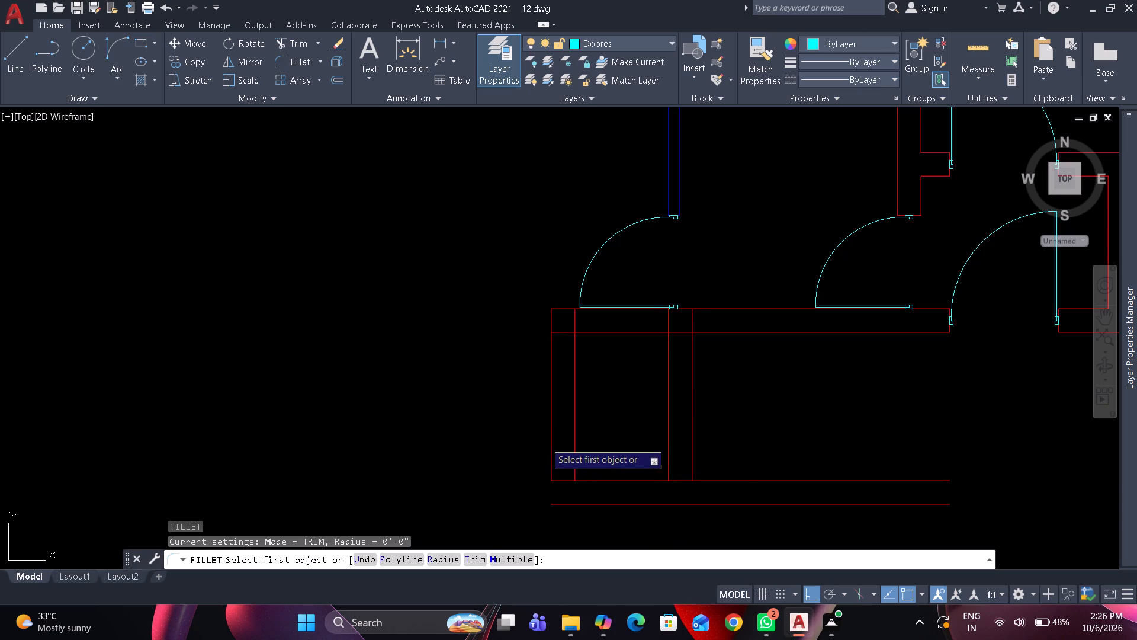
pyautogui.click(545, 443)
pyautogui.click(577, 508)
pyautogui.press('space')
pyautogui.moveTo(602, 504); pyautogui.dragTo(608, 503)
pyautogui.click(695, 448)
# Fillet the inner wall lines with radius 0 to form the two bottom inner corners of the small room.
pyautogui.press('space')
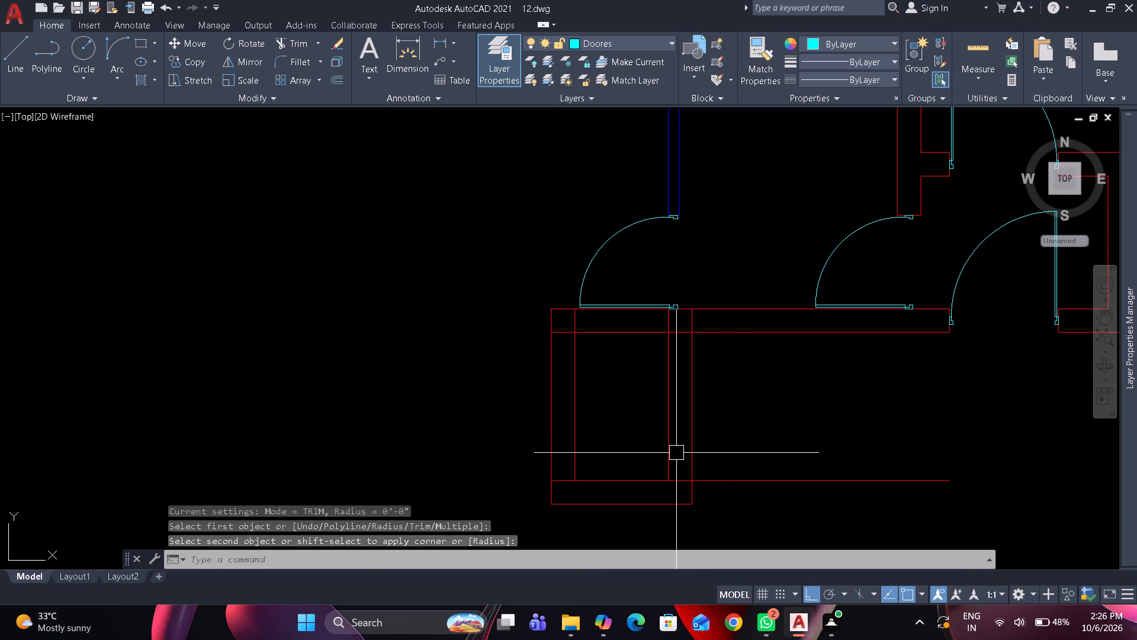
pyautogui.click(666, 458)
pyautogui.click(648, 484)
pyautogui.press('space')
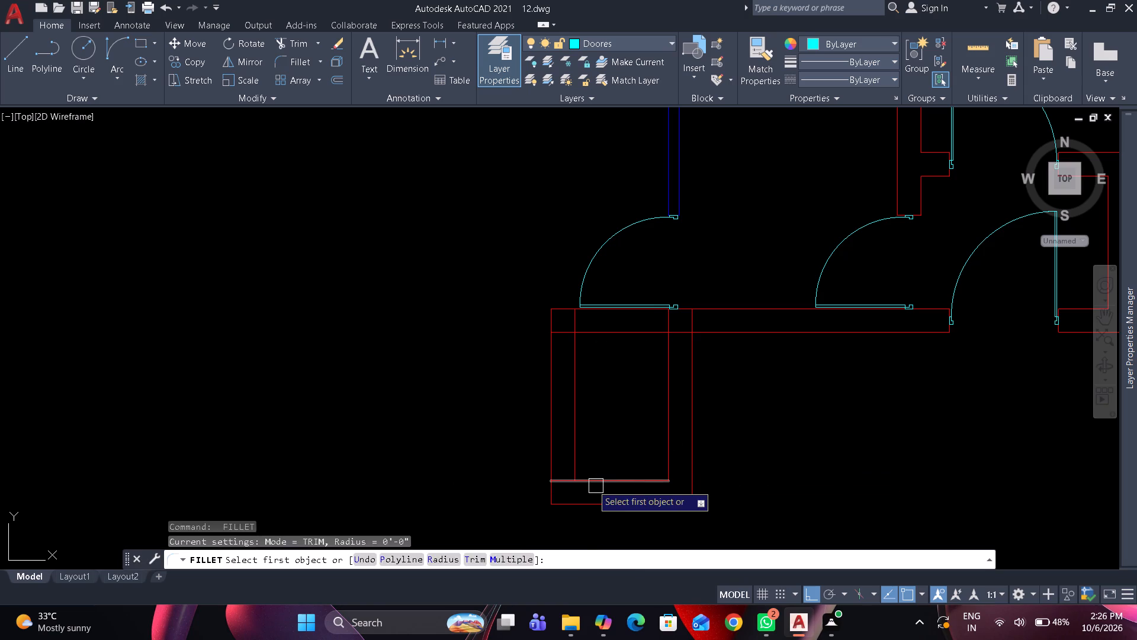
pyautogui.click(592, 485)
pyautogui.click(580, 463)
# Fillet the small room's outer east wall line with the bottom wall's lower line into a square corner.
pyautogui.scroll(2, 571, 324)
pyautogui.scroll(-1, 567, 323)
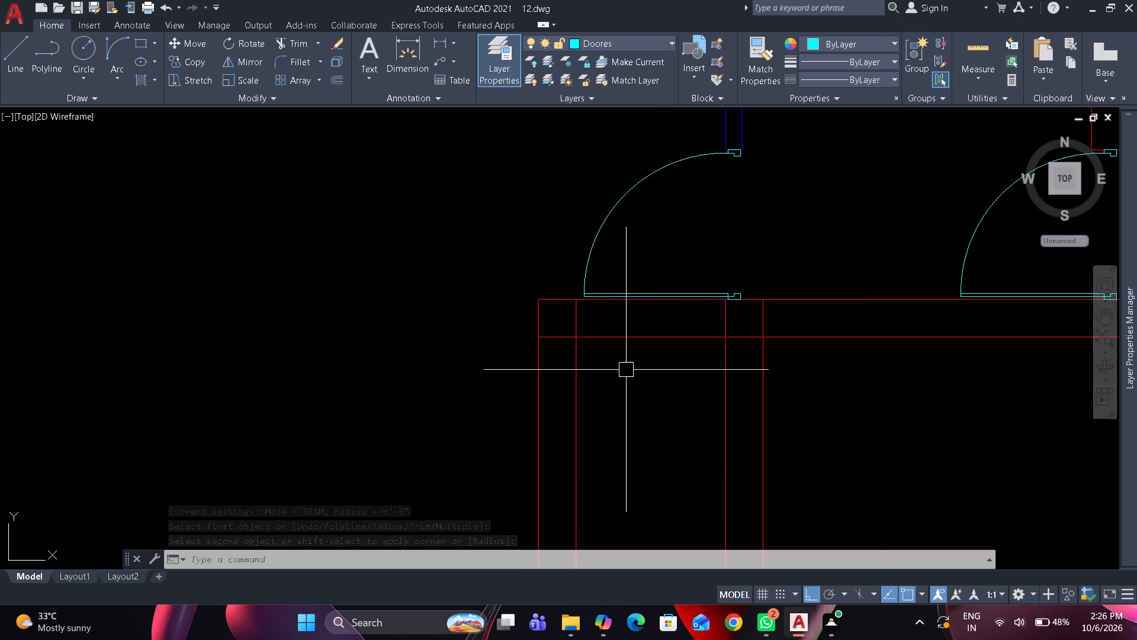
pyautogui.press('space')
pyautogui.click(760, 367)
pyautogui.click(781, 337)
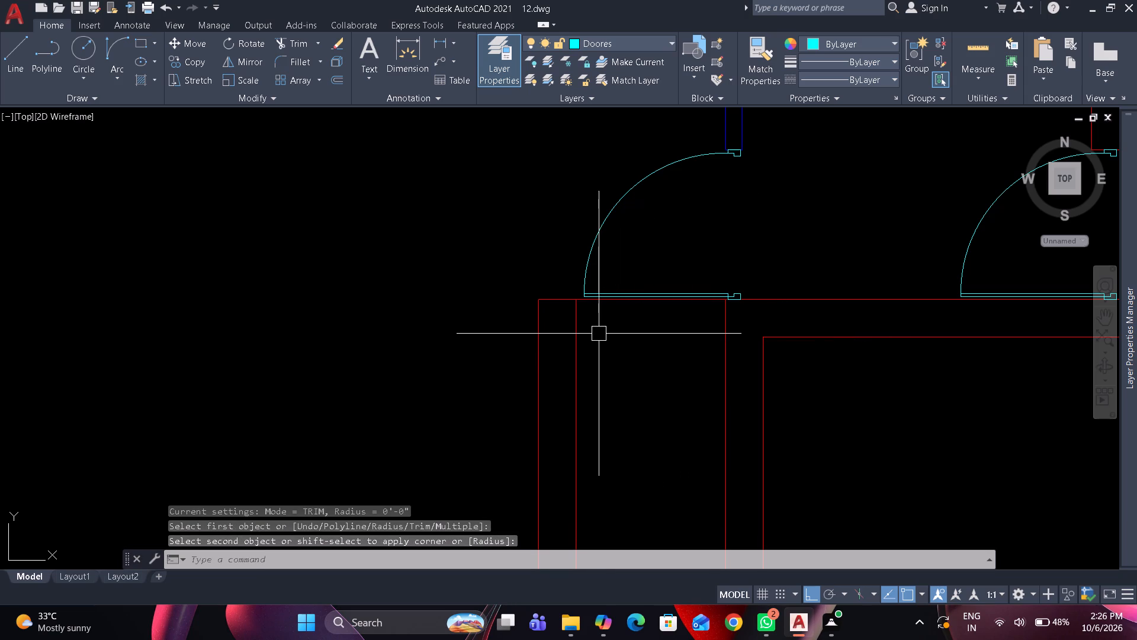
# Trim the bottom wall's upper line between the small room's two inner side lines.
pyautogui.write('tr')
pyautogui.press('space')
pyautogui.scroll(1, 600, 318)
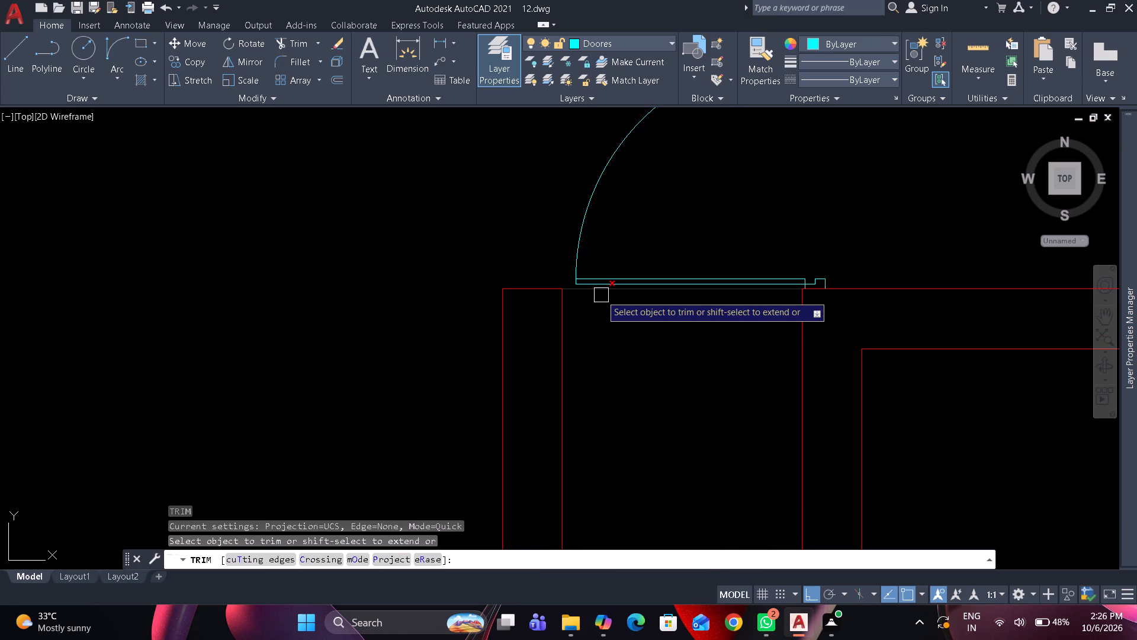
pyautogui.click(601, 295)
pyautogui.press('space')
# Check the length of the small room's inner bottom line.
pyautogui.scroll(-3, 611, 340)
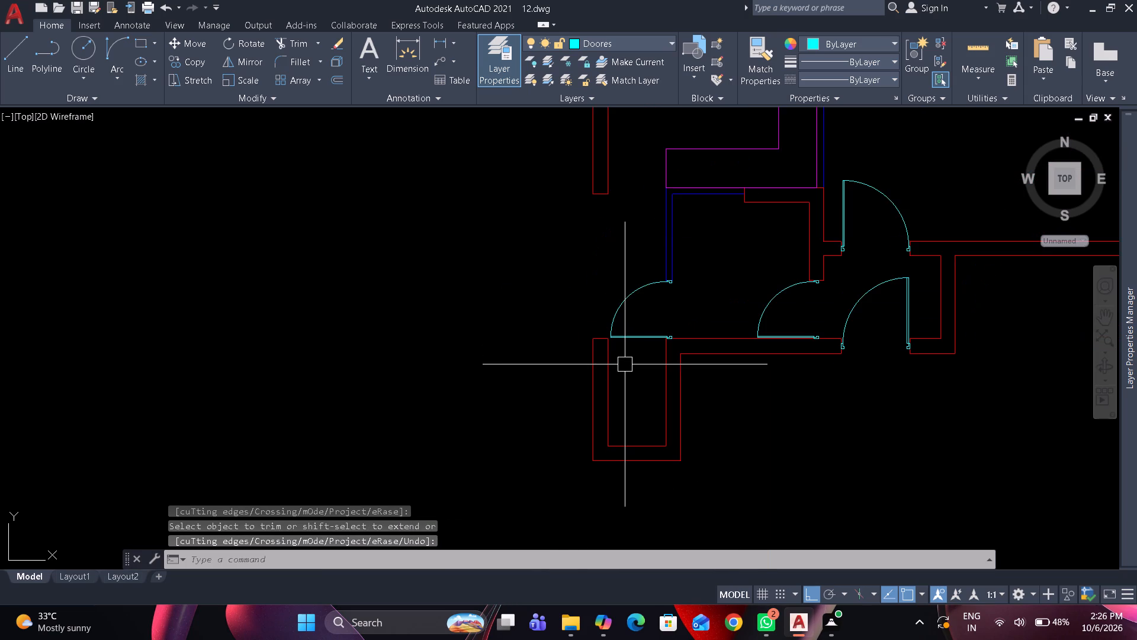
pyautogui.scroll(1, 625, 364)
pyautogui.doubleClick(625, 497)
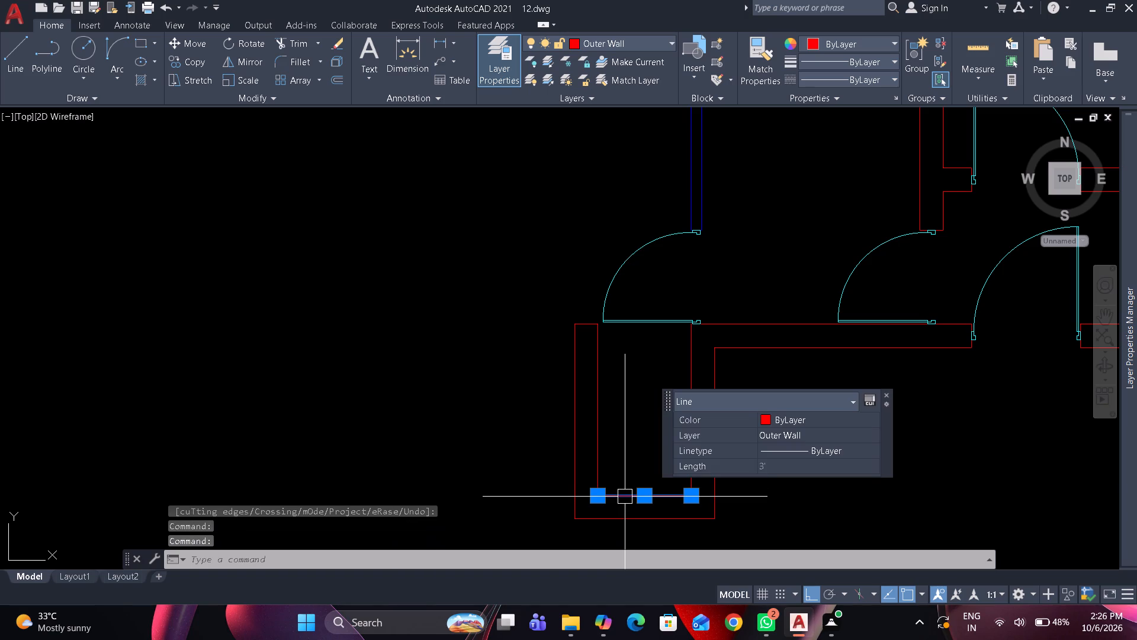
pyautogui.press('Escape')
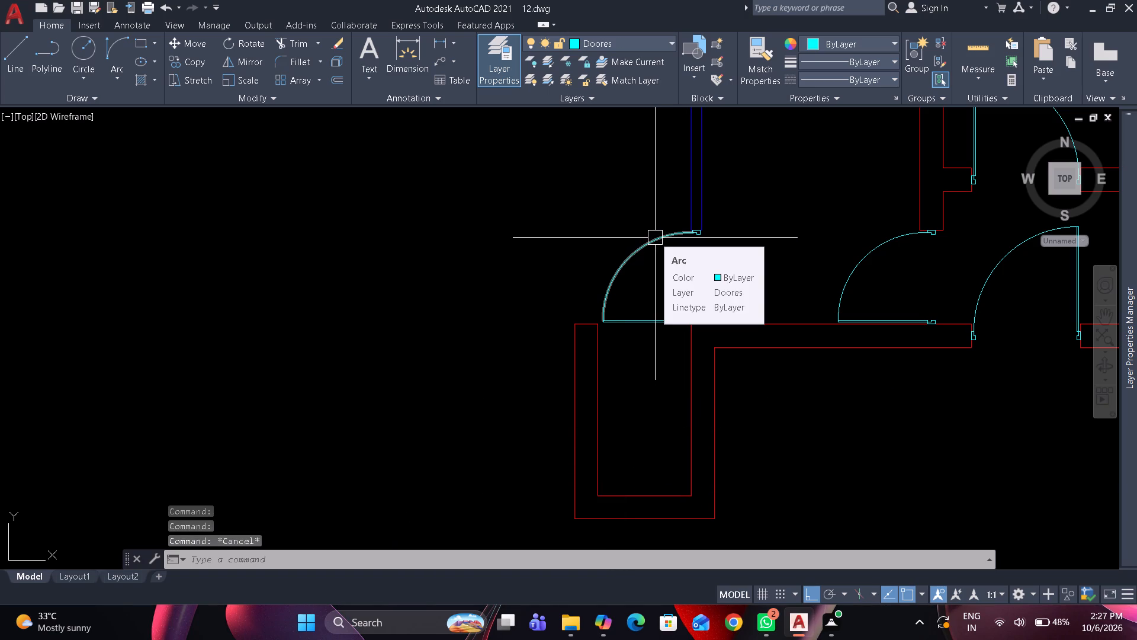
# Copy the door above the small room, without the wall end line, to the empty area west of the plan.
pyautogui.click(566, 212)
pyautogui.scroll(1, 641, 272)
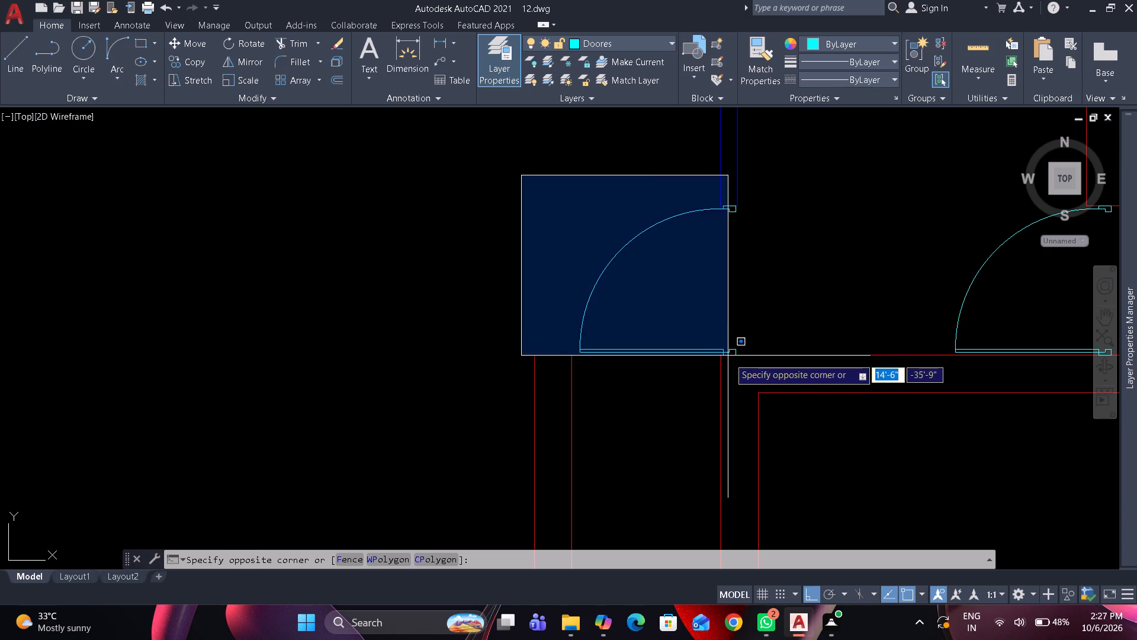
pyautogui.scroll(2, 737, 366)
pyautogui.moveTo(736, 367); pyautogui.dragTo(718, 535, button='middle')
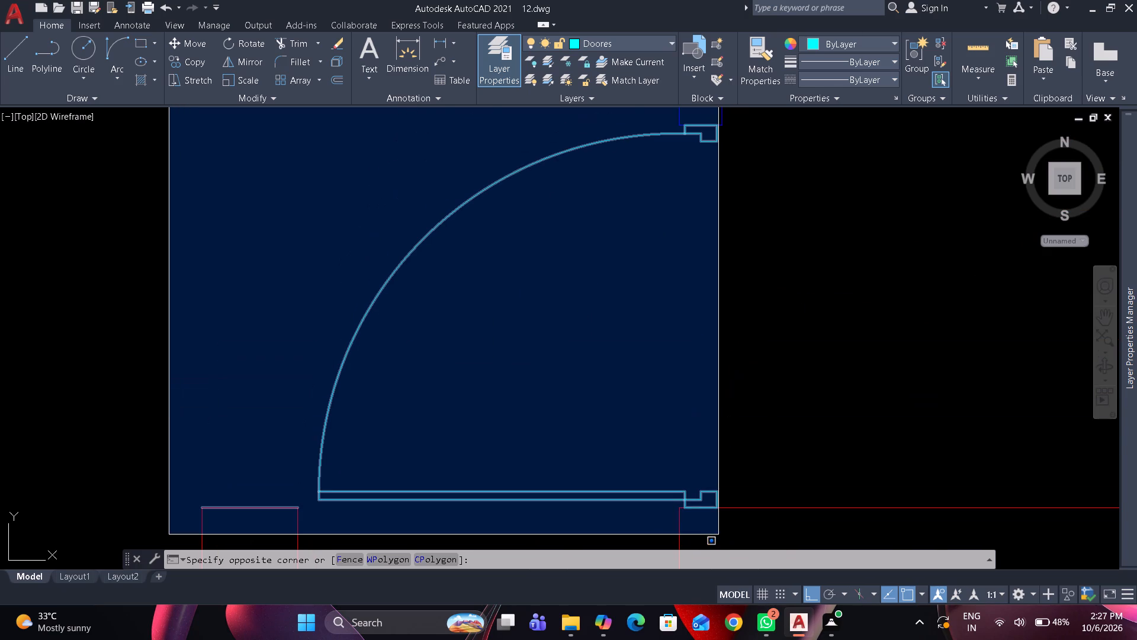
pyautogui.click(719, 538)
pyautogui.scroll(-2, 677, 367)
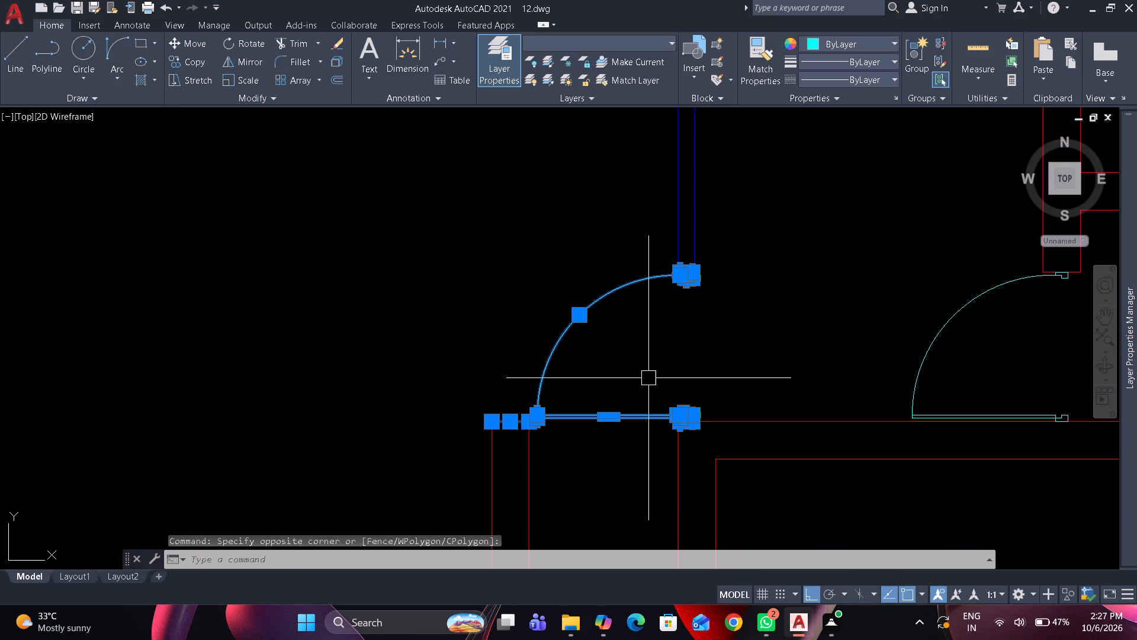
pyautogui.scroll(1, 515, 417)
pyautogui.keyDown('shift'); pyautogui.click(490, 424); pyautogui.keyUp('shift')
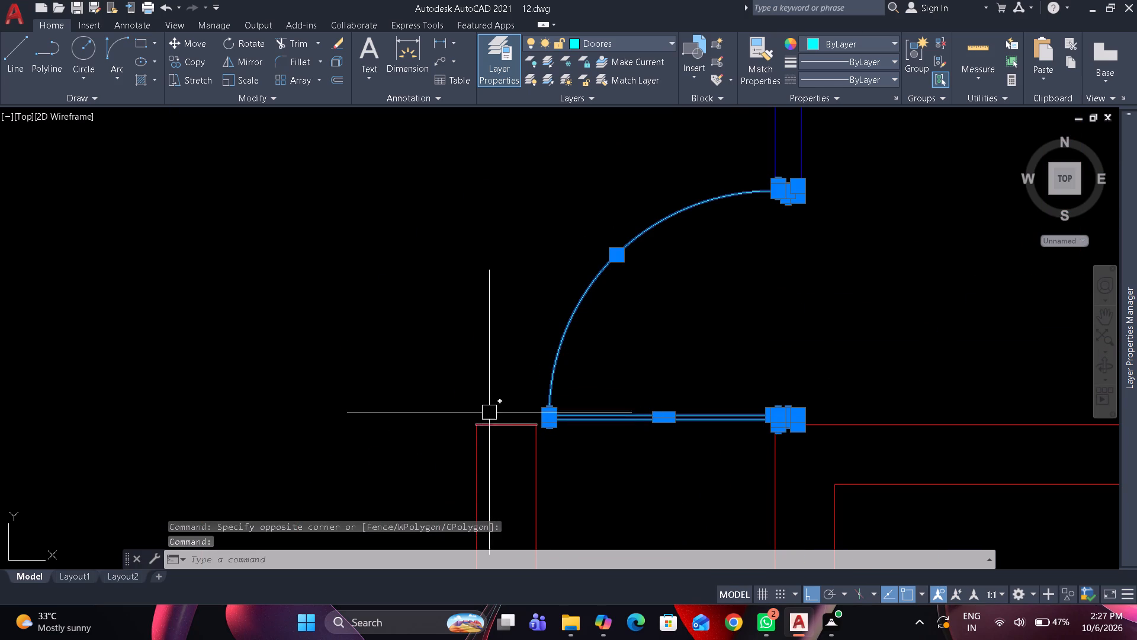
pyautogui.press('c')
pyautogui.press('o')
pyautogui.press('space')
pyautogui.moveTo(487, 319); pyautogui.dragTo(472, 318)
pyautogui.scroll(-2, 328, 319)
pyautogui.click(192, 356)
pyautogui.press('space')
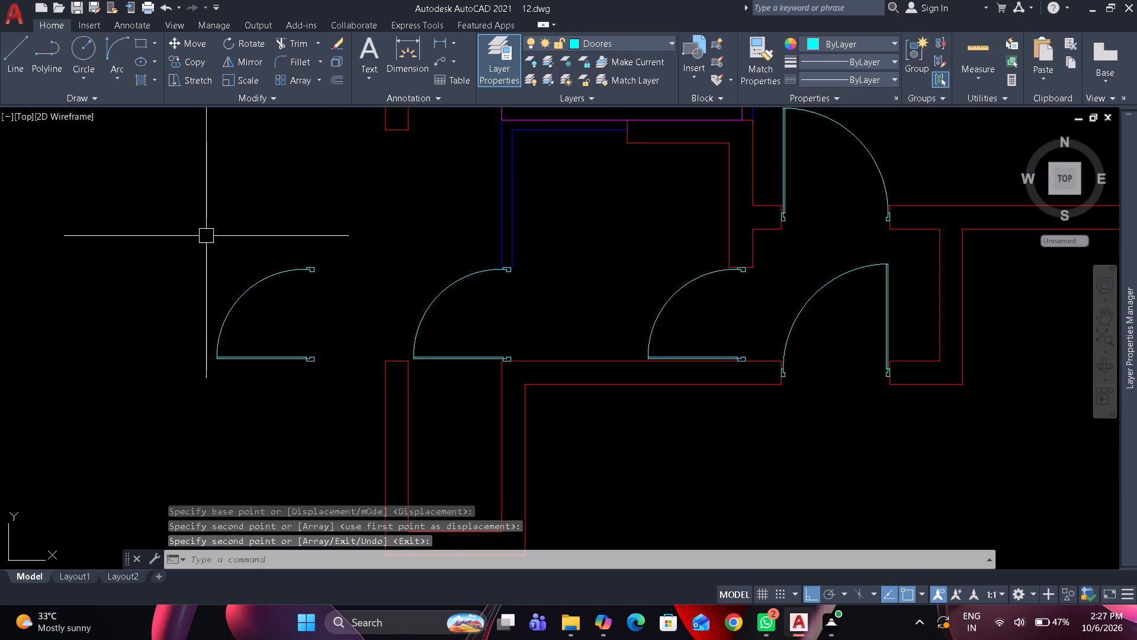
# Rotate the copied door 90° counterclockwise so its leaf stands vertical and its jambs line up horizontally.
pyautogui.moveTo(189, 233); pyautogui.dragTo(198, 254)
pyautogui.click(330, 407)
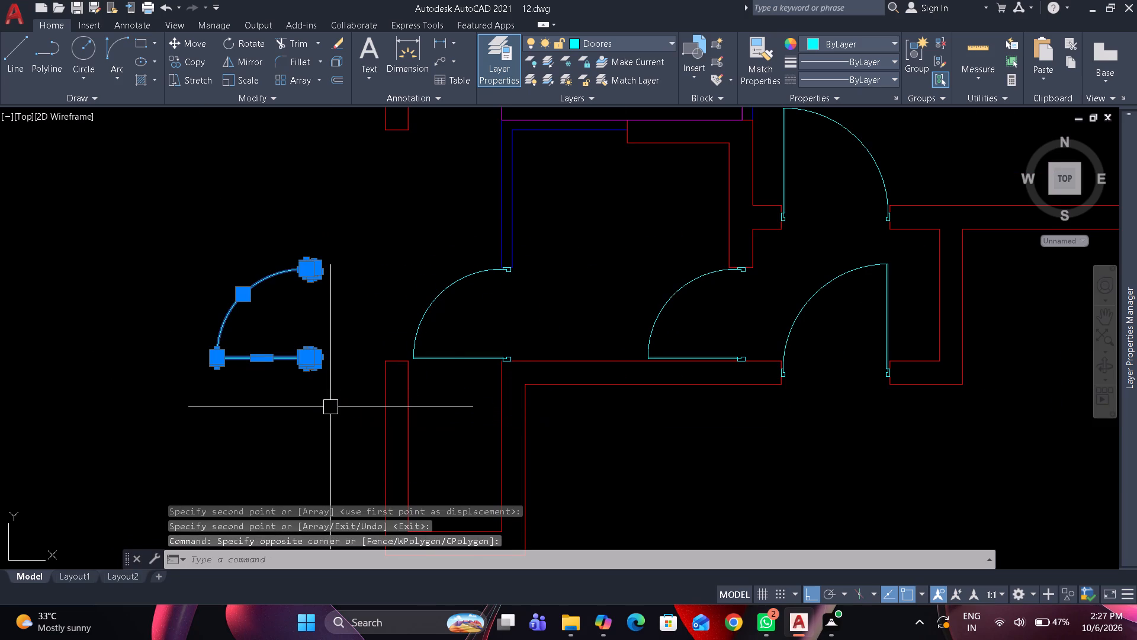
pyautogui.write('ro')
pyautogui.press('space')
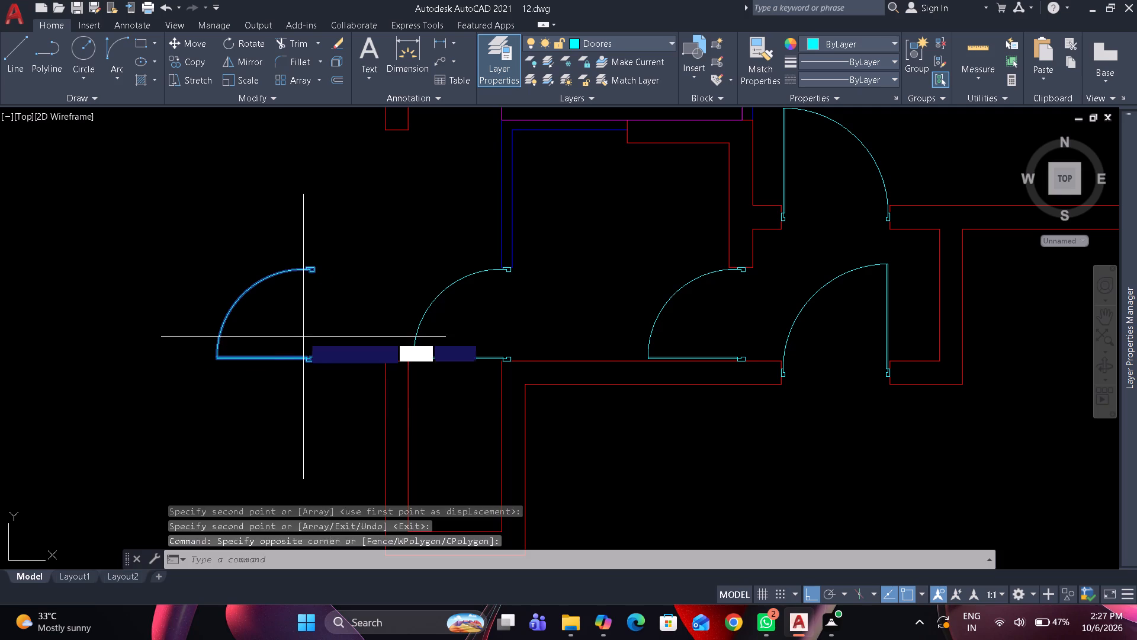
pyautogui.moveTo(295, 313); pyautogui.dragTo(297, 298)
pyautogui.click(281, 200)
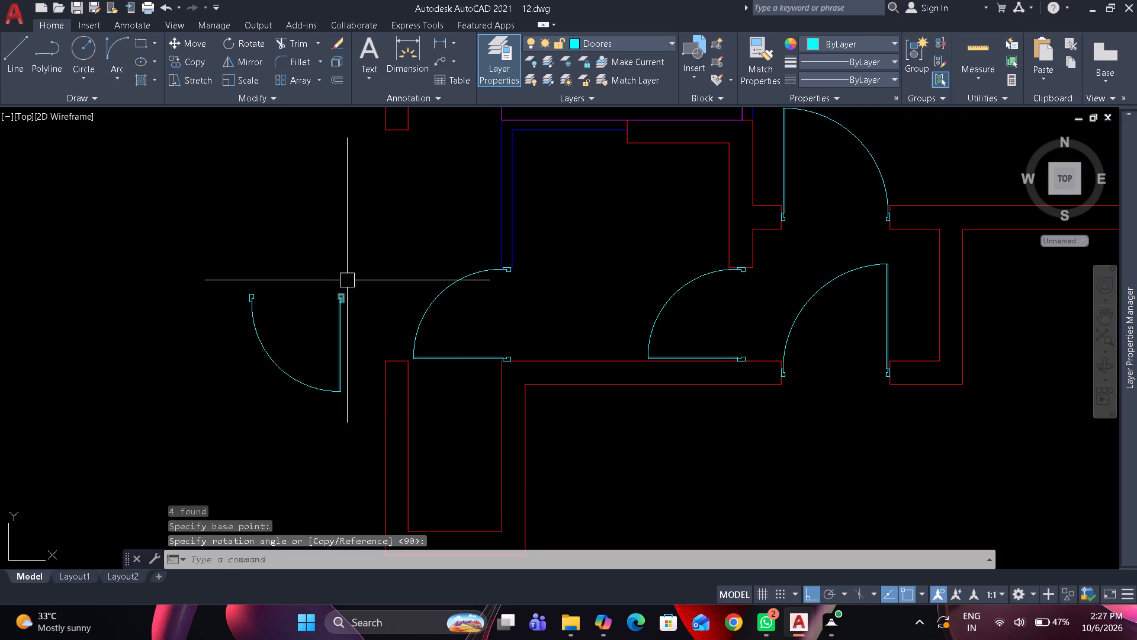
# Mirror the rotated door about a vertical line, erasing the source, so its leaf is on the west side.
pyautogui.click(363, 266)
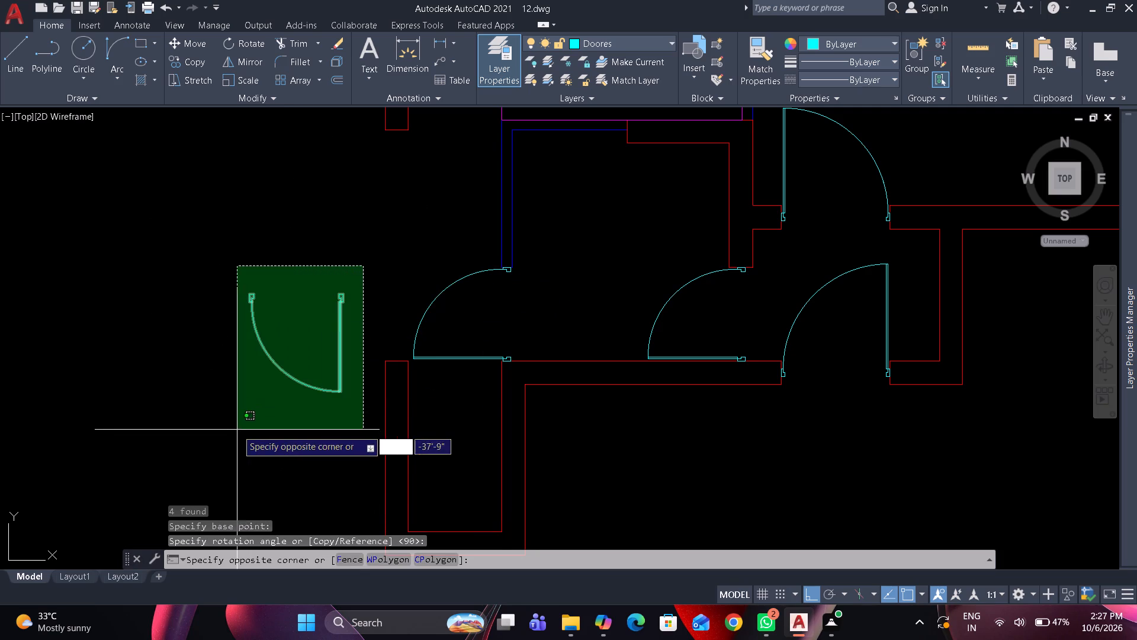
pyautogui.click(236, 430)
pyautogui.write('mi')
pyautogui.press('space')
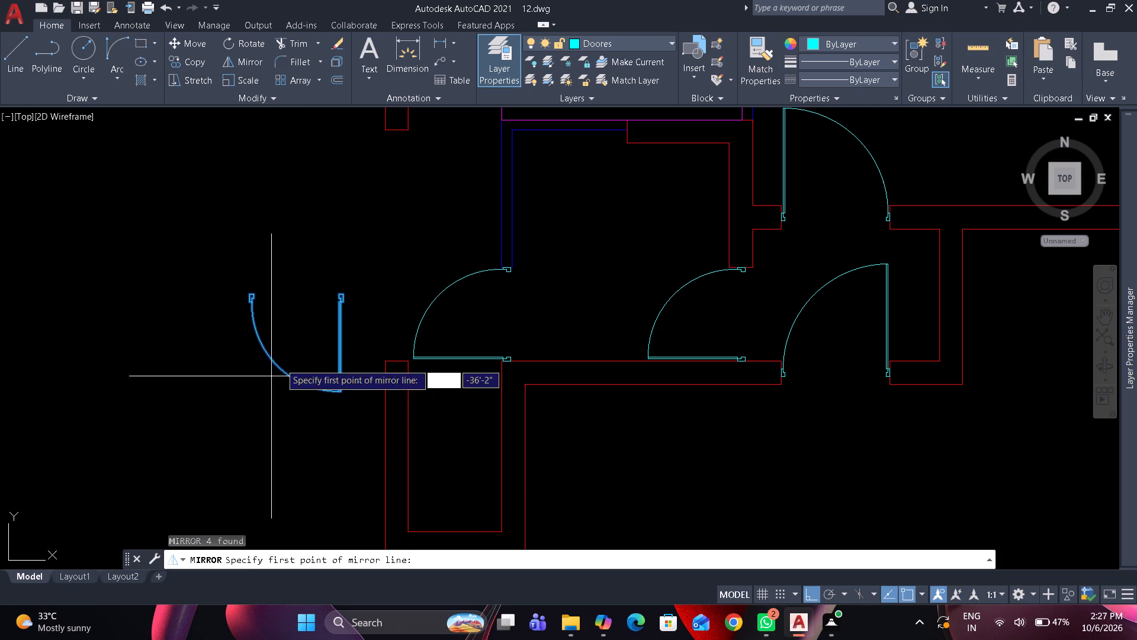
pyautogui.moveTo(305, 306); pyautogui.dragTo(307, 285)
pyautogui.click(310, 242)
pyautogui.moveTo(323, 275); pyautogui.dragTo(310, 242)
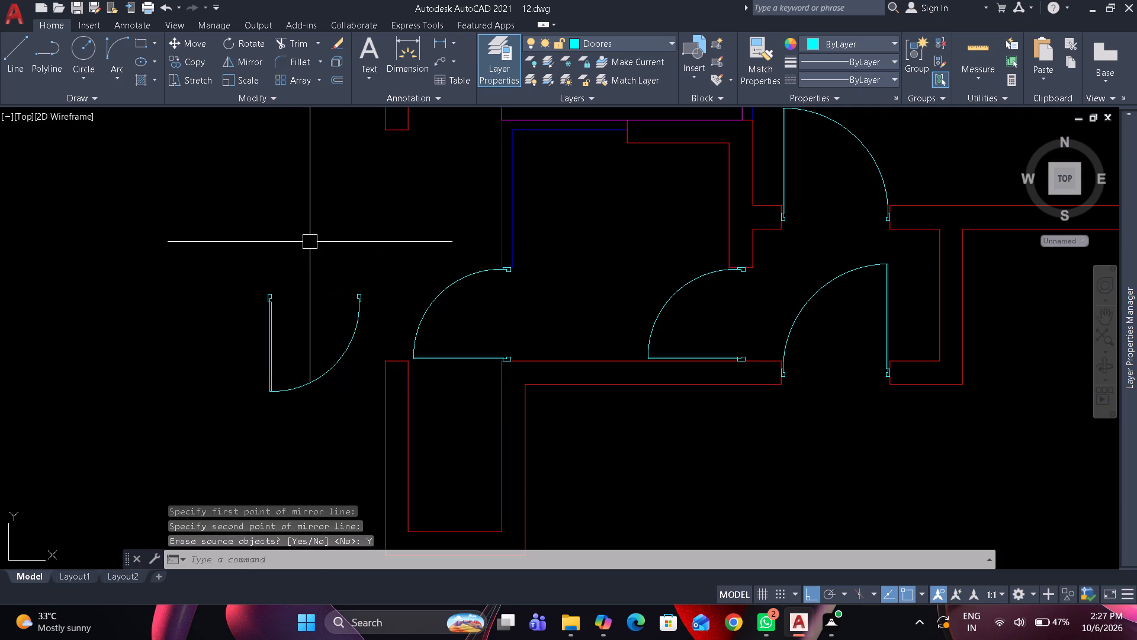
# Move the mirrored door into the small room's top opening, with its west jamb against the inner west wall line.
pyautogui.moveTo(248, 244); pyautogui.dragTo(251, 255)
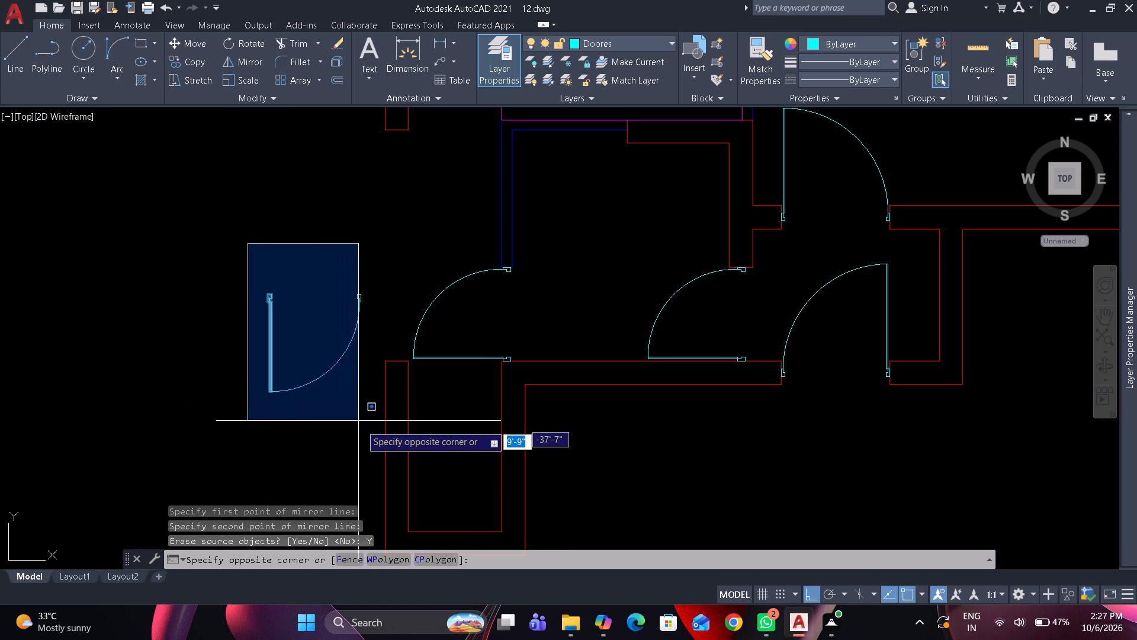
pyautogui.click(369, 438)
pyautogui.press('m')
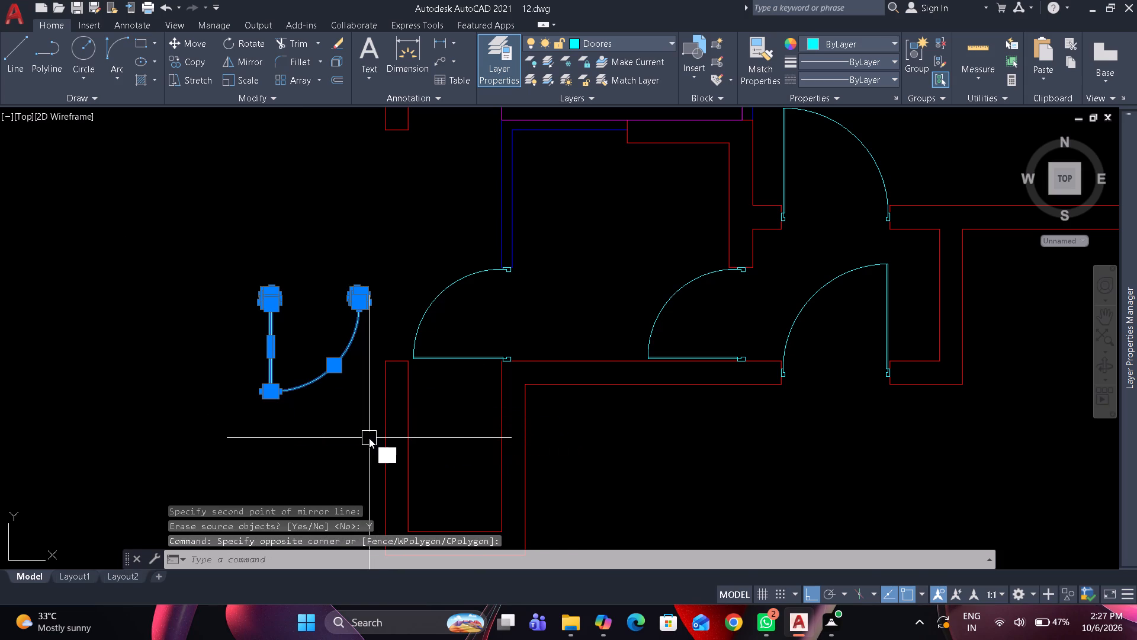
pyautogui.press('space')
pyautogui.scroll(3, 258, 295)
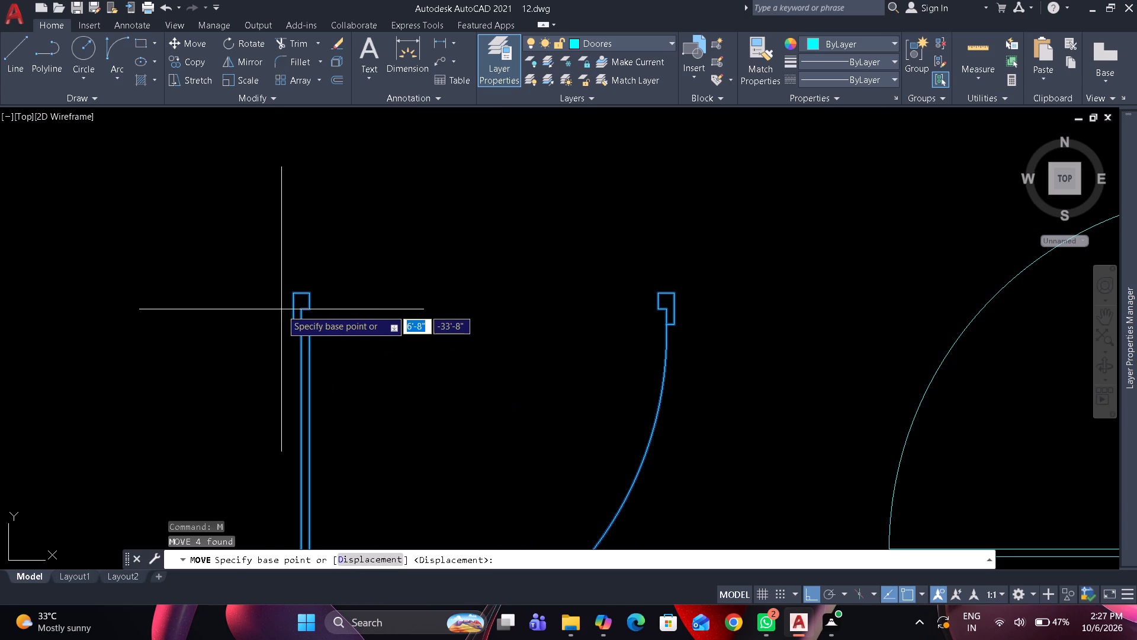
pyautogui.click(288, 309)
pyautogui.scroll(-2, 288, 309)
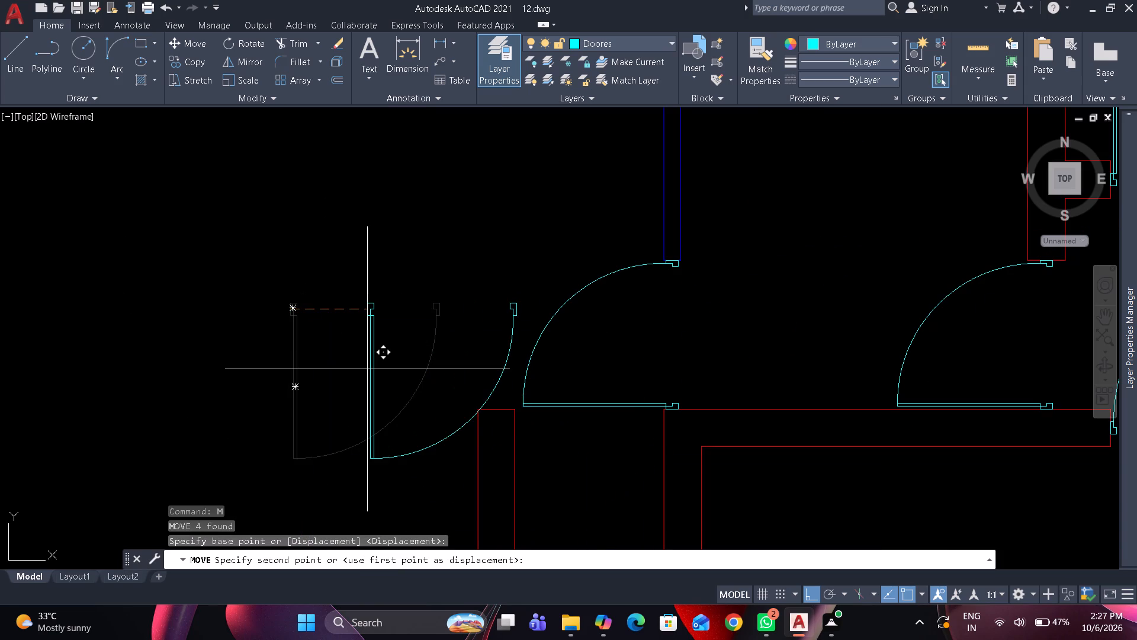
pyautogui.scroll(2, 534, 439)
pyautogui.click(481, 398)
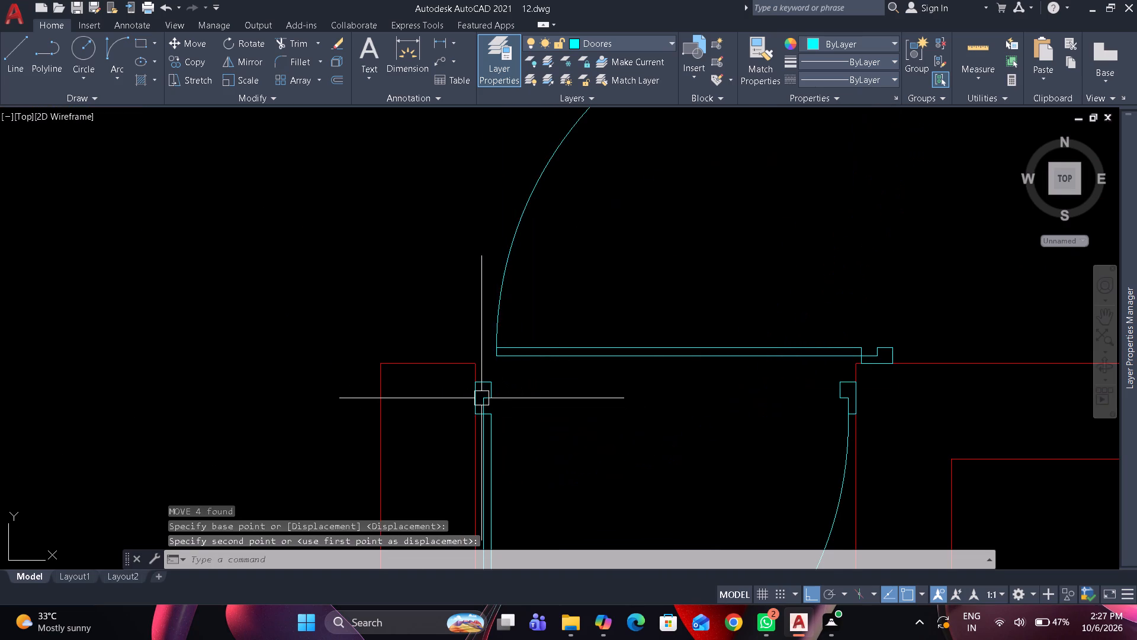
# Nudge the small room's door slightly south so its jambs sit about midway through the wall thickness.
pyautogui.scroll(-3, 513, 320)
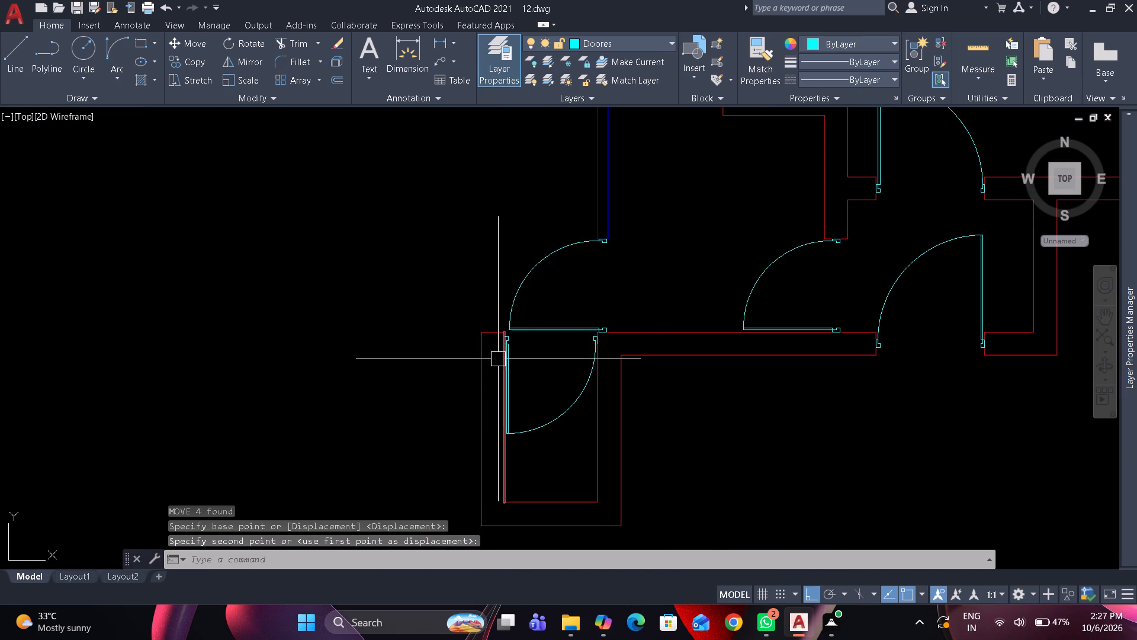
pyautogui.scroll(3, 489, 352)
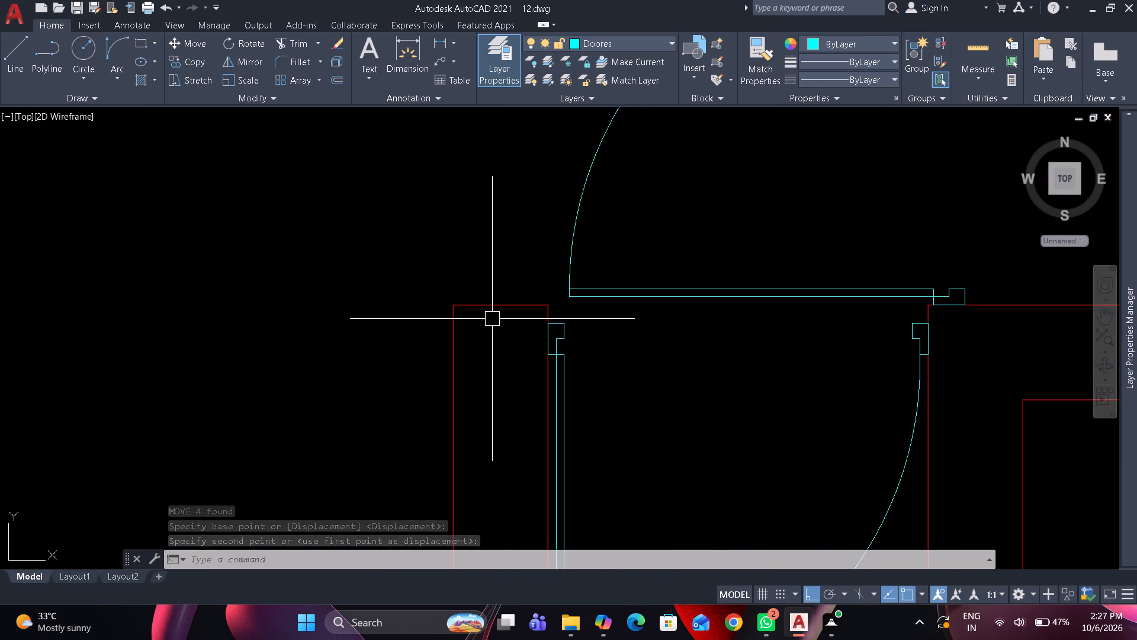
pyautogui.click(495, 319)
pyautogui.scroll(-2, 495, 319)
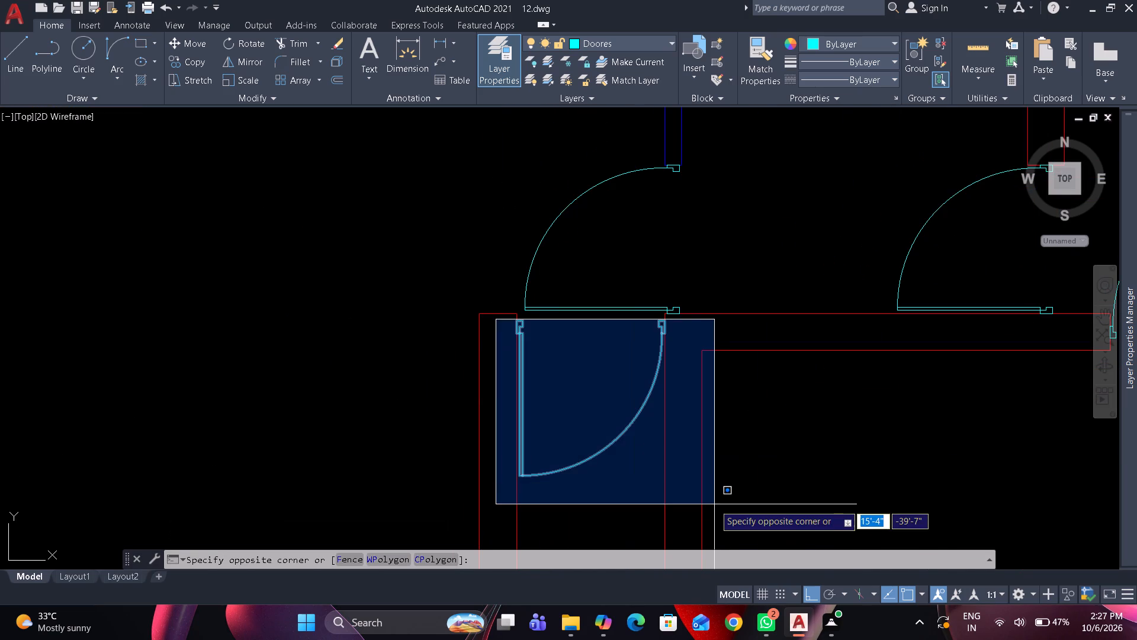
pyautogui.click(715, 505)
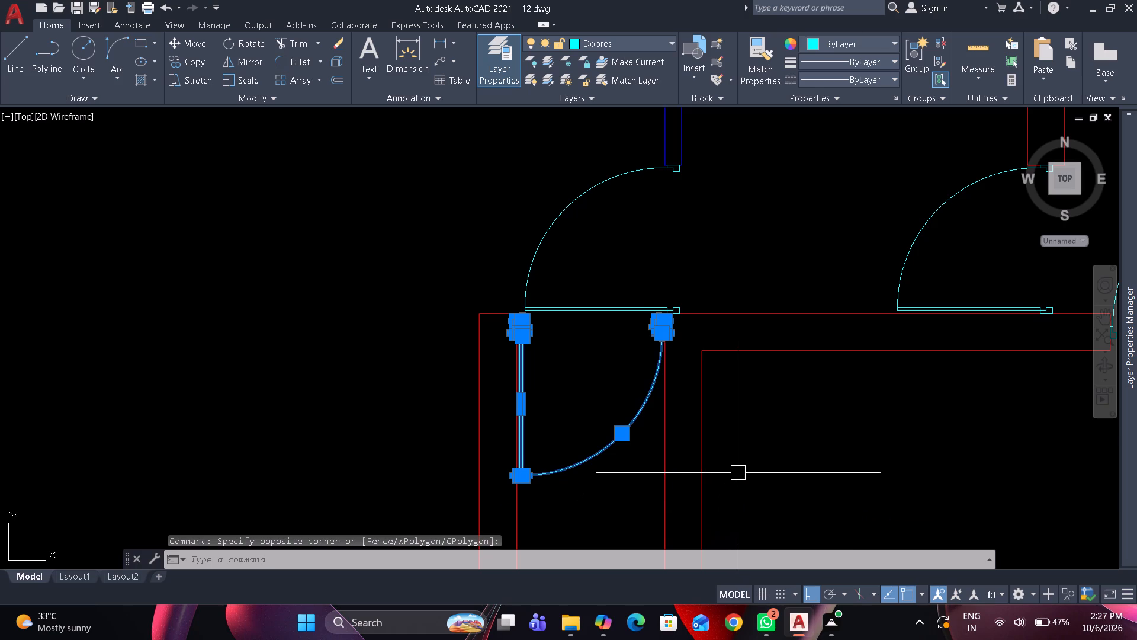
pyautogui.hotkey('ctrl', 'Down')
pyautogui.hotkey('ctrl', 'Down')
pyautogui.hotkey('ctrl', 'Down')
pyautogui.hotkey('ctrl', 'Down')
pyautogui.hotkey('ctrl', 'Down')
pyautogui.hotkey('ctrl', 'Down')
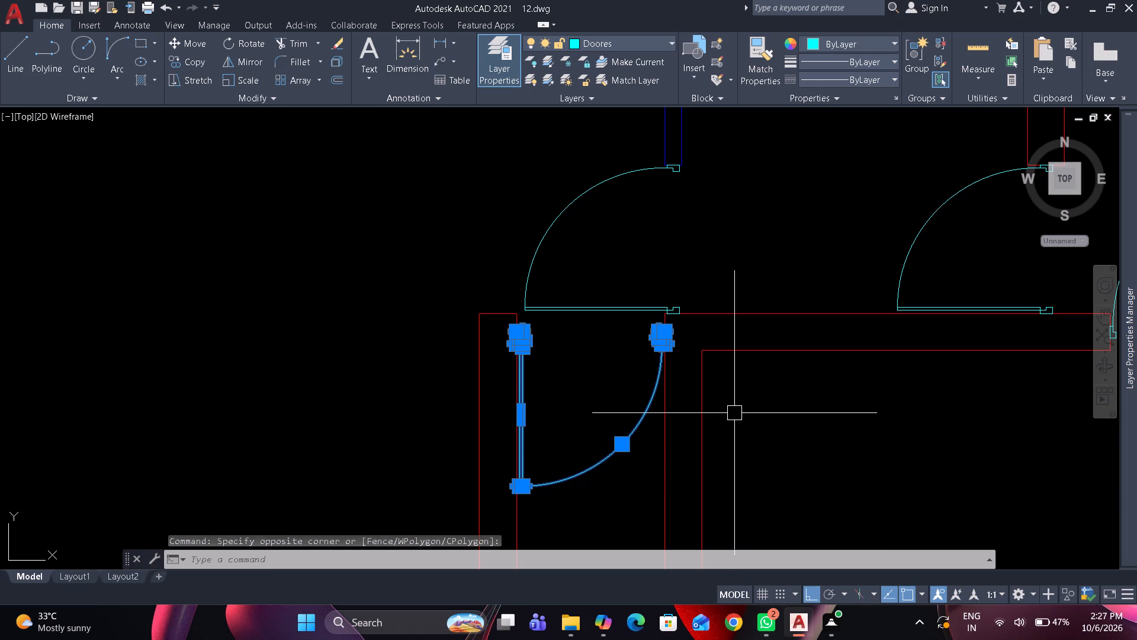
pyautogui.scroll(2, 694, 338)
pyautogui.hotkey('ctrl', 'Up')
pyautogui.hotkey('ctrl', 'Up')
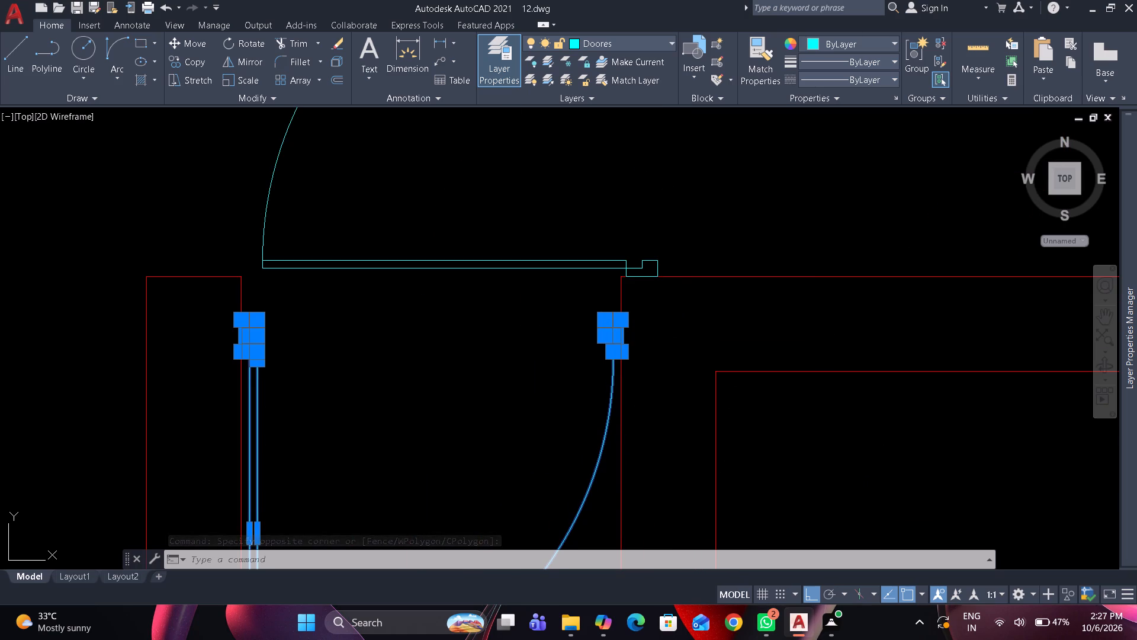
pyautogui.hotkey('ctrl', 'Up')
pyautogui.hotkey('ctrl', 'Up')
pyautogui.hotkey('ctrl', 'Up')
pyautogui.press('Escape')
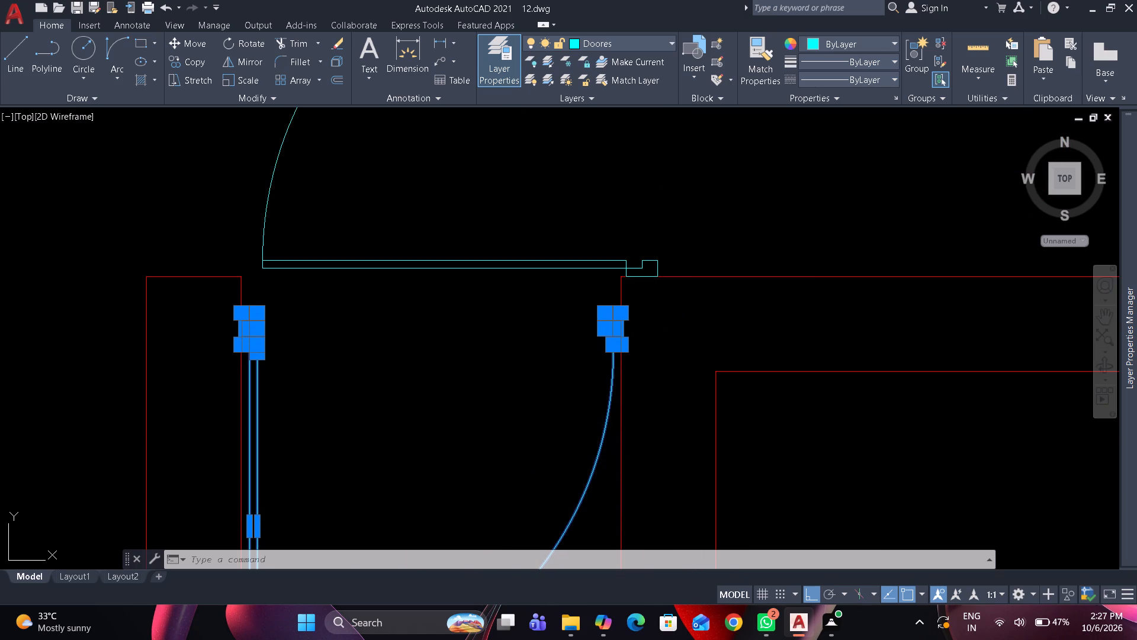
pyautogui.press('Escape')
pyautogui.press('Escape')
pyautogui.press('Escape')
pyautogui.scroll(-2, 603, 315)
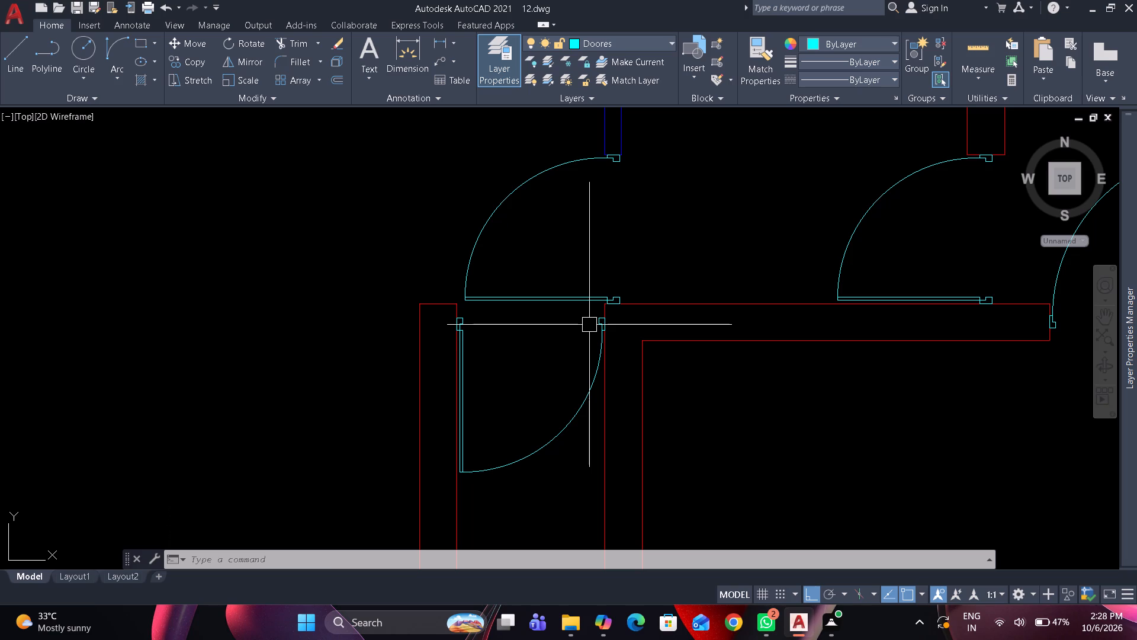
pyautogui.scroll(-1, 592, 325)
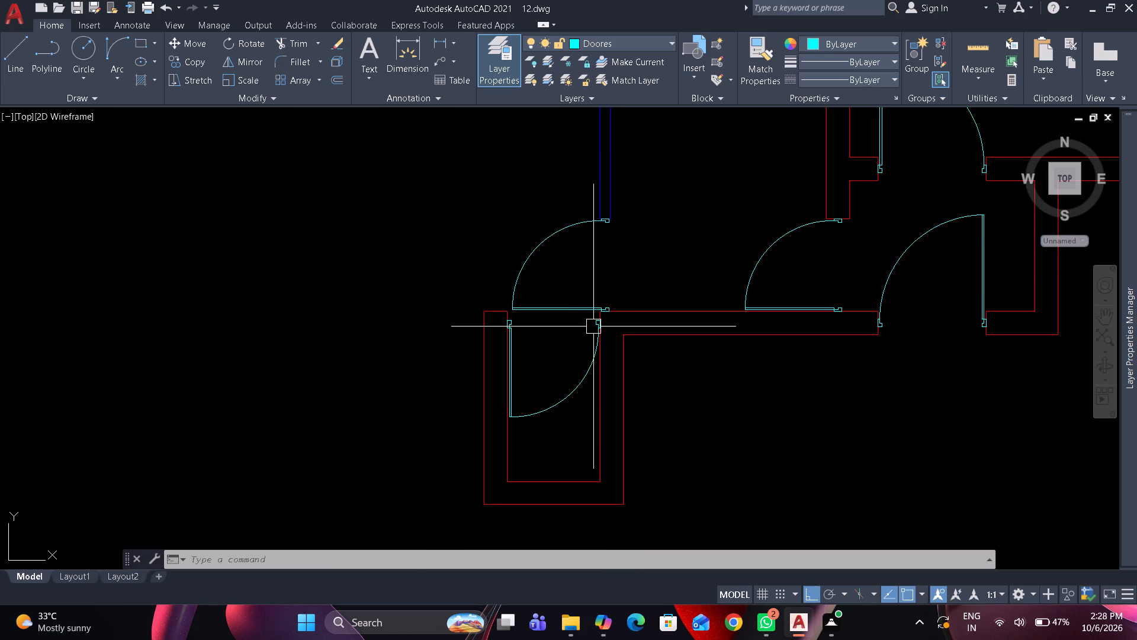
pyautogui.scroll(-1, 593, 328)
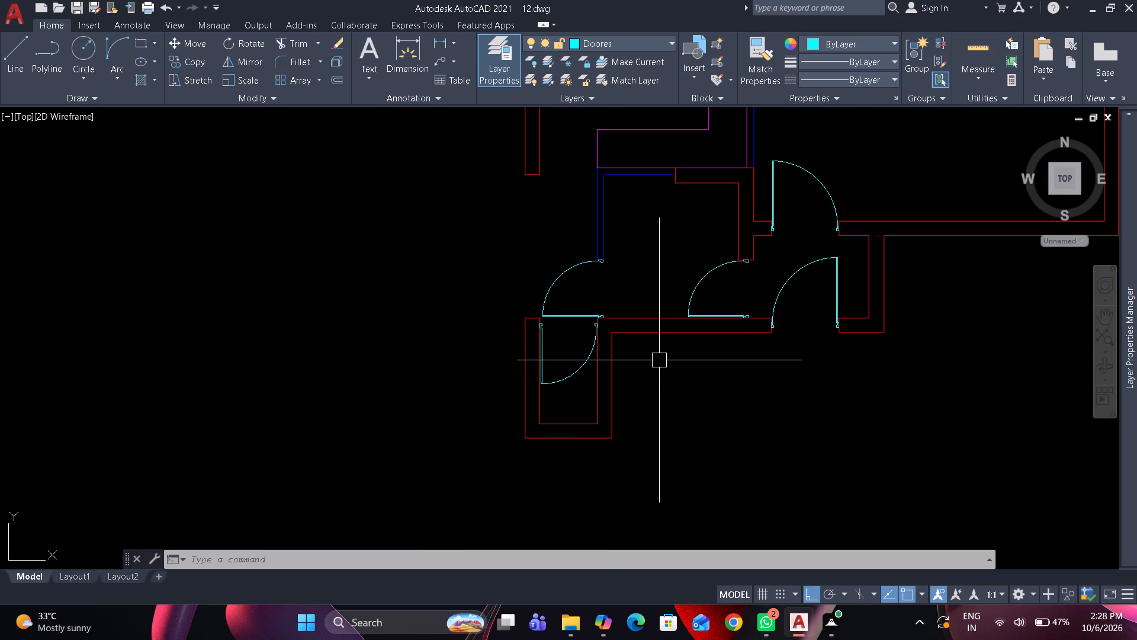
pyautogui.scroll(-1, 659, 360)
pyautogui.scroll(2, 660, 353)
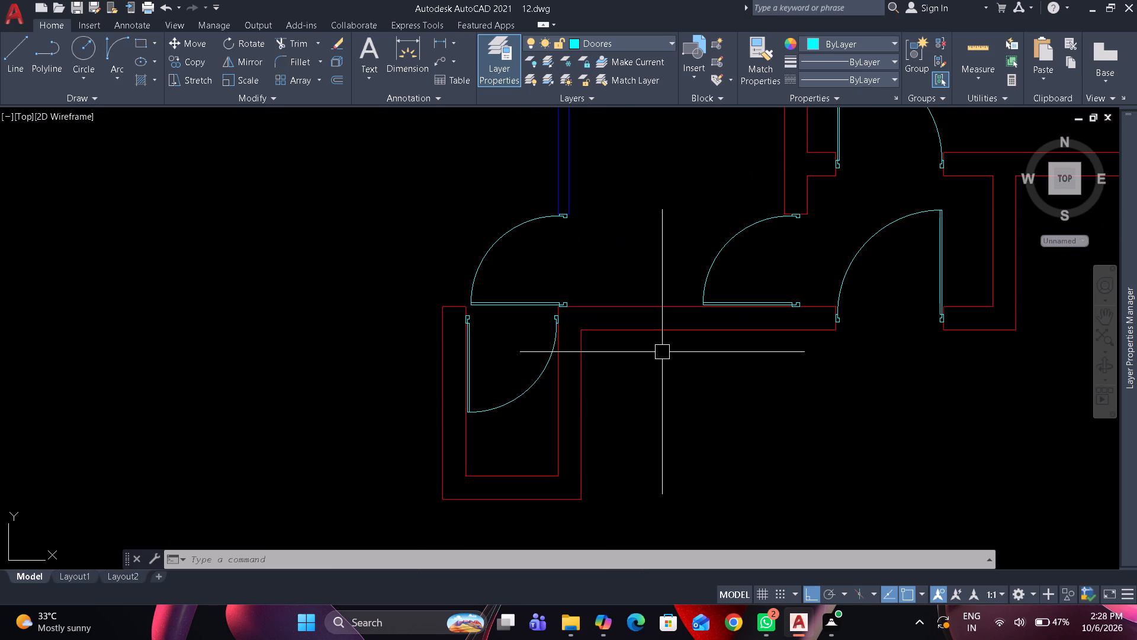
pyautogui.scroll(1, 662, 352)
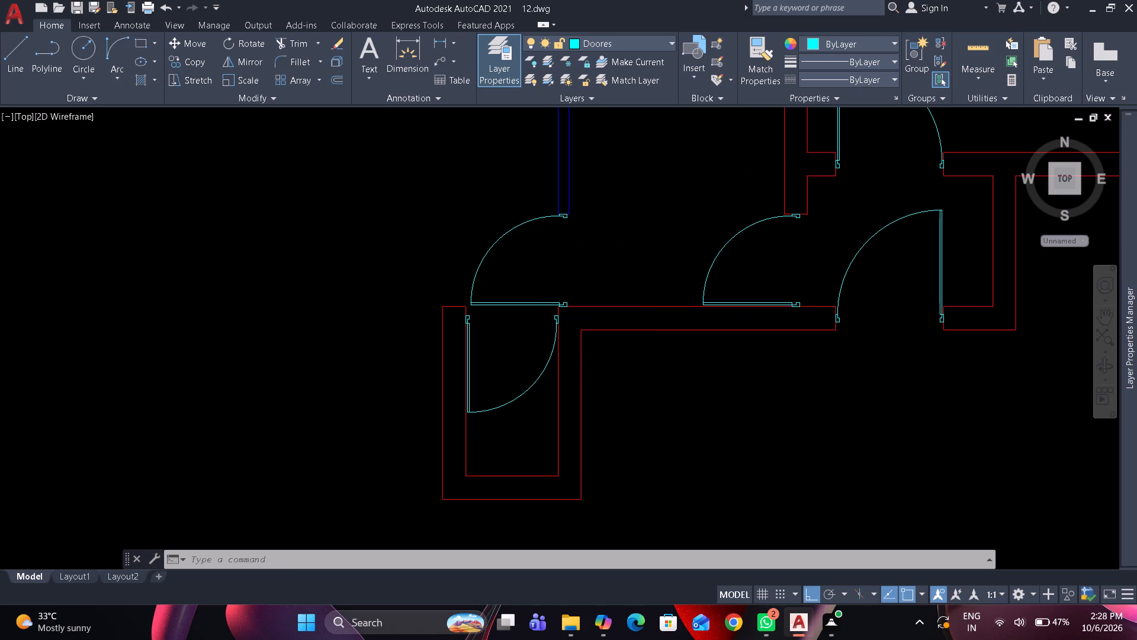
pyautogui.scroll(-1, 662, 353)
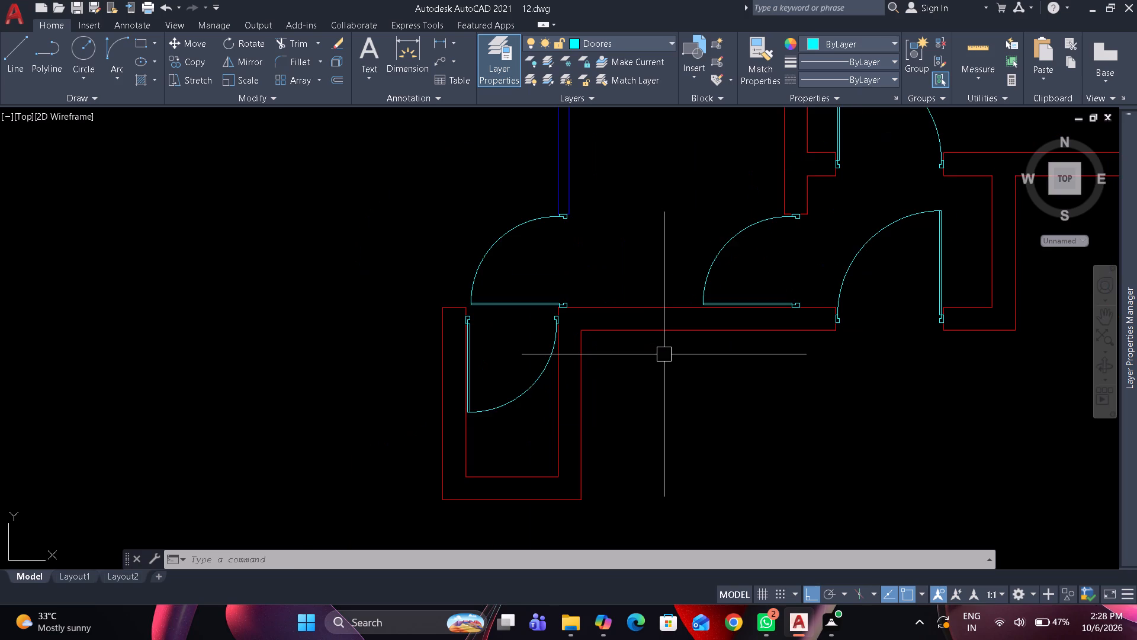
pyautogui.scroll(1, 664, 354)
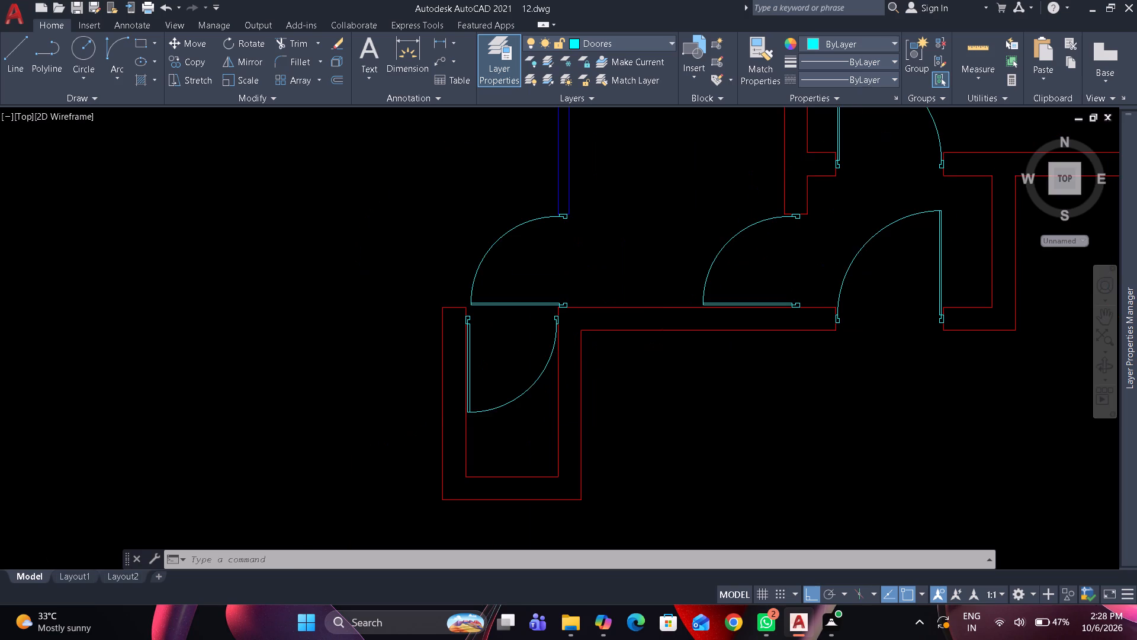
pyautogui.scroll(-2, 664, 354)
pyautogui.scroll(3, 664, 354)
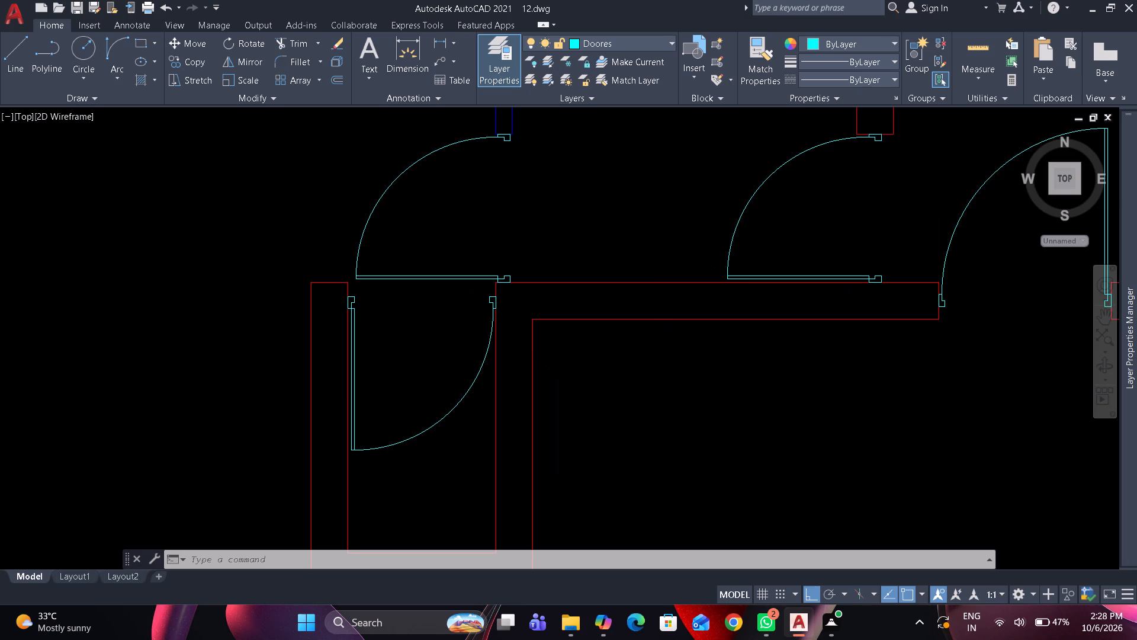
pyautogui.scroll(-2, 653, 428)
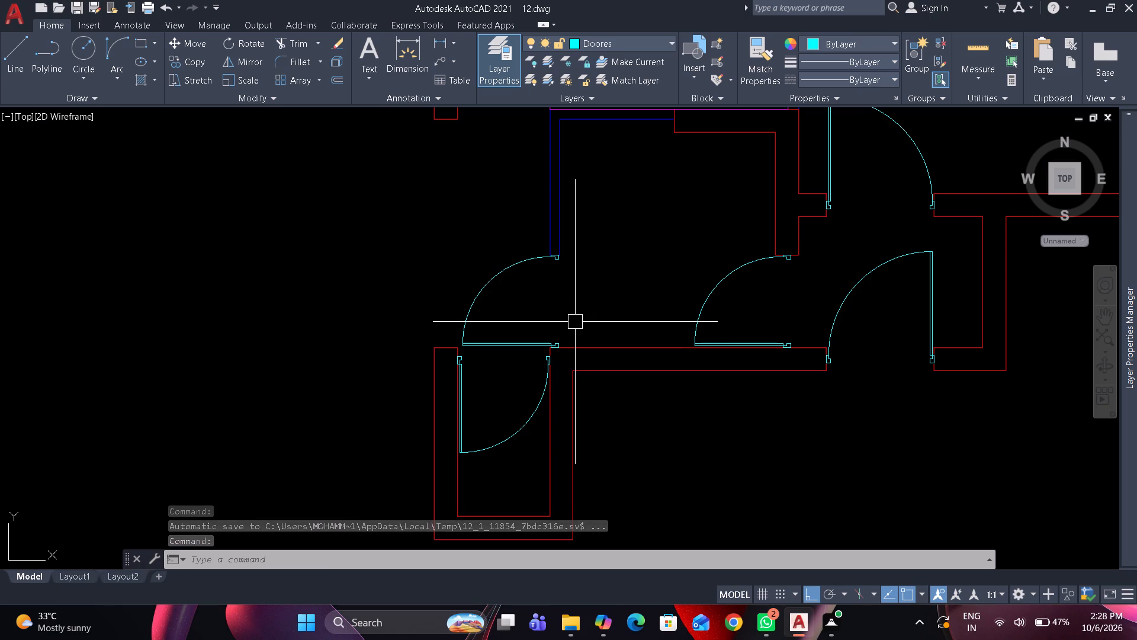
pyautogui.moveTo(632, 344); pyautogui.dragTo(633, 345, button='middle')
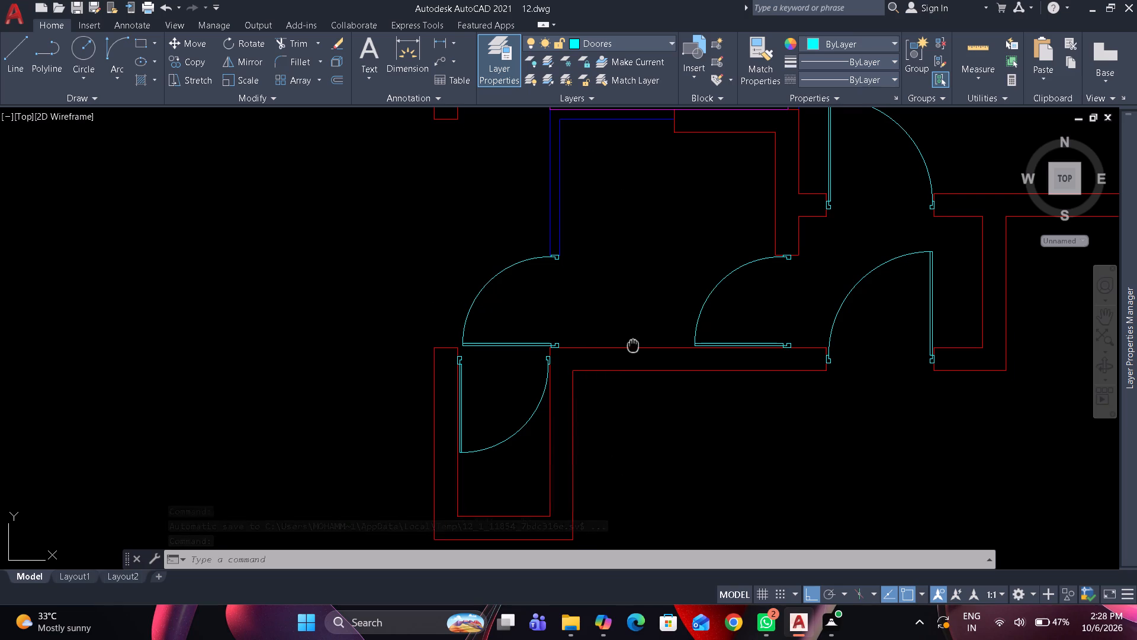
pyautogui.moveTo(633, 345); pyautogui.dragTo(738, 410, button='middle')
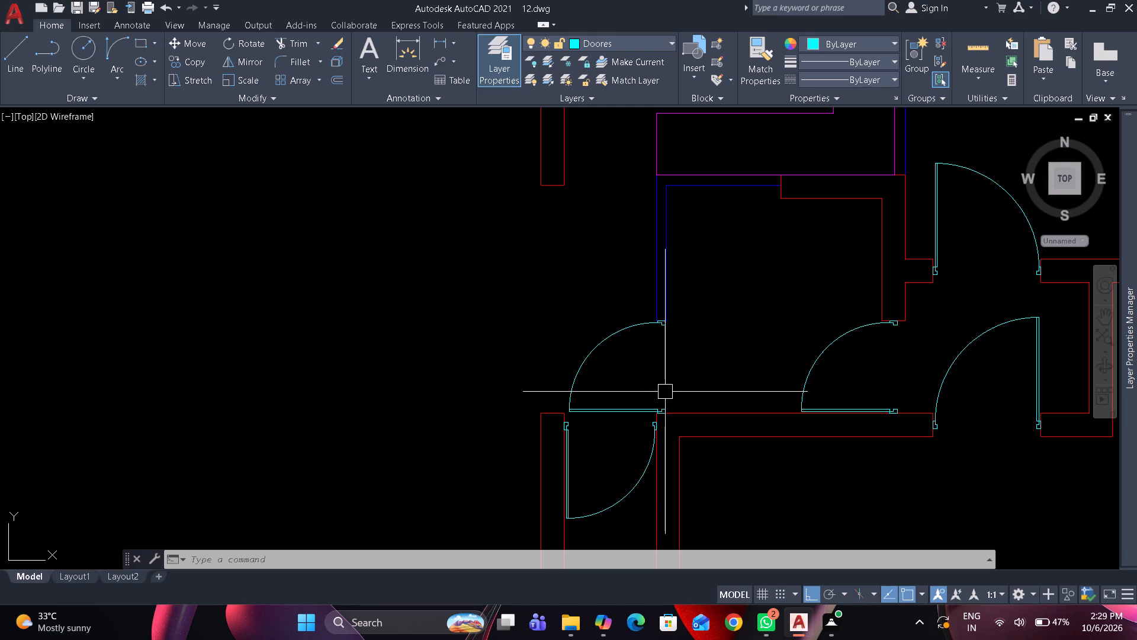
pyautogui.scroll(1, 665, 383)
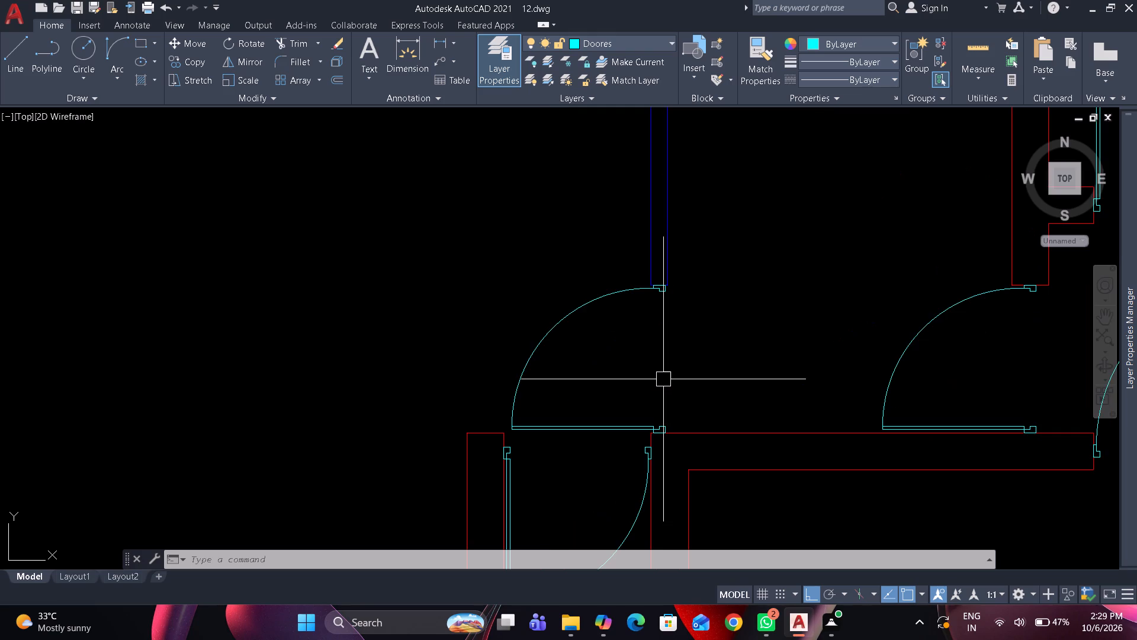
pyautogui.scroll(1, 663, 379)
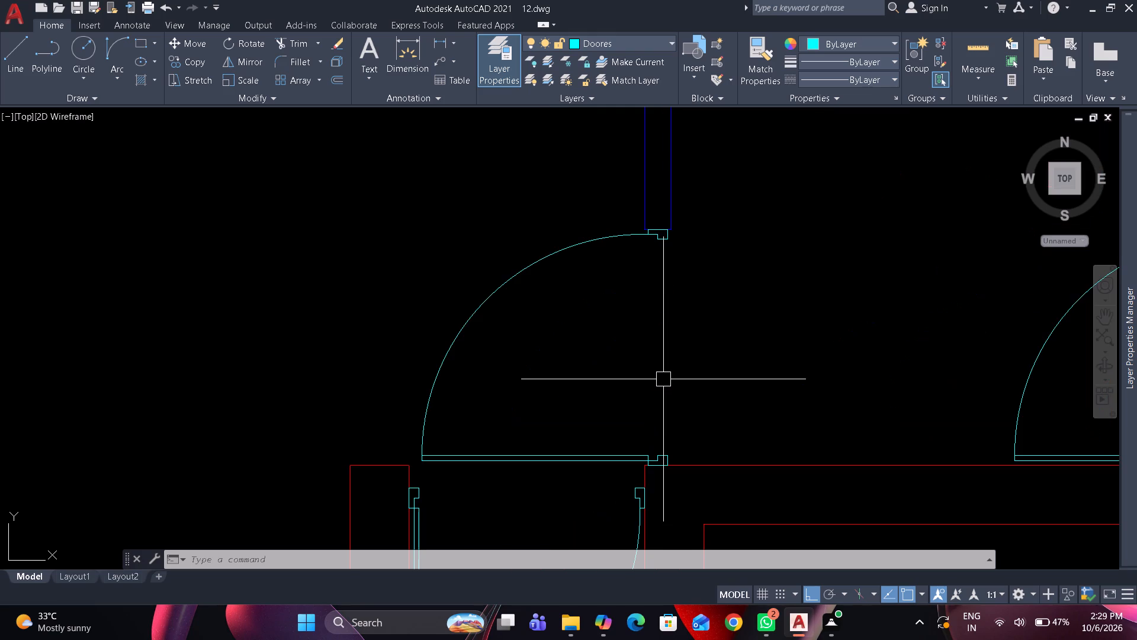
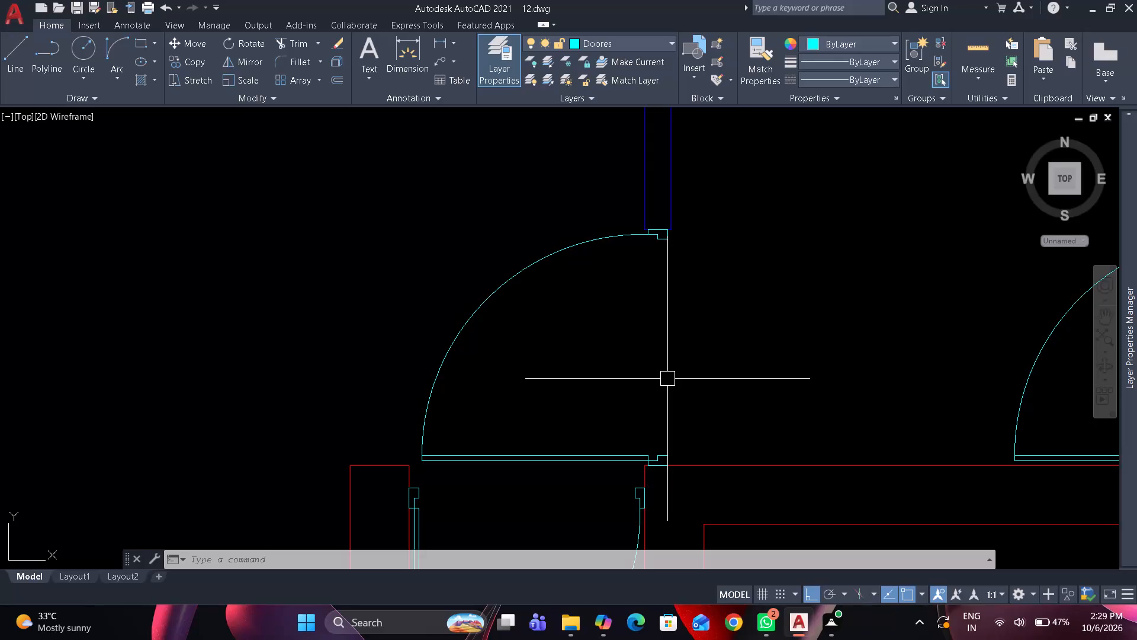
# Join the collinear inner lines and the collinear outer lines of the west wall to close the gap above the small lower room.
pyautogui.middleClick(667, 379)
pyautogui.scroll(-3, 667, 379)
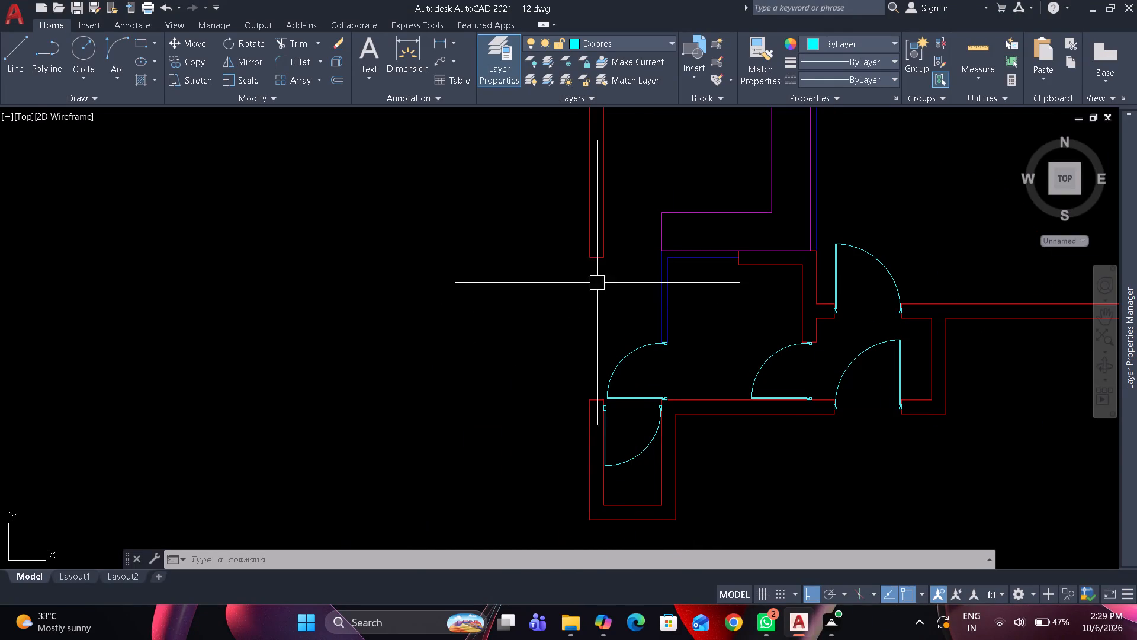
pyautogui.click(603, 235)
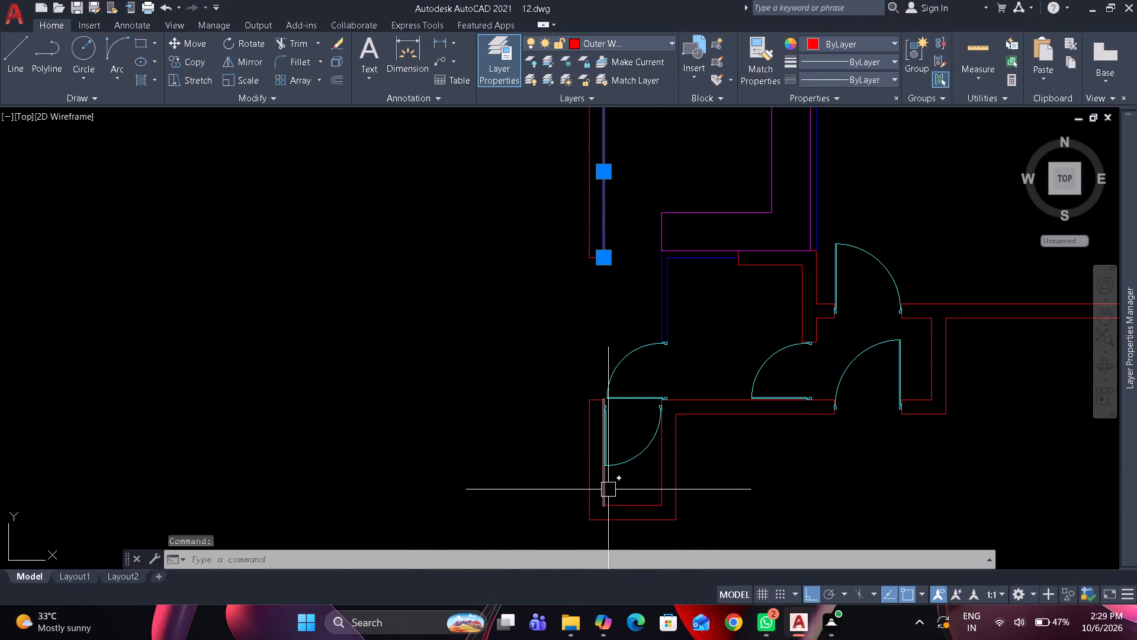
pyautogui.click(608, 489)
pyautogui.write('j')
pyautogui.press('space')
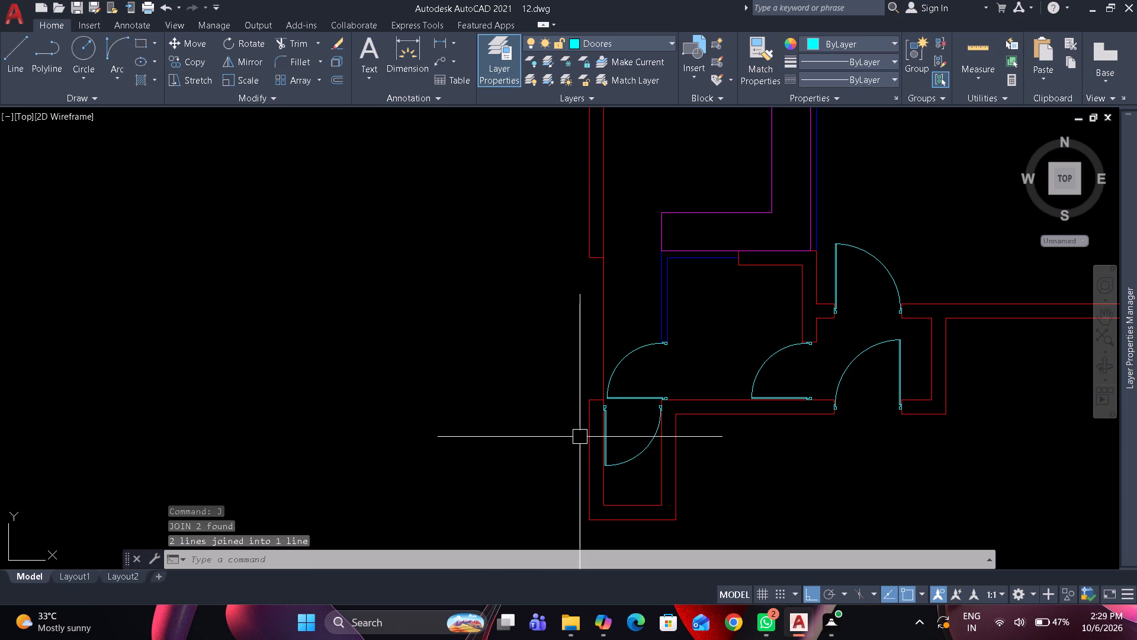
pyautogui.moveTo(584, 437); pyautogui.dragTo(584, 429)
pyautogui.click(587, 243)
pyautogui.press('space')
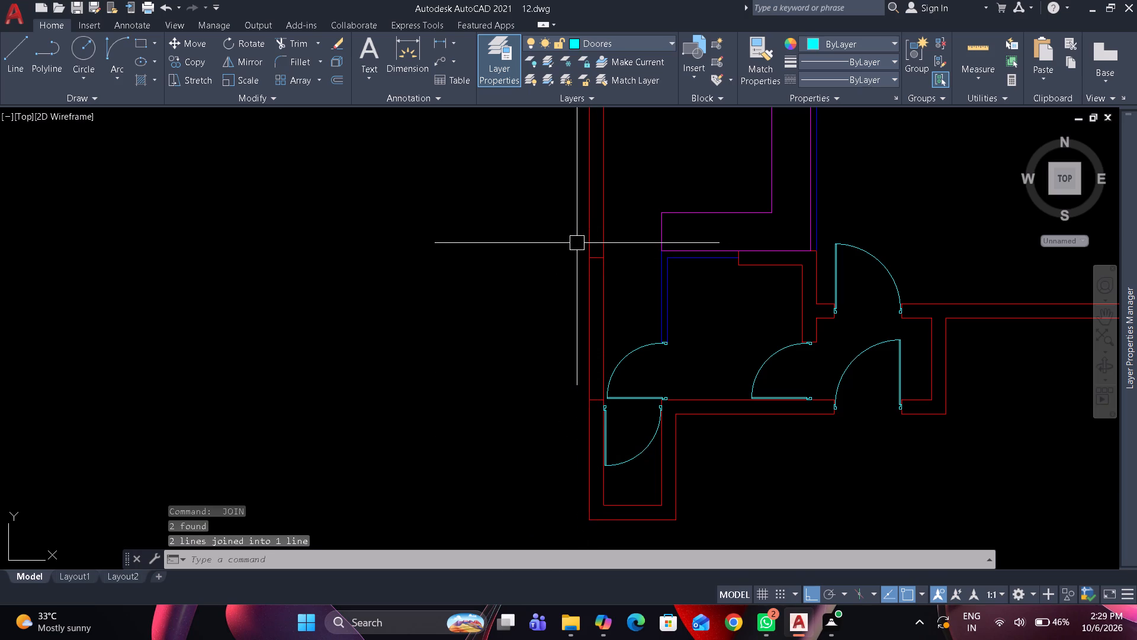
pyautogui.click(573, 244)
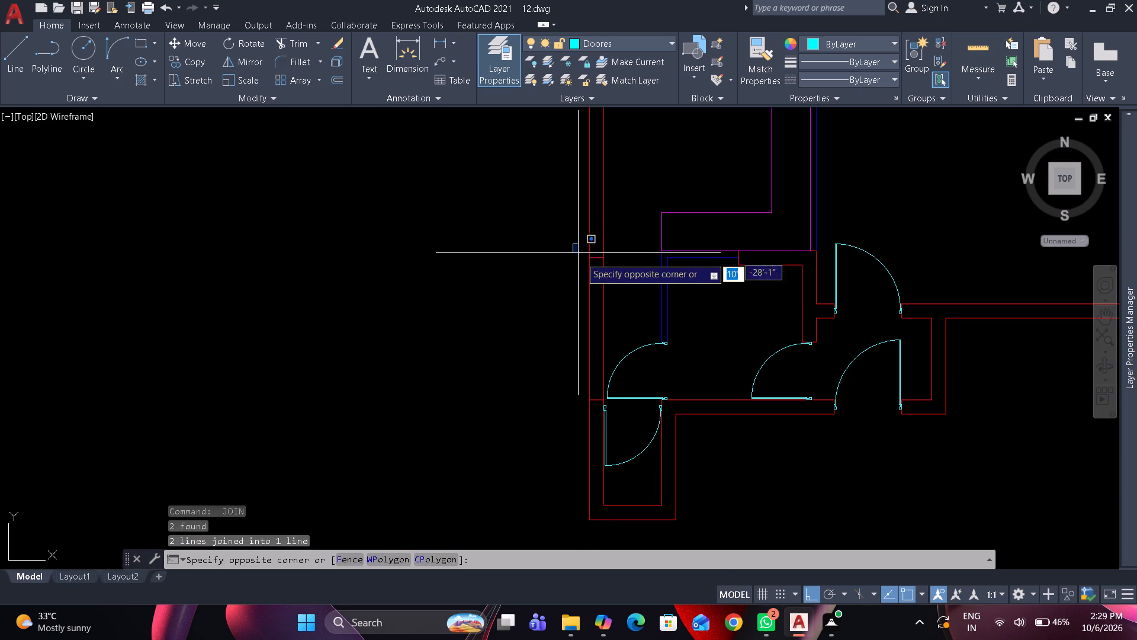
pyautogui.click(547, 265)
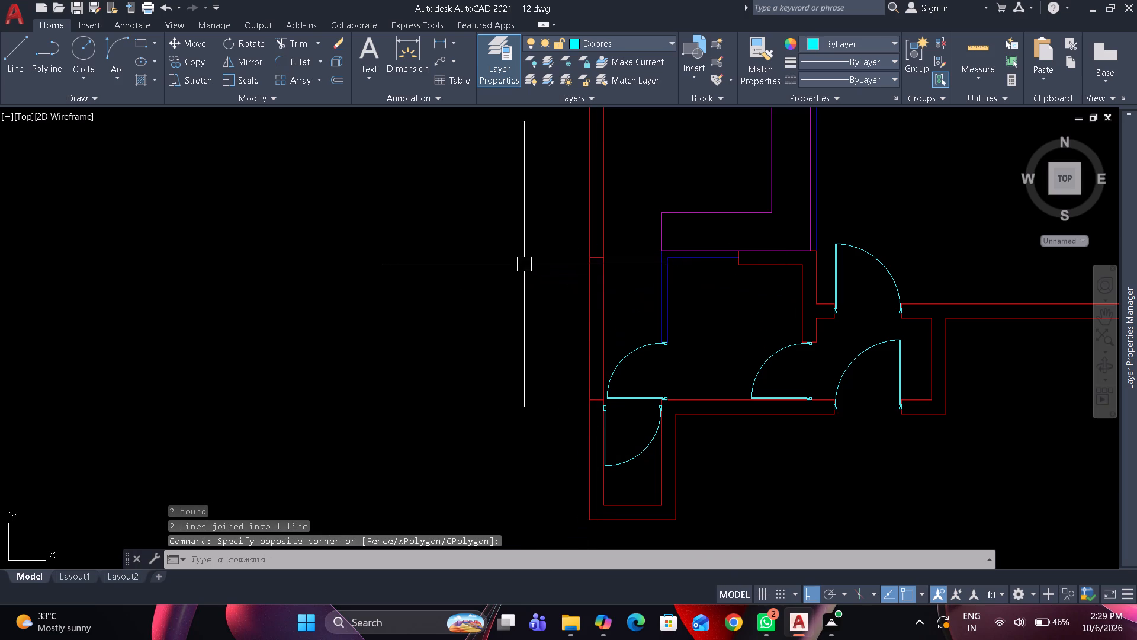
# Examine the overall floor plan, from the lower entrance area up to the upper rooms.
pyautogui.scroll(-3, 521, 267)
pyautogui.moveTo(516, 284); pyautogui.dragTo(515, 331, button='middle')
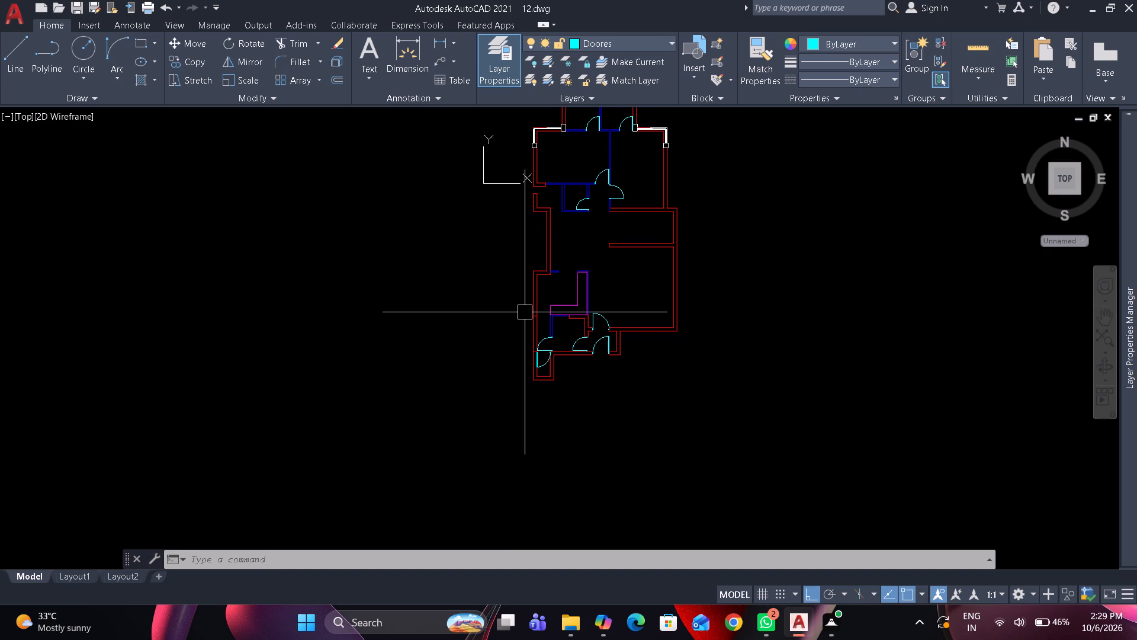
pyautogui.scroll(1, 525, 312)
pyautogui.moveTo(523, 312); pyautogui.dragTo(505, 404, button='middle')
pyautogui.middleClick(505, 404)
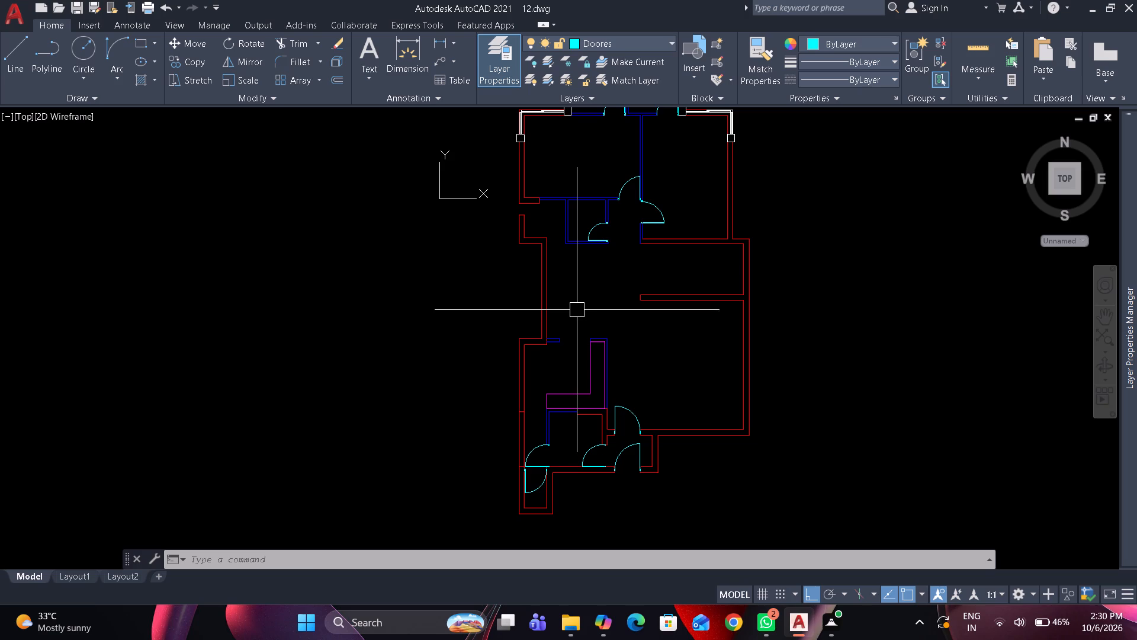
pyautogui.scroll(-1, 614, 304)
pyautogui.moveTo(622, 325); pyautogui.dragTo(648, 381, button='middle')
pyautogui.scroll(1, 642, 371)
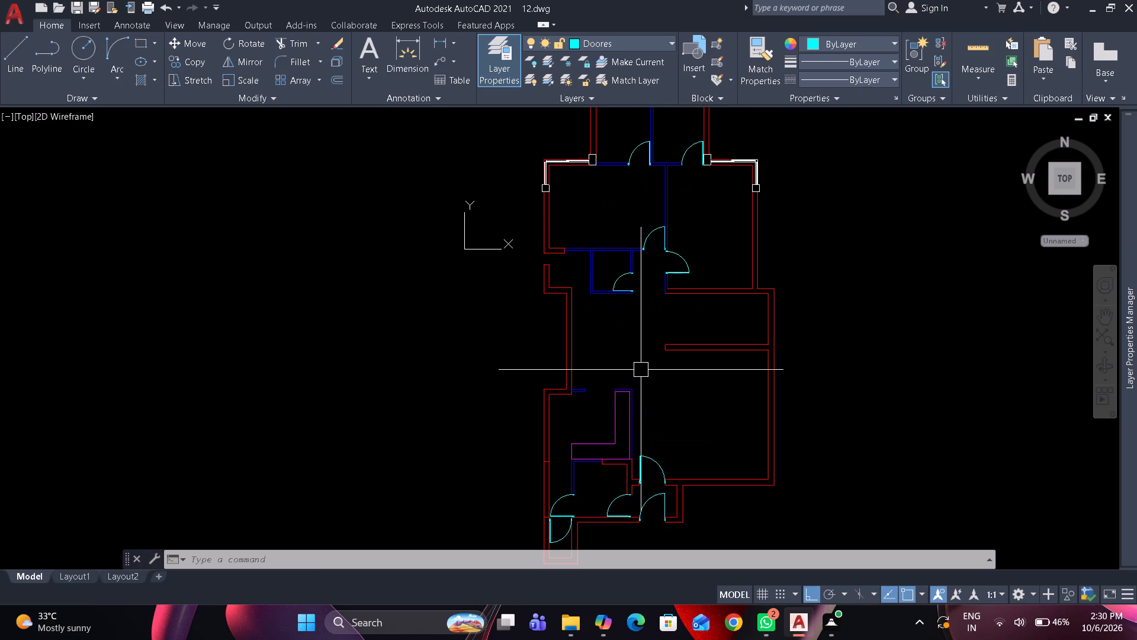
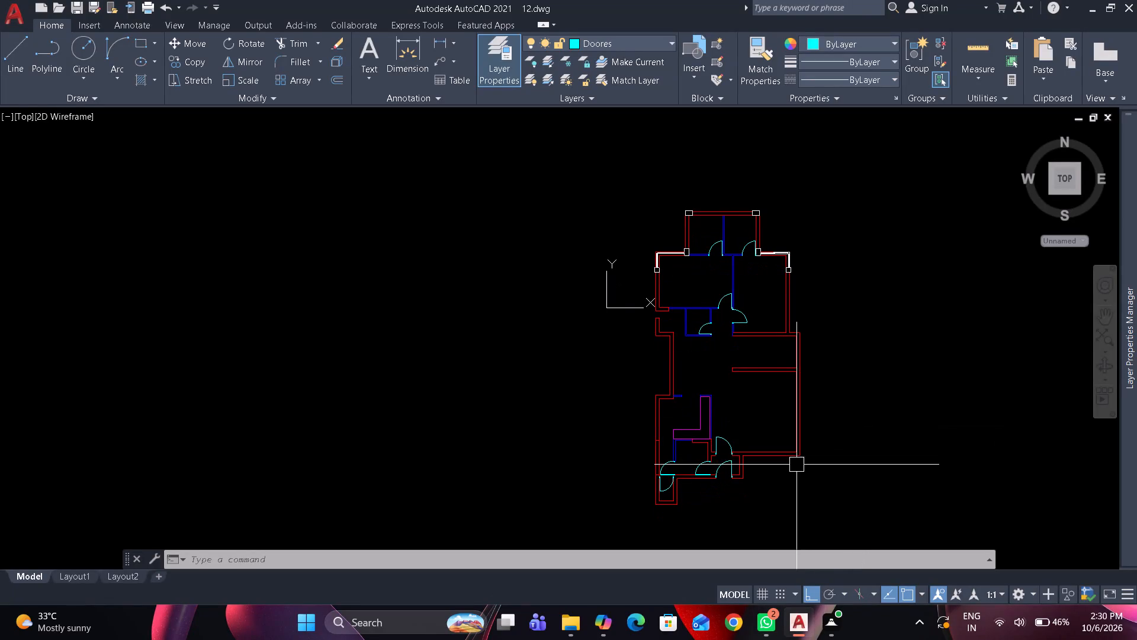
# Examine the overall floor plan, from the kitchen and entrance area up to the upper rooms.
pyautogui.middleClick(795, 465)
pyautogui.middleClick(795, 465)
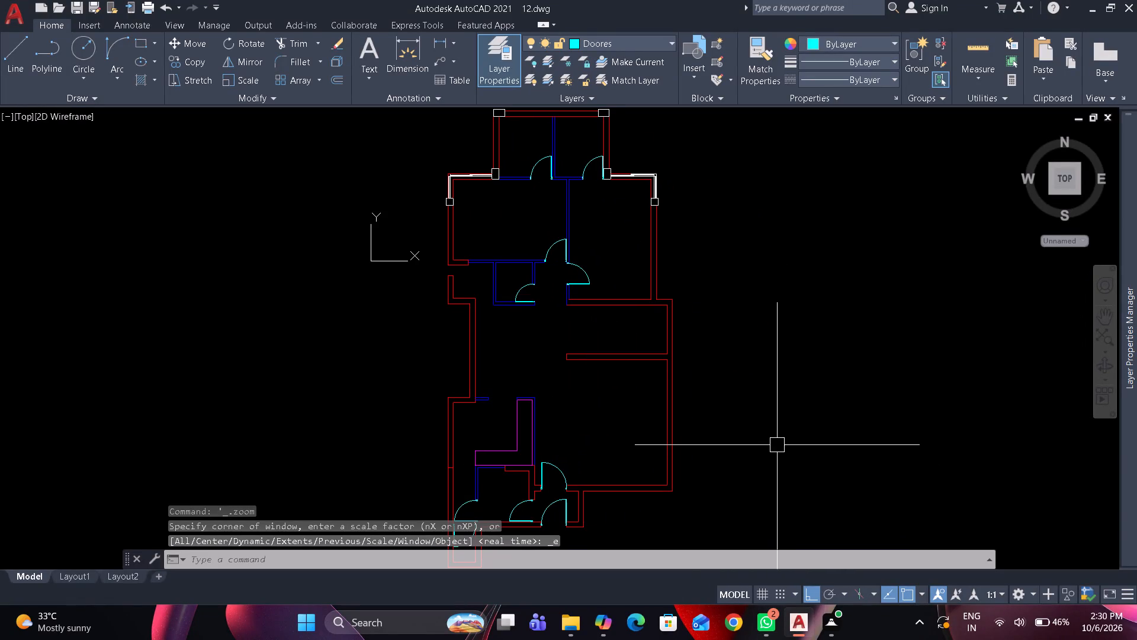
pyautogui.scroll(2, 672, 434)
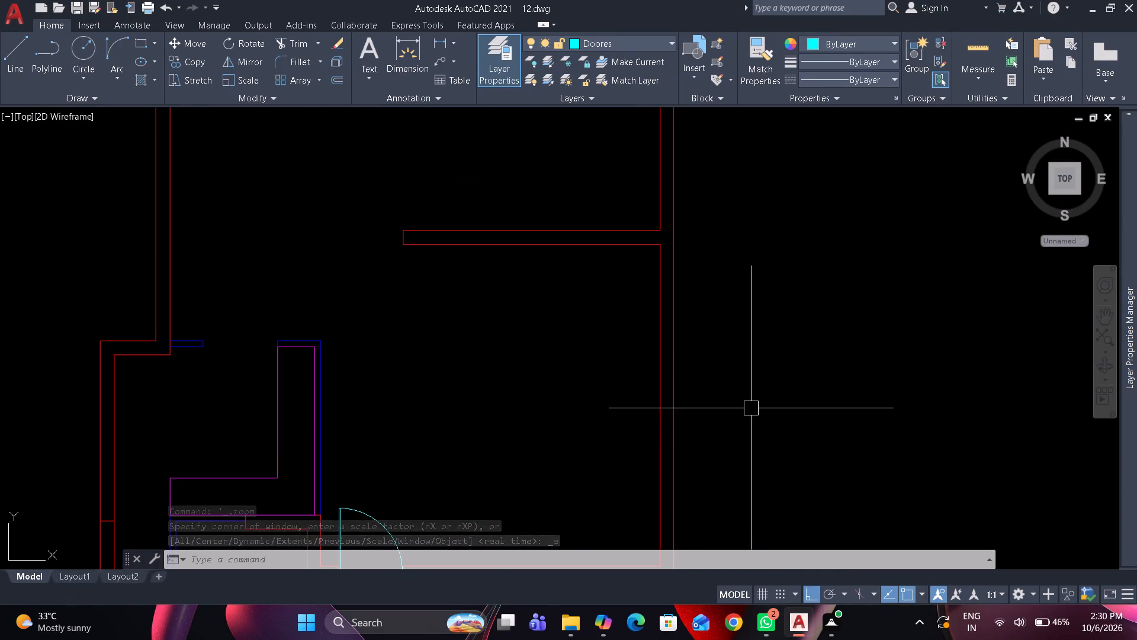
pyautogui.scroll(-1, 521, 370)
pyautogui.moveTo(521, 372); pyautogui.dragTo(652, 371, button='middle')
pyautogui.scroll(-1, 652, 371)
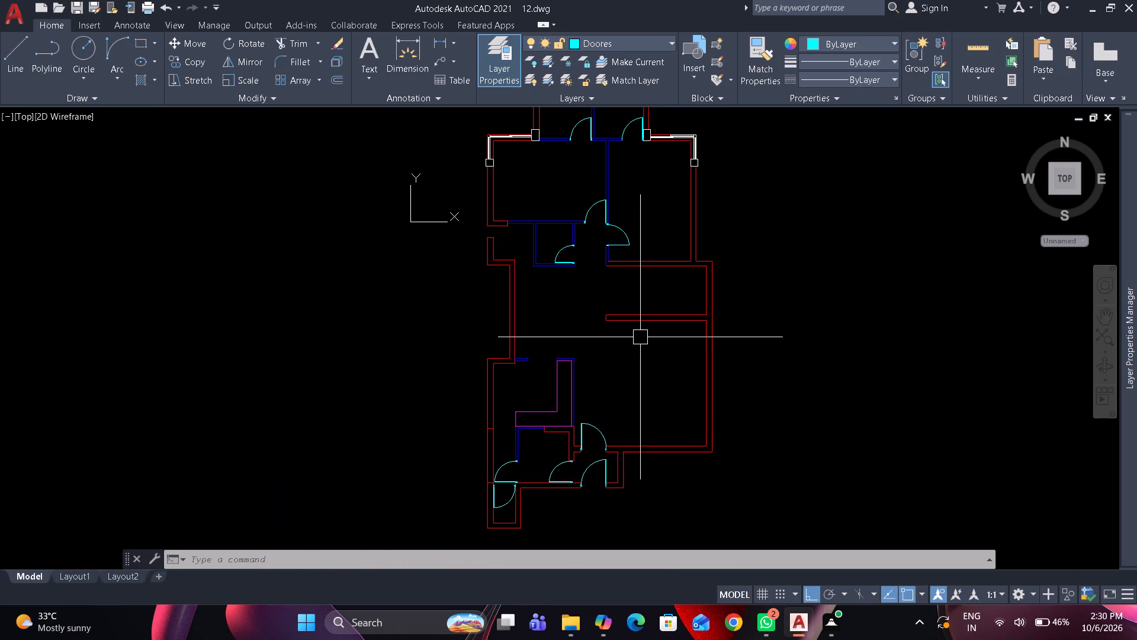
pyautogui.moveTo(643, 340); pyautogui.dragTo(665, 383, button='middle')
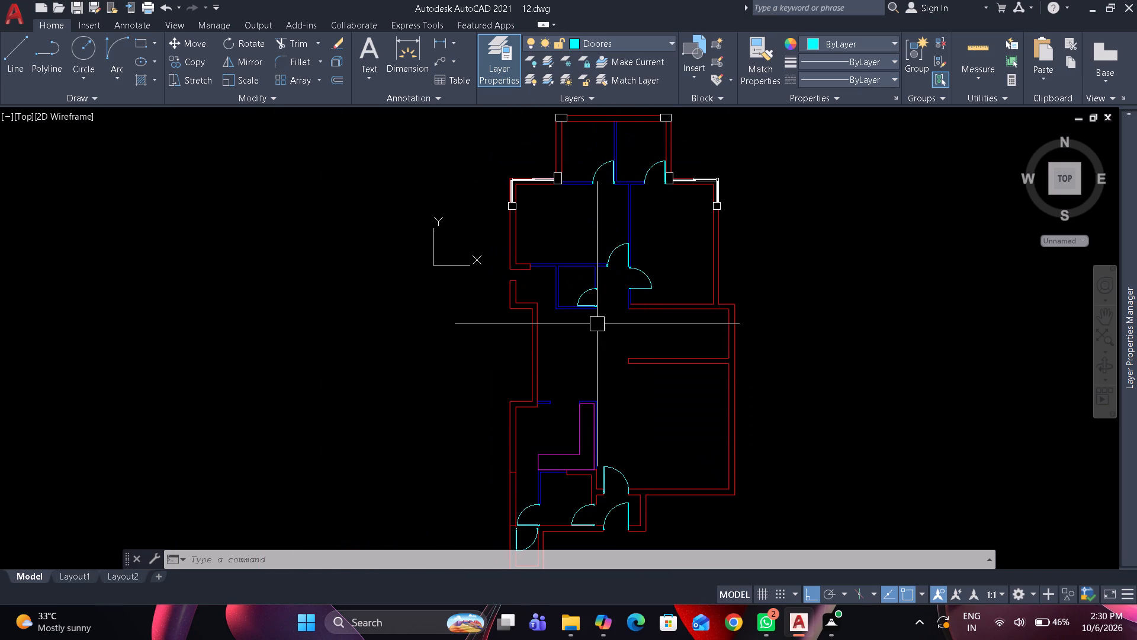
pyautogui.moveTo(596, 324); pyautogui.dragTo(611, 366, button='middle')
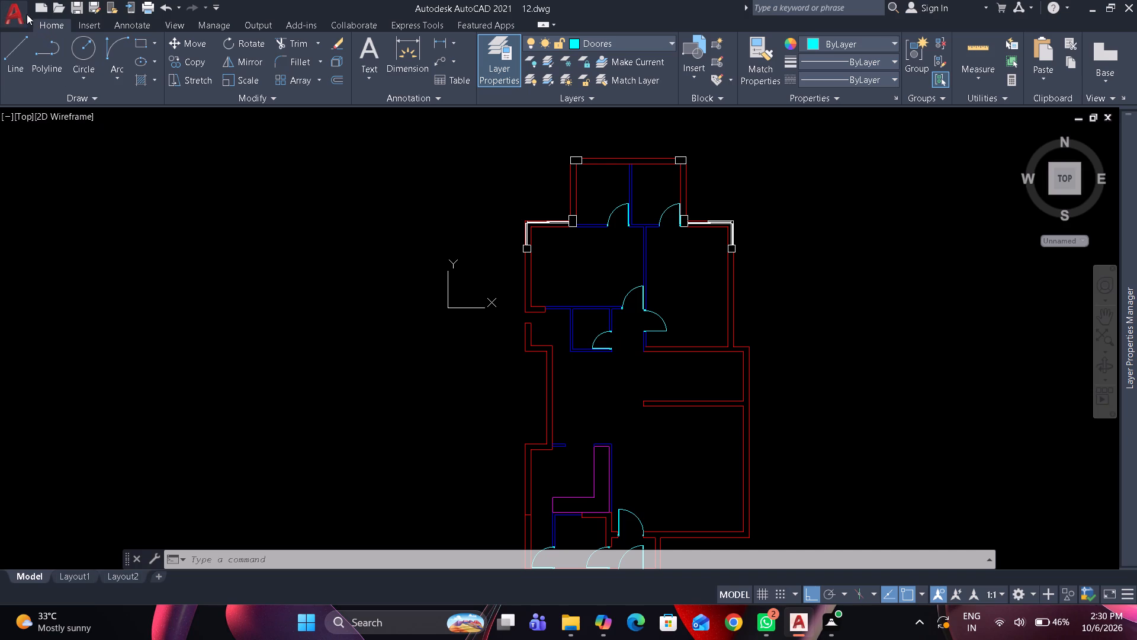
# Open 11.dwg and copy the toilet and washbasin from its 9'0" x 6'0" washroom beside the dressing area to the clipboard.
pyautogui.click(21, 10)
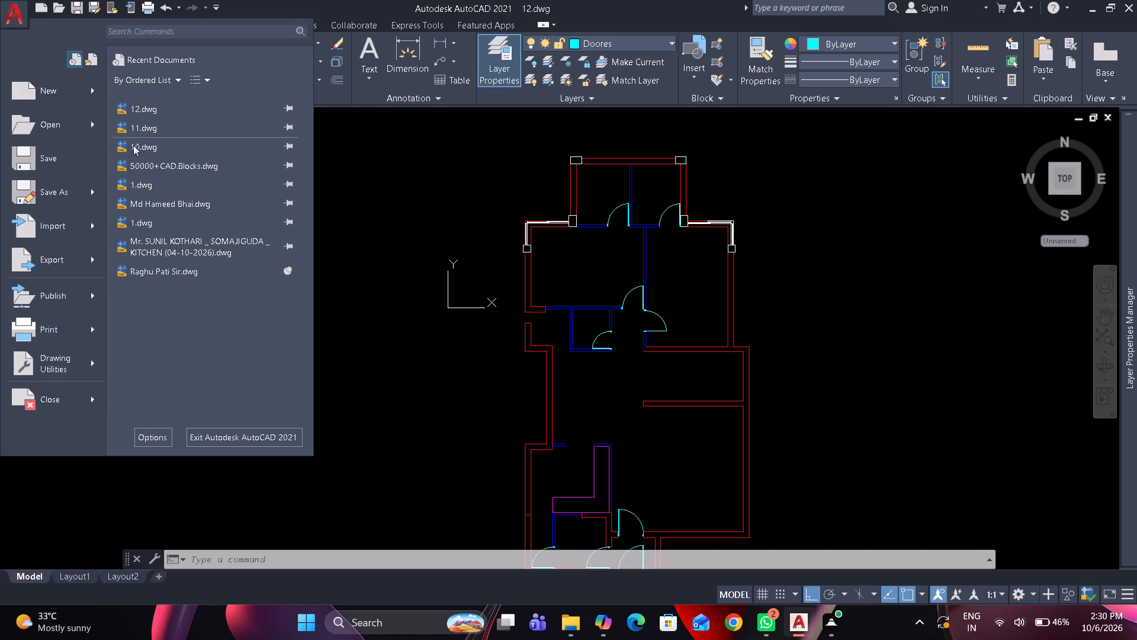
pyautogui.click(144, 133)
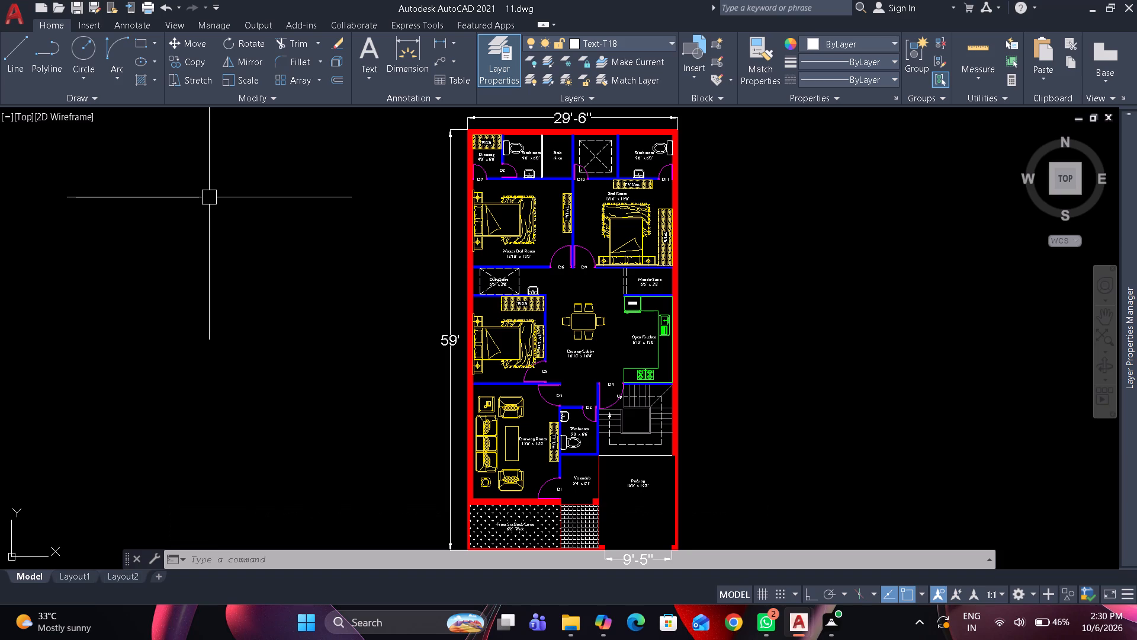
pyautogui.scroll(4, 517, 148)
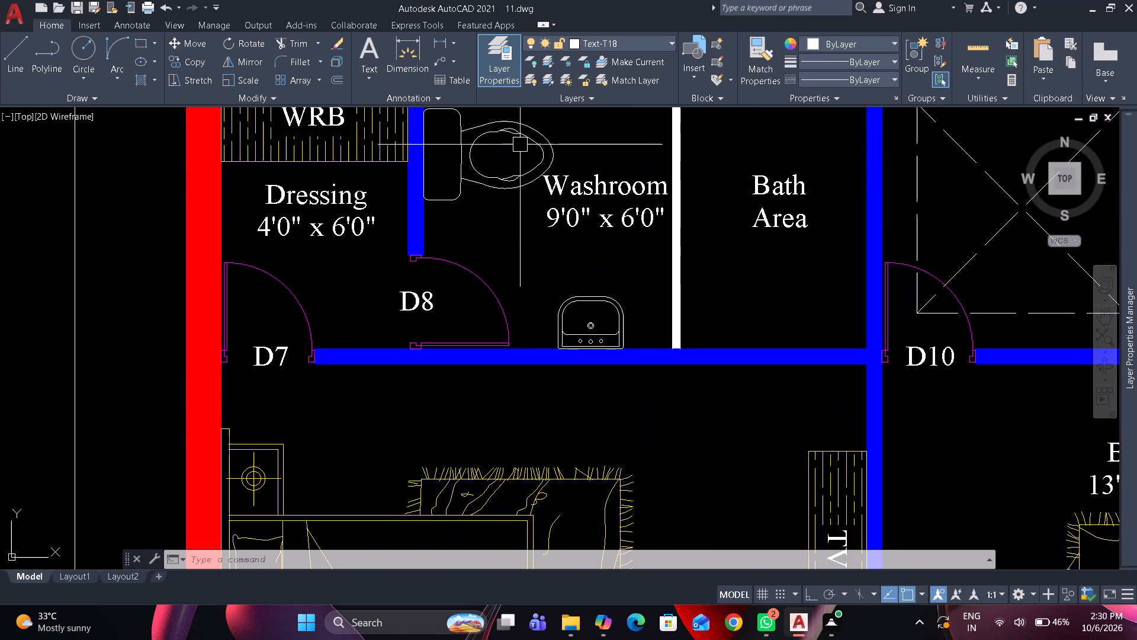
pyautogui.click(524, 136)
pyautogui.click(570, 305)
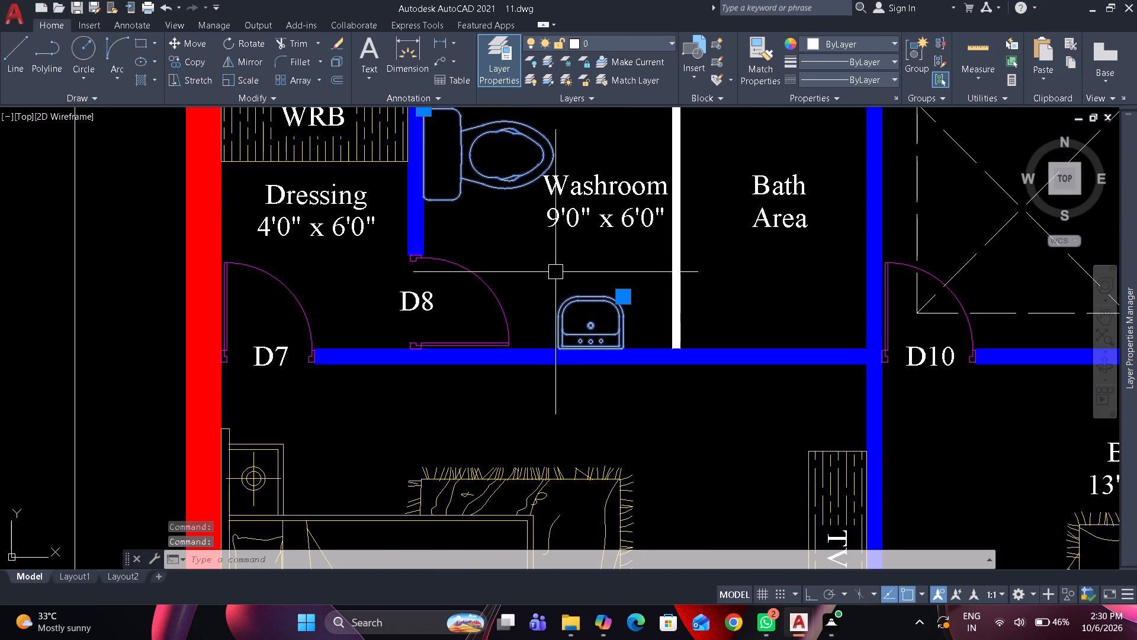
pyautogui.hotkey('ctrl', 'c')
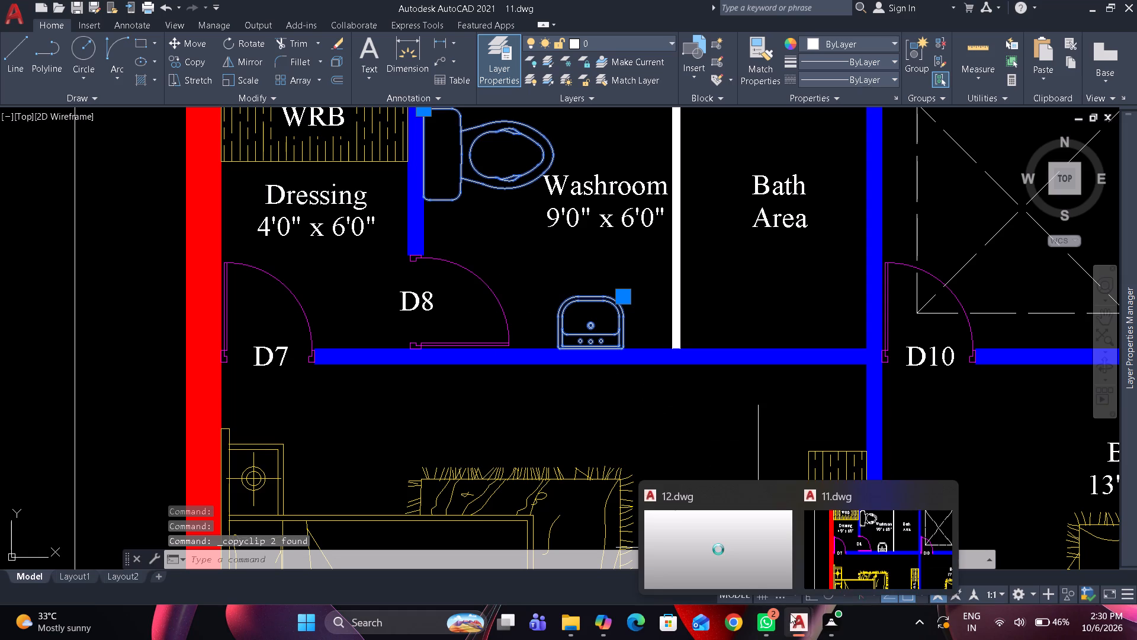
# Return to 12.dwg and paste the toilet and washbasin in the empty space northwest of the floor plan.
pyautogui.click(738, 569)
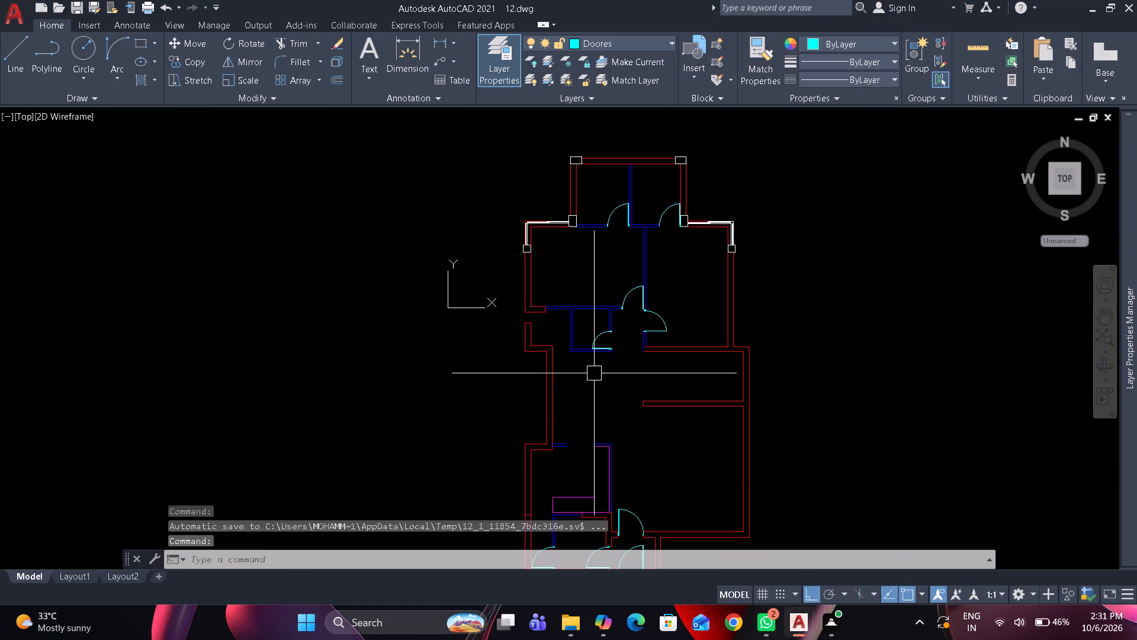
pyautogui.hotkey('ctrl', 'v')
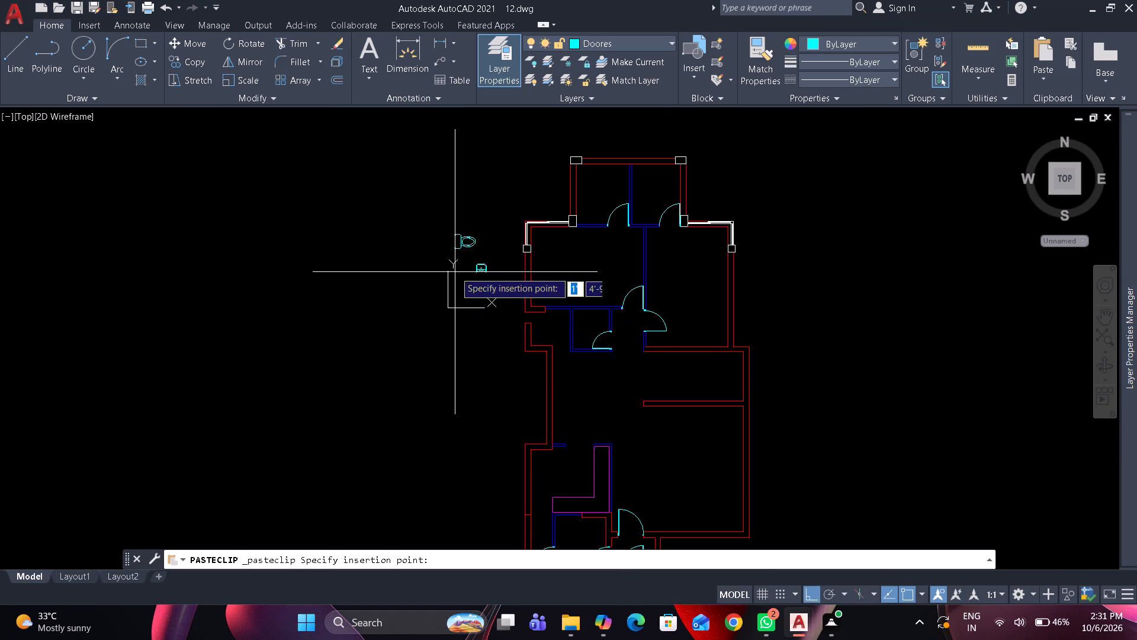
pyautogui.scroll(1, 472, 212)
pyautogui.click(472, 212)
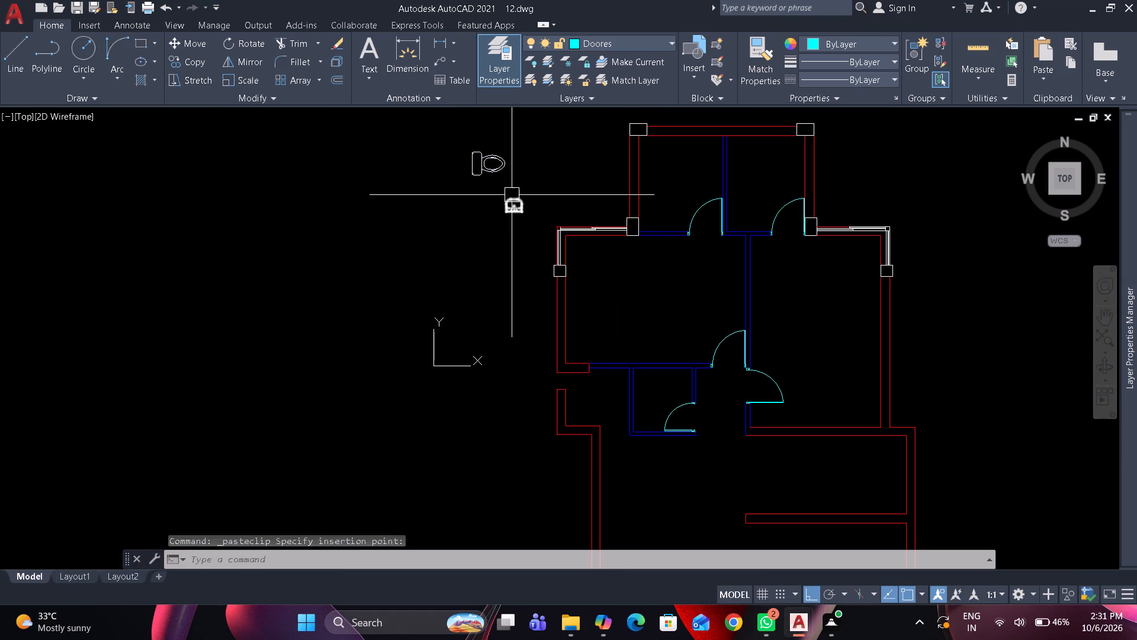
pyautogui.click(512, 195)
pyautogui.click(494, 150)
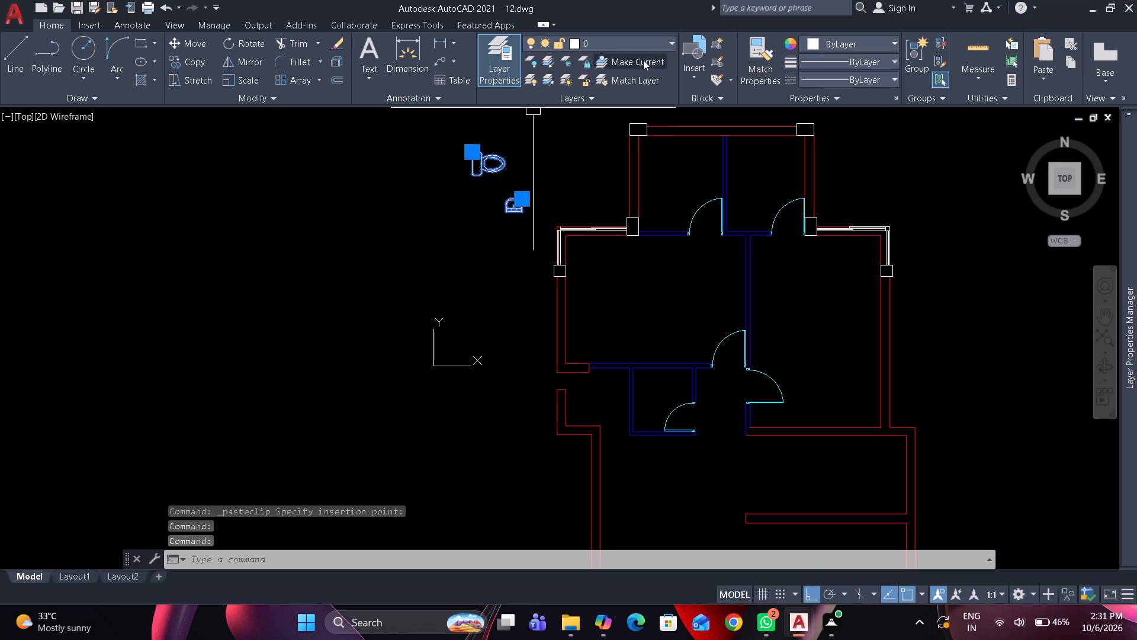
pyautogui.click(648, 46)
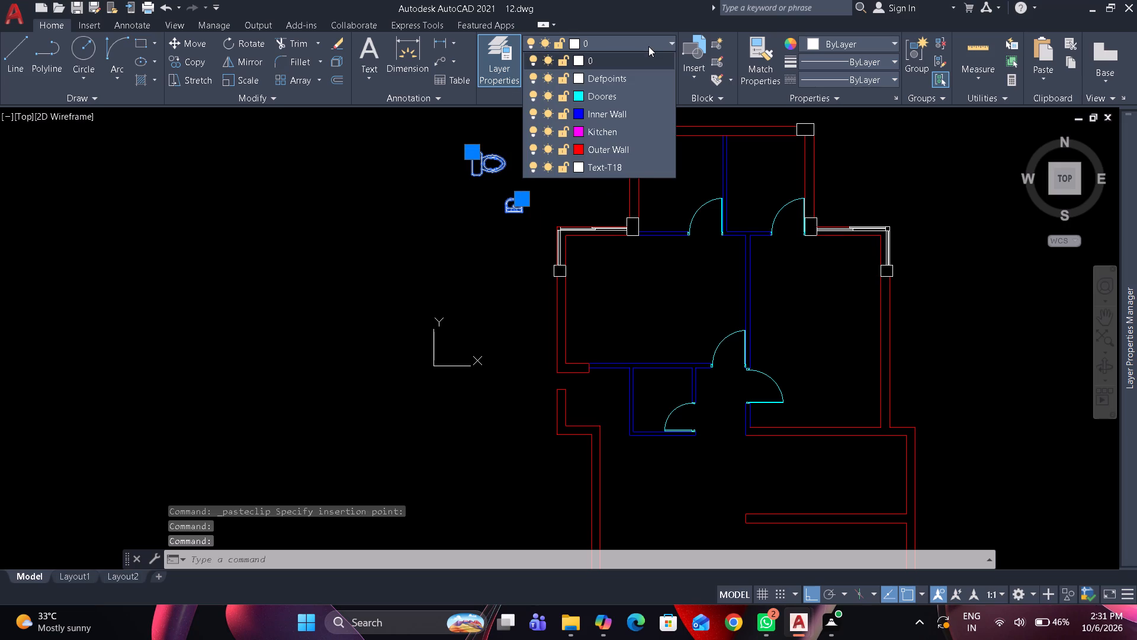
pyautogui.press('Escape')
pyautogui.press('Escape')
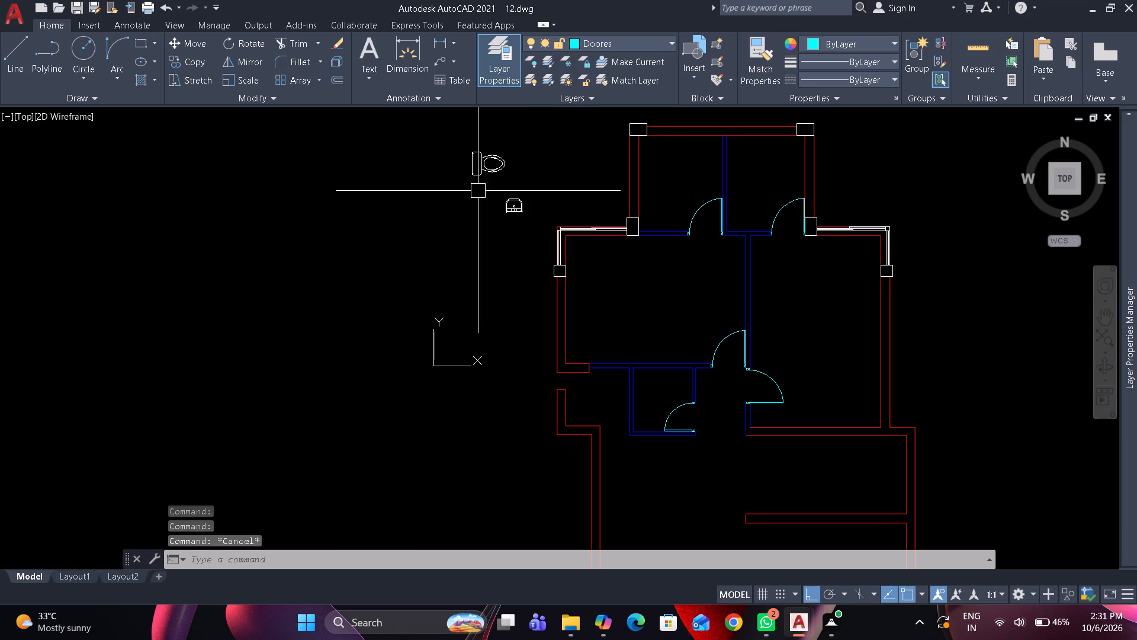
# Move the toilet horizontally into the upper west bathroom, with its tank against the inner face of the west wall.
pyautogui.moveTo(478, 191); pyautogui.dragTo(478, 298, button='middle')
pyautogui.scroll(1, 484, 294)
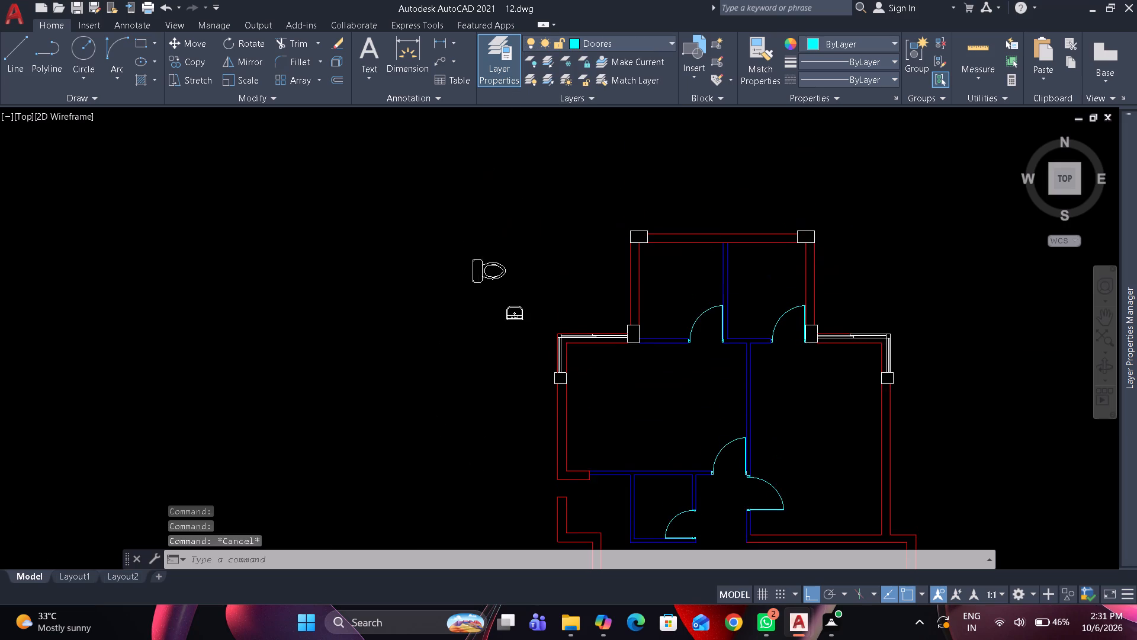
pyautogui.scroll(1, 491, 285)
pyautogui.click(499, 265)
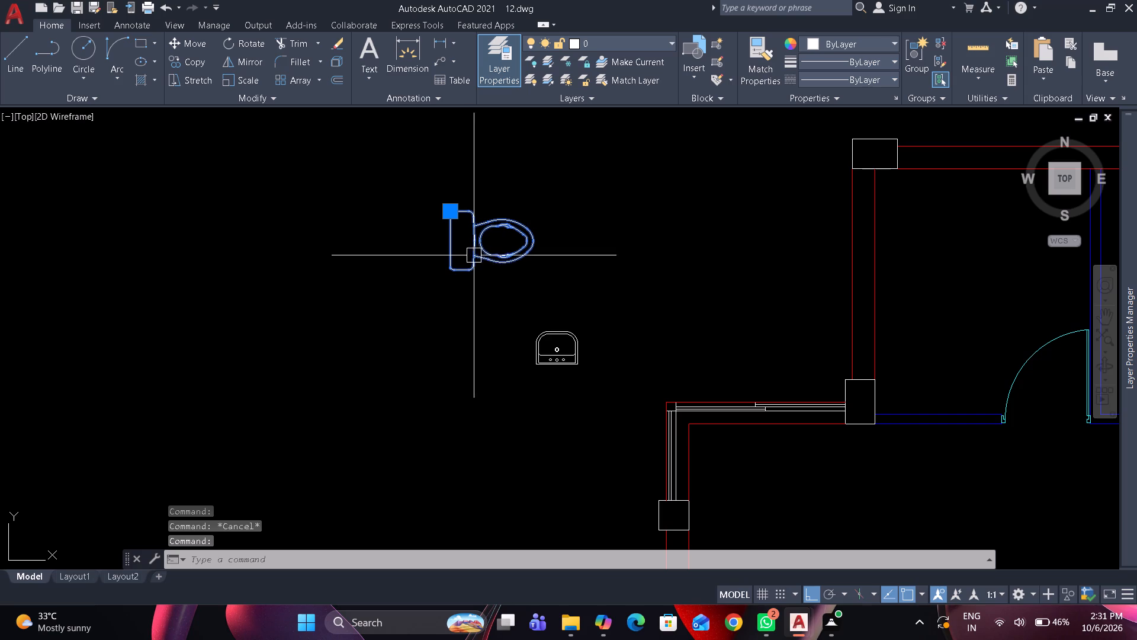
pyautogui.press('m')
pyautogui.press('space')
pyautogui.click(451, 239)
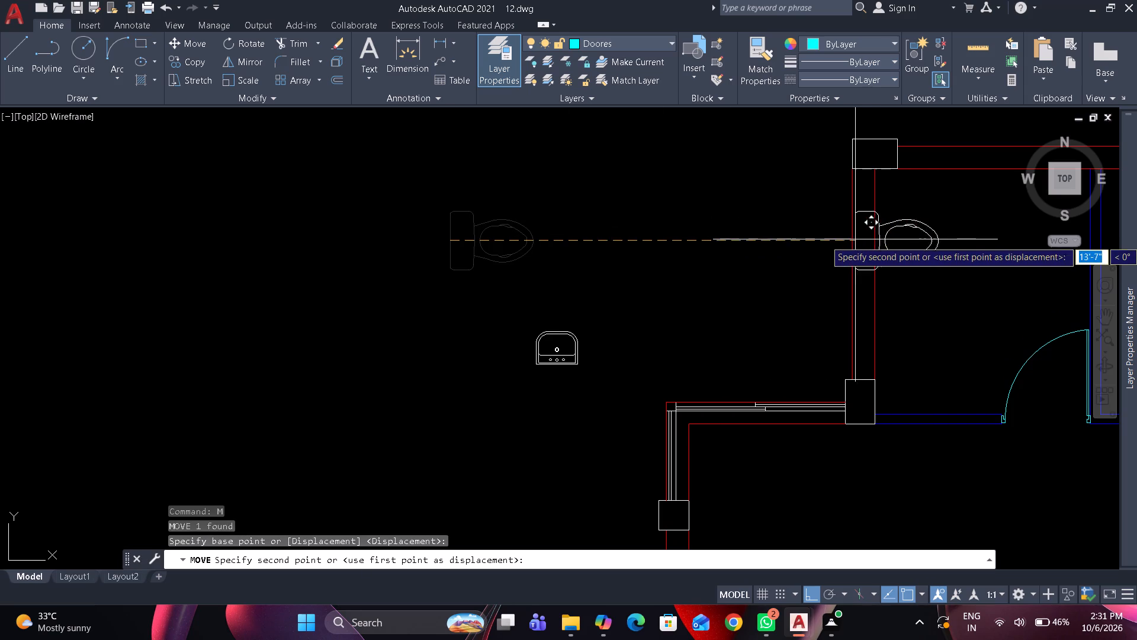
pyautogui.click(876, 245)
# Move the washbasin horizontally, setting the midpoint of its back edge on the bathroom's inner west wall line just above the column.
pyautogui.click(550, 347)
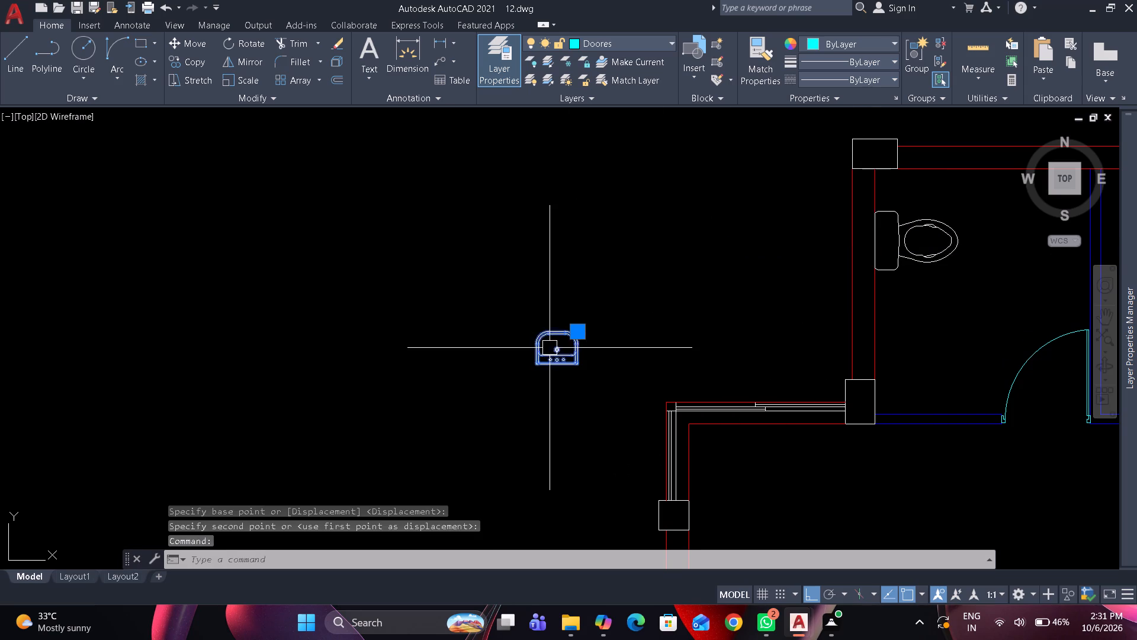
pyautogui.scroll(5, 554, 366)
pyautogui.press('space')
pyautogui.click(561, 354)
pyautogui.scroll(-6, 561, 357)
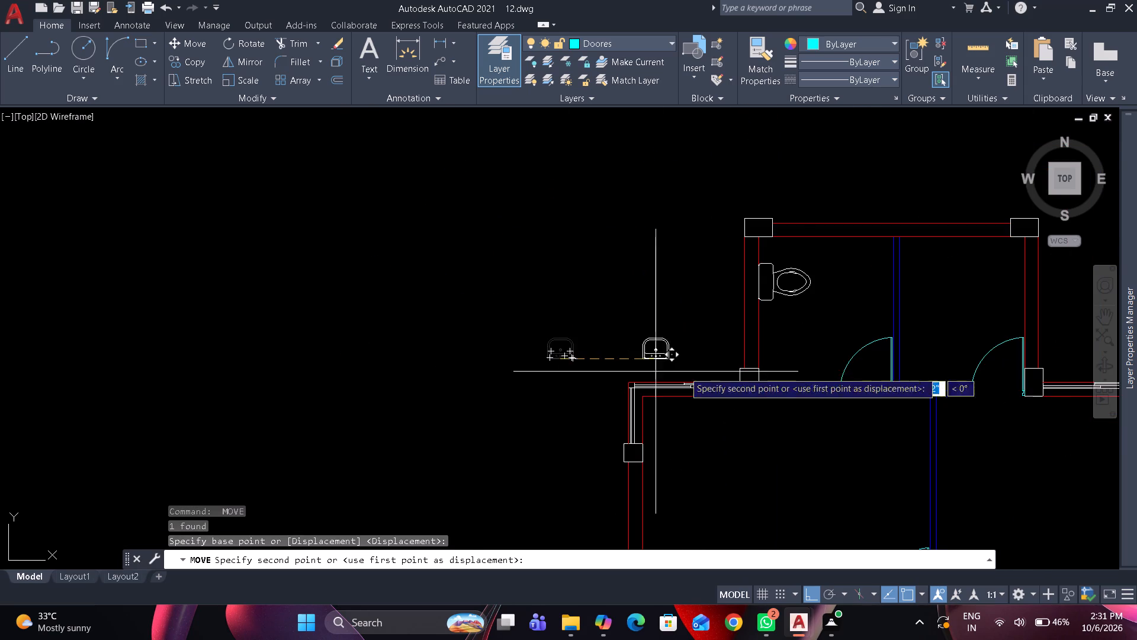
pyautogui.scroll(2, 826, 382)
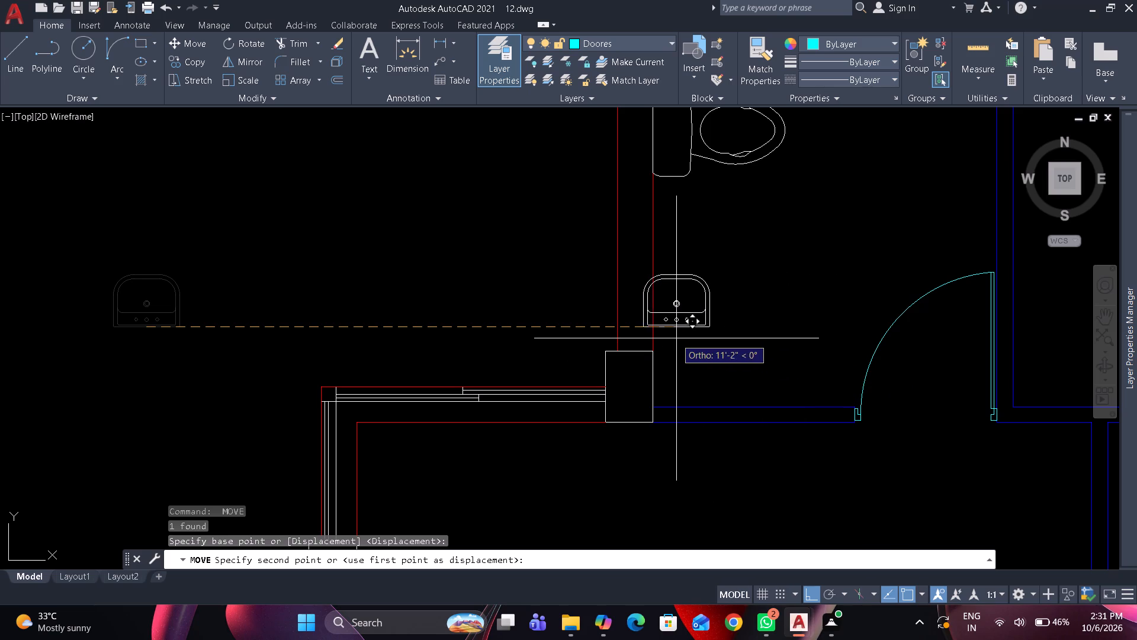
pyautogui.click(654, 339)
# Rotate the washbasin 90° clockwise about the midpoint of its back edge so that its back sits against the west wall.
pyautogui.click(666, 325)
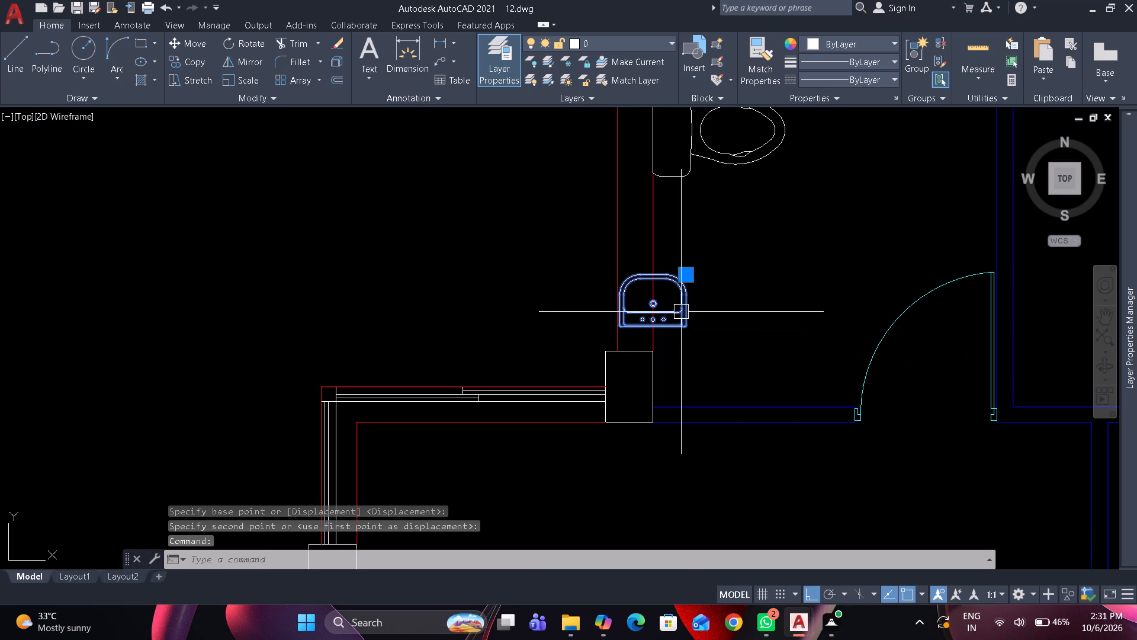
pyautogui.write('ro')
pyautogui.press('space')
pyautogui.scroll(3, 661, 321)
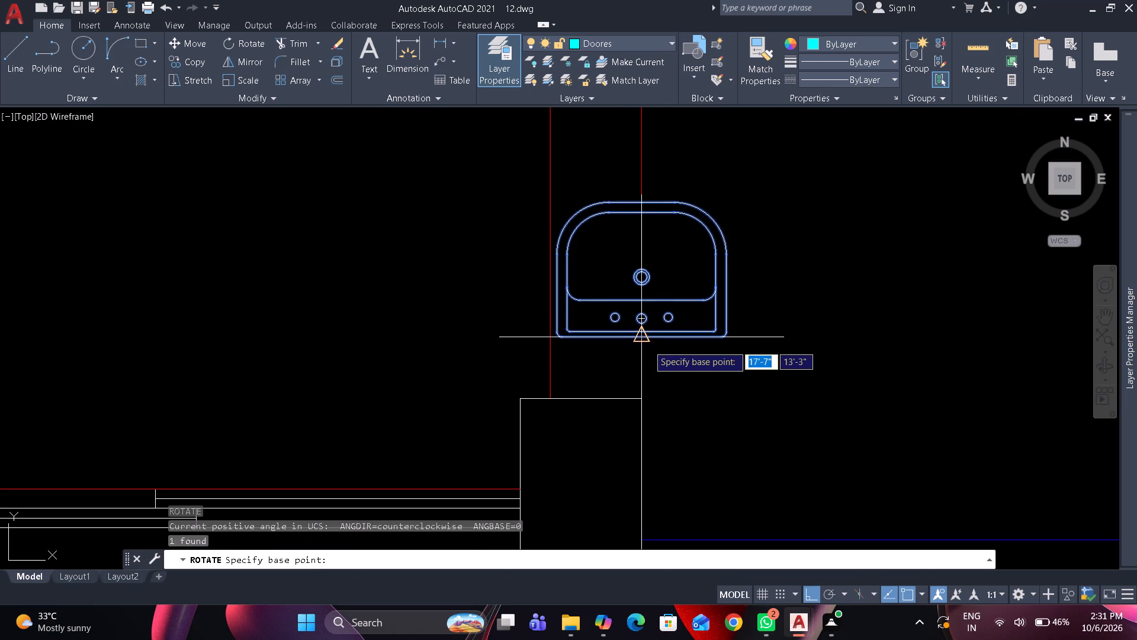
pyautogui.click(645, 344)
pyautogui.click(628, 369)
# Examine the fixtures in the upper west bathroom and the overall floor plan.
pyautogui.scroll(-1, 706, 299)
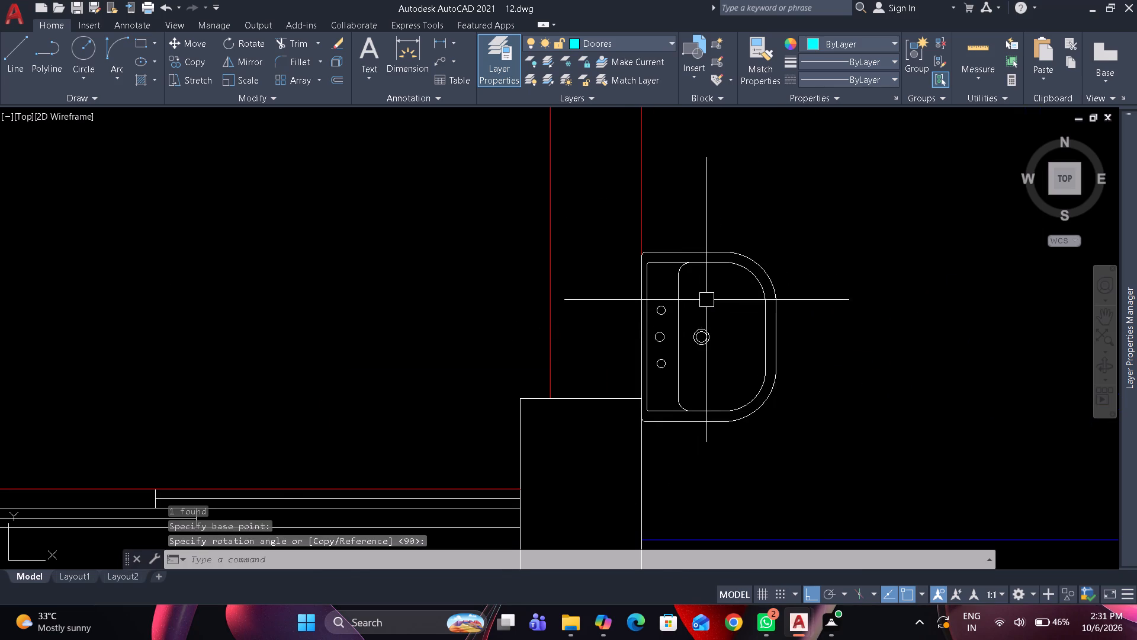
pyautogui.scroll(-2, 706, 299)
pyautogui.moveTo(709, 330); pyautogui.dragTo(631, 379, button='middle')
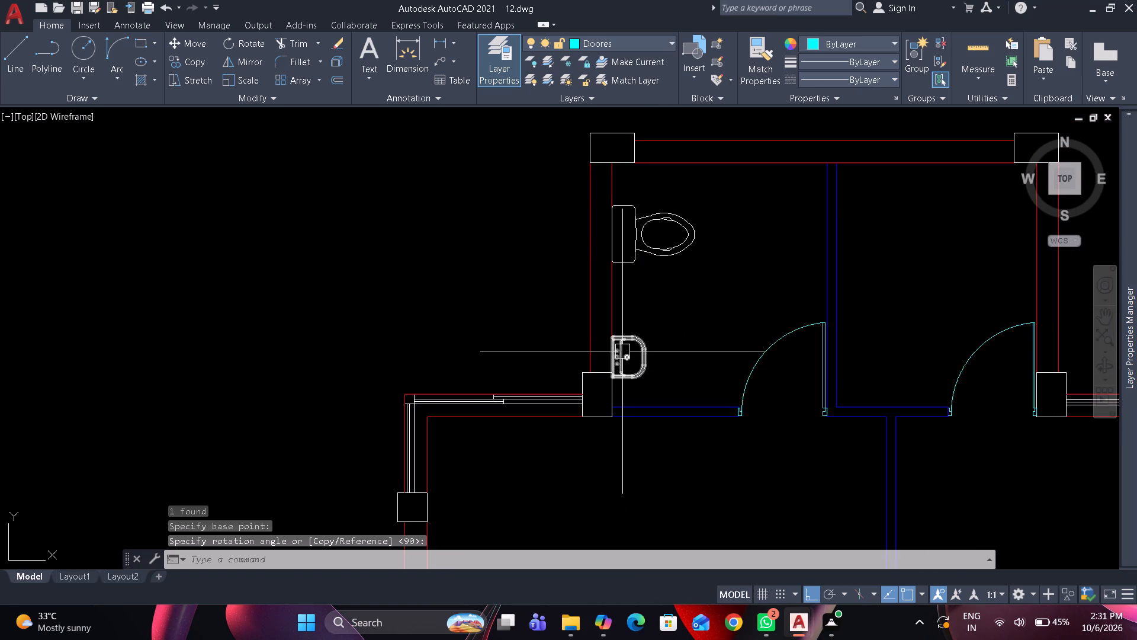
pyautogui.scroll(1, 626, 331)
pyautogui.scroll(-5, 656, 291)
pyautogui.moveTo(662, 313); pyautogui.dragTo(647, 289, button='middle')
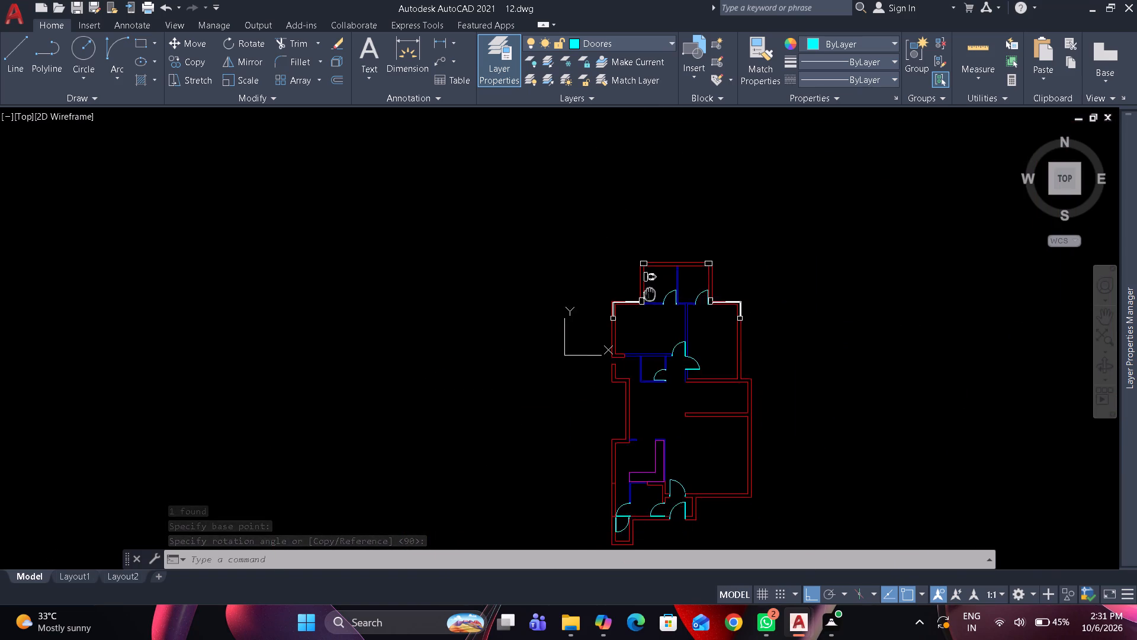
pyautogui.moveTo(647, 289); pyautogui.dragTo(611, 226, button='middle')
# Copy the toilet and washbasin into the adjoining east bathroom, from the west room's lower inner corner to the east room's matching corner.
pyautogui.scroll(1, 610, 225)
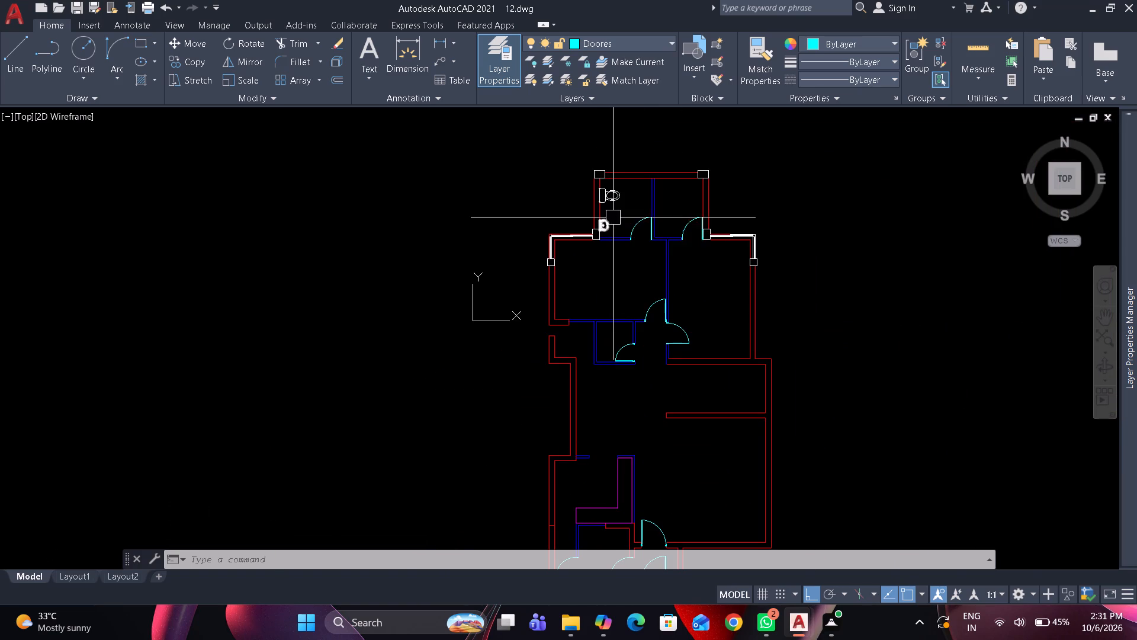
pyautogui.scroll(2, 613, 213)
pyautogui.click(598, 241)
pyautogui.click(626, 159)
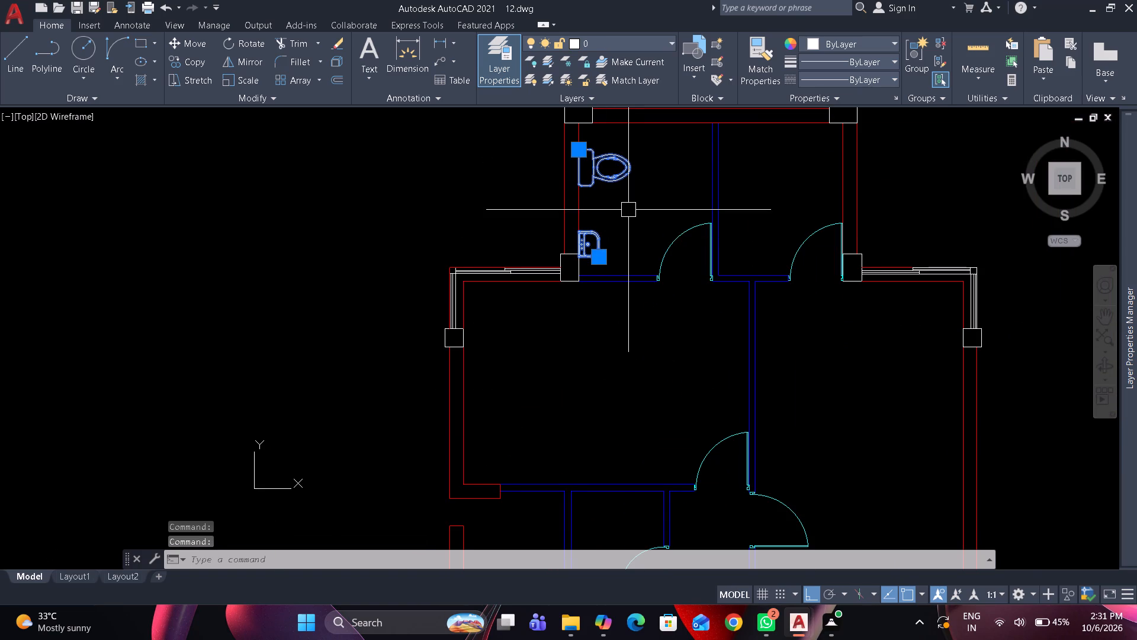
pyautogui.write('co')
pyautogui.press('space')
pyautogui.scroll(3, 598, 242)
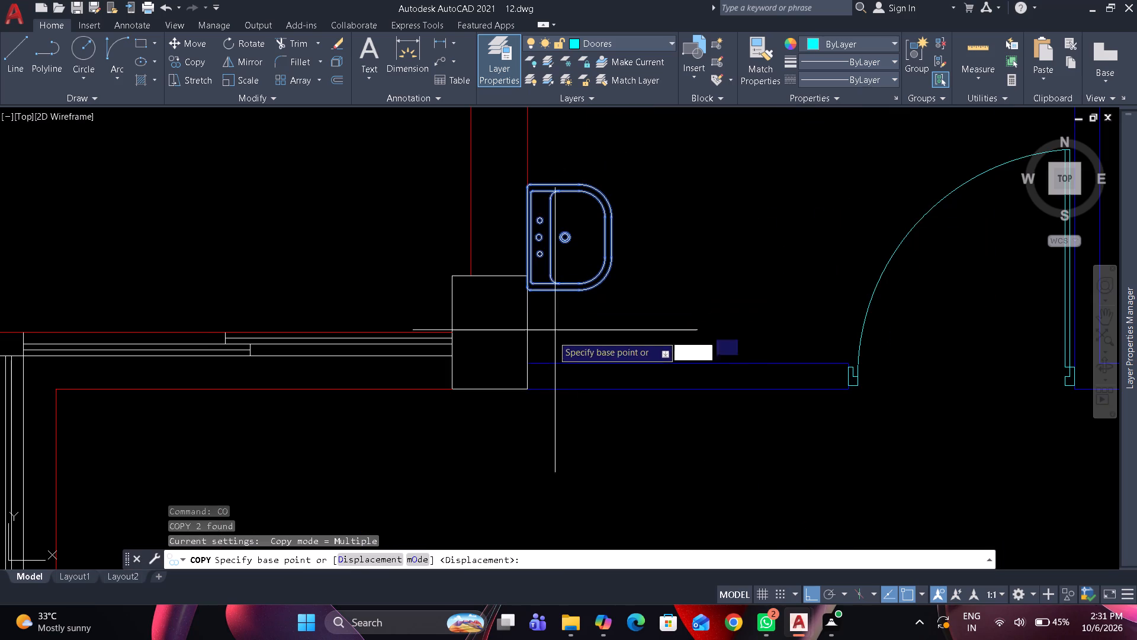
pyautogui.click(532, 370)
pyautogui.scroll(-3, 582, 357)
pyautogui.moveTo(580, 356); pyautogui.dragTo(406, 356, button='middle')
pyautogui.scroll(2, 776, 360)
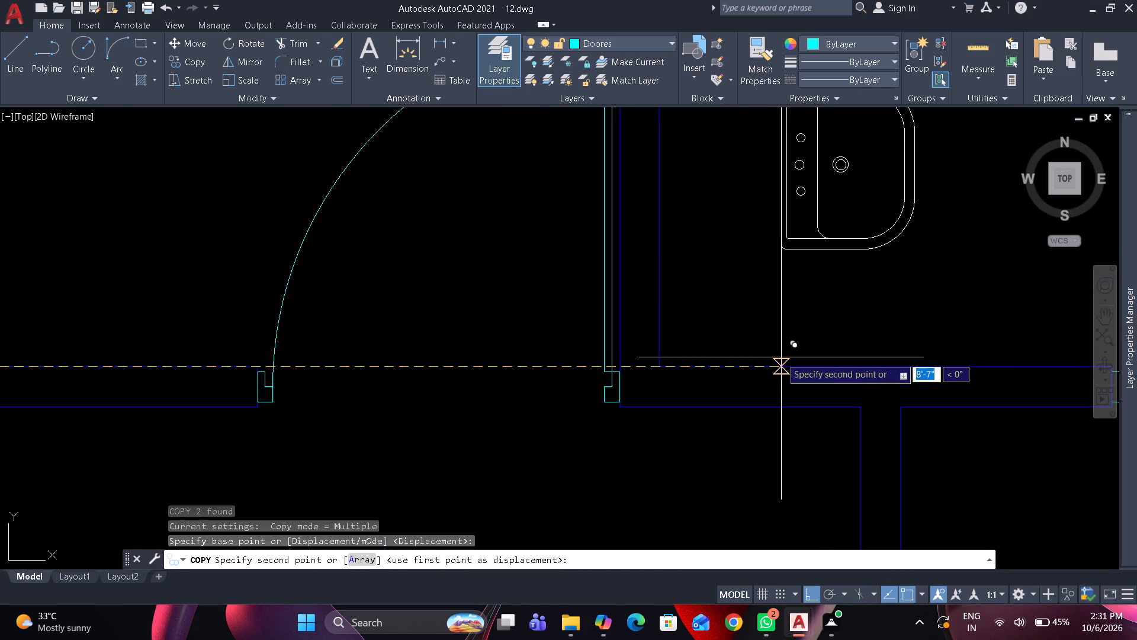
pyautogui.click(660, 369)
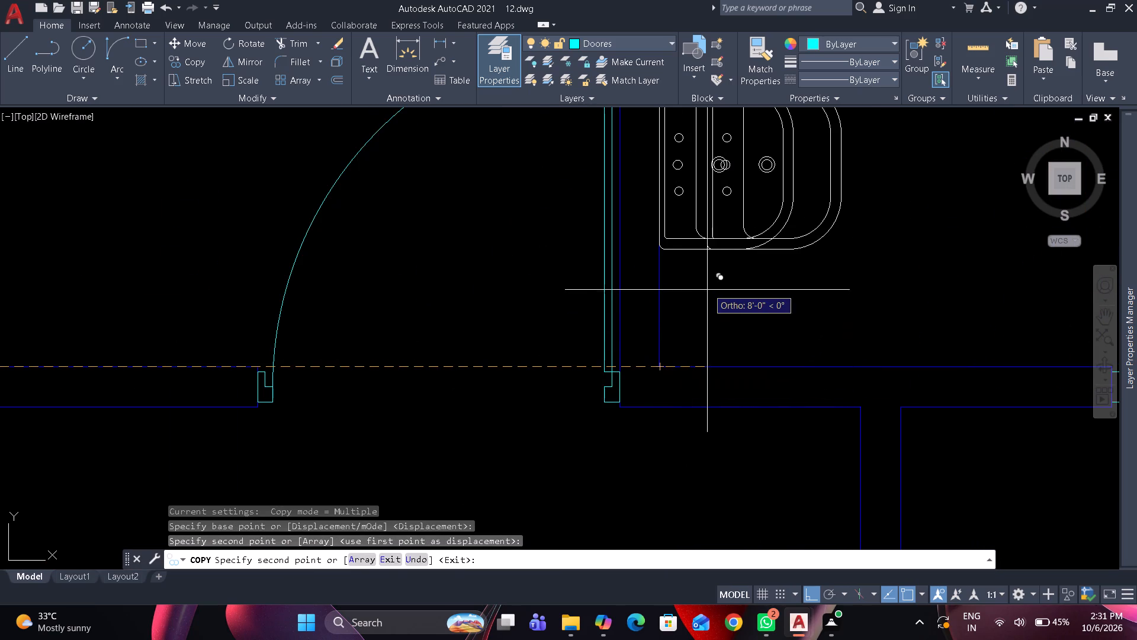
pyautogui.press('space')
# Copy the toilet from the upper west bathroom straight down to just south of the small inner room with the door.
pyautogui.scroll(-2, 699, 279)
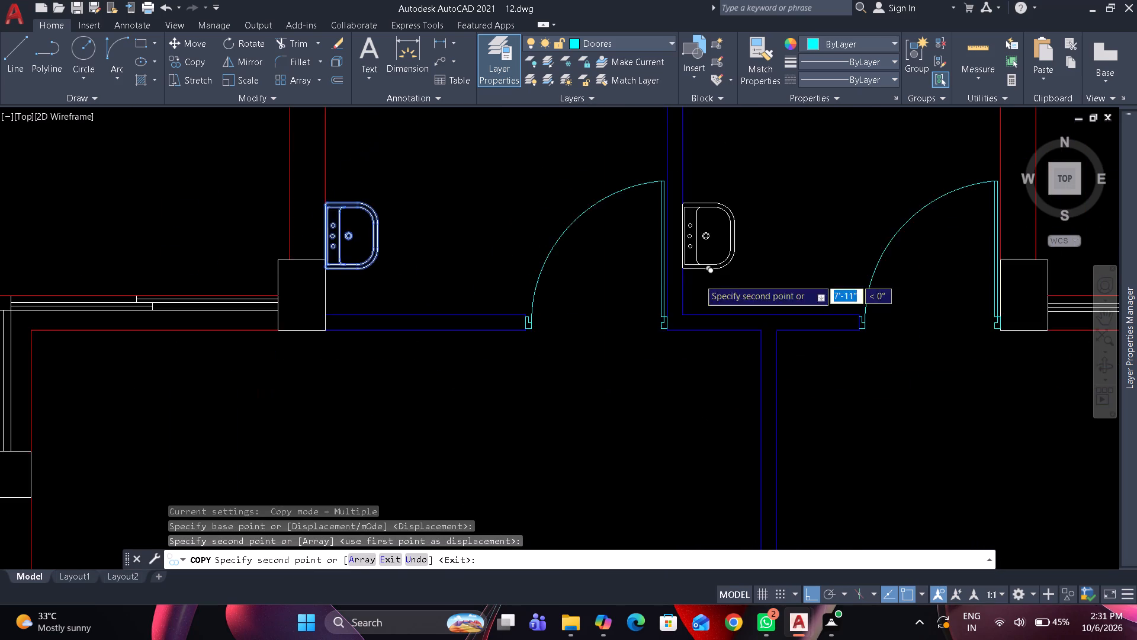
pyautogui.scroll(-1, 696, 283)
pyautogui.moveTo(688, 297); pyautogui.dragTo(675, 370, button='middle')
pyautogui.scroll(-1, 675, 369)
pyautogui.scroll(1, 611, 311)
pyautogui.click(551, 247)
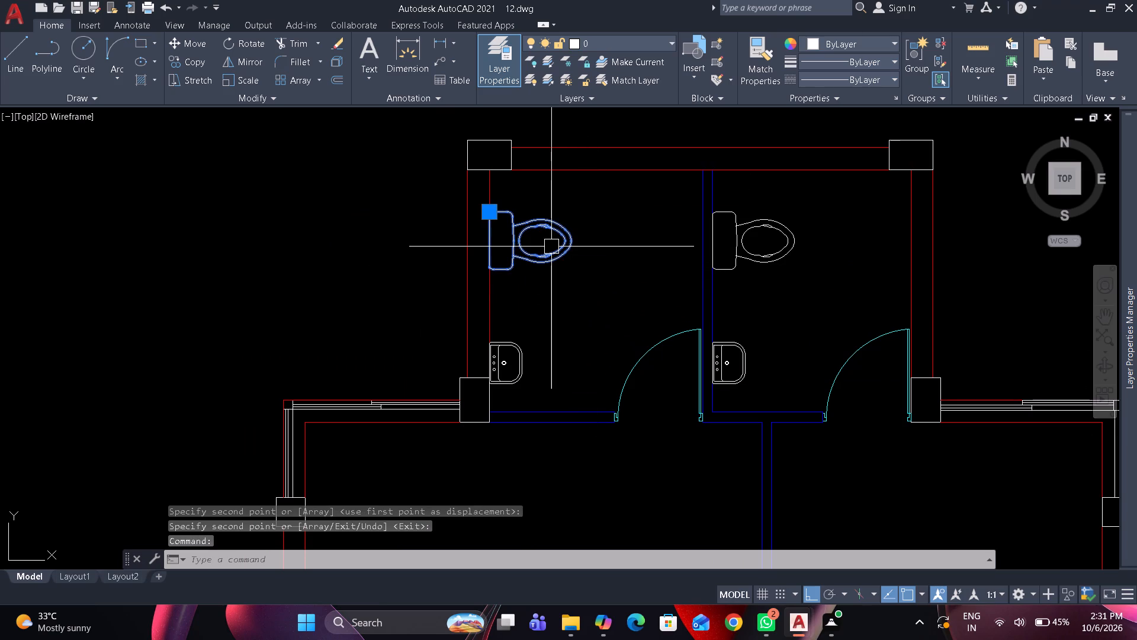
pyautogui.write('co')
pyautogui.press('space')
pyautogui.click(522, 242)
pyautogui.scroll(-3, 522, 250)
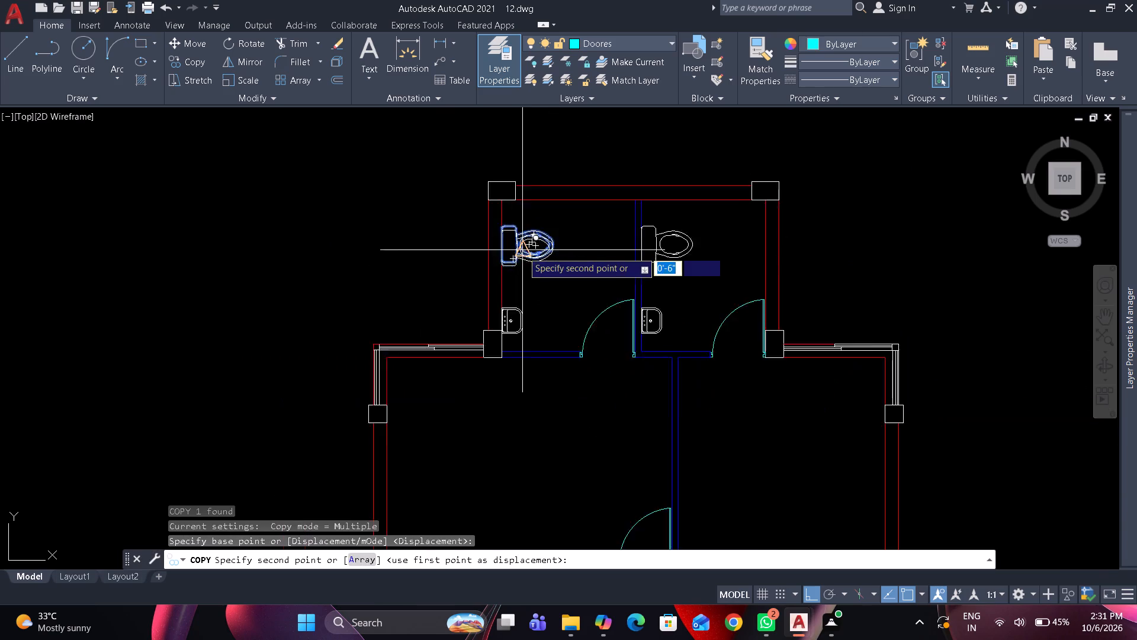
pyautogui.scroll(-1, 522, 251)
pyautogui.scroll(3, 519, 379)
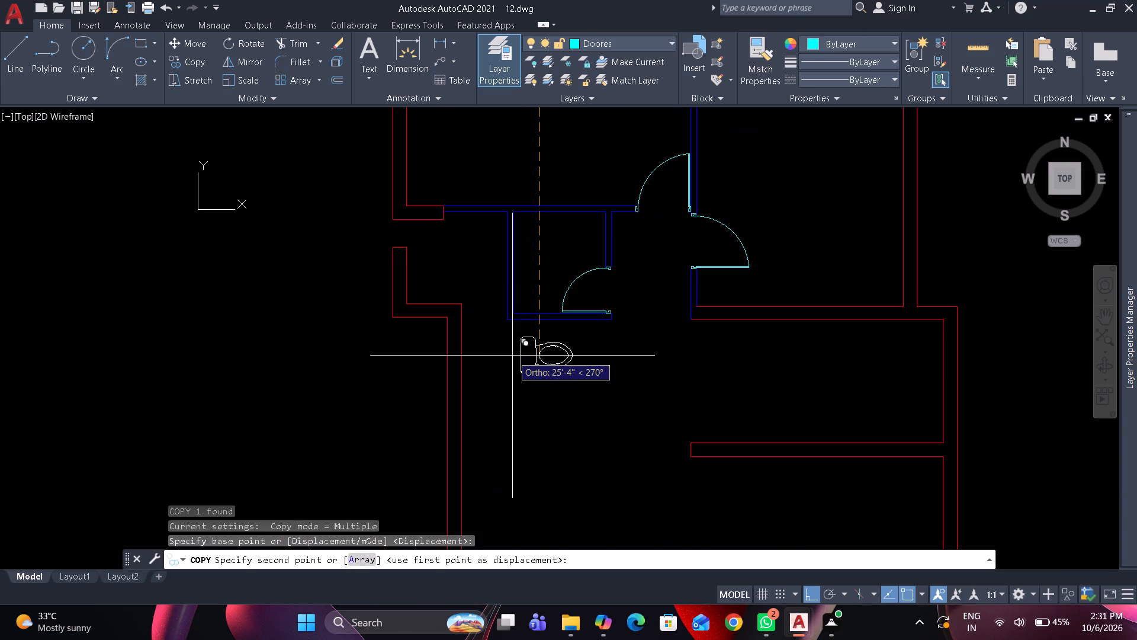
pyautogui.scroll(1, 512, 356)
pyautogui.click(512, 365)
pyautogui.press('space')
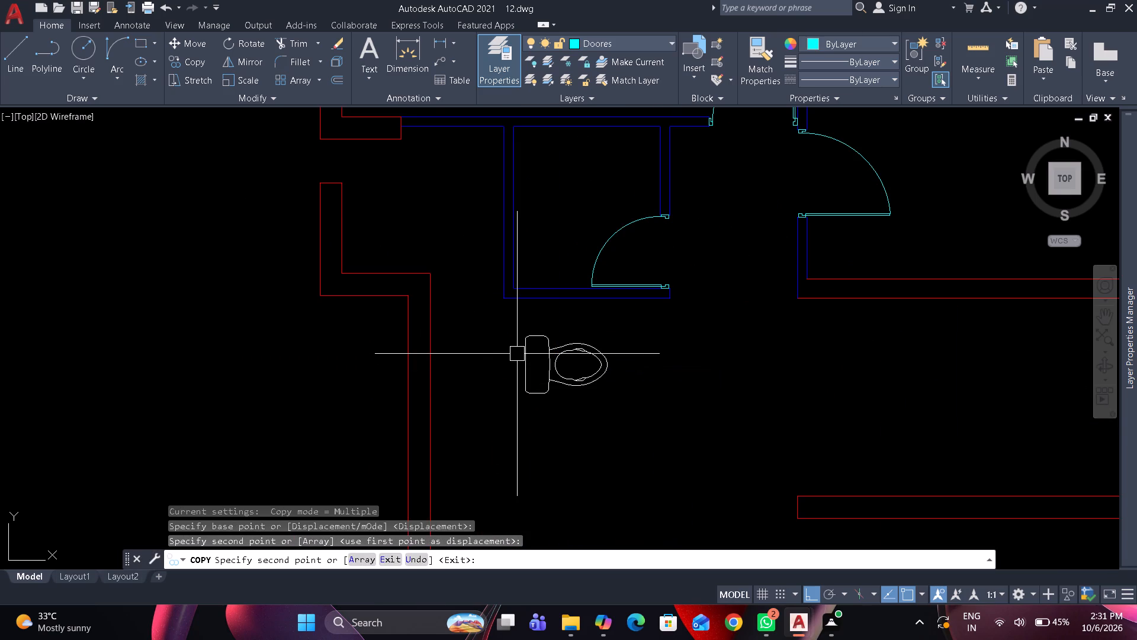
# Rotate the copied toilet 90° clockwise about the midpoint of its back edge so that it faces south.
pyautogui.click(519, 353)
pyautogui.write('ro')
pyautogui.press('space')
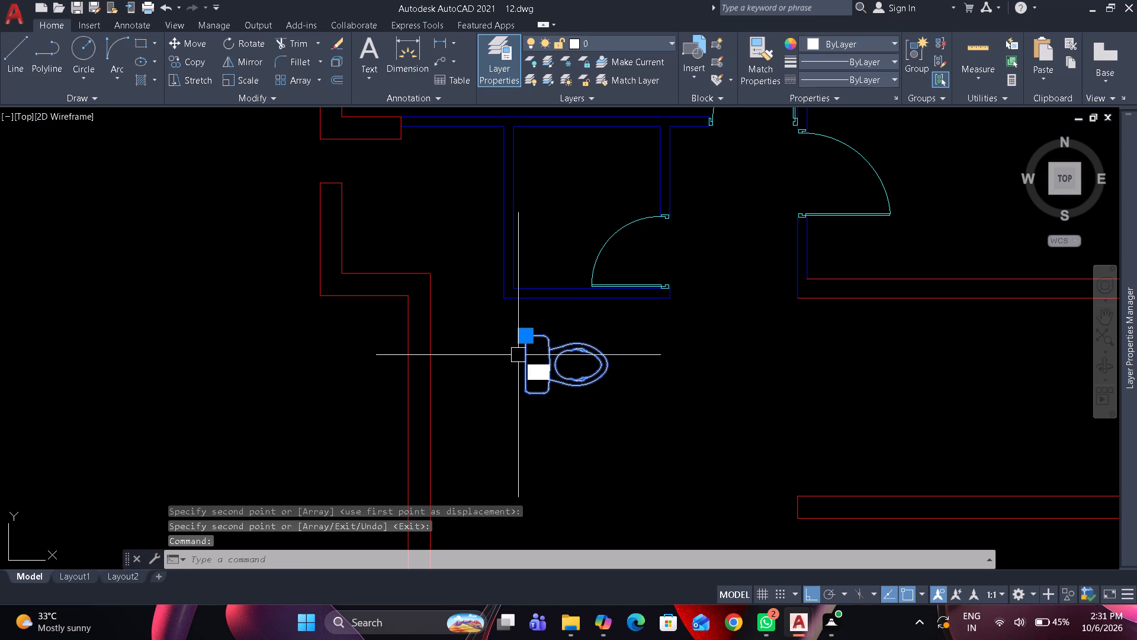
pyautogui.click(522, 364)
pyautogui.click(515, 416)
# Move the toilet by the midpoint of its back edge onto the south face of the short wall beside the west wall opening.
pyautogui.click(518, 388)
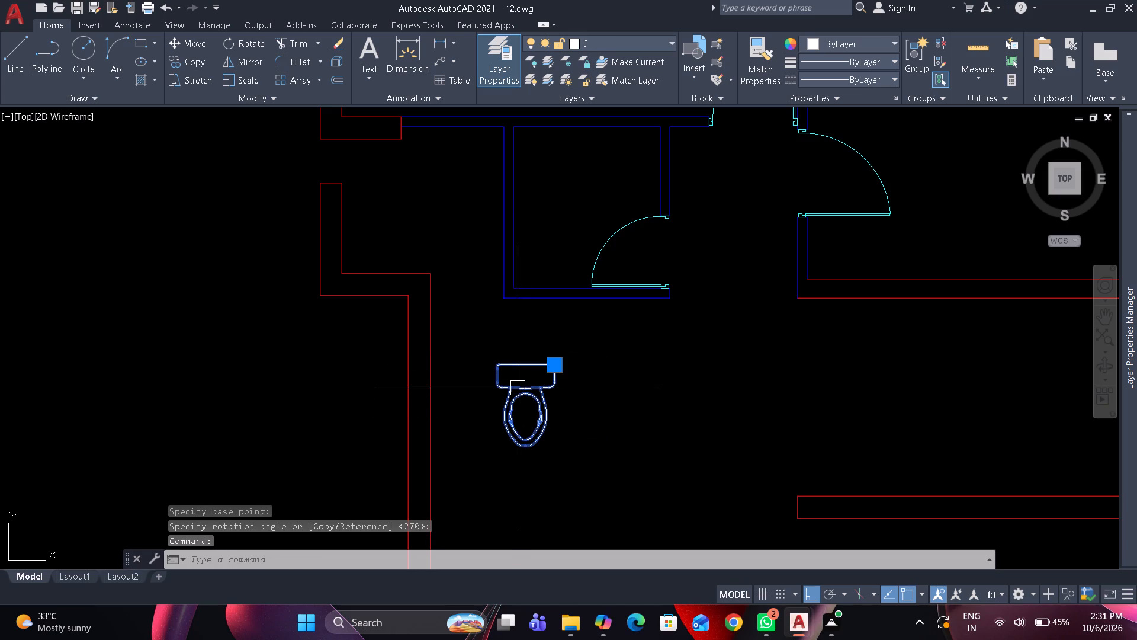
pyautogui.write('m')
pyautogui.press('space')
pyautogui.click(528, 366)
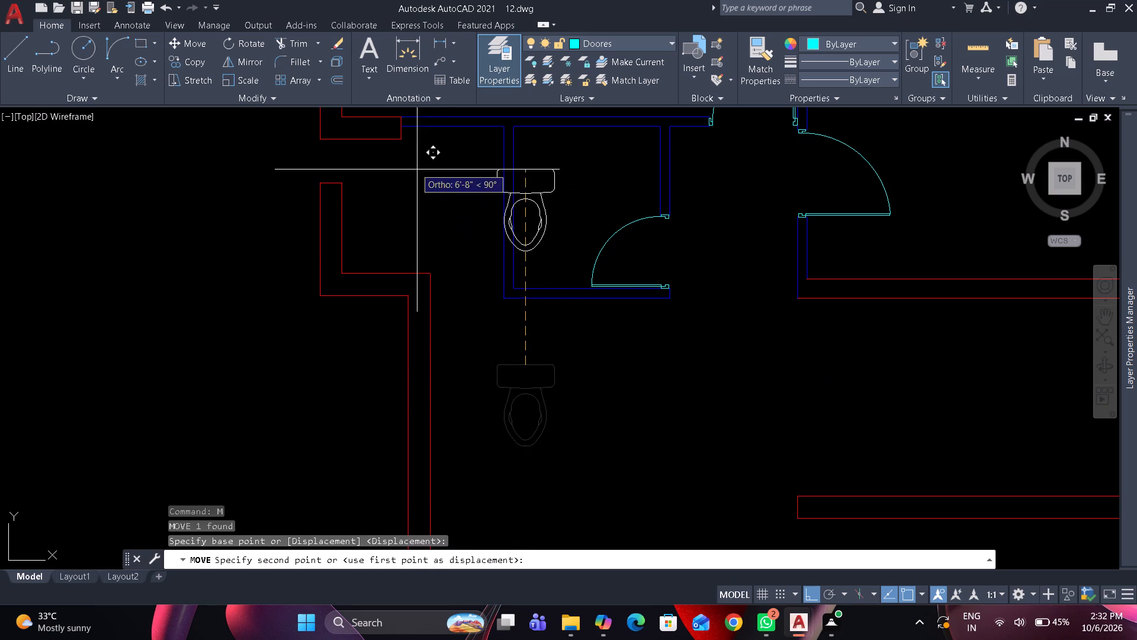
pyautogui.click(377, 137)
# Make layer 0 current and draw a vertical line across the west wall opening along the wall's inner face.
pyautogui.scroll(1, 375, 139)
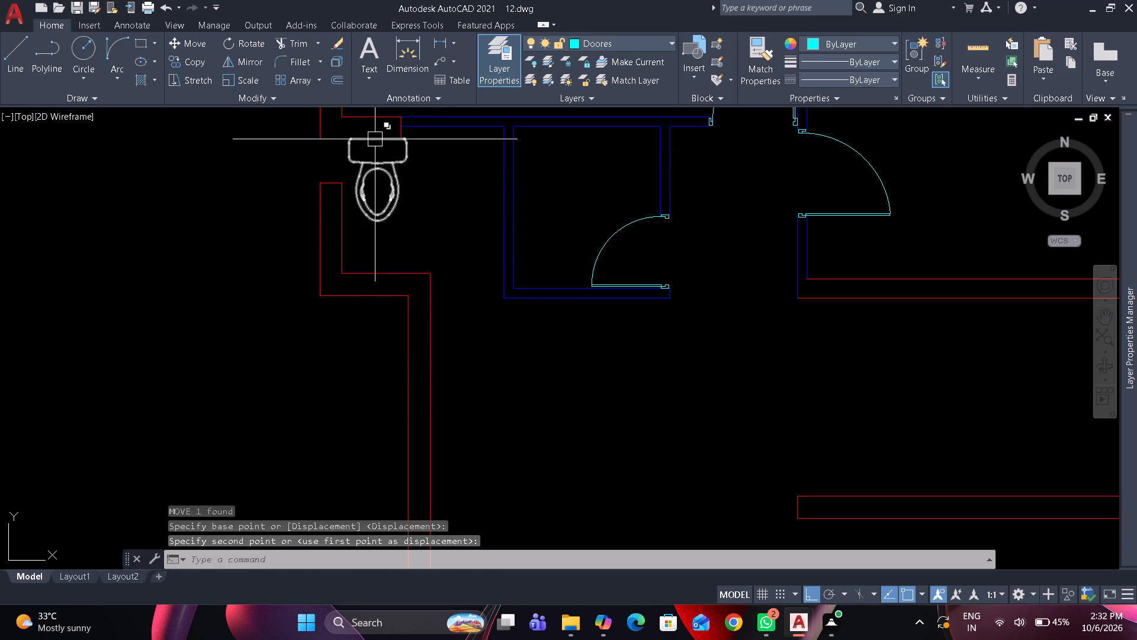
pyautogui.scroll(1, 375, 140)
pyautogui.moveTo(377, 162); pyautogui.dragTo(418, 210, button='middle')
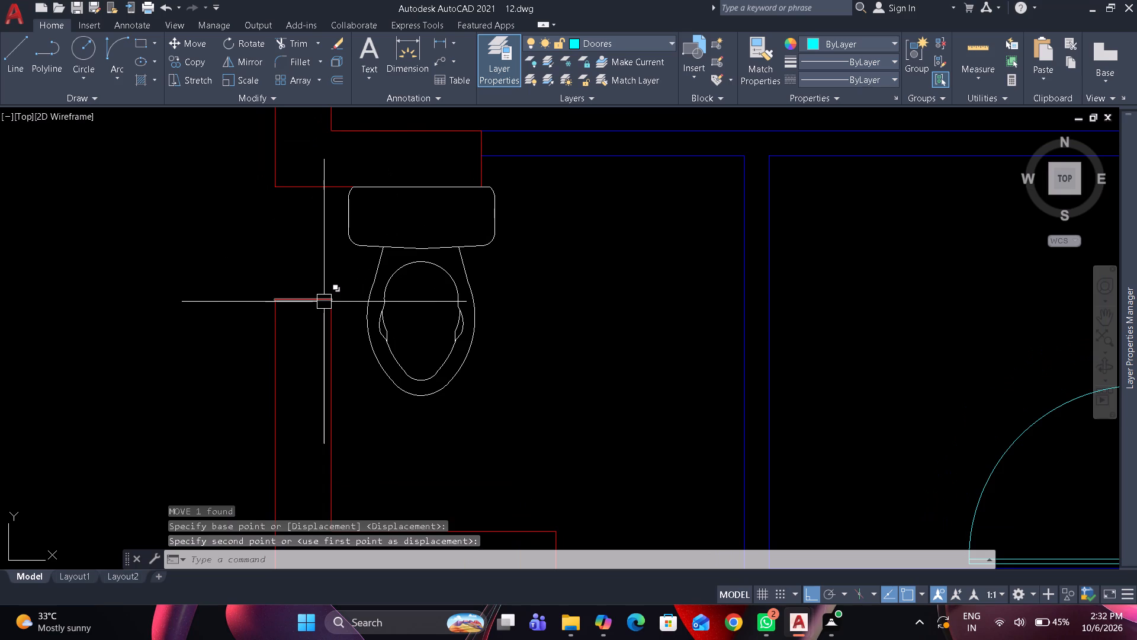
pyautogui.click(625, 46)
pyautogui.click(621, 57)
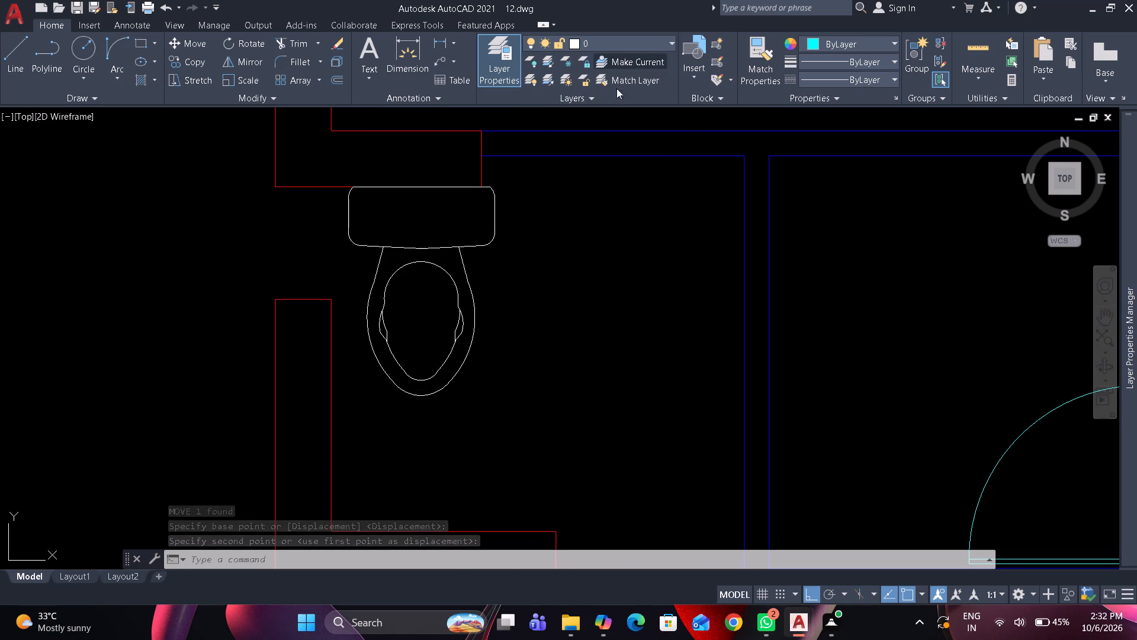
pyautogui.press('l')
pyautogui.press('space')
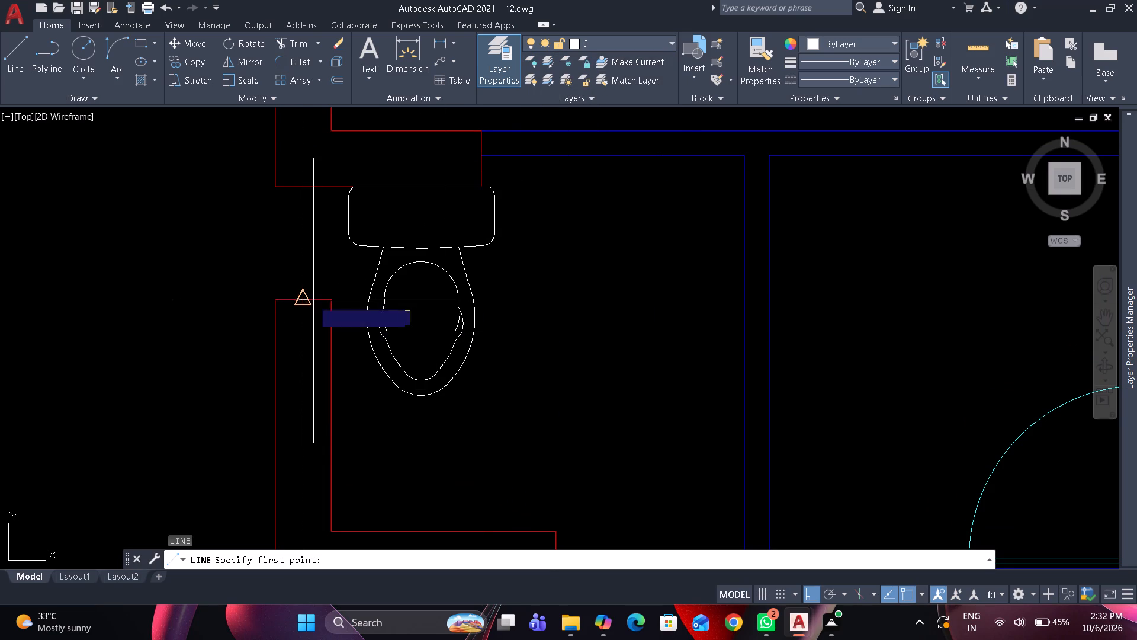
pyautogui.moveTo(330, 301); pyautogui.dragTo(332, 287)
pyautogui.click(329, 191)
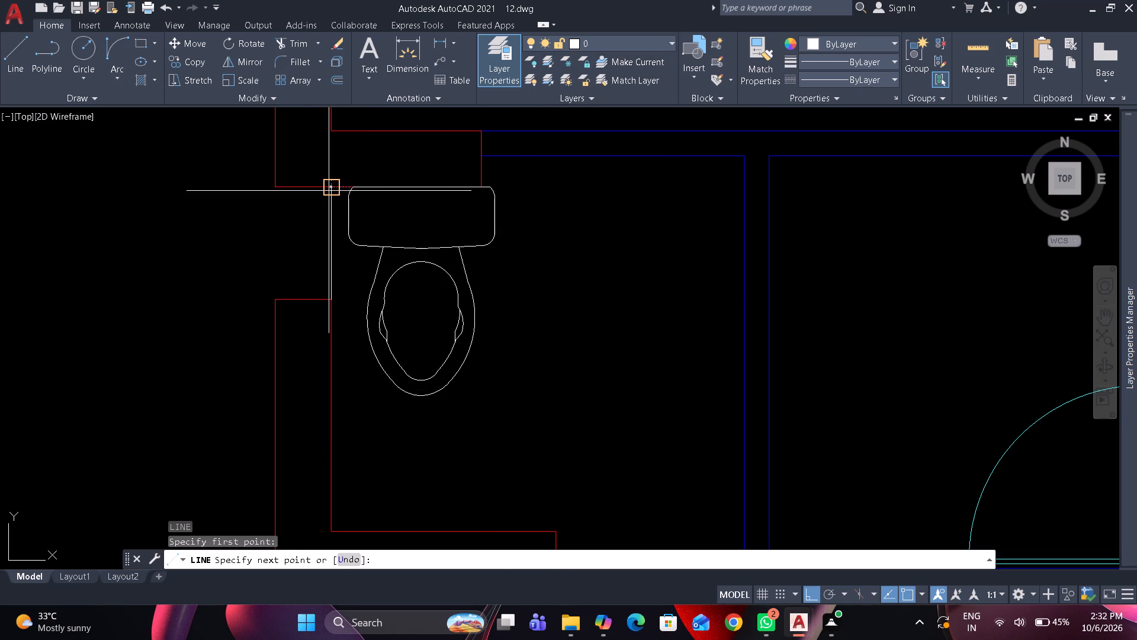
pyautogui.press('space')
# Draw two more vertical lines across the west wall opening, along the outer face and down the middle, each about 1'-6" long.
pyautogui.press('space')
pyautogui.click(276, 183)
pyautogui.press('space')
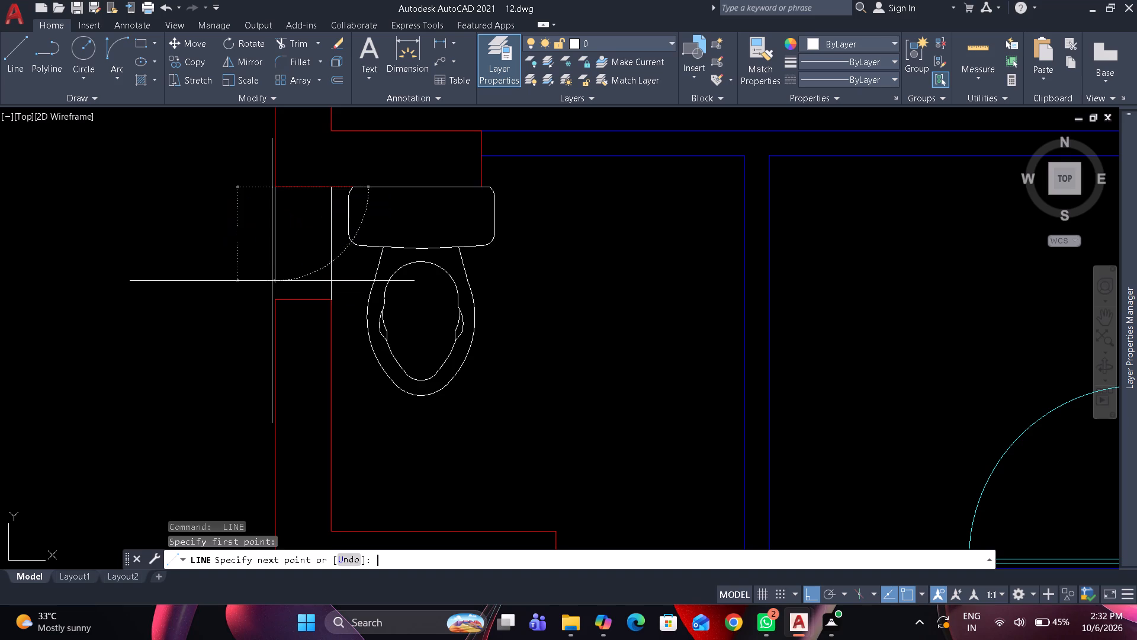
pyautogui.press('space')
pyautogui.moveTo(272, 297); pyautogui.dragTo(272, 280)
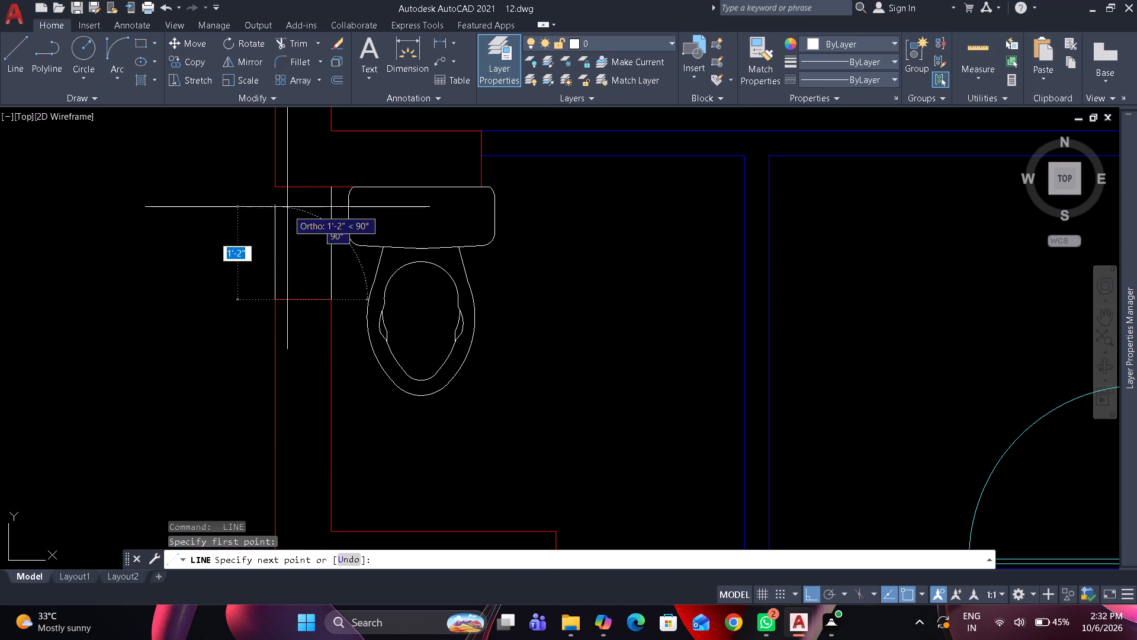
pyautogui.click(275, 180)
pyautogui.press('space')
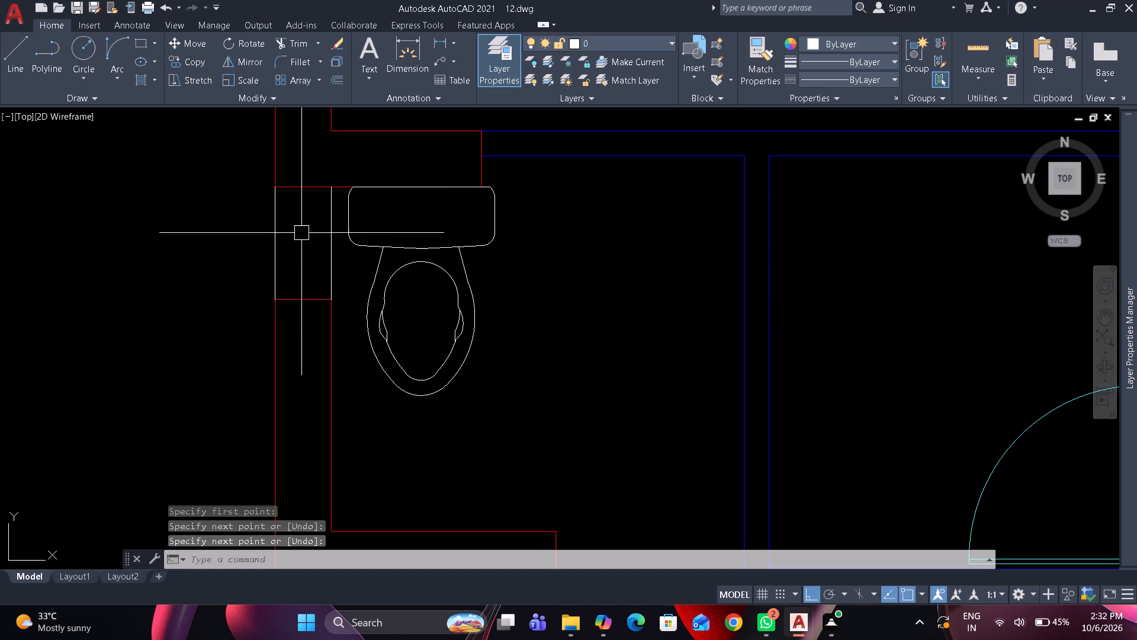
pyautogui.press('space')
pyautogui.moveTo(300, 290); pyautogui.dragTo(299, 266)
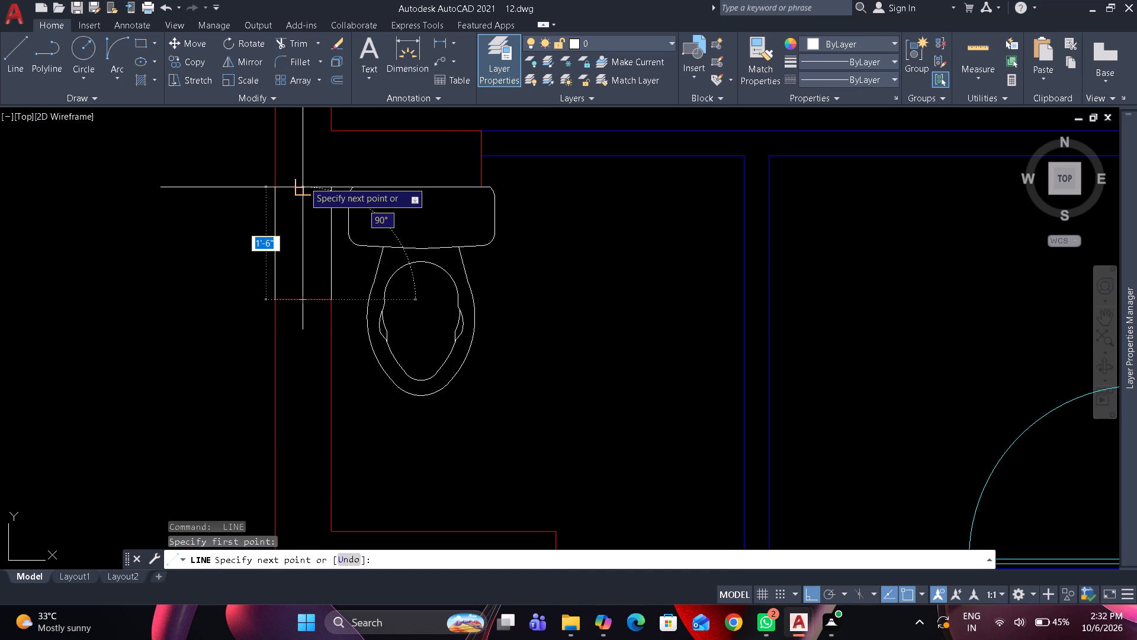
pyautogui.click(304, 181)
pyautogui.press('space')
# Shift the end line of the short red wall behind the toilet 6" east.
pyautogui.scroll(-1, 403, 239)
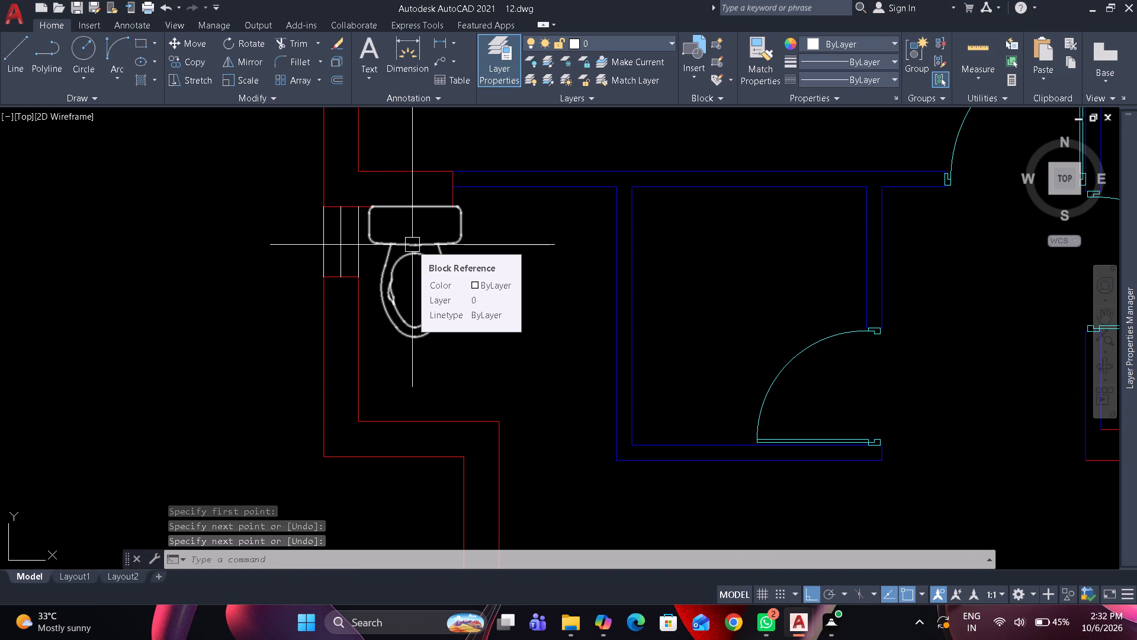
pyautogui.click(412, 245)
pyautogui.press('Escape')
pyautogui.scroll(1, 437, 207)
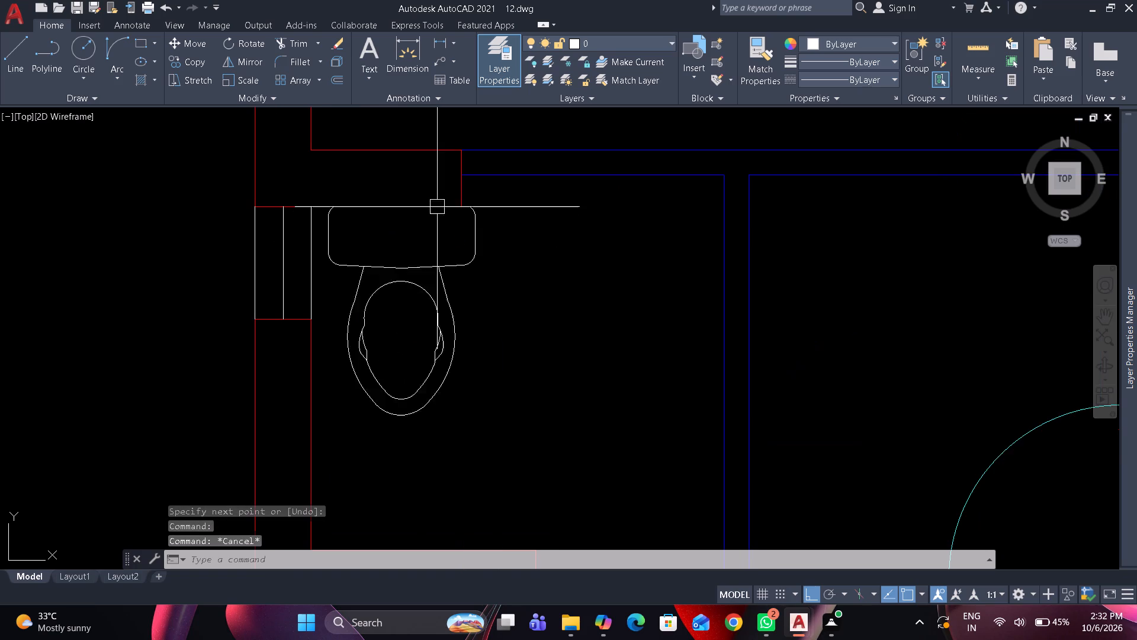
pyautogui.click(458, 197)
pyautogui.moveTo(460, 179); pyautogui.dragTo(468, 178)
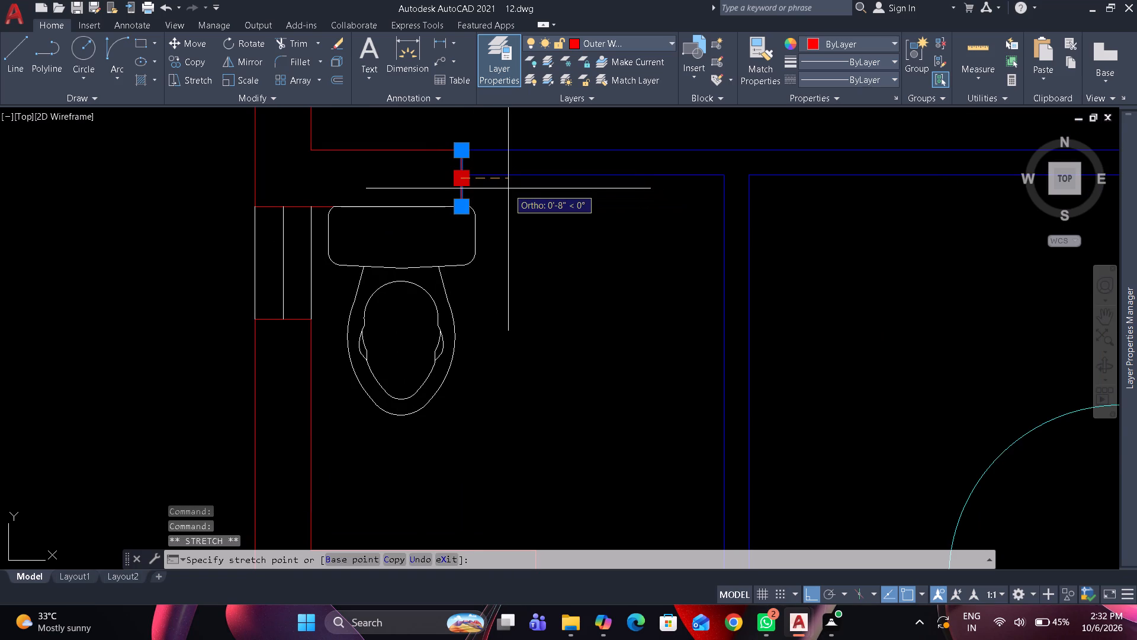
pyautogui.press('6')
pyautogui.hotkey('shift', '"')
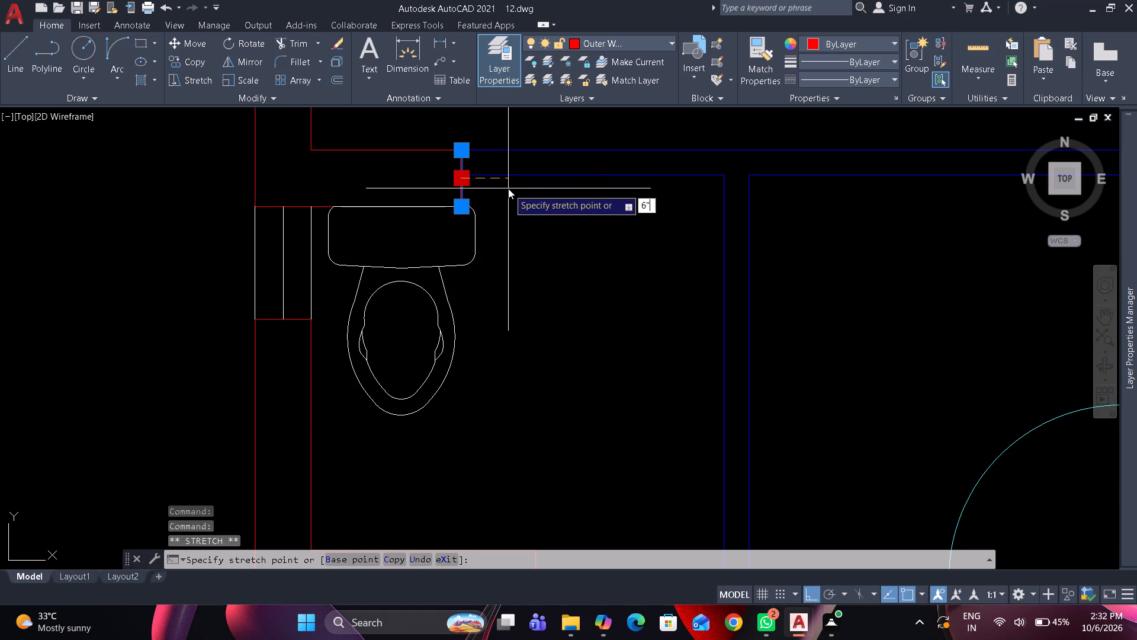
pyautogui.press('Return')
pyautogui.press('Escape')
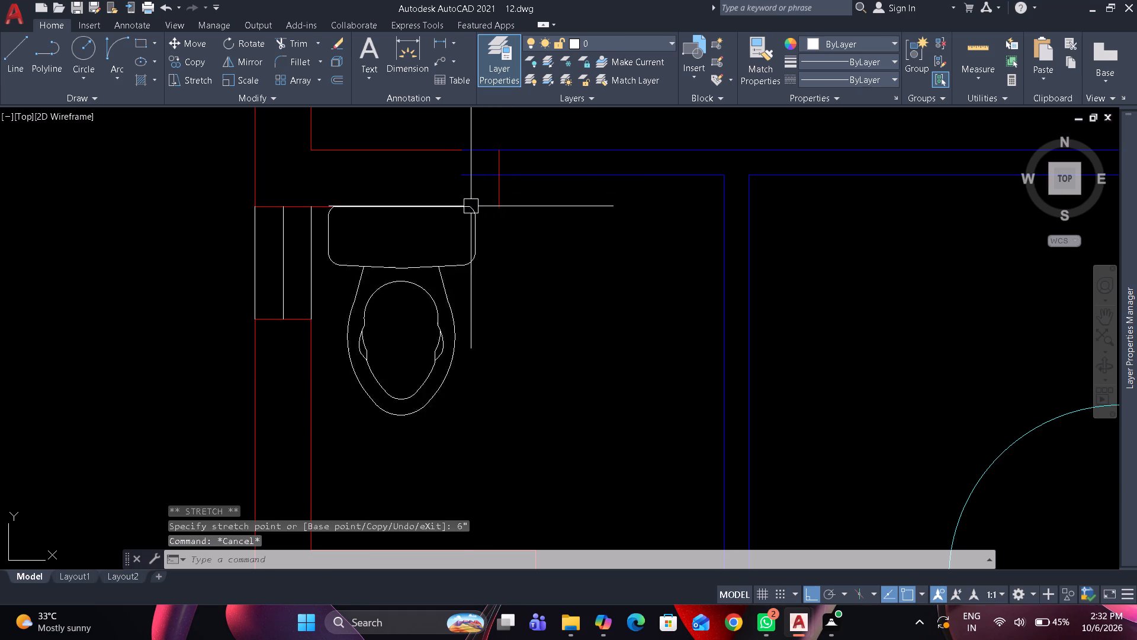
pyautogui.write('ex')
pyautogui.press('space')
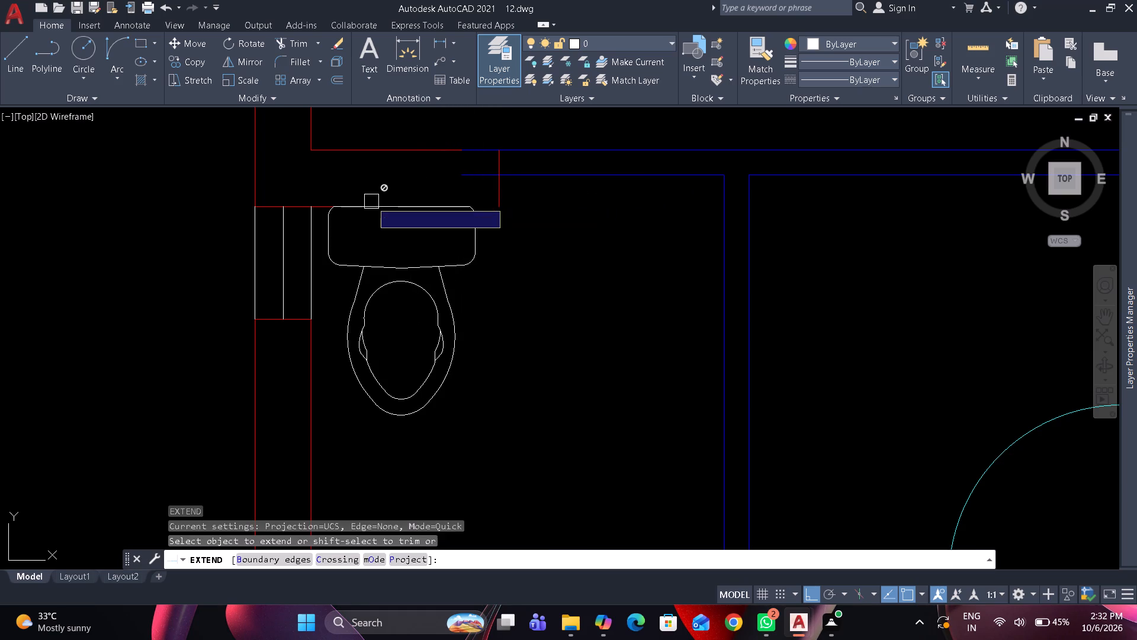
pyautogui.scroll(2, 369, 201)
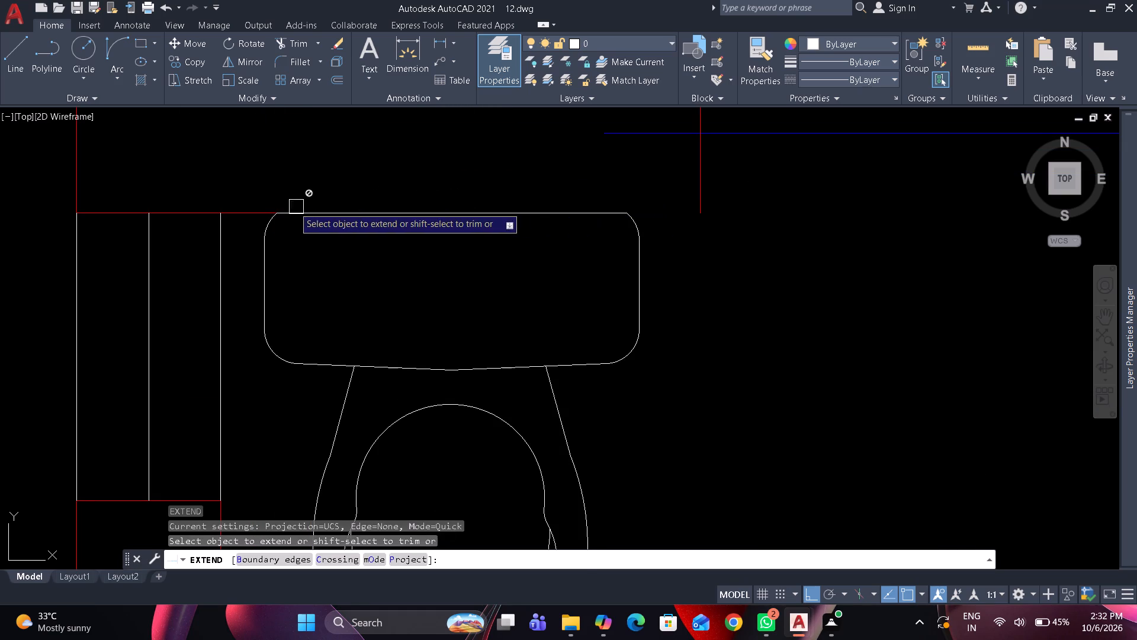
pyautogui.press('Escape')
# Stretch the short wall's south and north face lines east to meet its shifted end line.
pyautogui.click(254, 215)
pyautogui.moveTo(609, 216); pyautogui.dragTo(619, 215)
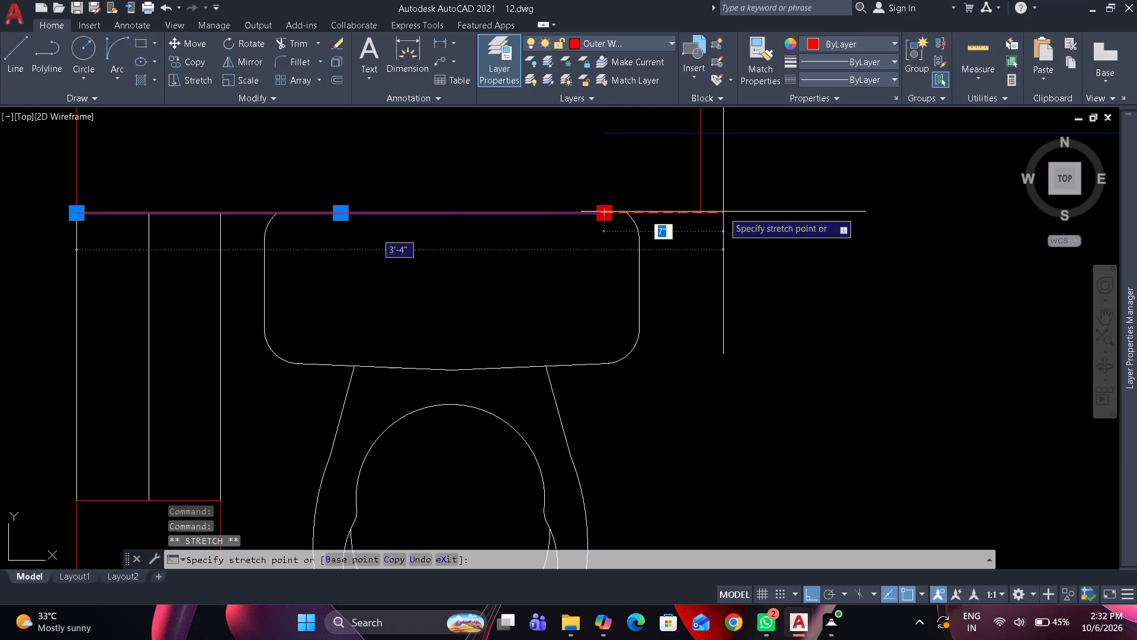
pyautogui.click(705, 212)
pyautogui.press('Escape')
pyautogui.scroll(-2, 712, 199)
pyautogui.moveTo(714, 199); pyautogui.dragTo(715, 282, button='middle')
pyautogui.scroll(1, 673, 245)
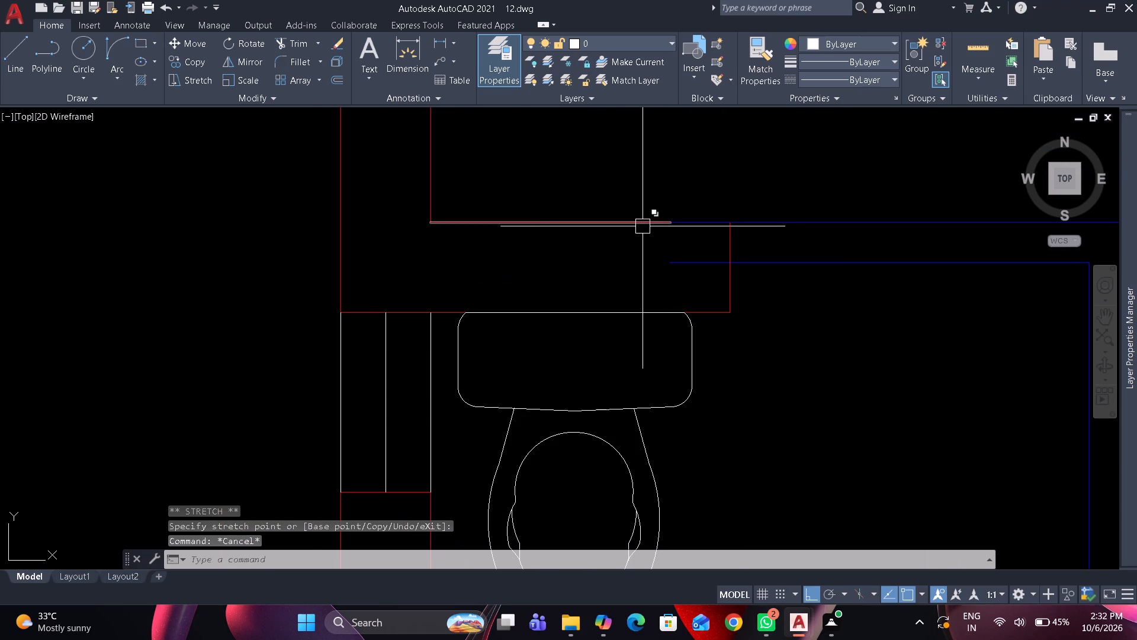
pyautogui.moveTo(642, 226); pyautogui.dragTo(648, 225)
pyautogui.moveTo(675, 219); pyautogui.dragTo(685, 219)
pyautogui.click(728, 220)
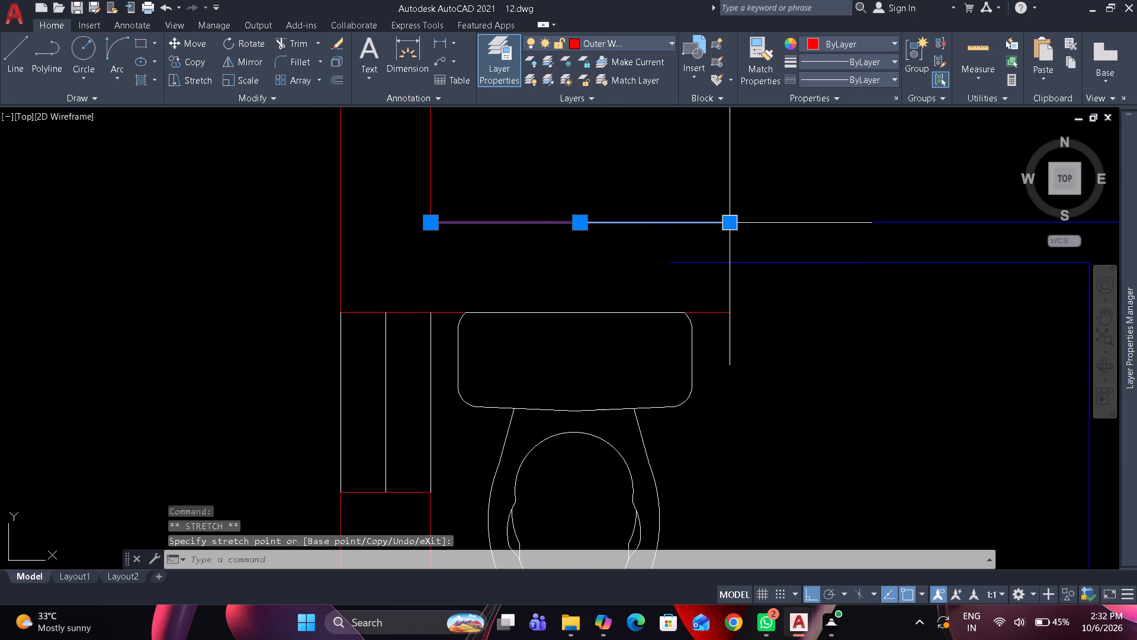
pyautogui.press('Escape')
# Trim the inner wall's lower line where it overlaps the short red wall, back to the wall's end line.
pyautogui.press('t')
pyautogui.write('r')
pyautogui.press('space')
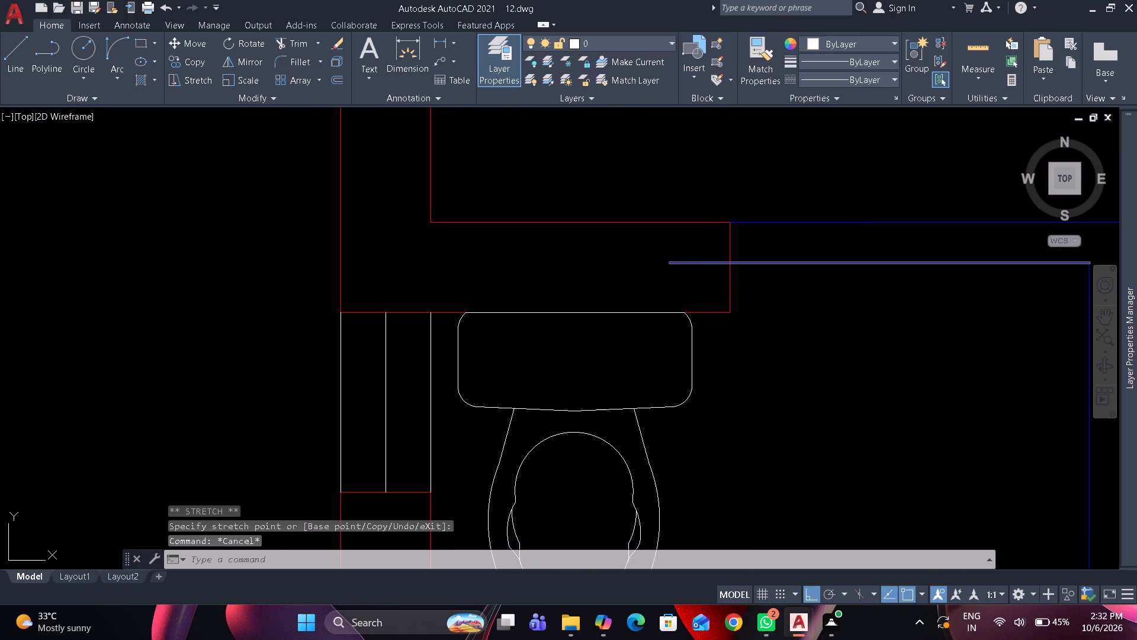
pyautogui.click(684, 264)
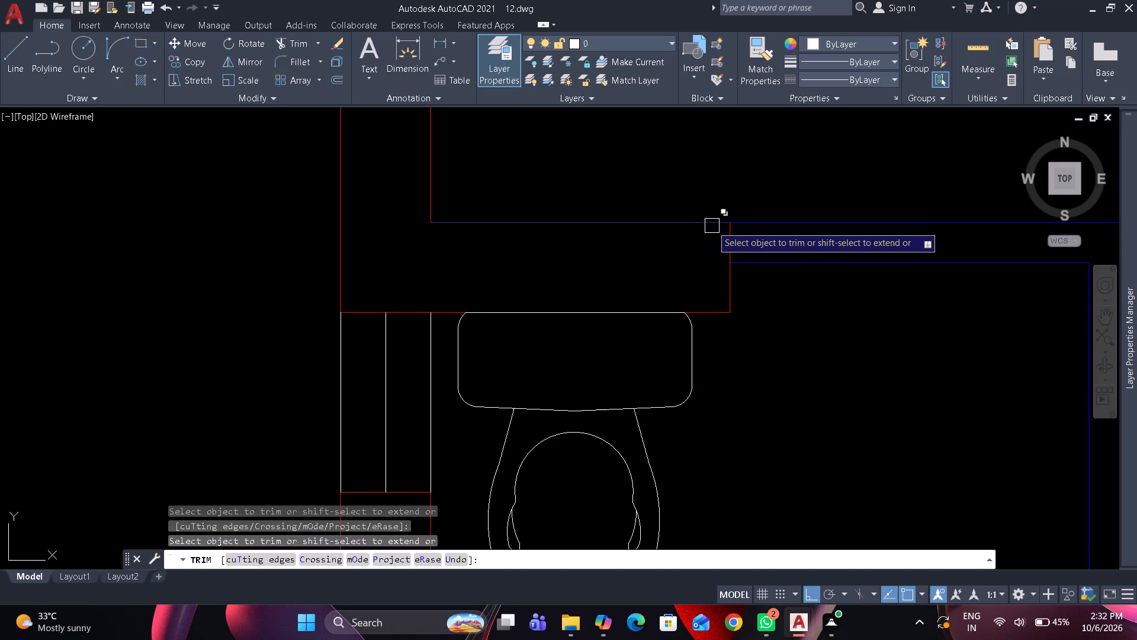
pyautogui.press('Escape')
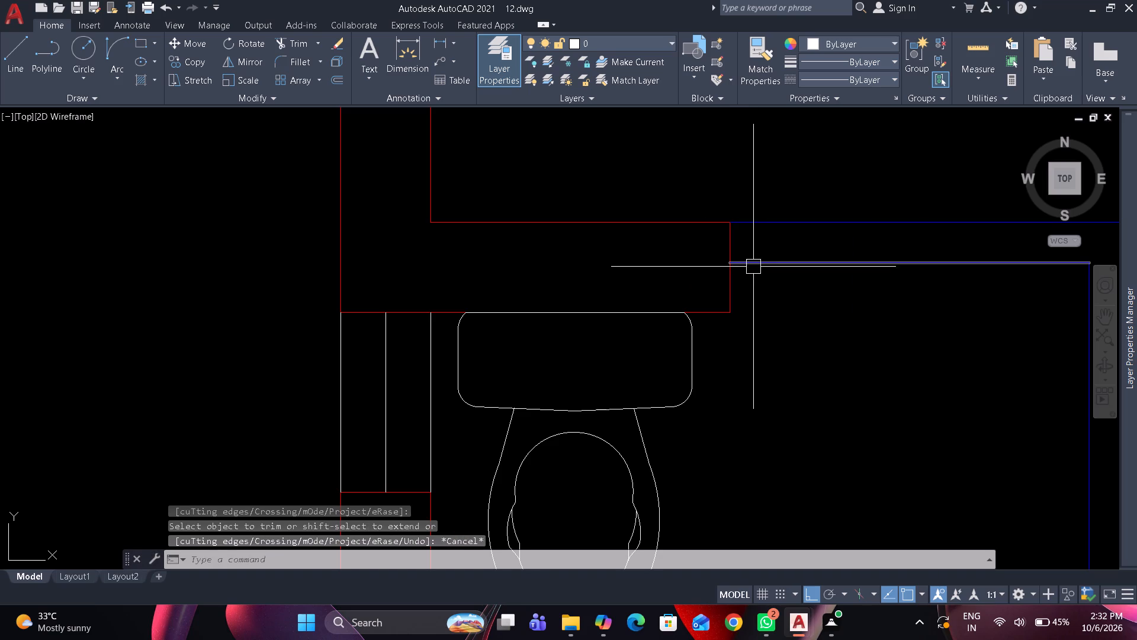
pyautogui.press('Escape')
# Copy the washbasin from the upper west bathroom straight down to the small inner room east of the lower west toilet.
pyautogui.scroll(-3, 653, 213)
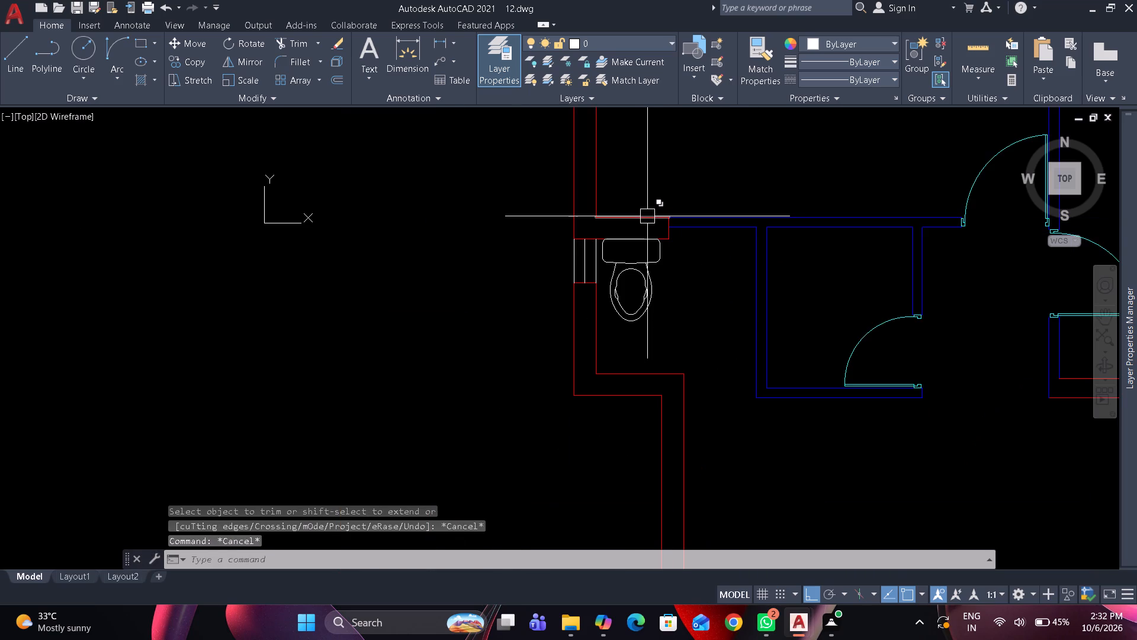
pyautogui.scroll(-1, 642, 216)
pyautogui.moveTo(627, 237); pyautogui.dragTo(524, 411, button='middle')
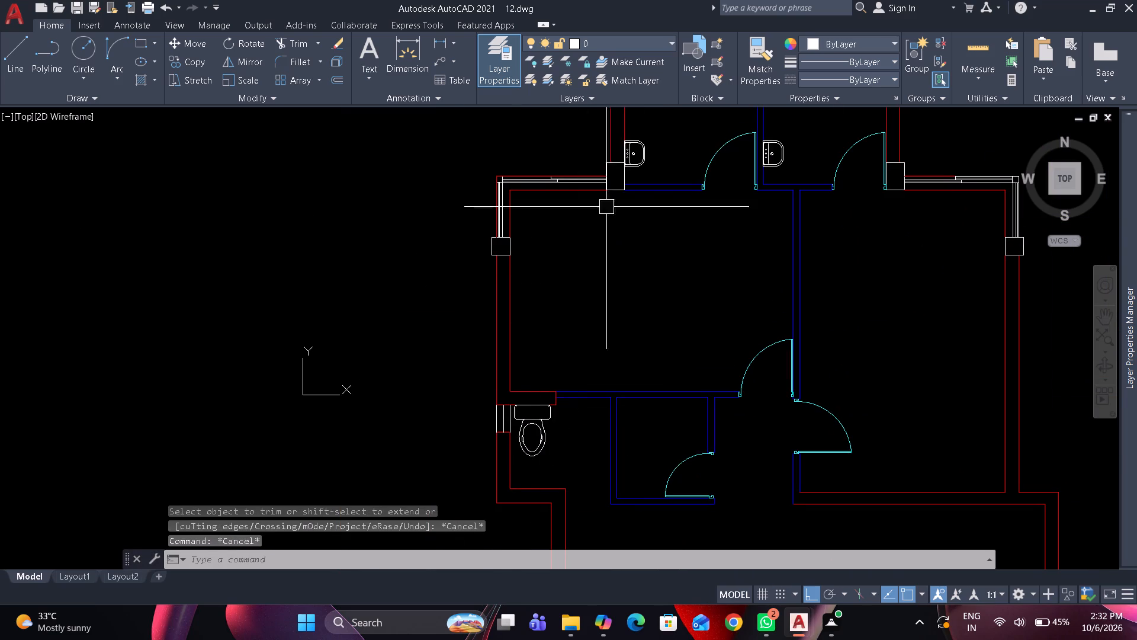
pyautogui.click(640, 162)
pyautogui.write('co')
pyautogui.press('space')
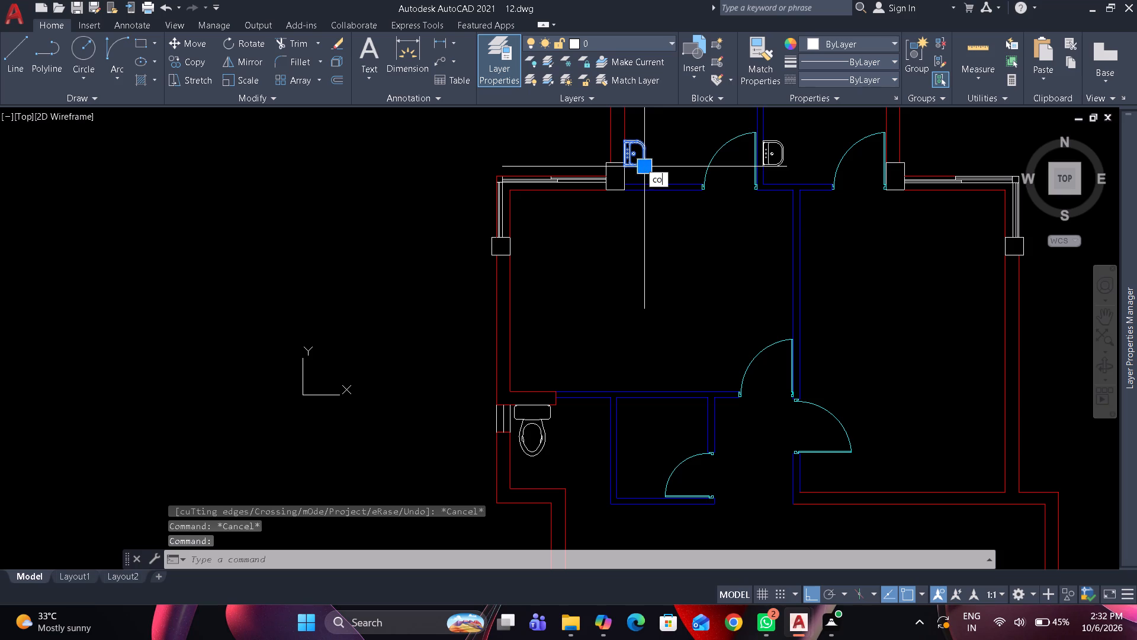
pyautogui.moveTo(643, 160); pyautogui.dragTo(642, 169)
pyautogui.scroll(2, 574, 415)
pyautogui.click(589, 430)
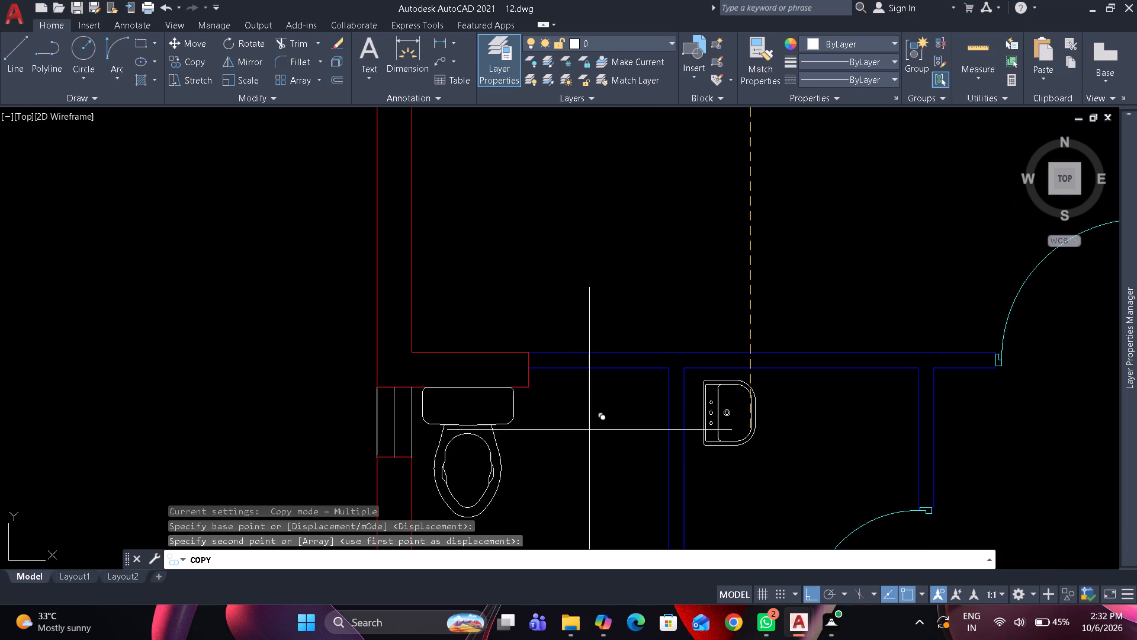
pyautogui.press('space')
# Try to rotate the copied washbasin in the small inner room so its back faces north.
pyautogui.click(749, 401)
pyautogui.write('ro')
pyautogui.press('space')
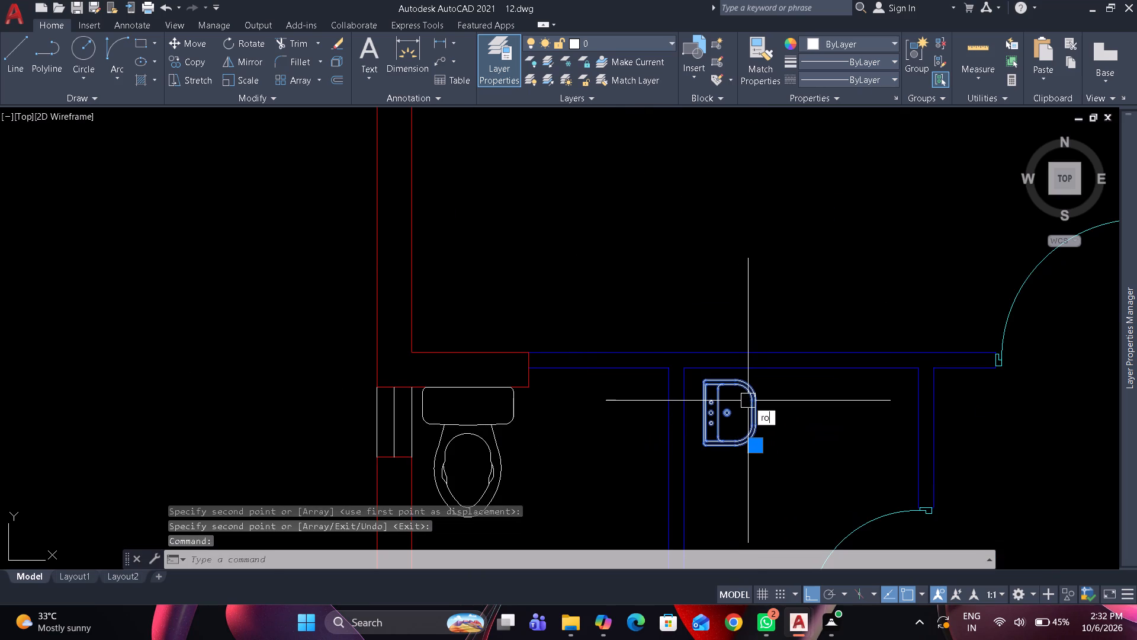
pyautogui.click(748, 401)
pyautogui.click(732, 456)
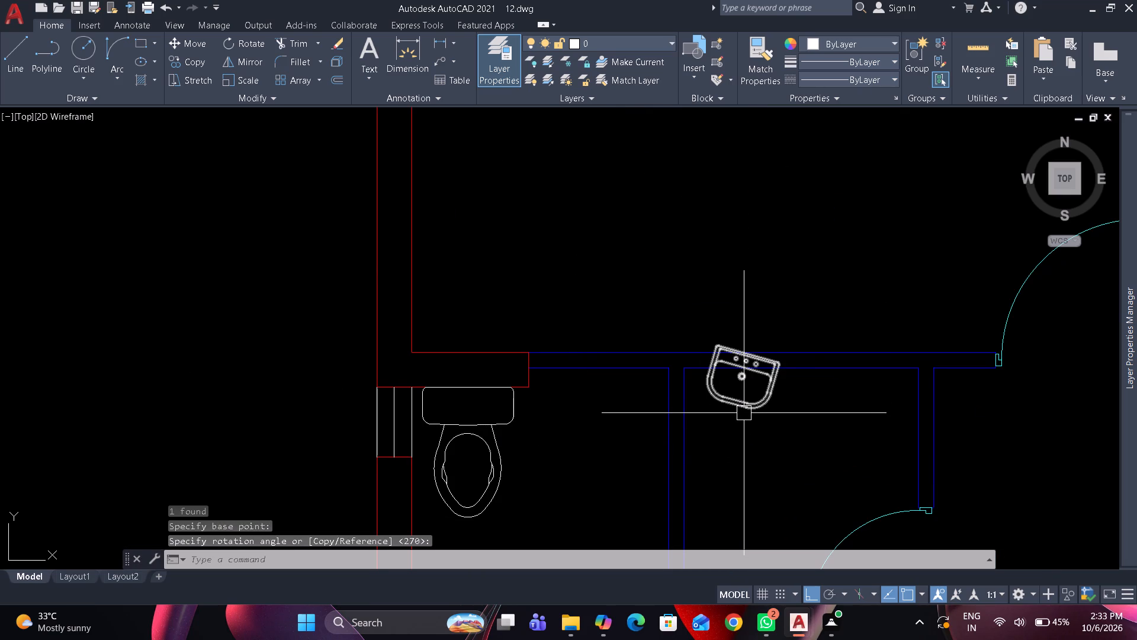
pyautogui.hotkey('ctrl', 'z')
# Rotate the copied washbasin to 270° so its back faces the inner room's north wall.
pyautogui.click(747, 412)
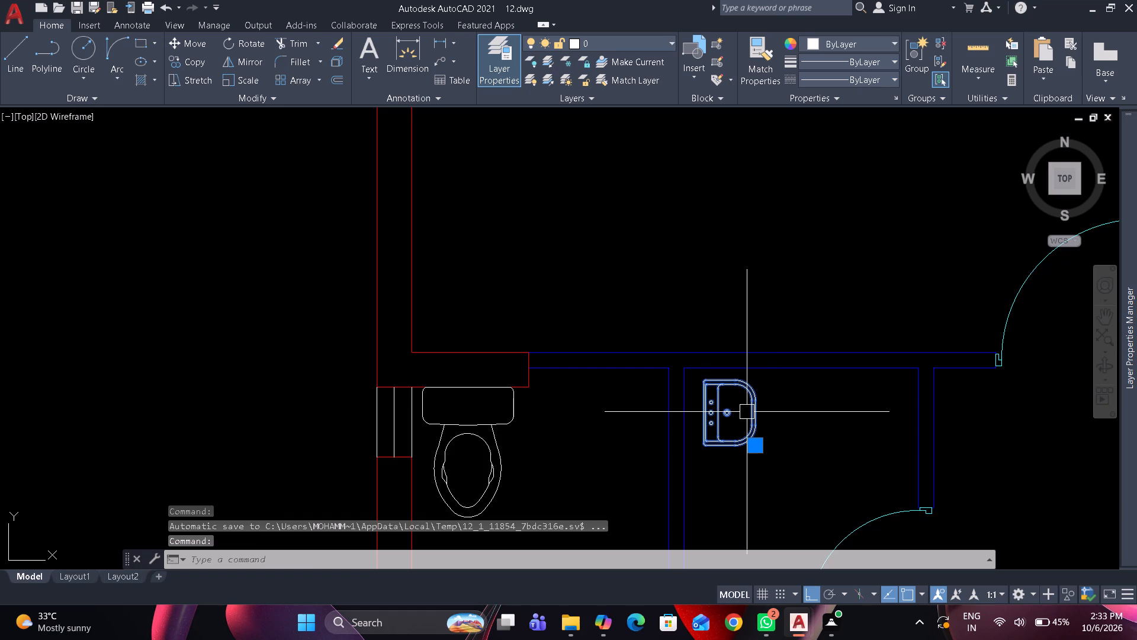
pyautogui.write('ro')
pyautogui.press('space')
pyautogui.moveTo(743, 407); pyautogui.dragTo(743, 414)
pyautogui.click(735, 466)
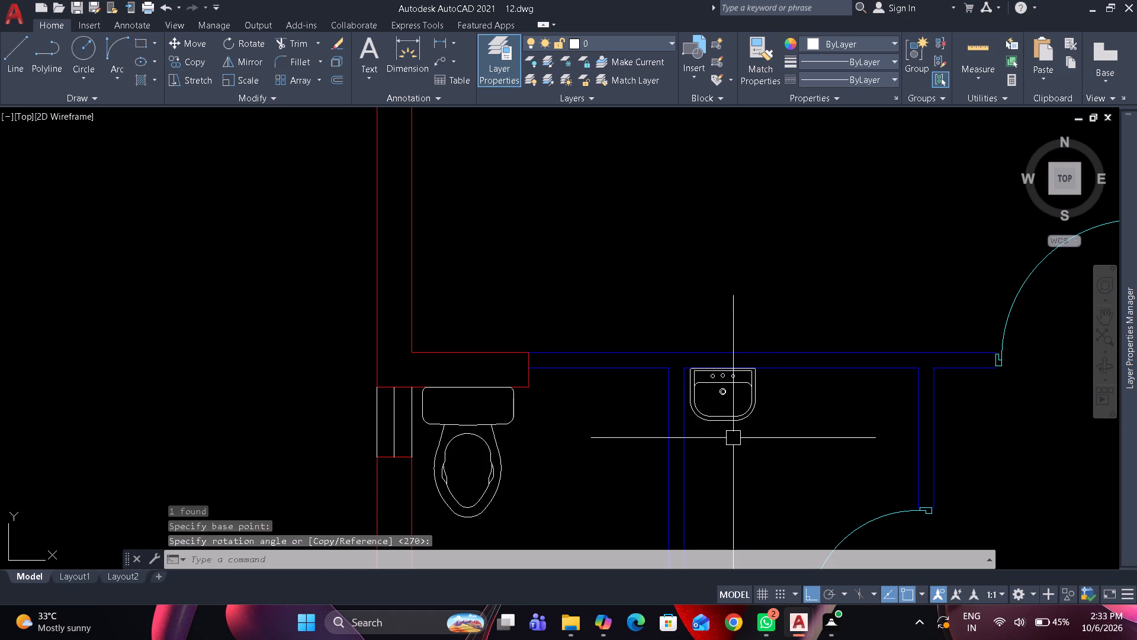
# Move the rotated washbasin west by its back-edge midpoint to the inner wall's south face, between the lower west toilet and the inner room.
pyautogui.click(734, 420)
pyautogui.write('m')
pyautogui.press('space')
pyautogui.scroll(5, 737, 373)
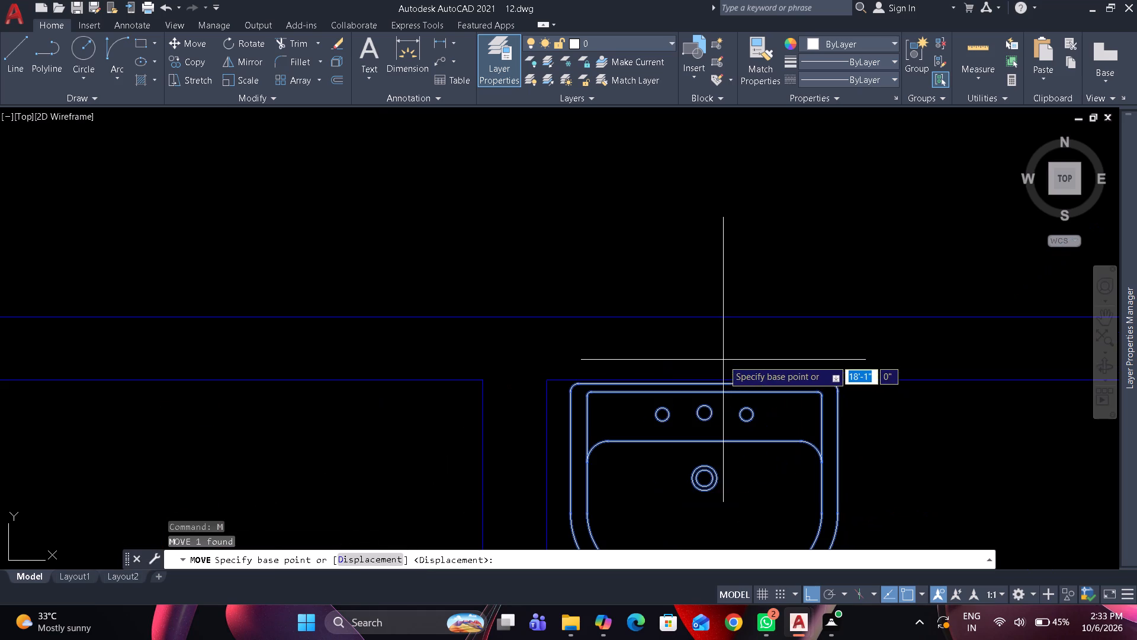
pyautogui.click(705, 383)
pyautogui.scroll(-2, 704, 383)
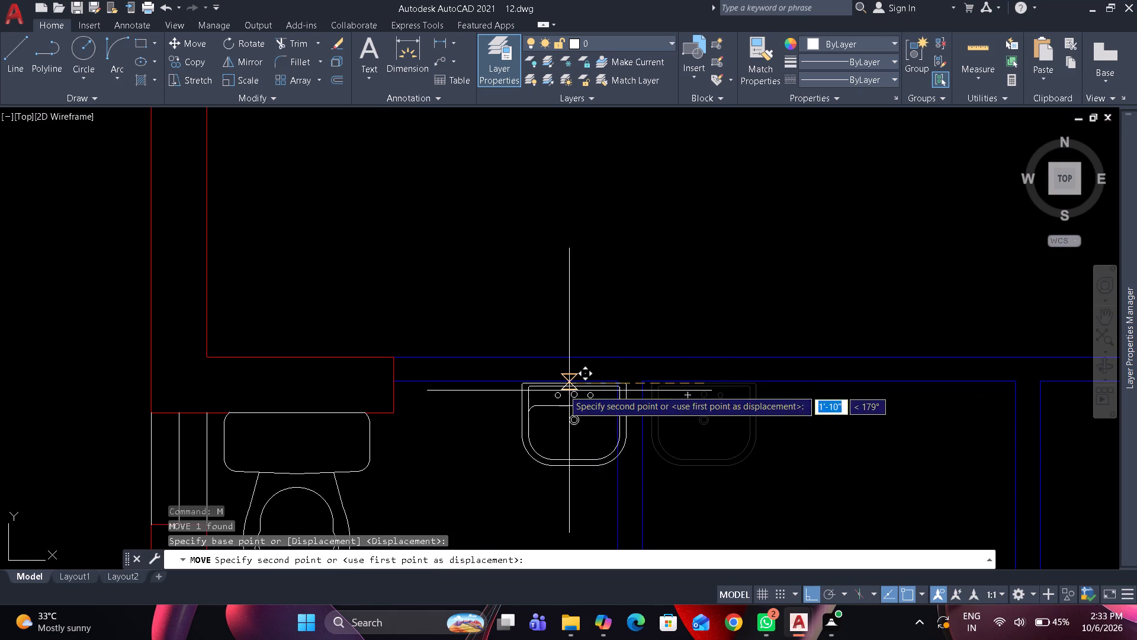
pyautogui.click(514, 380)
pyautogui.scroll(-2, 573, 252)
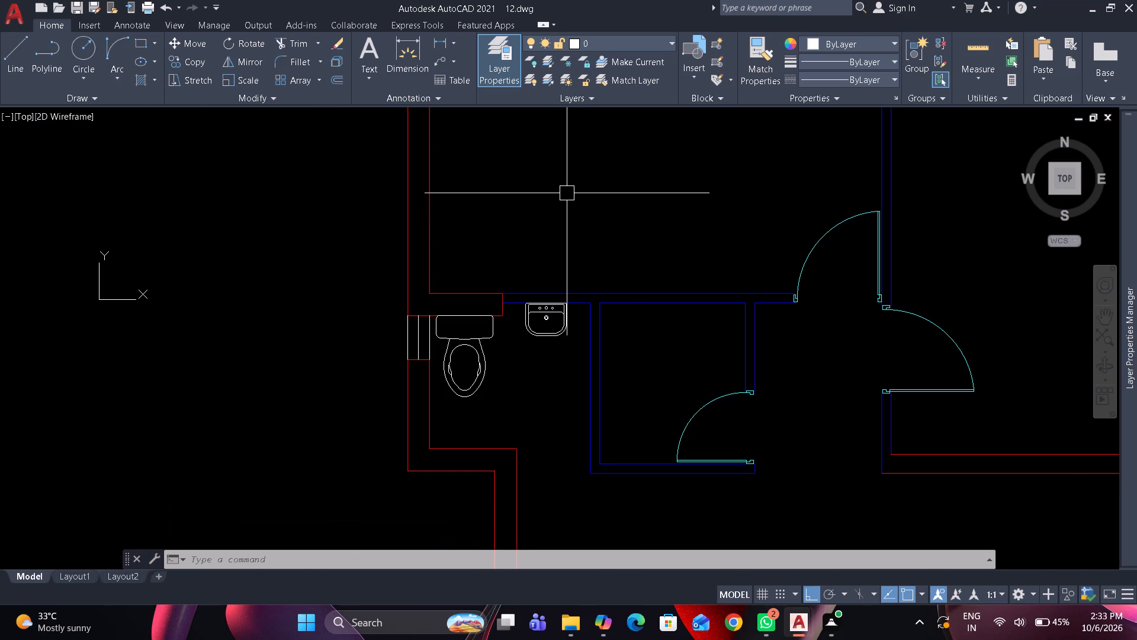
pyautogui.scroll(-2, 566, 192)
pyautogui.moveTo(564, 196); pyautogui.dragTo(583, 316, button='middle')
pyautogui.scroll(-1, 583, 316)
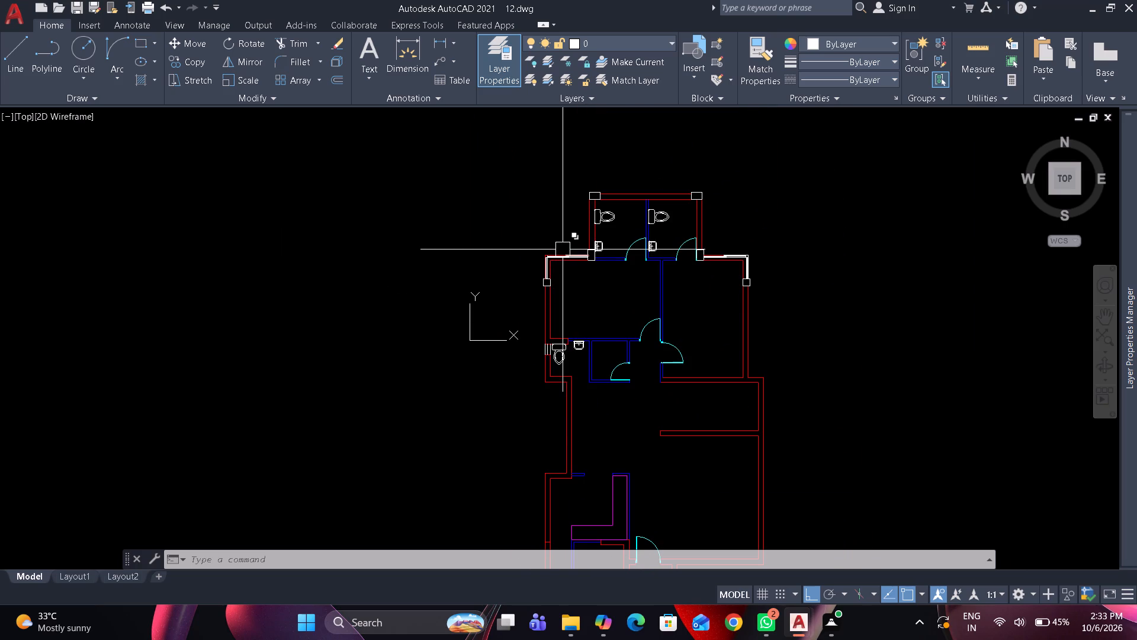
pyautogui.moveTo(646, 306); pyautogui.dragTo(612, 260, button='middle')
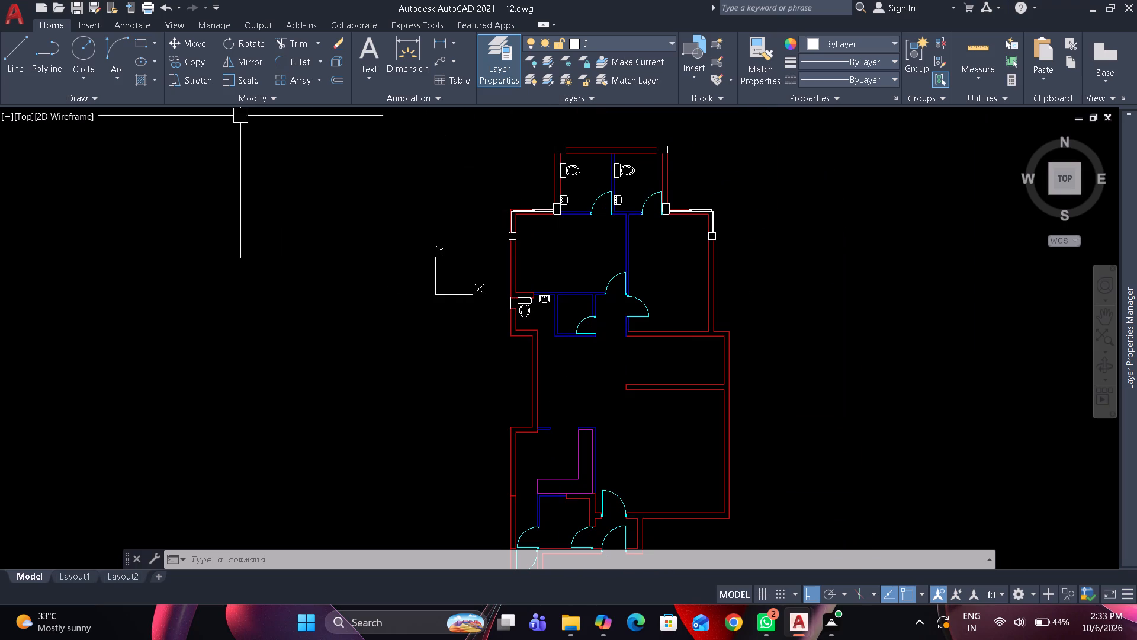
pyautogui.click(26, 9)
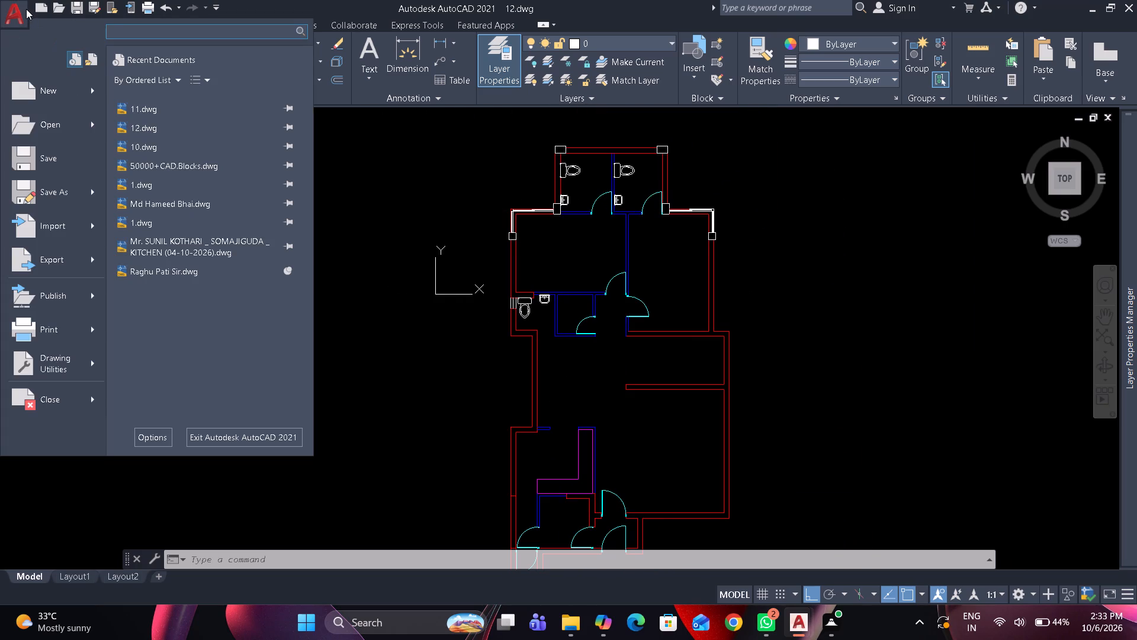
pyautogui.click(149, 169)
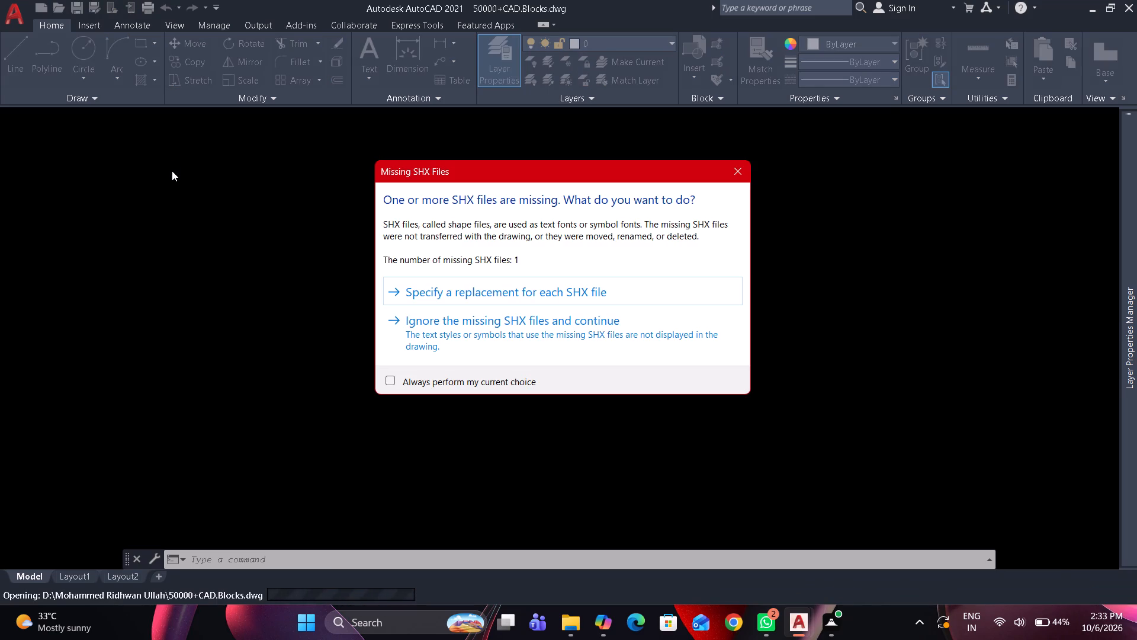
pyautogui.press('Return')
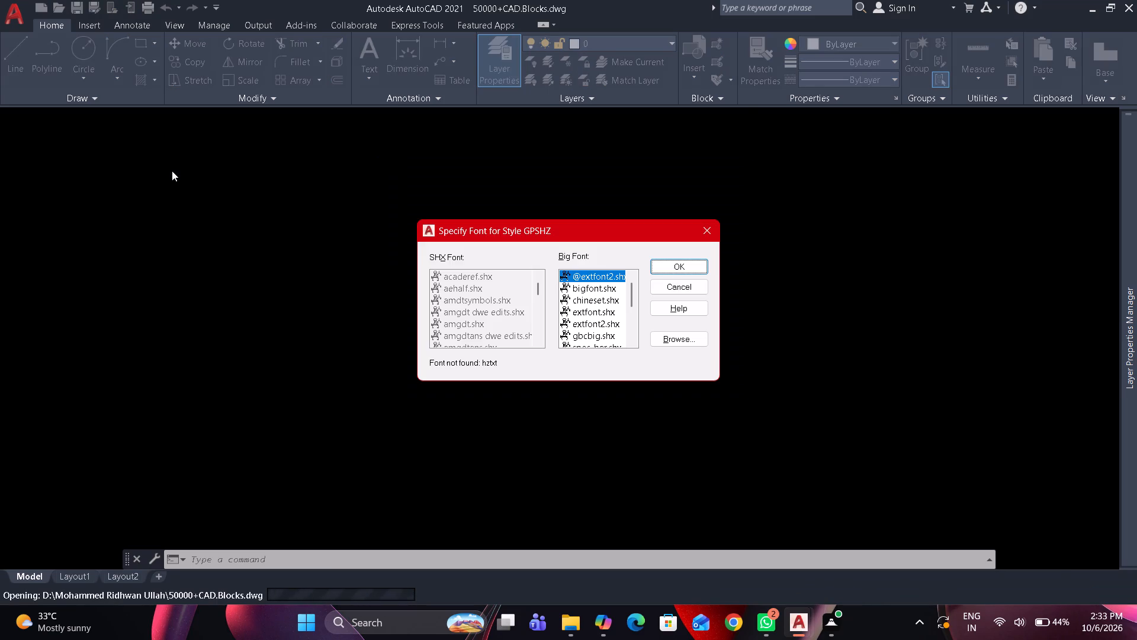
pyautogui.press('Return')
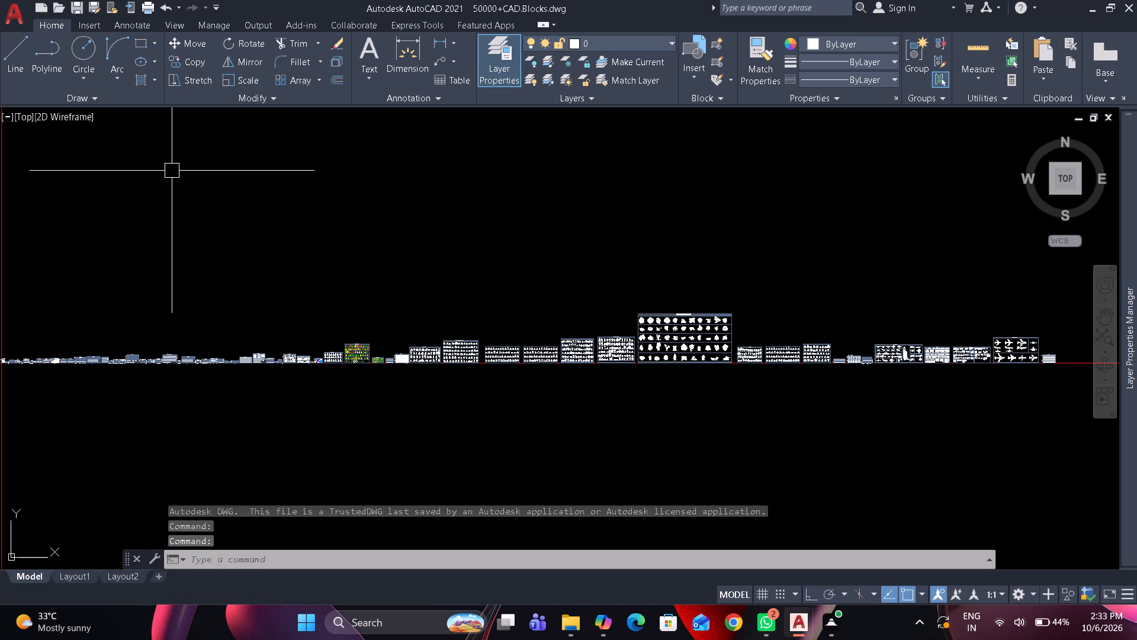
# Look through the block library's office, gym, bed and sofa-set sheets for furniture suited to the plan.
pyautogui.moveTo(558, 311); pyautogui.dragTo(694, 295, button='middle')
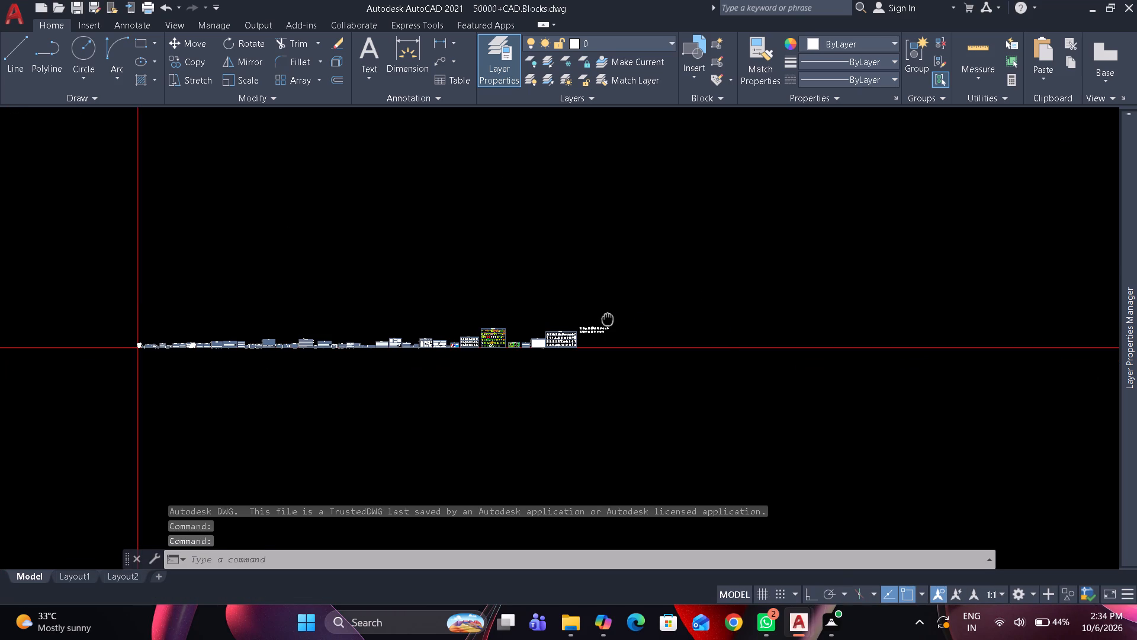
pyautogui.scroll(4, 362, 330)
pyautogui.scroll(3, 485, 371)
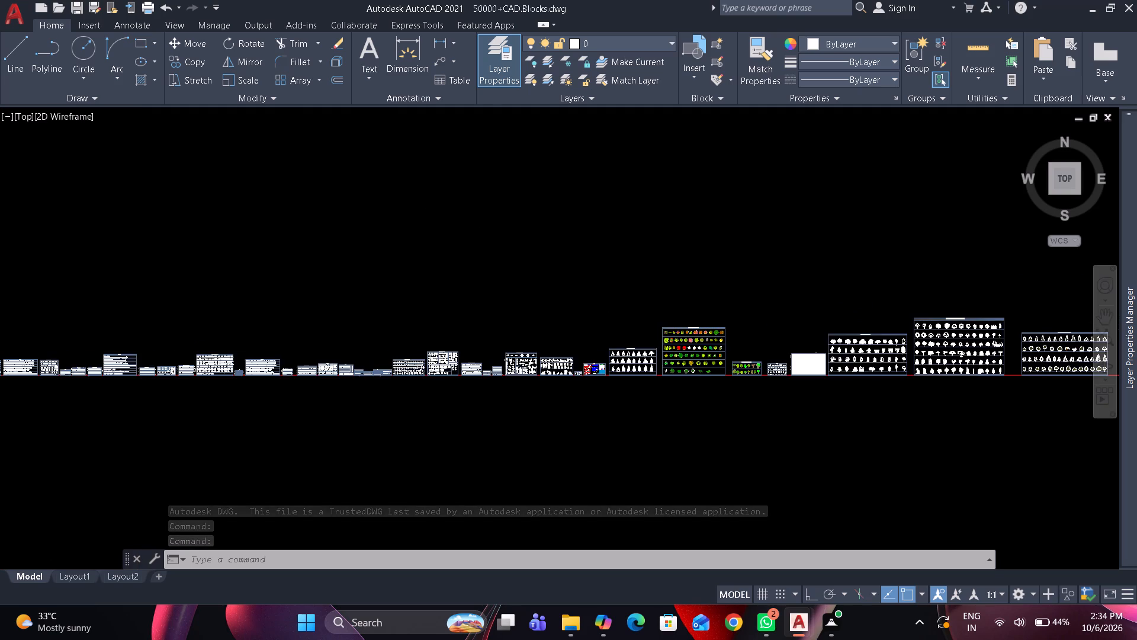
pyautogui.scroll(1, 485, 371)
pyautogui.scroll(4, 544, 364)
pyautogui.moveTo(549, 364); pyautogui.dragTo(1104, 362, button='middle')
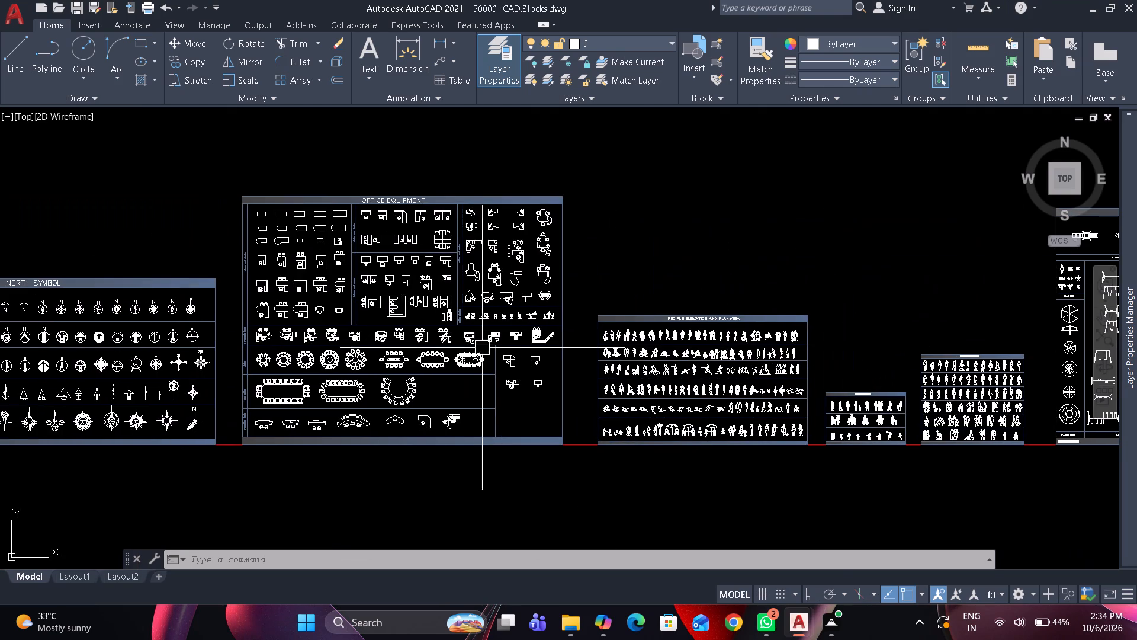
pyautogui.moveTo(407, 357); pyautogui.dragTo(756, 354, button='middle')
pyautogui.scroll(2, 742, 328)
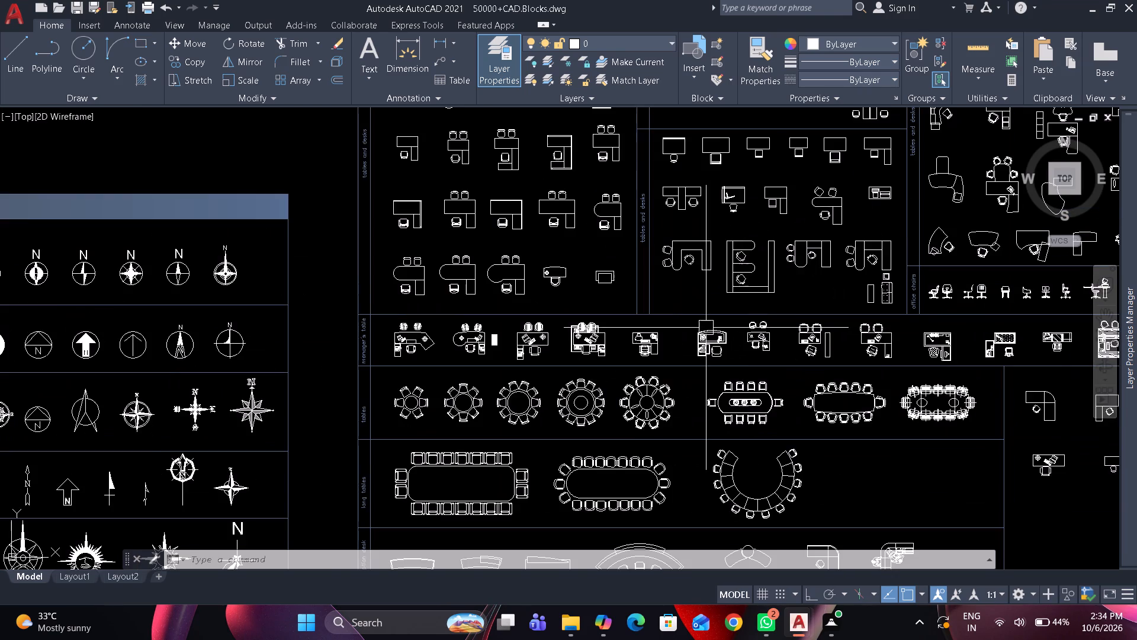
pyautogui.scroll(-3, 618, 337)
pyautogui.moveTo(602, 338); pyautogui.dragTo(1116, 299, button='middle')
pyautogui.scroll(2, 426, 279)
pyautogui.moveTo(395, 346); pyautogui.dragTo(950, 268, button='middle')
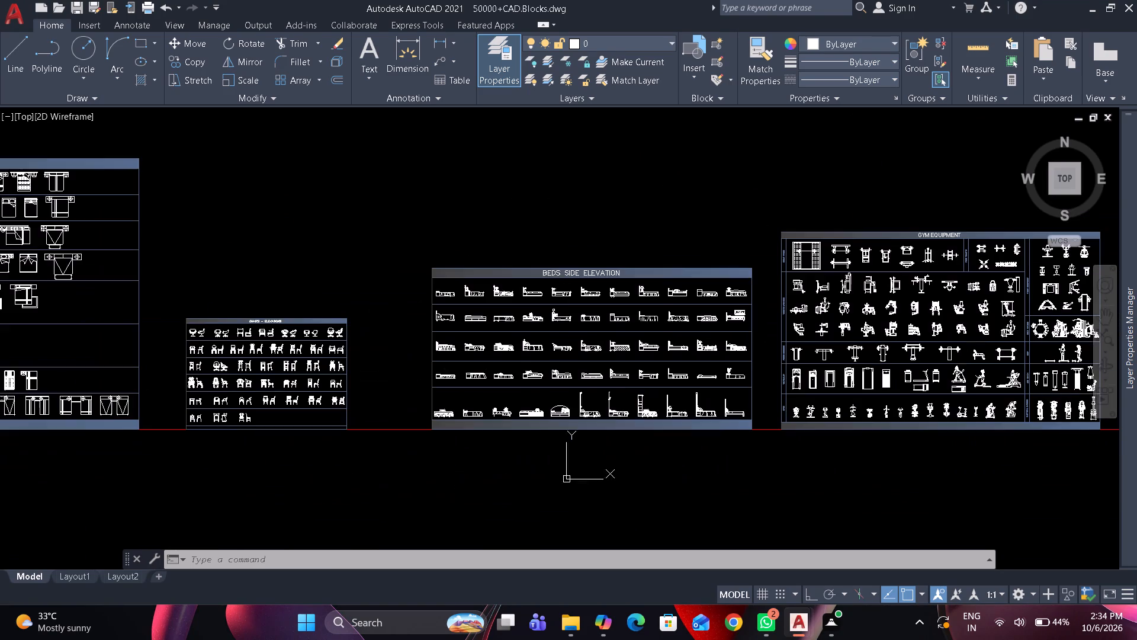
pyautogui.moveTo(434, 324); pyautogui.dragTo(1027, 324, button='middle')
pyautogui.moveTo(413, 333); pyautogui.dragTo(888, 333, button='middle')
pyautogui.moveTo(564, 328); pyautogui.dragTo(783, 342, button='middle')
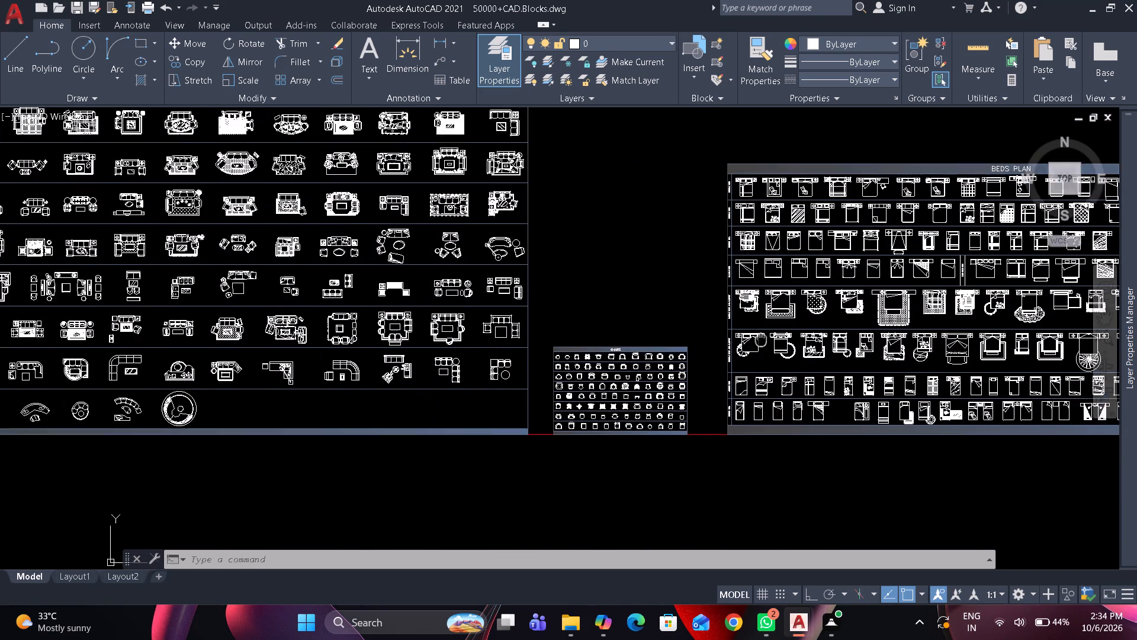
pyautogui.moveTo(783, 342); pyautogui.dragTo(847, 353, button='middle')
pyautogui.scroll(2, 532, 325)
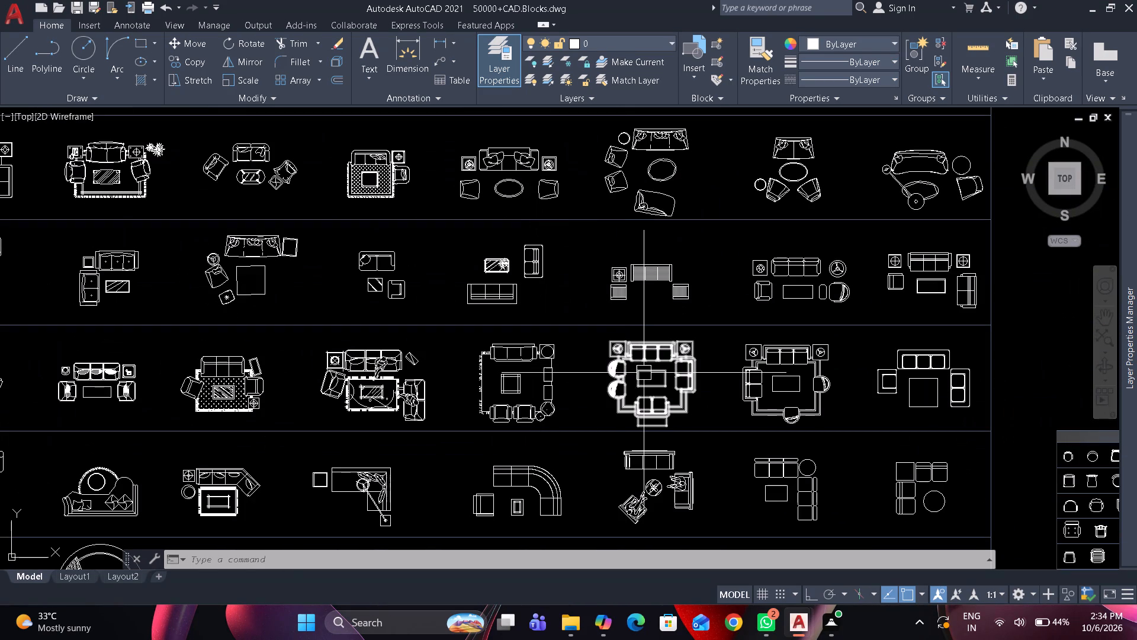
pyautogui.click(646, 374)
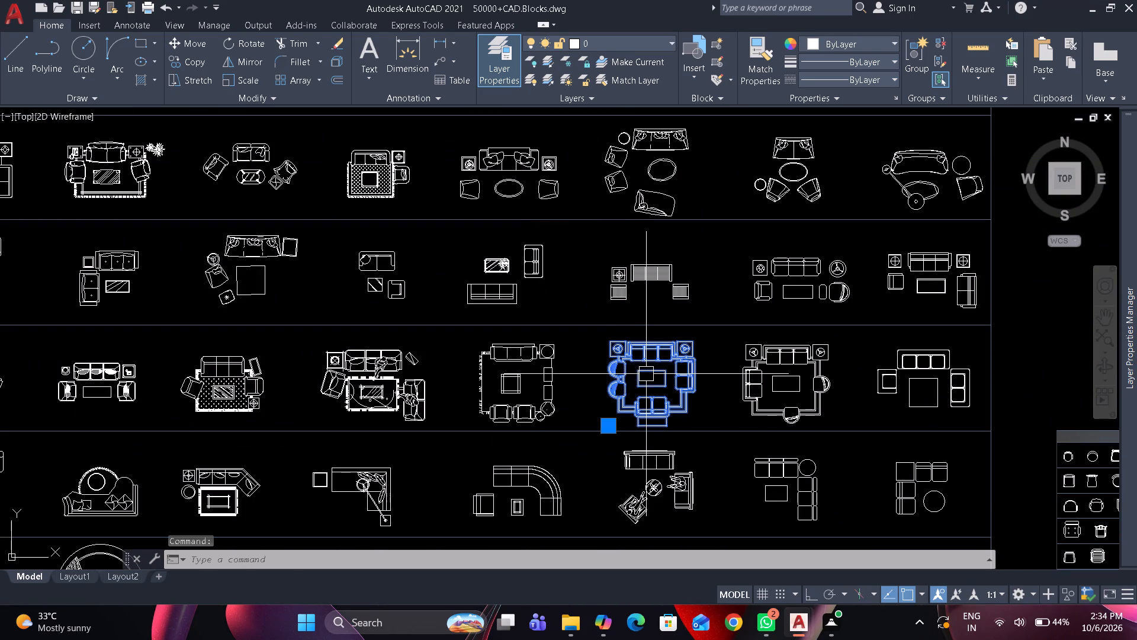
pyautogui.press('Escape')
# Find the dining table plans in the block library and copy the square table from the second 8-chair row to the clipboard.
pyautogui.scroll(-3, 599, 359)
pyautogui.moveTo(599, 358); pyautogui.dragTo(902, 363, button='middle')
pyautogui.moveTo(464, 373); pyautogui.dragTo(669, 385, button='middle')
pyautogui.scroll(2, 500, 400)
pyautogui.moveTo(495, 402); pyautogui.dragTo(542, 402, button='middle')
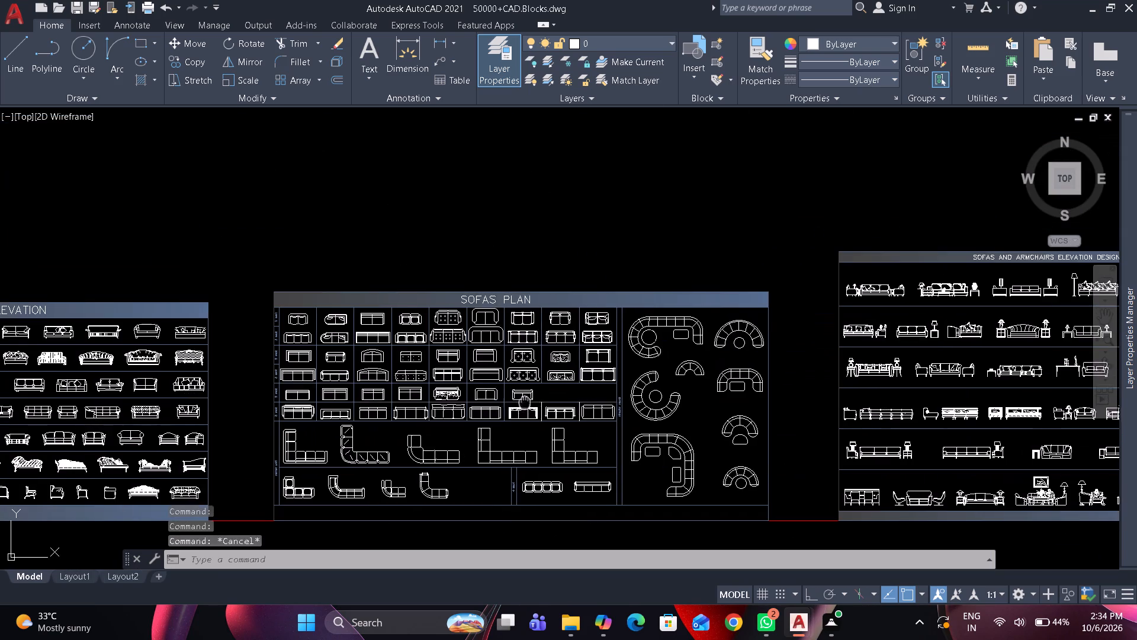
pyautogui.moveTo(542, 402); pyautogui.dragTo(786, 383, button='middle')
pyautogui.scroll(-1, 792, 382)
pyautogui.moveTo(603, 375); pyautogui.dragTo(911, 405, button='middle')
pyautogui.moveTo(515, 363); pyautogui.dragTo(780, 379, button='middle')
pyautogui.scroll(2, 537, 411)
pyautogui.click(465, 408)
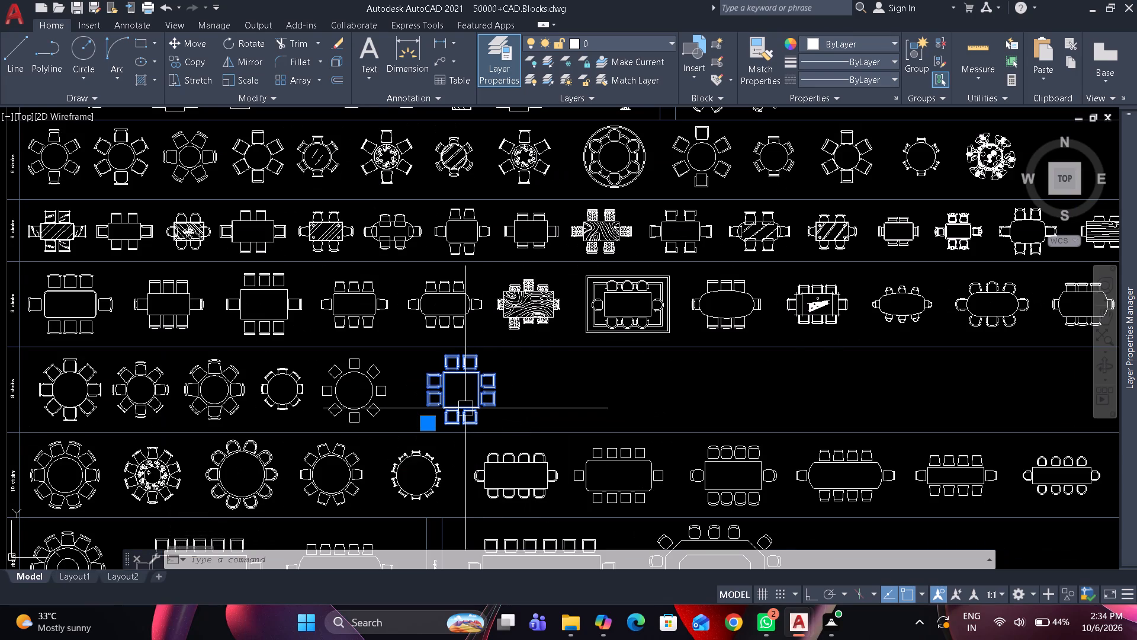
pyautogui.hotkey('ctrl', 'c')
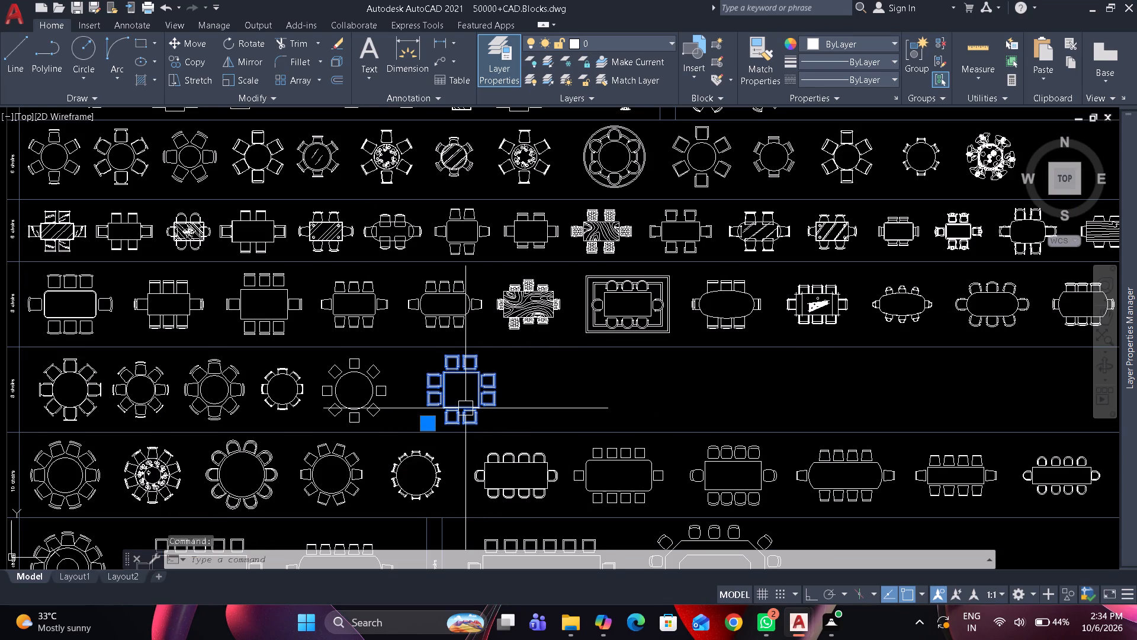
# Switch to 12.dwg and paste the eight-chair dining table, with its insertion point west of the floor plan.
pyautogui.hotkey('alt', 'Tab')
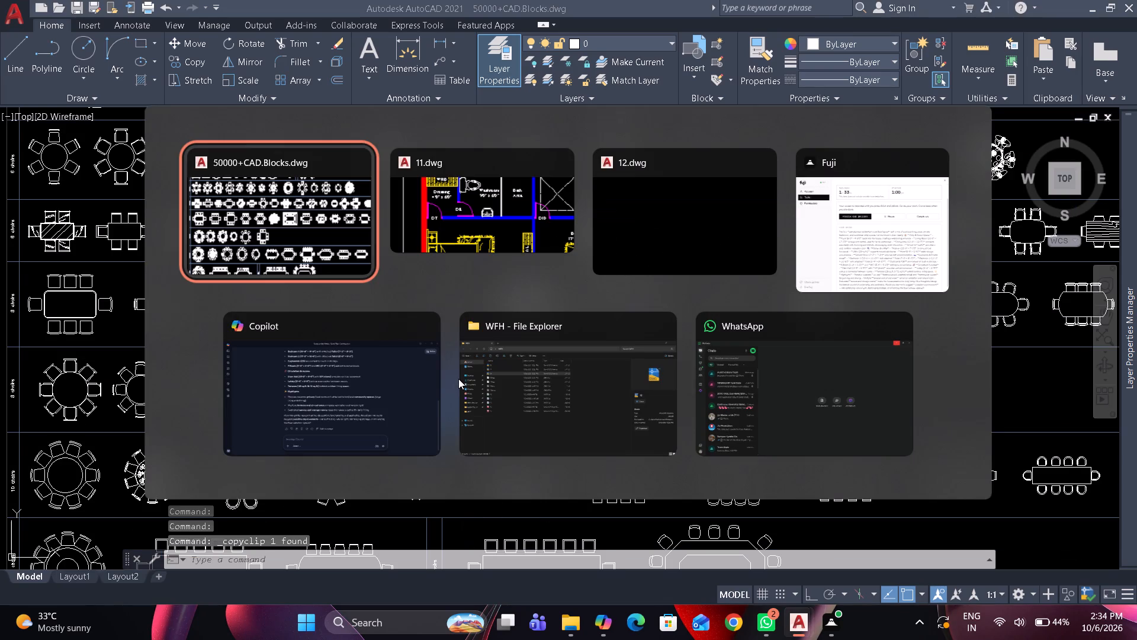
pyautogui.hotkey('alt', 'Tab')
pyautogui.hotkey('alt', 'Tab')
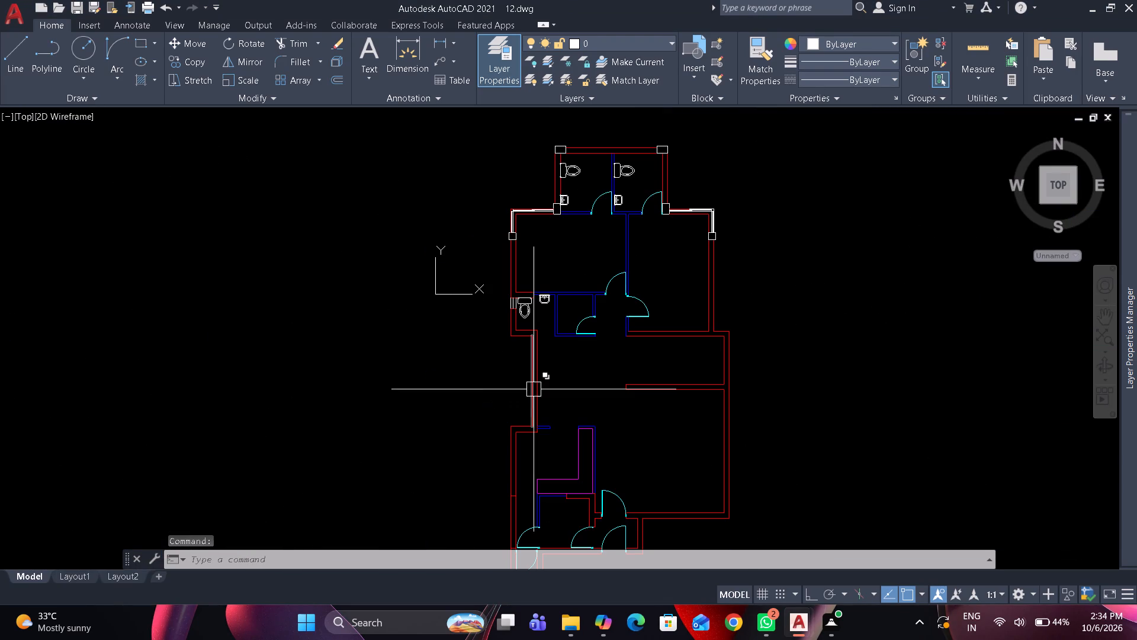
pyautogui.hotkey('ctrl', 'v')
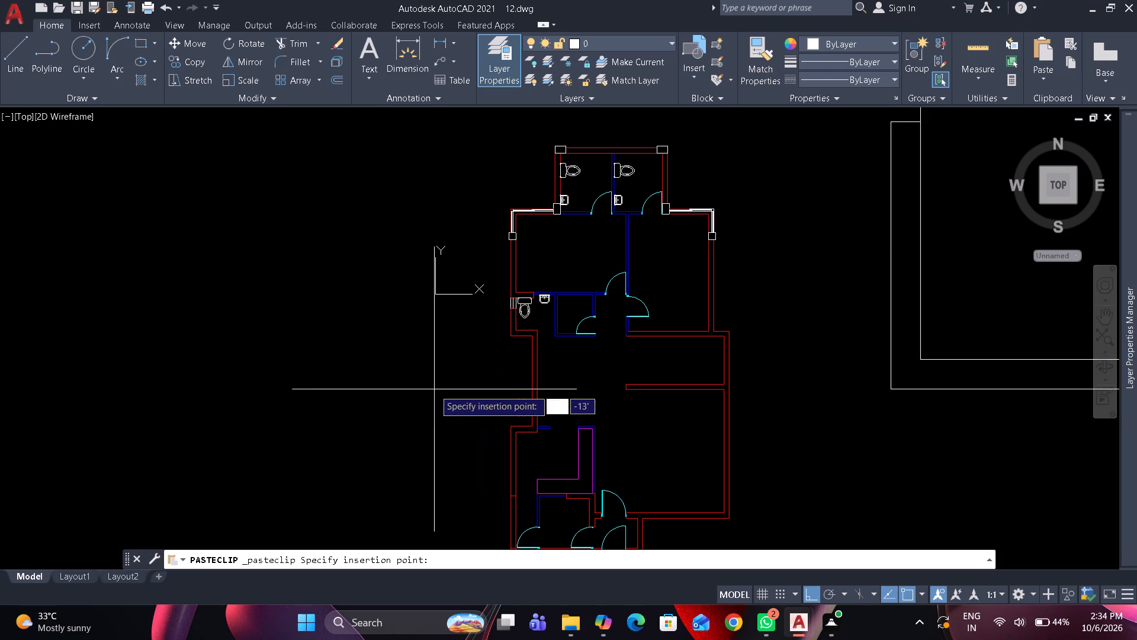
pyautogui.click(144, 427)
# Scale the pasted dining table down freehand to room size, with the base point near the kitchen counter's northeast corner.
pyautogui.click(603, 366)
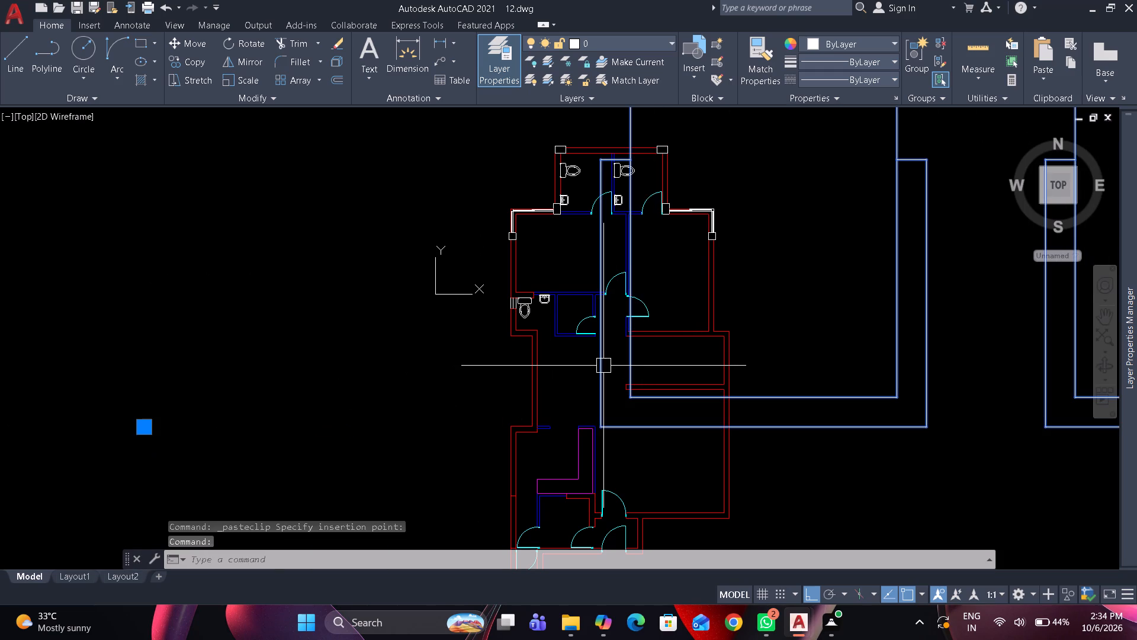
pyautogui.write('sc')
pyautogui.press('space')
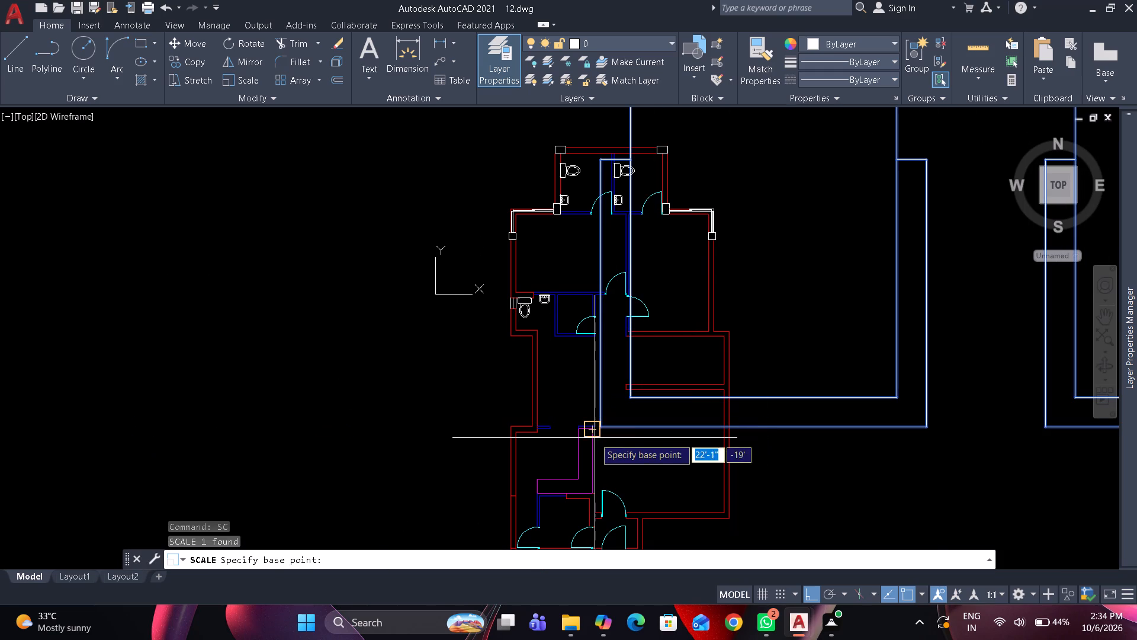
pyautogui.scroll(4, 597, 436)
pyautogui.click(619, 395)
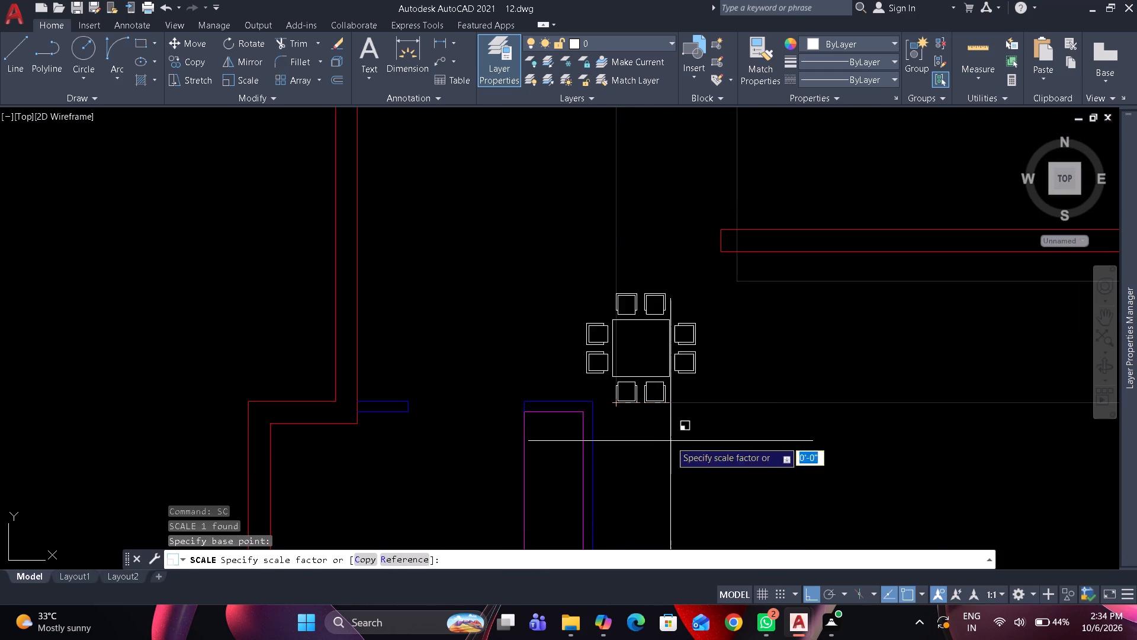
pyautogui.moveTo(696, 444); pyautogui.dragTo(695, 437)
# Move the dining table northwest into the open area between the small inner room and the kitchen counter.
pyautogui.click(692, 390)
pyautogui.scroll(-2, 691, 386)
pyautogui.moveTo(689, 380); pyautogui.dragTo(683, 372)
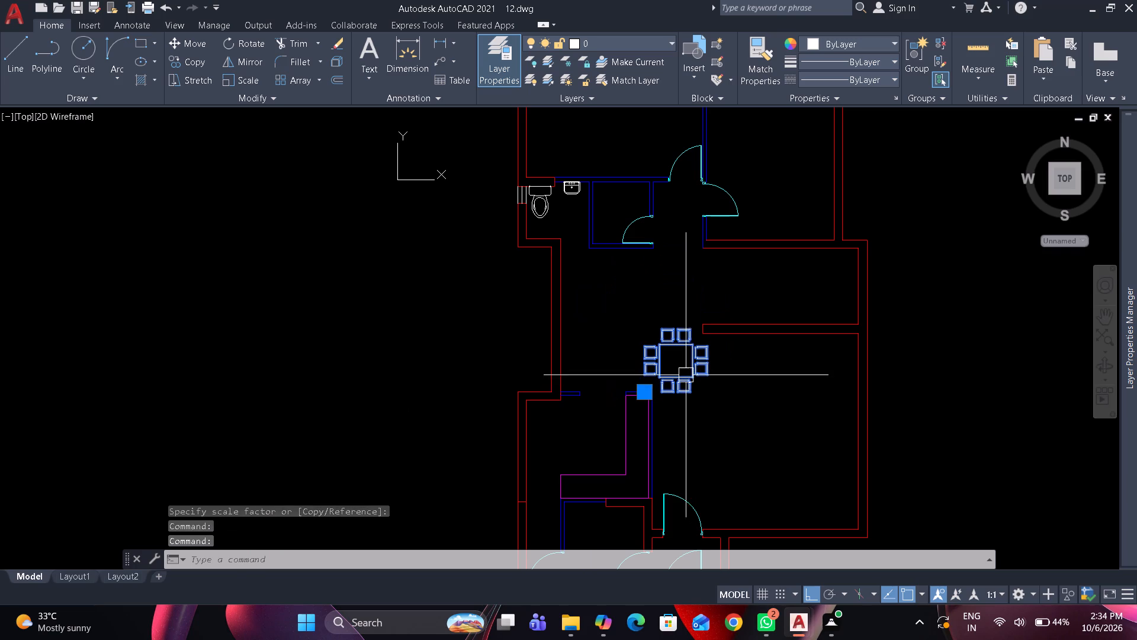
pyautogui.moveTo(683, 372); pyautogui.dragTo(638, 352)
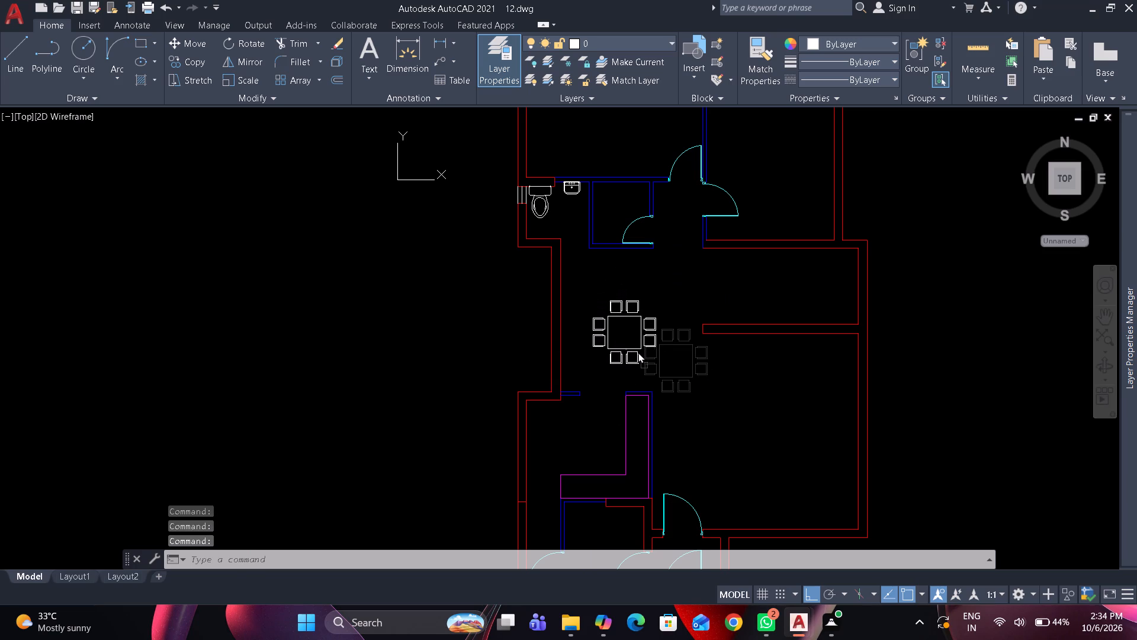
pyautogui.moveTo(638, 352); pyautogui.dragTo(647, 344)
# Scale the dining table up freehand to nearly twice its size, using the tabletop's southwest corner as the base point.
pyautogui.scroll(2, 640, 343)
pyautogui.click(640, 343)
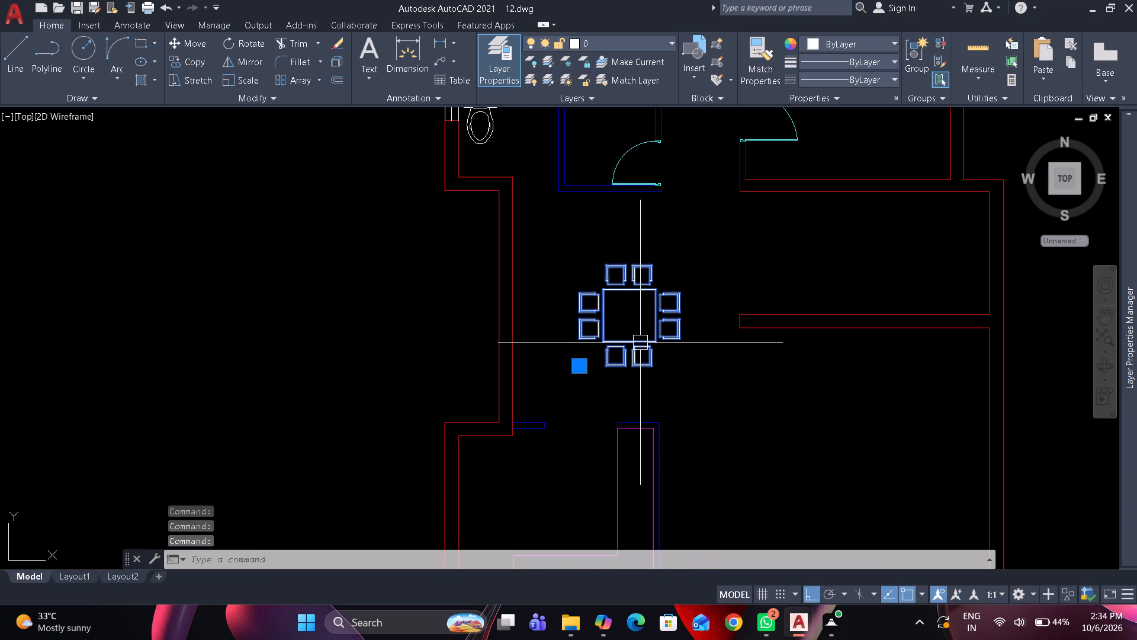
pyautogui.write('sc')
pyautogui.press('space')
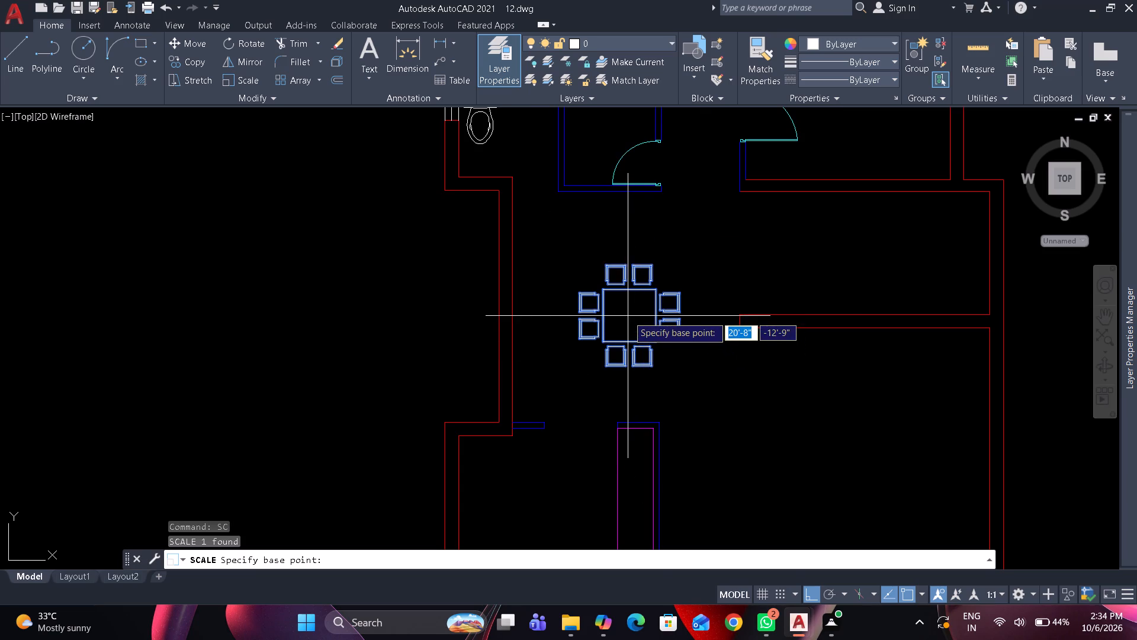
pyautogui.click(606, 341)
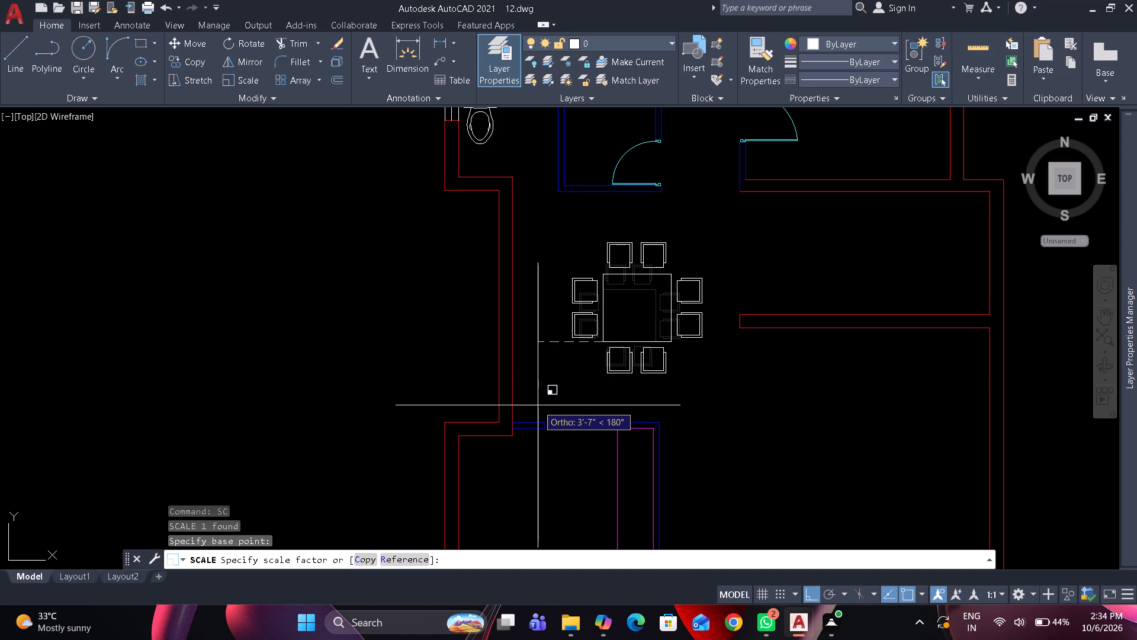
pyautogui.scroll(1, 518, 349)
pyautogui.click(518, 349)
pyautogui.scroll(-1, 643, 327)
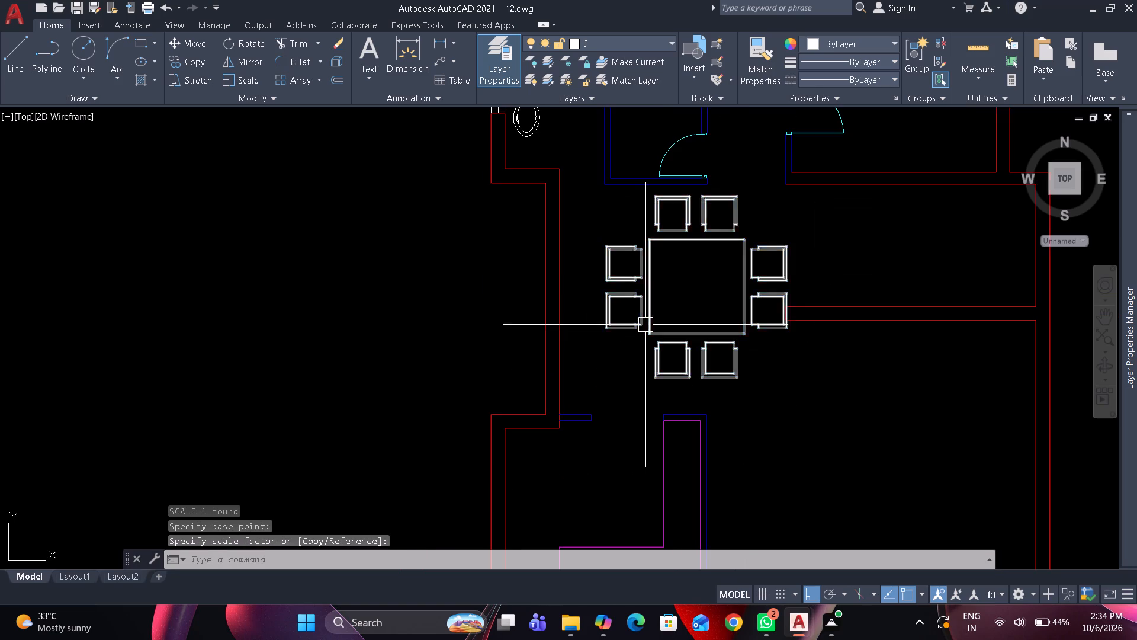
# Move the enlarged dining table slightly southwest, clear of the east partition wall and centred in the open area north of the kitchen.
pyautogui.click(646, 324)
pyautogui.moveTo(648, 313); pyautogui.dragTo(613, 329)
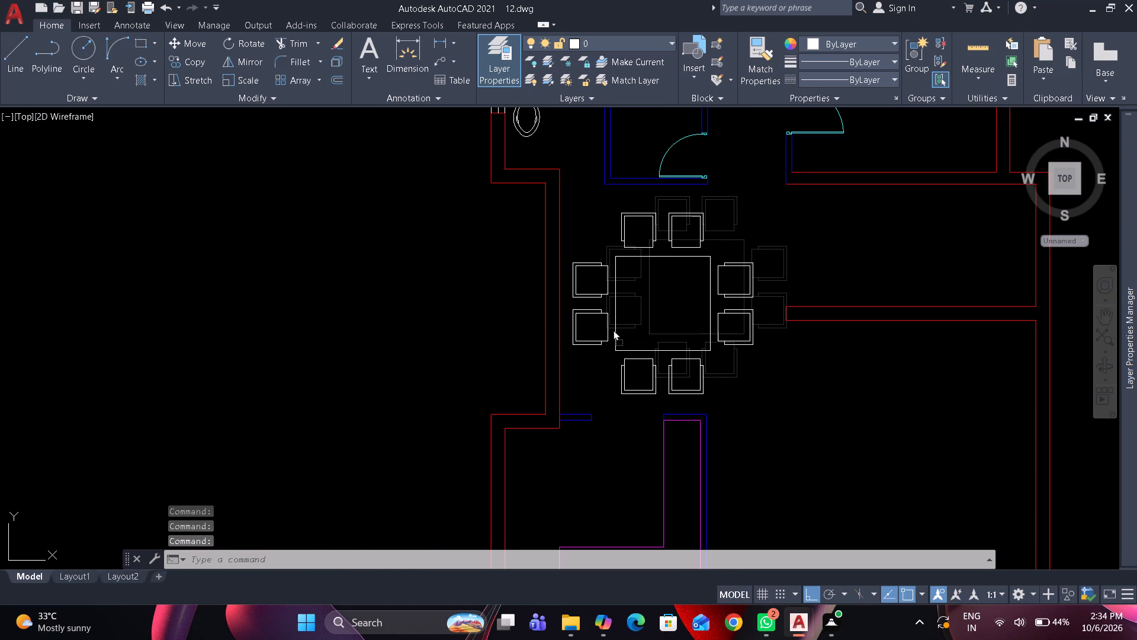
pyautogui.moveTo(613, 329); pyautogui.dragTo(619, 329)
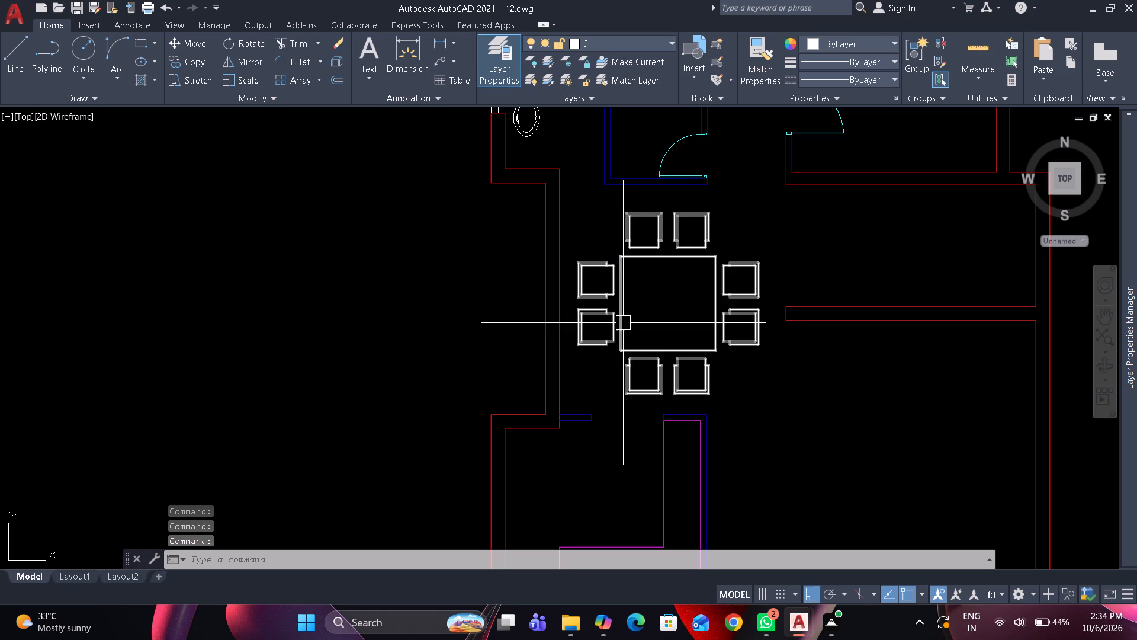
# Scale the dining table down slightly freehand about a base point near the tabletop's centre, leaving more clearance around the chairs.
pyautogui.click(623, 323)
pyautogui.write('sc')
pyautogui.press('space')
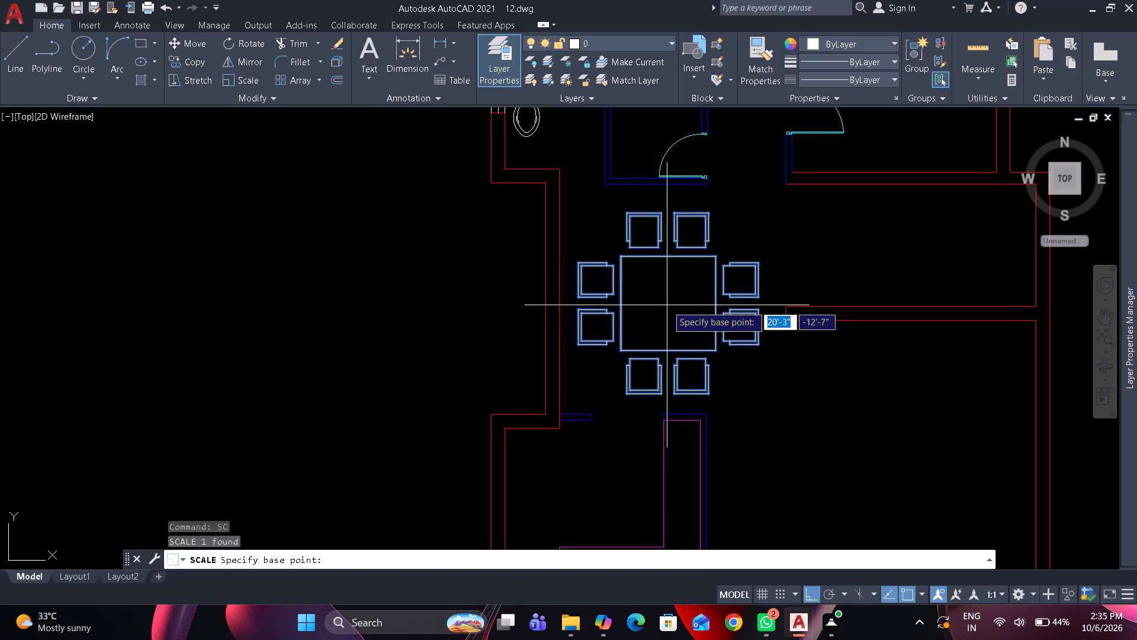
pyautogui.click(667, 305)
pyautogui.scroll(2, 672, 317)
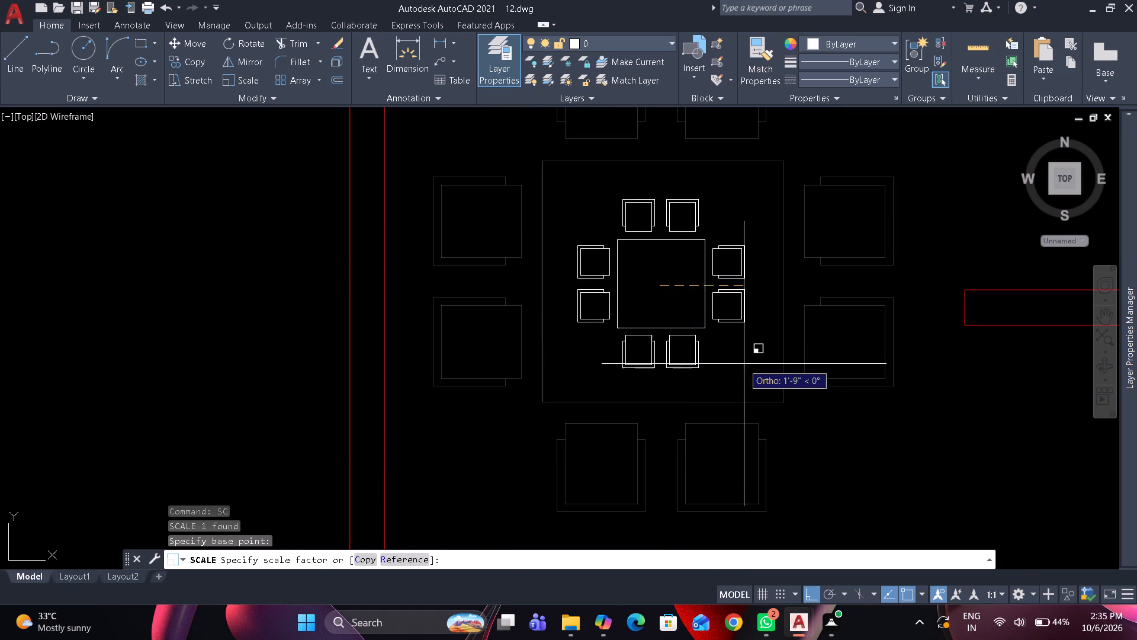
pyautogui.scroll(1, 787, 401)
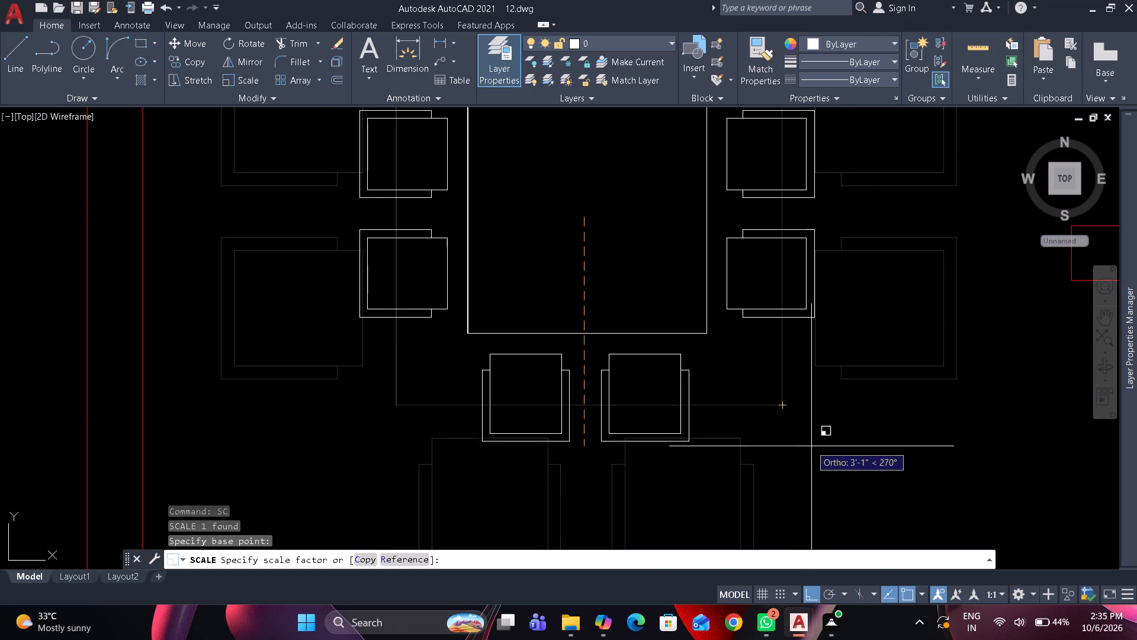
pyautogui.click(889, 511)
pyautogui.scroll(-4, 876, 472)
pyautogui.moveTo(609, 310); pyautogui.dragTo(517, 263, button='middle')
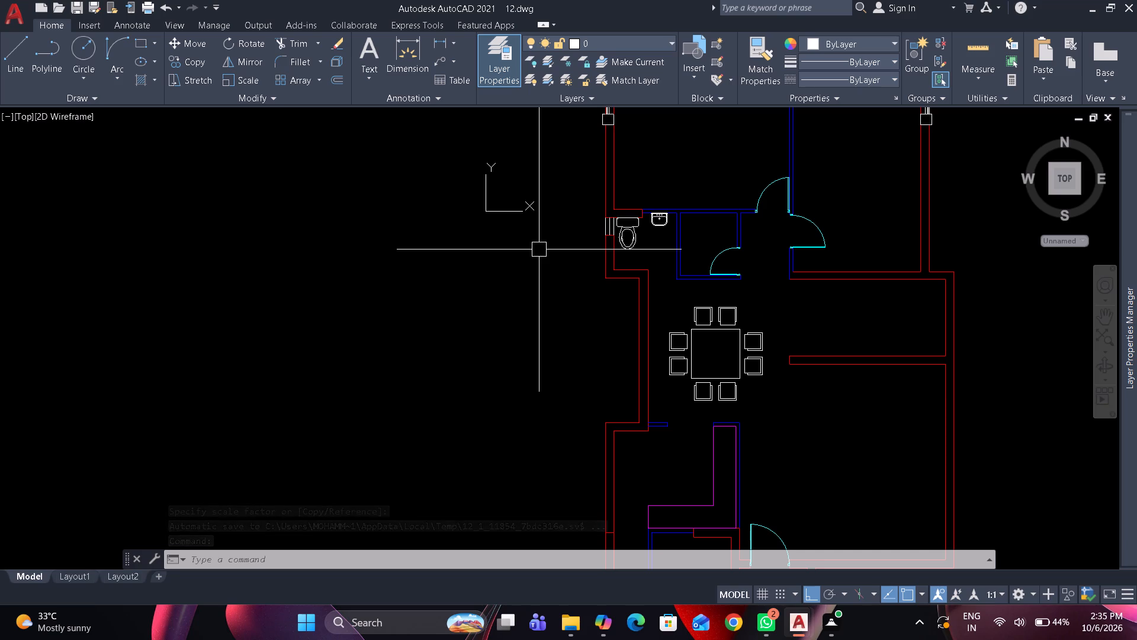
pyautogui.scroll(-1, 539, 249)
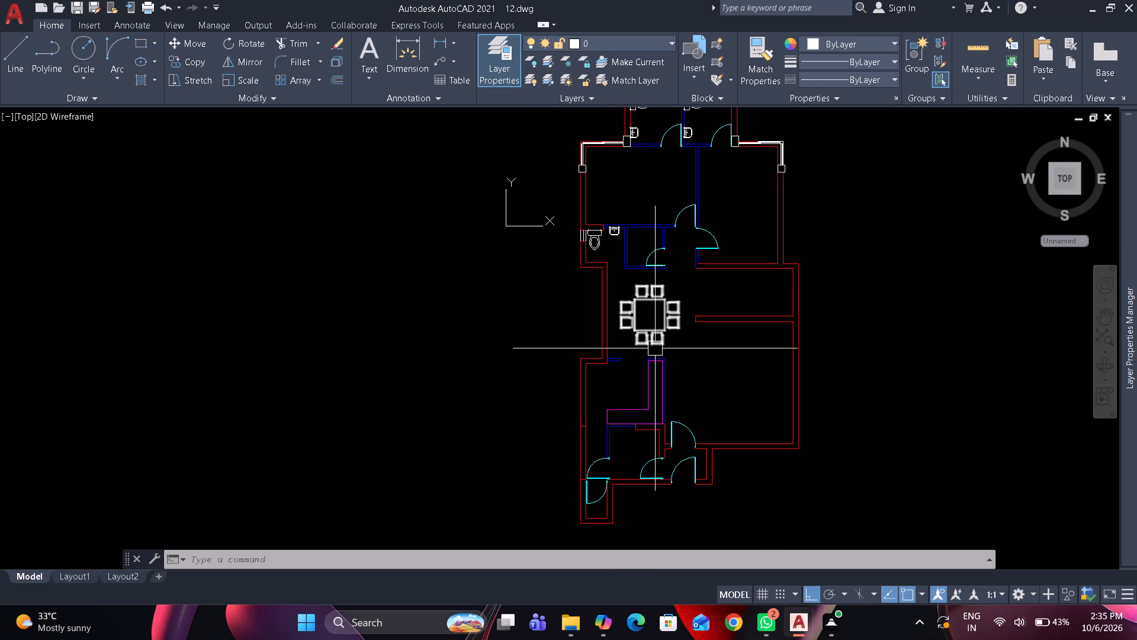
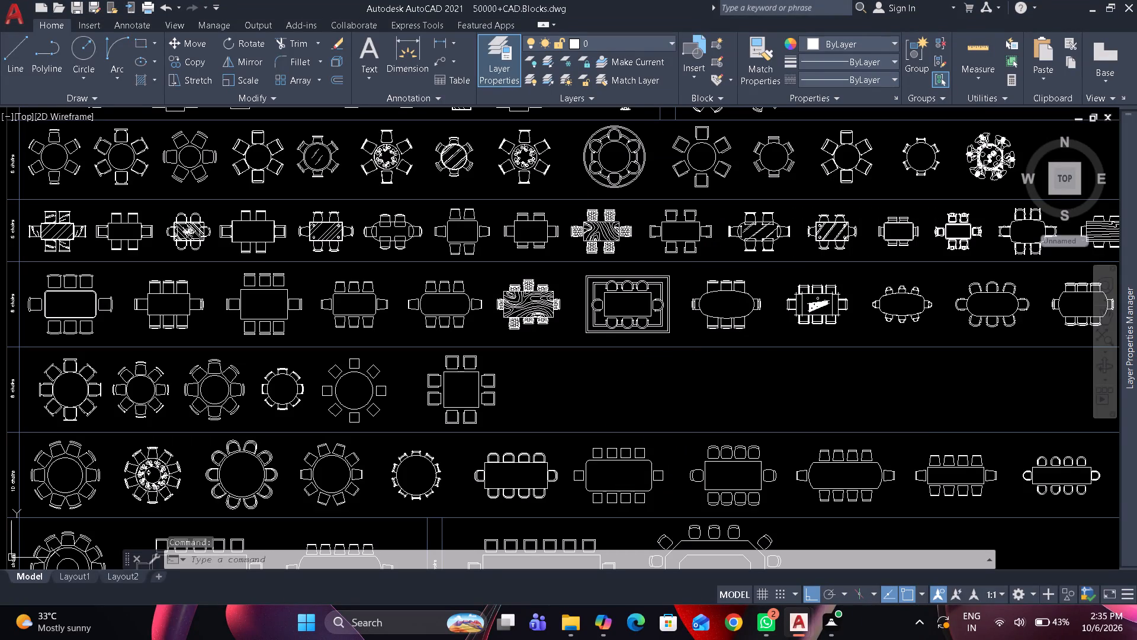
# Examine the sofas and armchairs plan designs in the 50000+CAD.Blocks library for a living-room seating set.
pyautogui.scroll(-4, 648, 345)
pyautogui.moveTo(588, 329); pyautogui.dragTo(210, 299, button='middle')
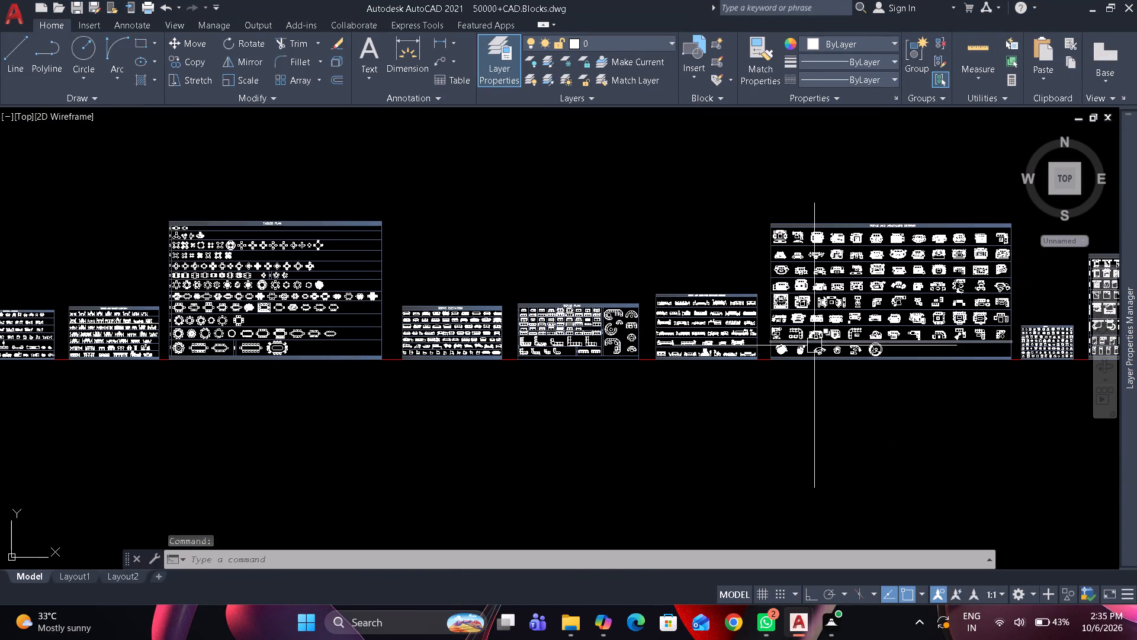
pyautogui.scroll(3, 814, 345)
pyautogui.moveTo(832, 343); pyautogui.dragTo(490, 444, button='middle')
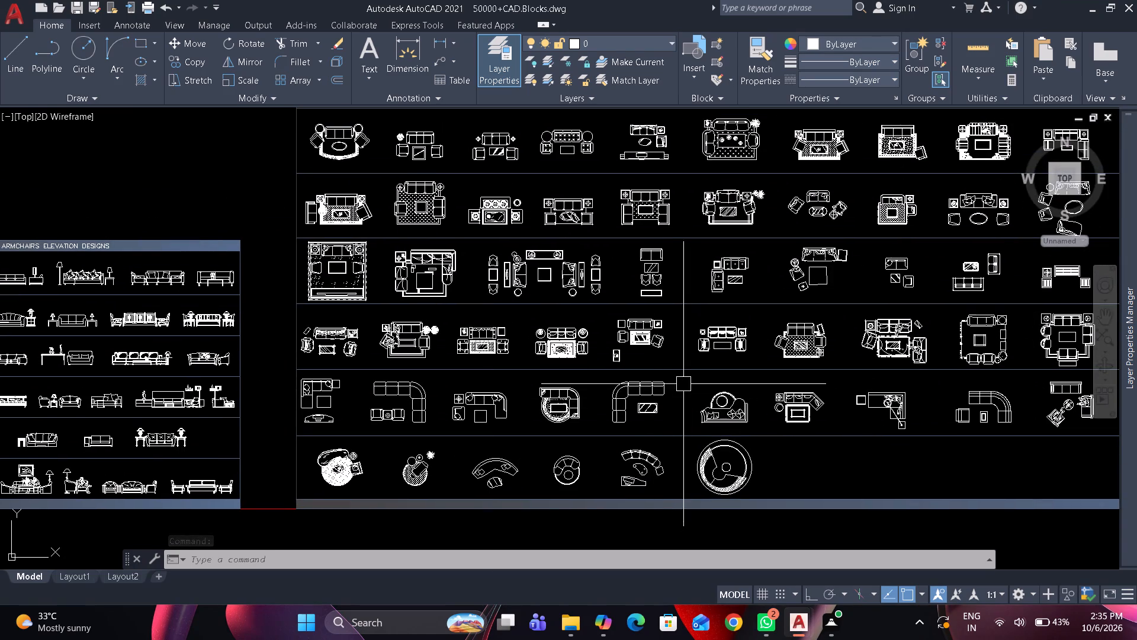
pyautogui.moveTo(684, 383); pyautogui.dragTo(614, 445, button='middle')
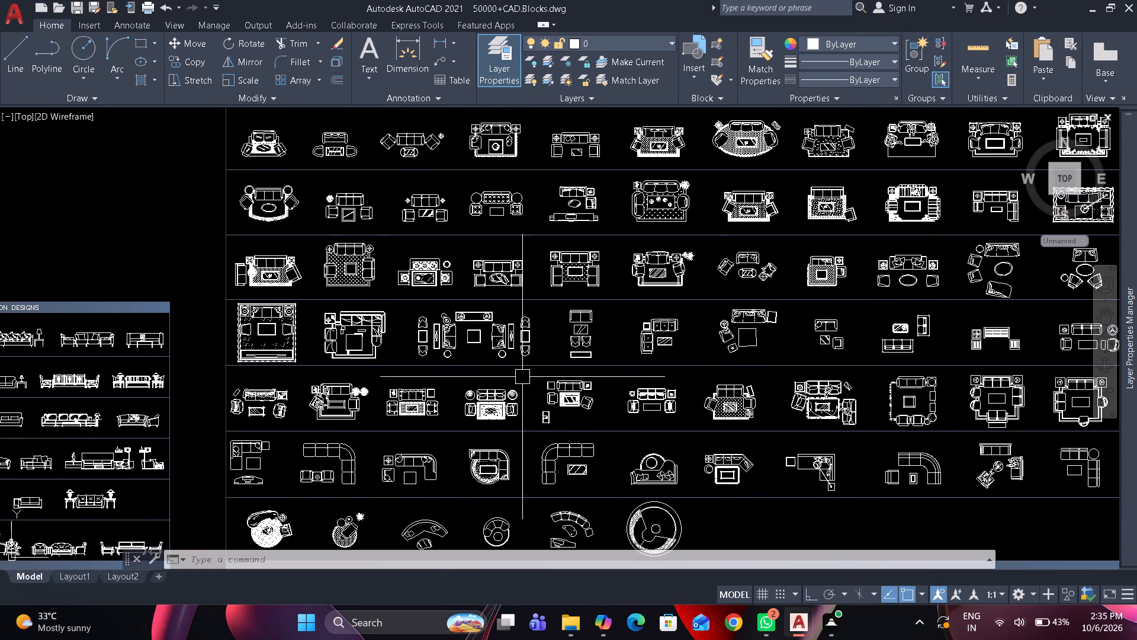
pyautogui.scroll(2, 502, 362)
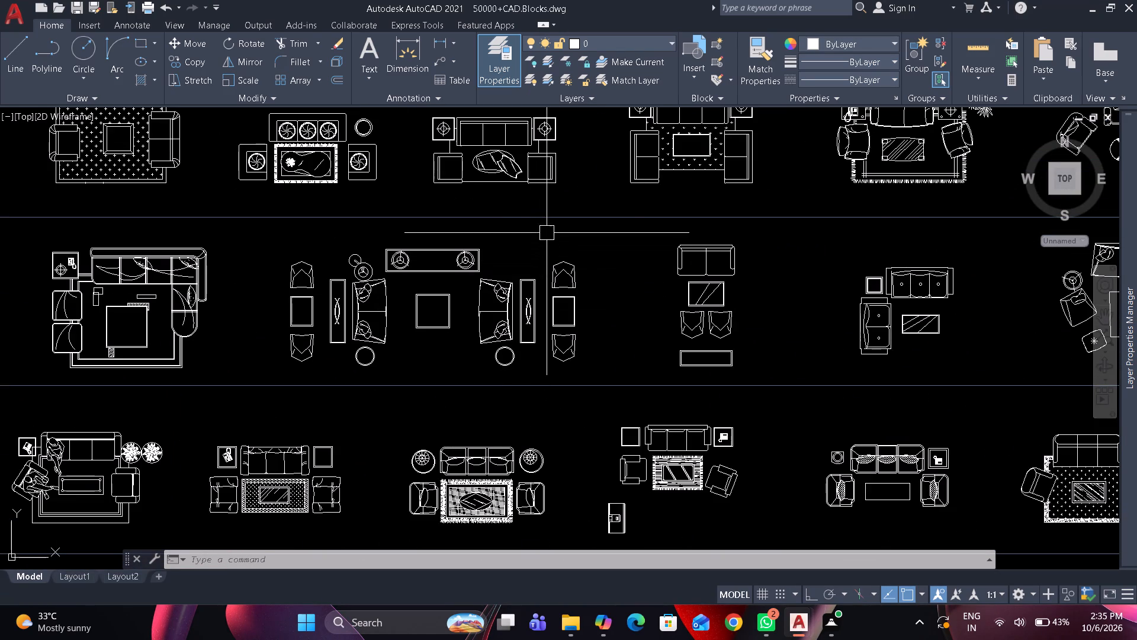
pyautogui.scroll(-1, 530, 248)
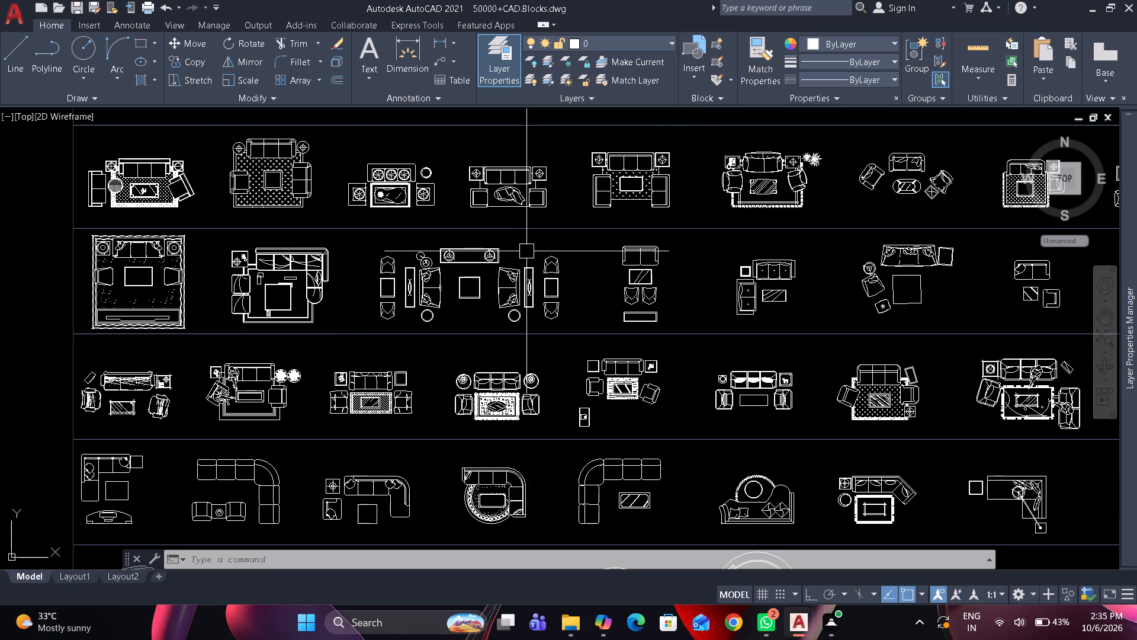
pyautogui.scroll(-1, 526, 255)
pyautogui.scroll(1, 874, 358)
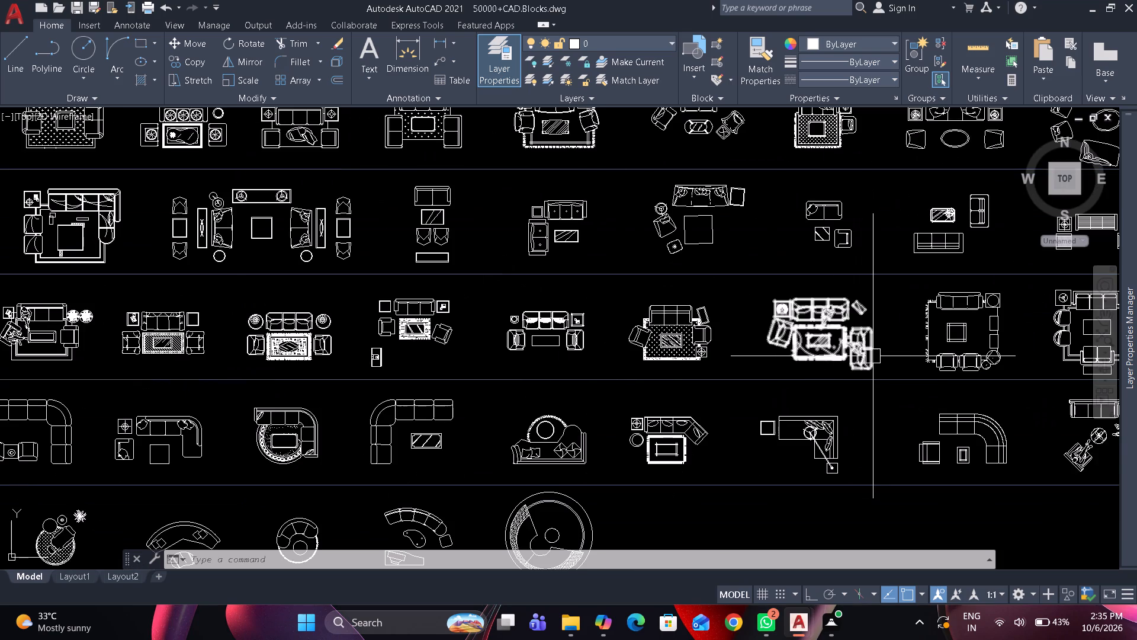
pyautogui.moveTo(817, 355); pyautogui.dragTo(530, 362, button='middle')
pyautogui.middleClick(530, 362)
pyautogui.scroll(-1, 530, 362)
pyautogui.moveTo(542, 369); pyautogui.dragTo(551, 372, button='middle')
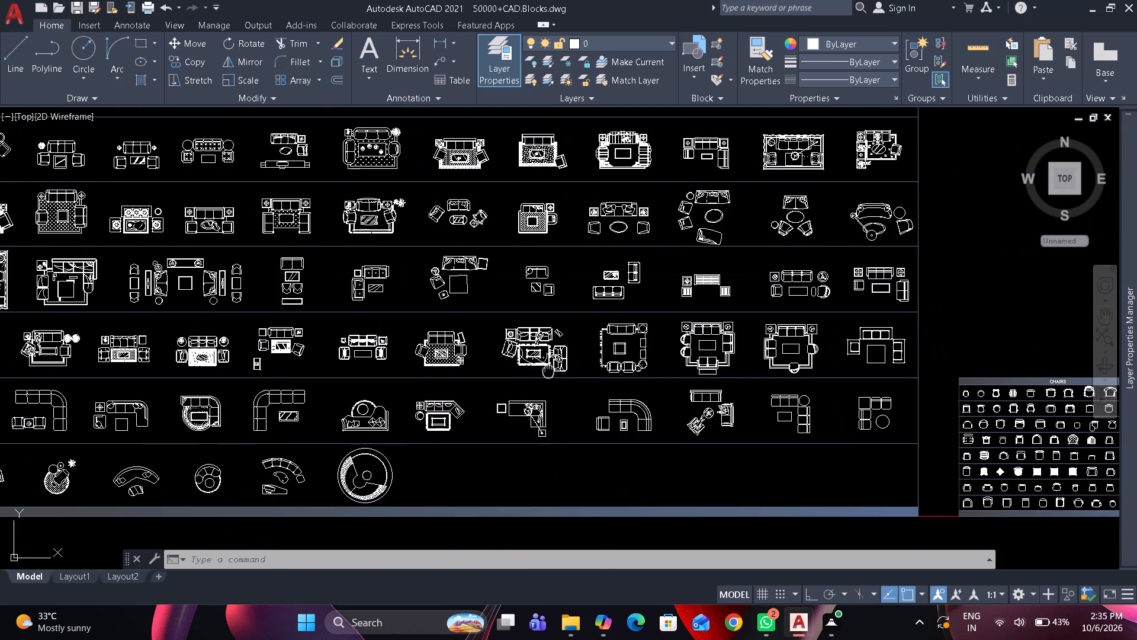
pyautogui.moveTo(551, 372); pyautogui.dragTo(692, 434, button='middle')
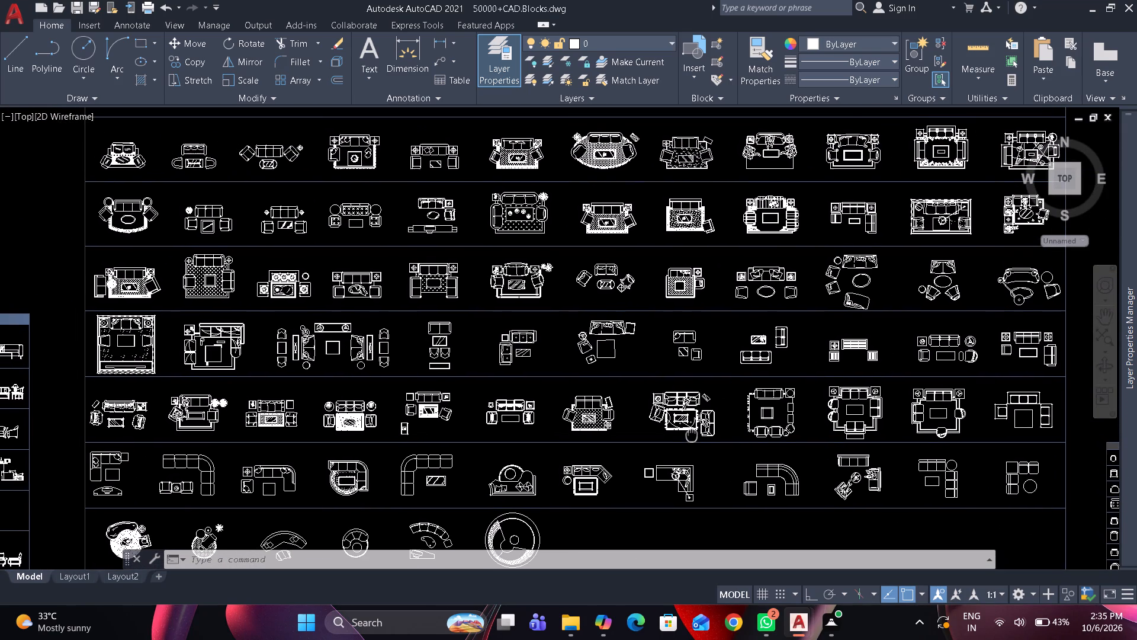
pyautogui.moveTo(692, 434); pyautogui.dragTo(692, 434, button='middle')
pyautogui.moveTo(695, 437); pyautogui.dragTo(717, 516, button='middle')
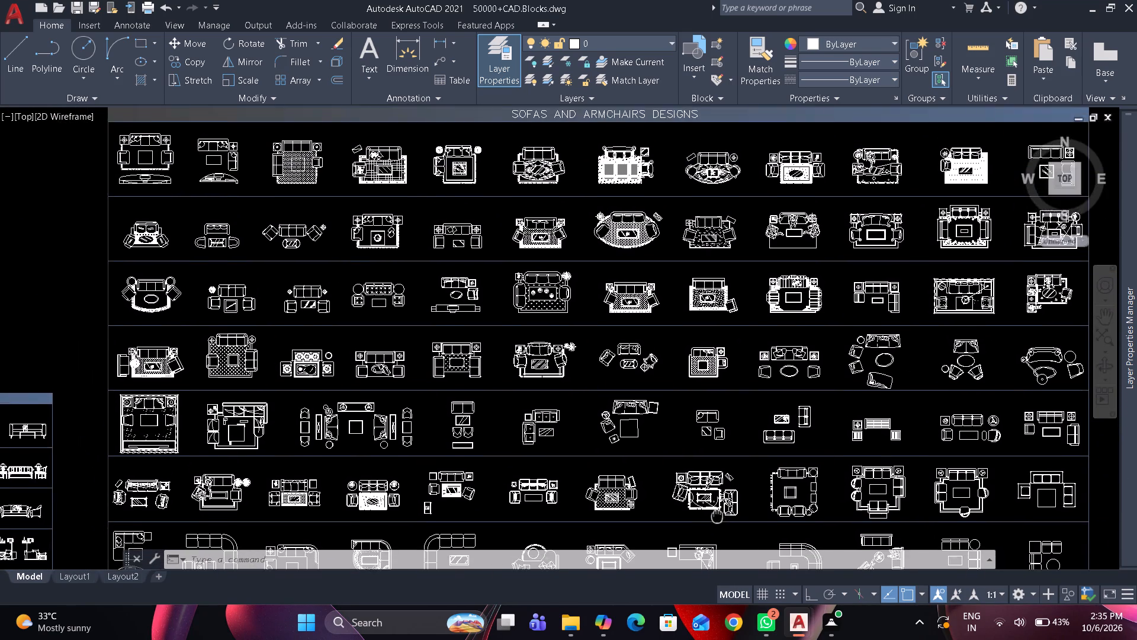
pyautogui.moveTo(717, 516); pyautogui.dragTo(692, 455, button='middle')
pyautogui.moveTo(664, 377); pyautogui.dragTo(660, 367, button='middle')
pyautogui.scroll(1, 799, 436)
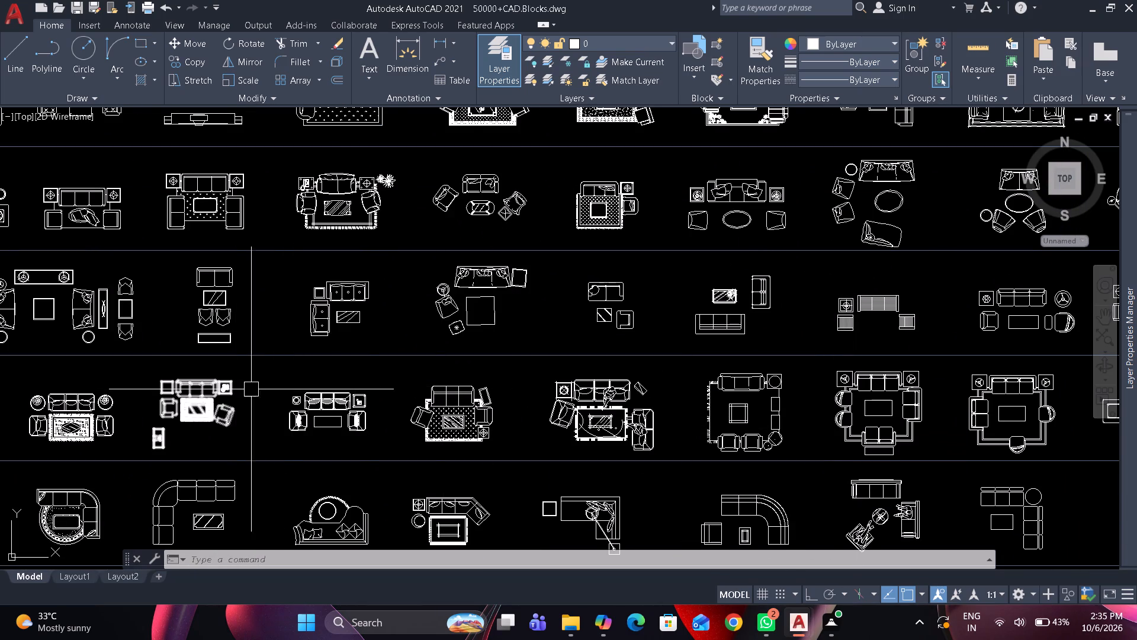
# Copy the sofa set with rug, armchair, loveseat and seated figures from the library and paste it into 12.dwg beside the floor plan.
pyautogui.click(579, 412)
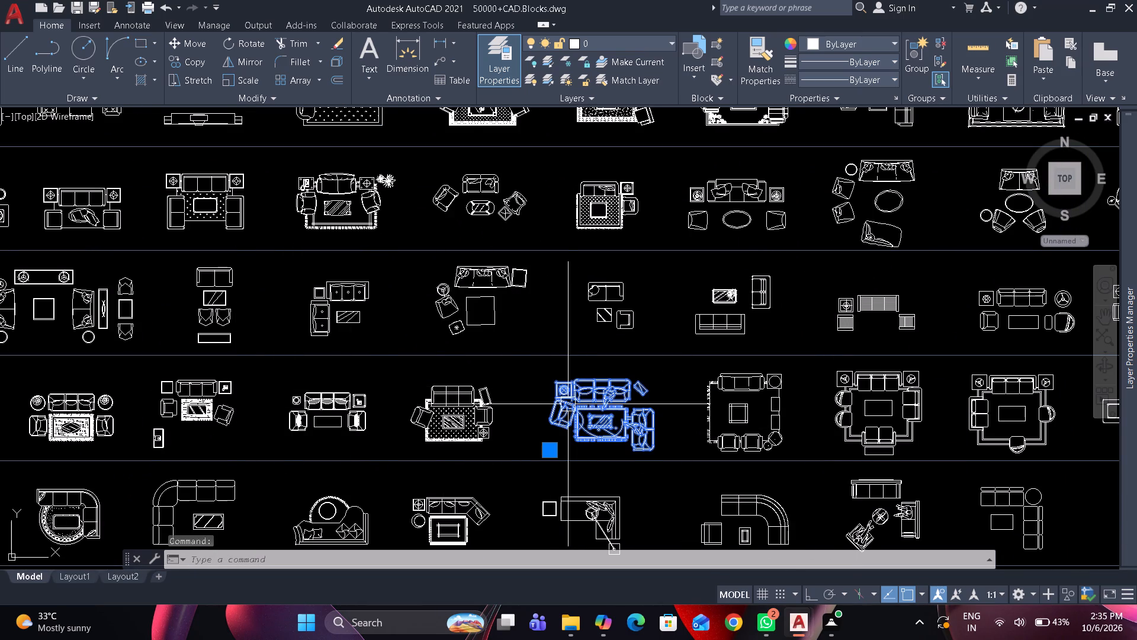
pyautogui.hotkey('ctrl', 'c')
pyautogui.hotkey('alt', 'Tab')
pyautogui.hotkey('alt', 'Tab')
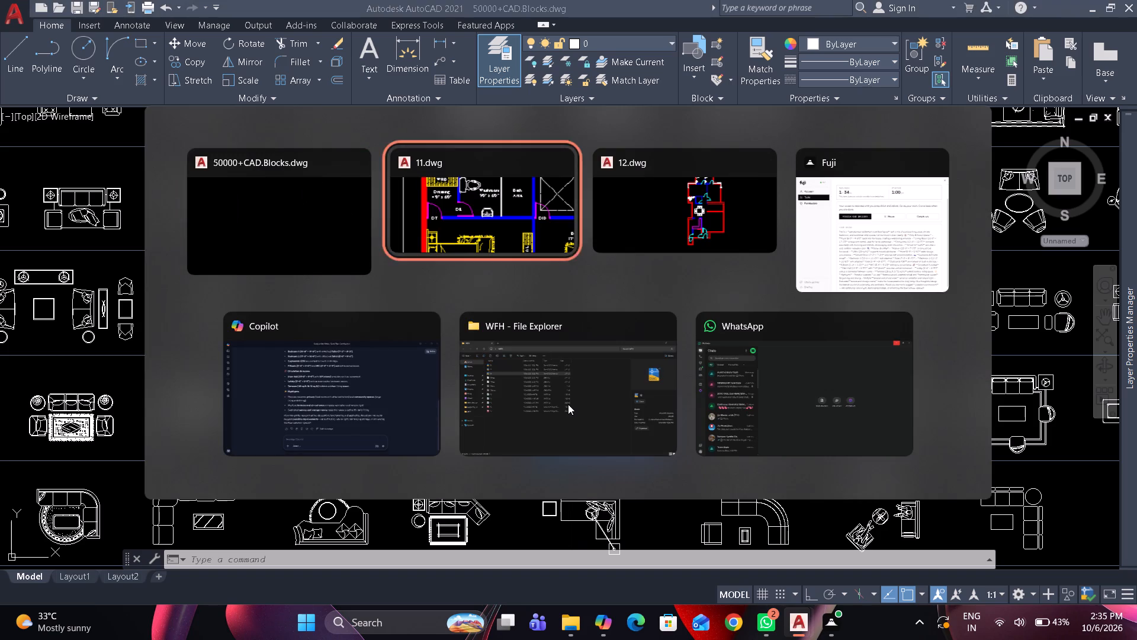
pyautogui.hotkey('alt', 'Tab')
pyautogui.hotkey('ctrl', 'v')
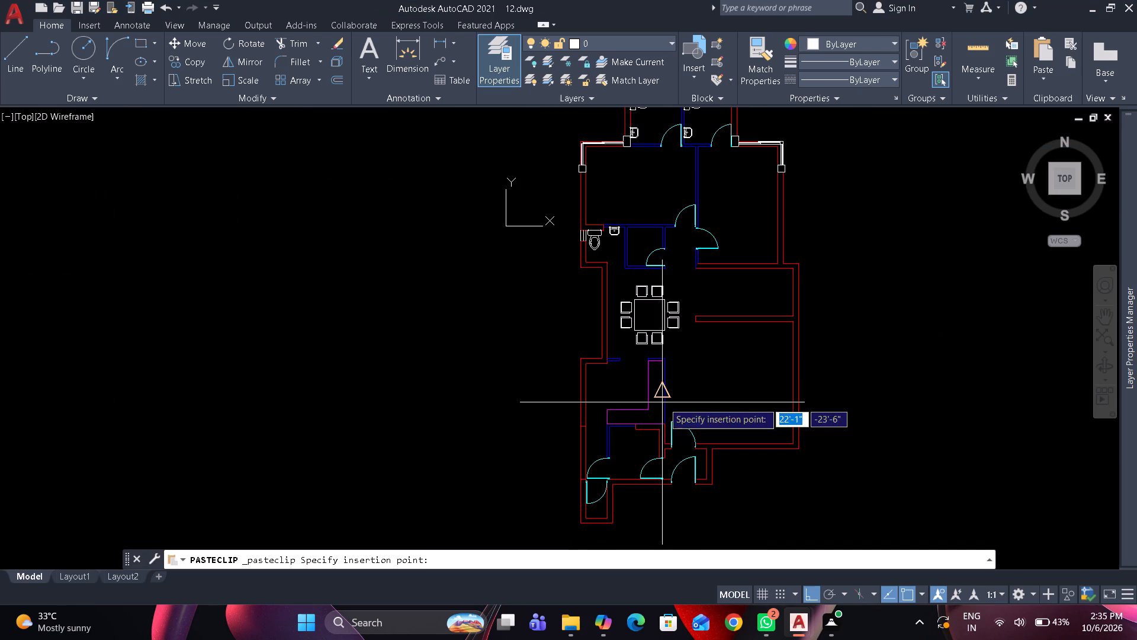
pyautogui.scroll(-3, 741, 384)
pyautogui.click(440, 462)
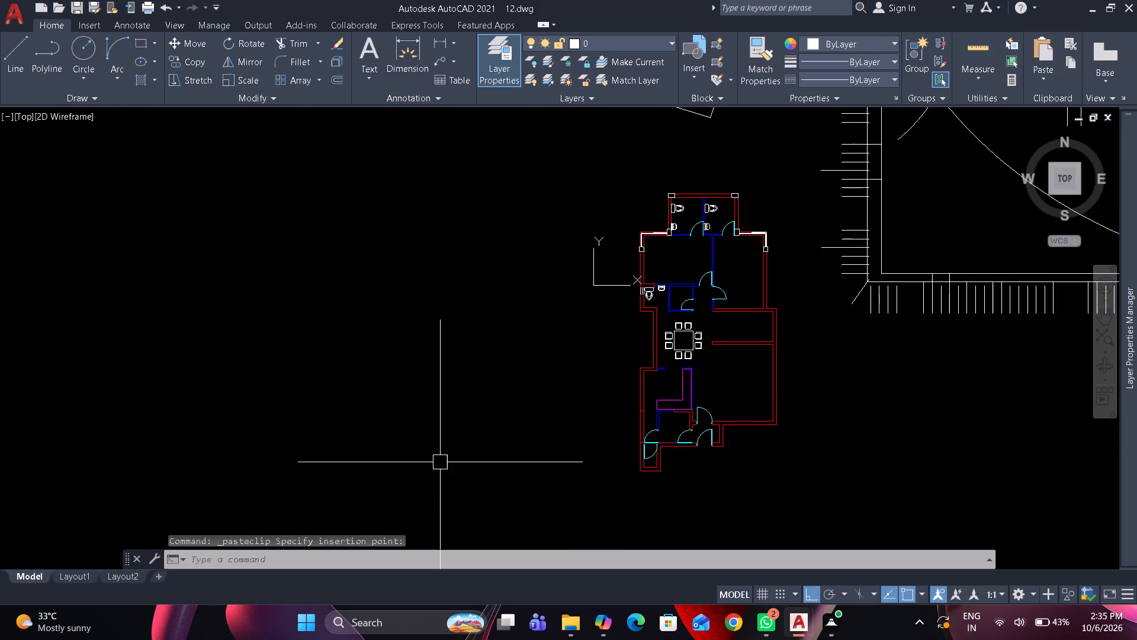
# Move the oversized sofa set southwest so its southwest corner lies inside the large room east of the kitchen.
pyautogui.click(952, 284)
pyautogui.moveTo(921, 289); pyautogui.dragTo(783, 398)
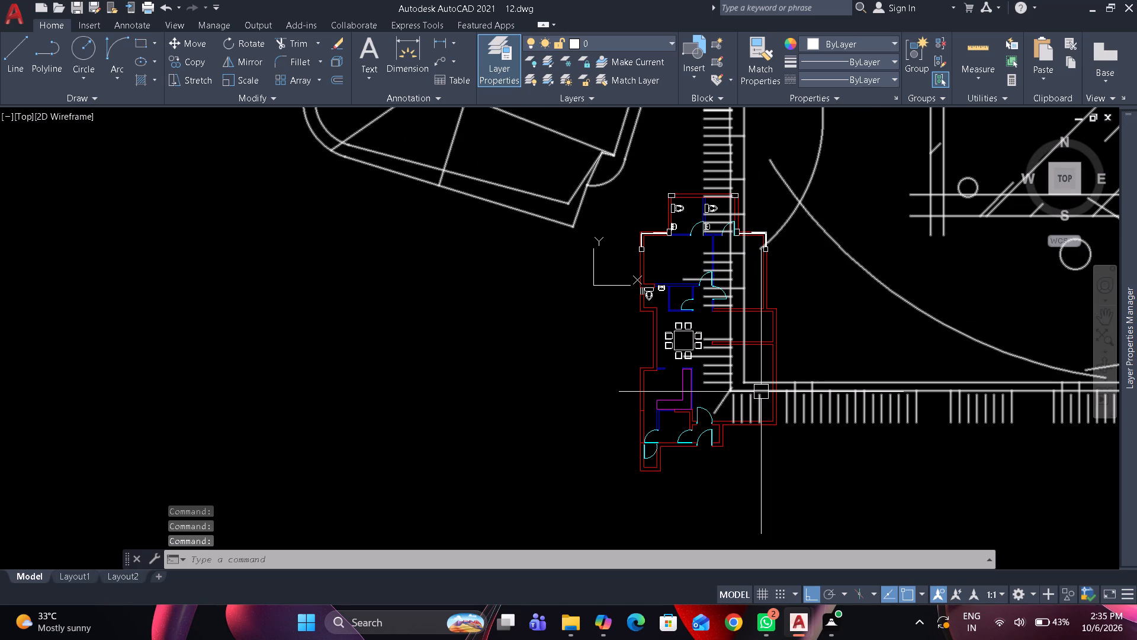
# Scale the sofa set down freehand to fit inside the large room, using its southwest corner area as the base point.
pyautogui.write('sc')
pyautogui.press('space')
pyautogui.scroll(2, 749, 390)
pyautogui.click(713, 395)
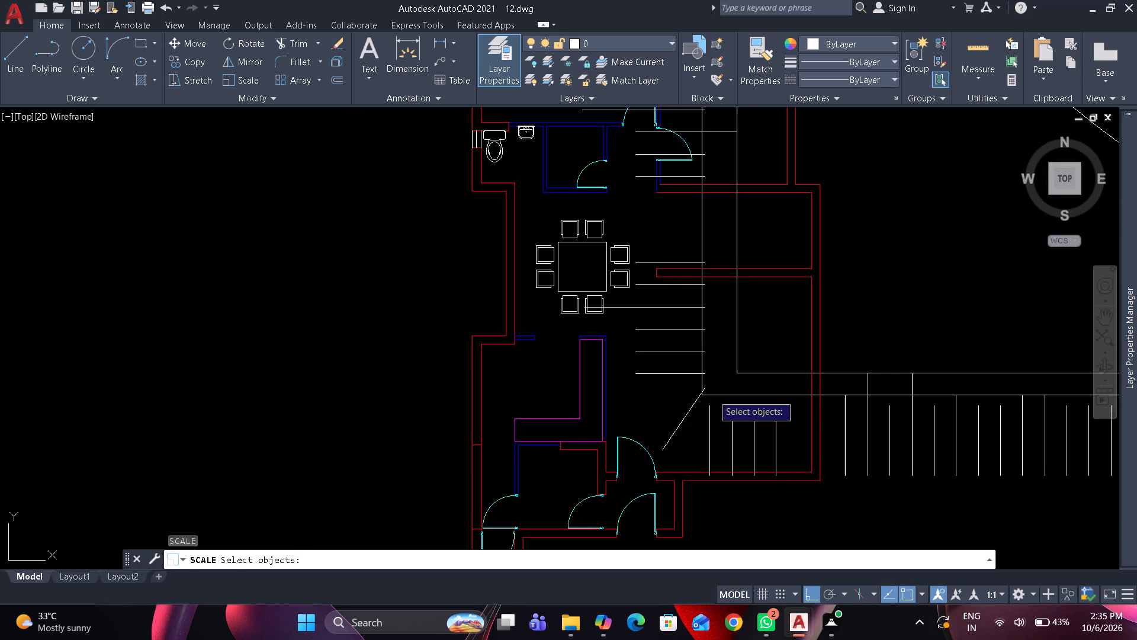
pyautogui.press('space')
pyautogui.click(701, 397)
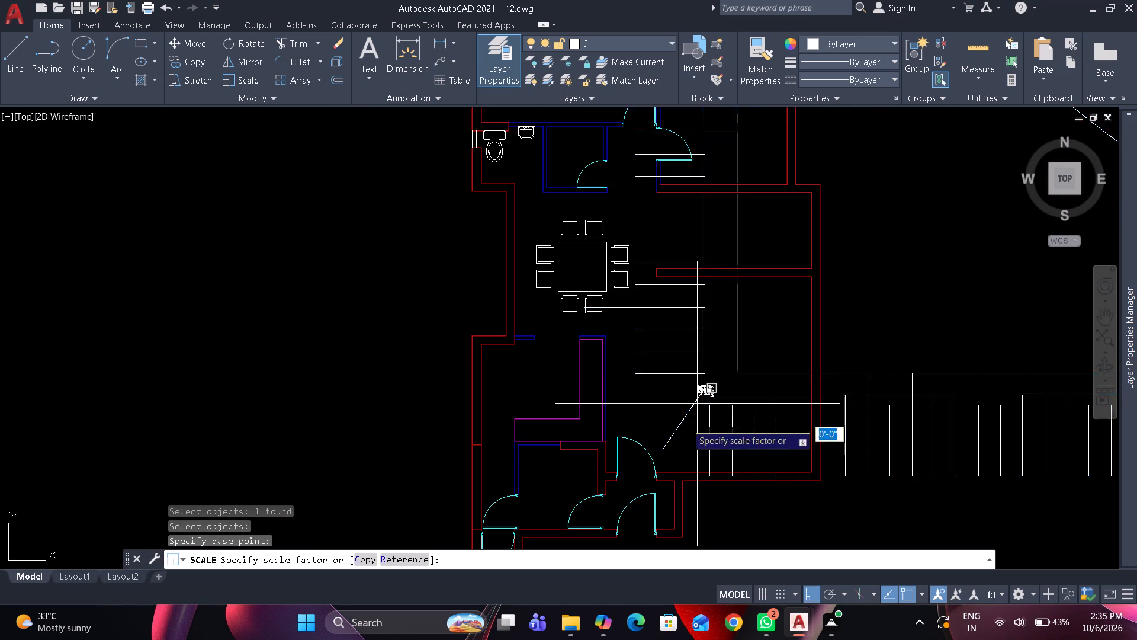
pyautogui.click(686, 427)
# Rotate the sofa set to 270° about a point on the rug so the three-seat sofa faces west.
pyautogui.scroll(3, 689, 425)
pyautogui.click(781, 313)
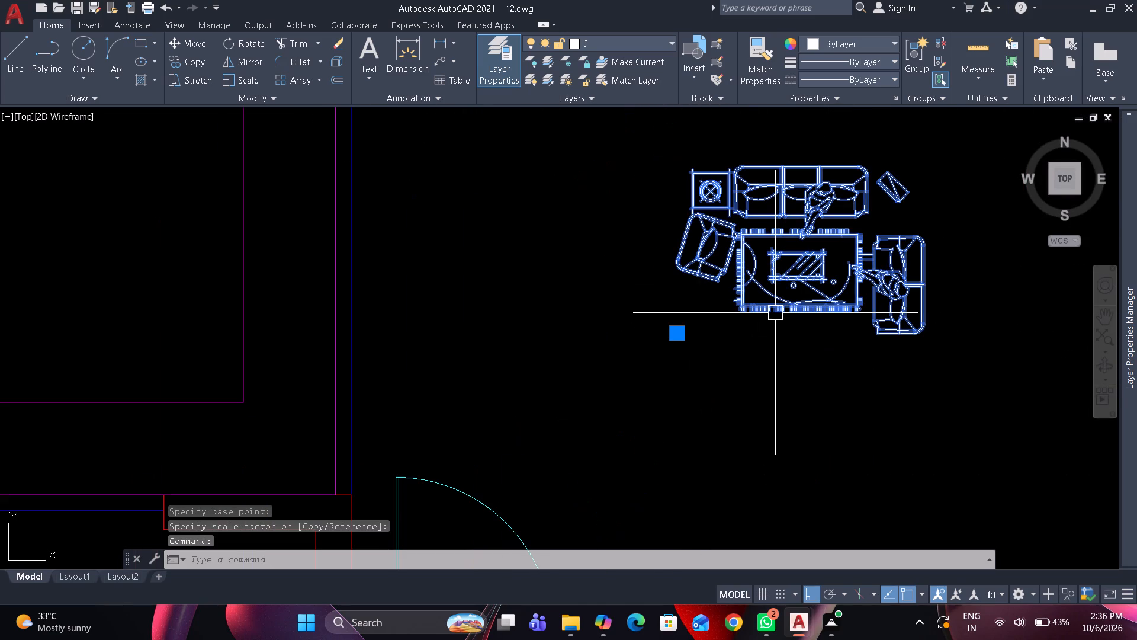
pyautogui.press('r')
pyautogui.press('o')
pyautogui.press('space')
pyautogui.moveTo(807, 241); pyautogui.dragTo(801, 265)
pyautogui.click(708, 430)
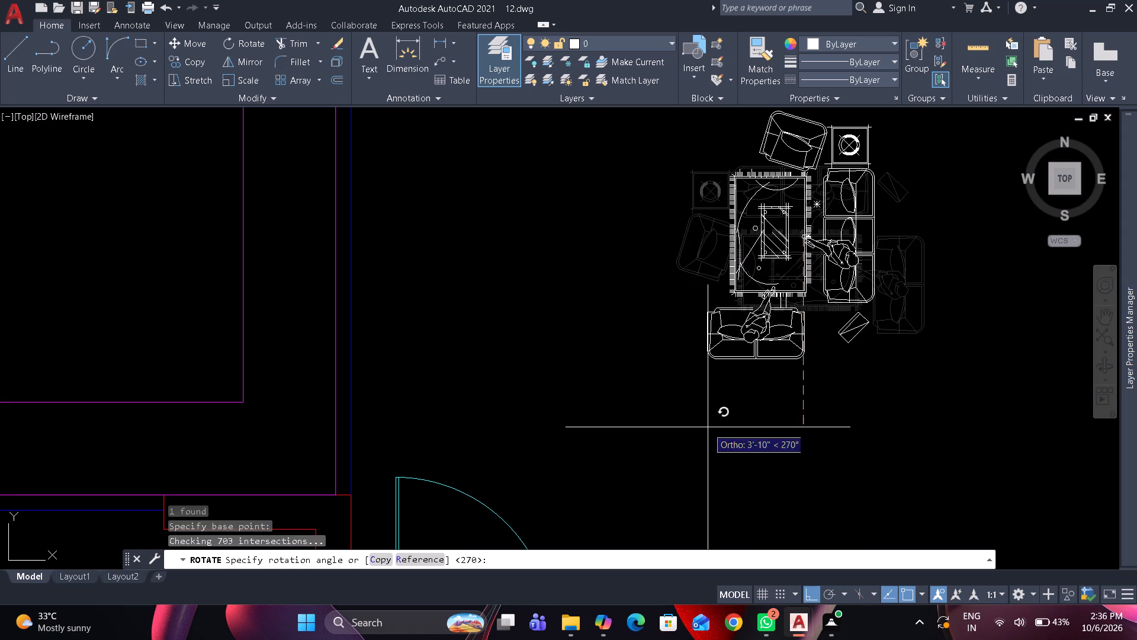
# Move the rotated sofa set straight north until its armchair end meets the room's north partition wall.
pyautogui.click(745, 341)
pyautogui.scroll(-2, 745, 341)
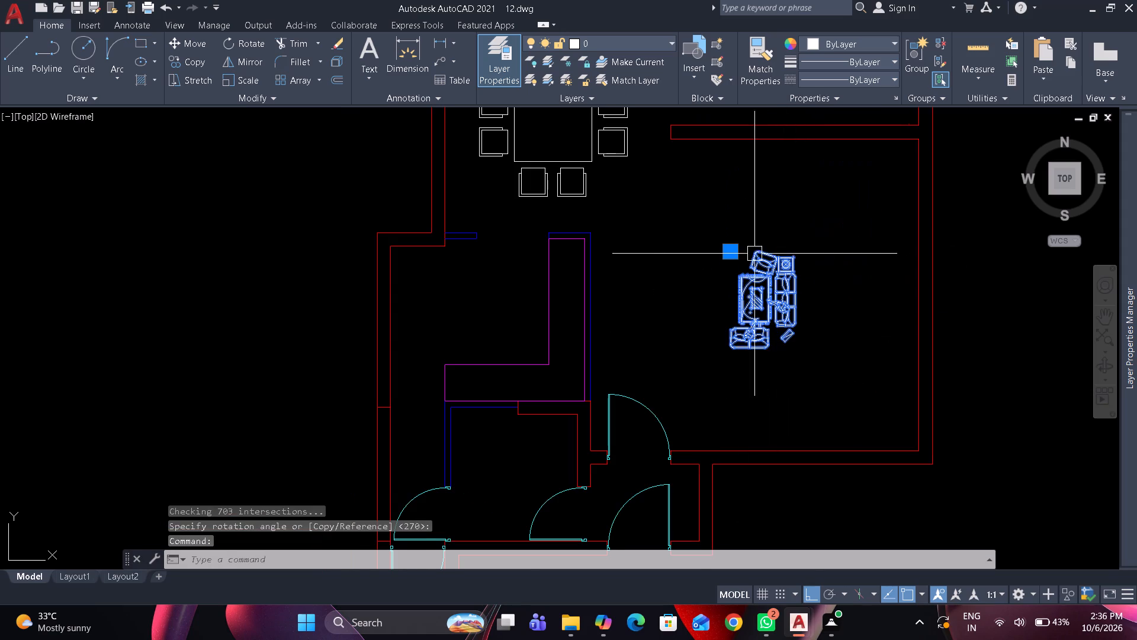
pyautogui.click(730, 254)
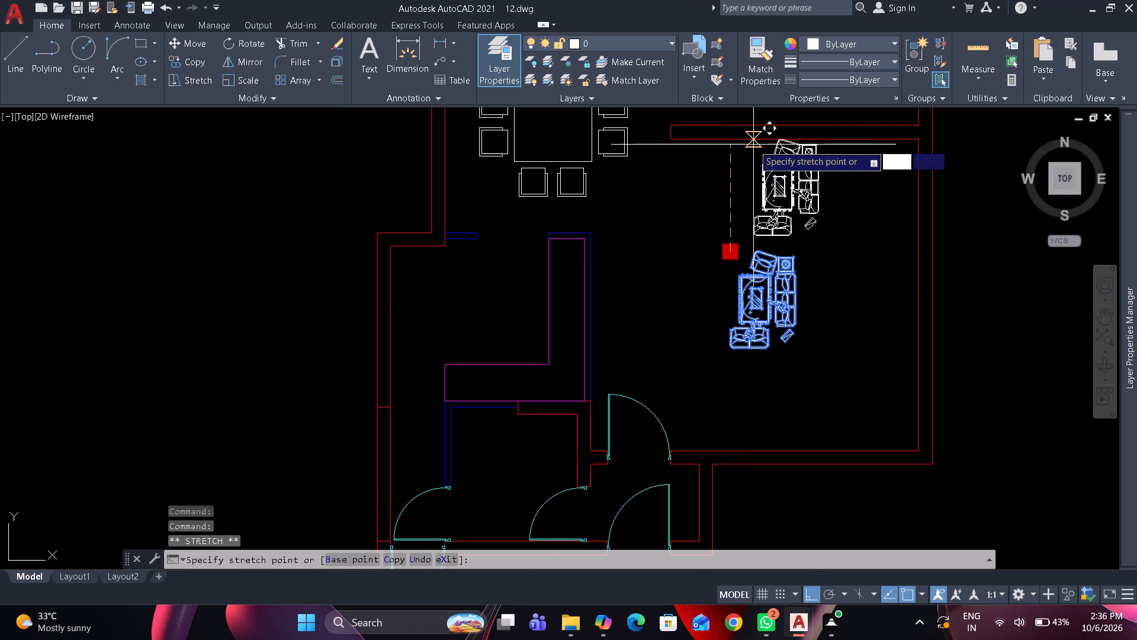
pyautogui.click(725, 146)
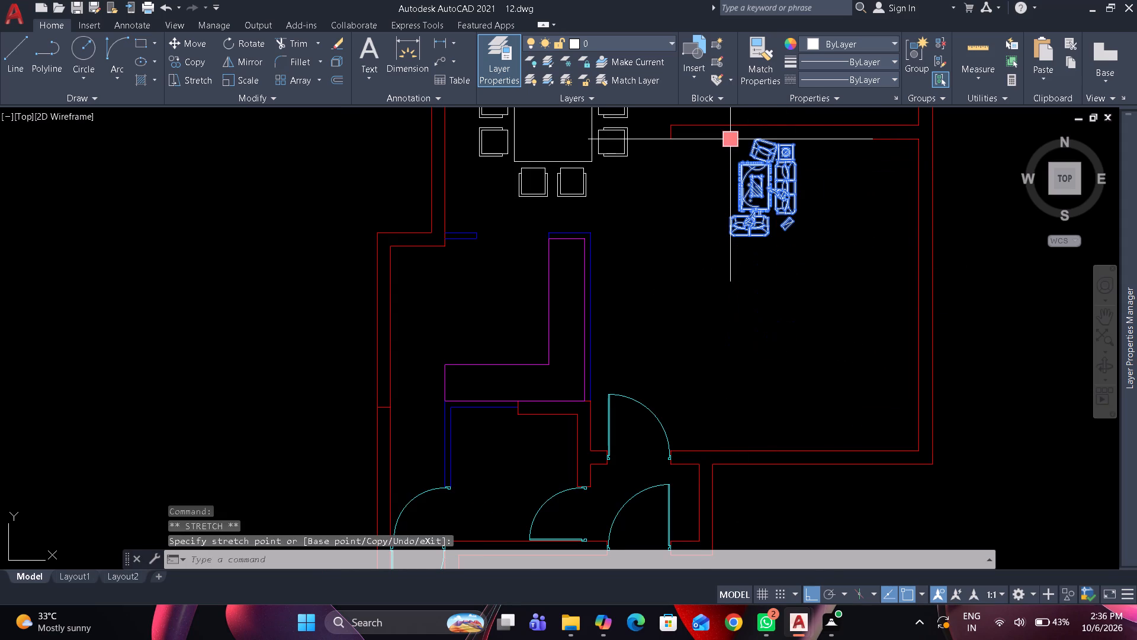
# Scale the sofa set up freehand to nearly three times its size, using its northwest corner as the base point.
pyautogui.press('s')
pyautogui.write('c')
pyautogui.press('space')
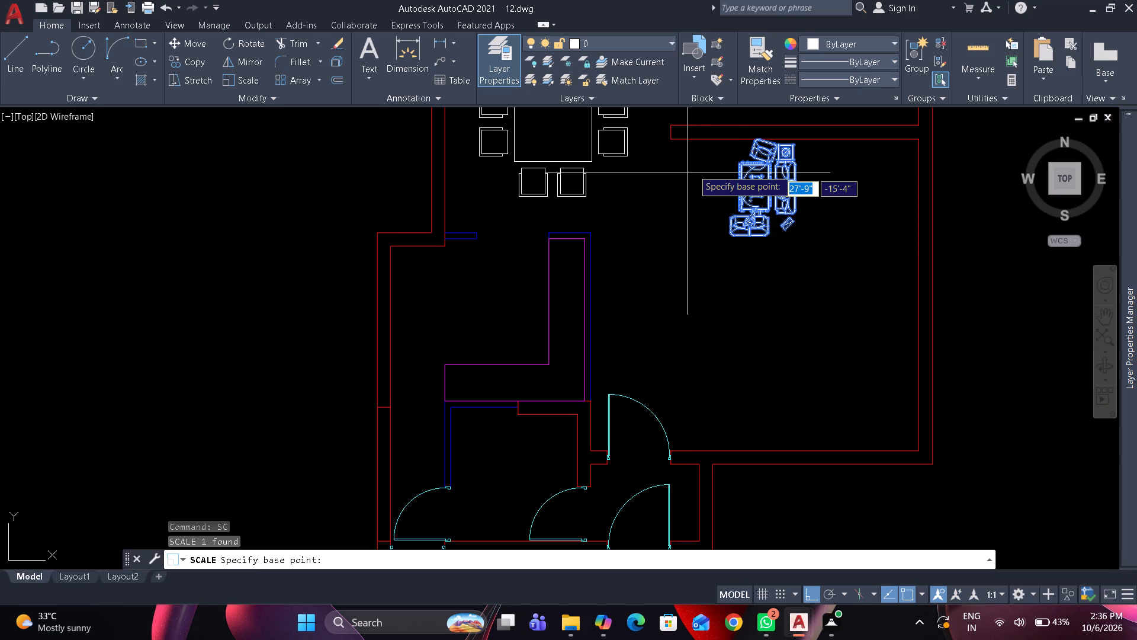
pyautogui.click(738, 146)
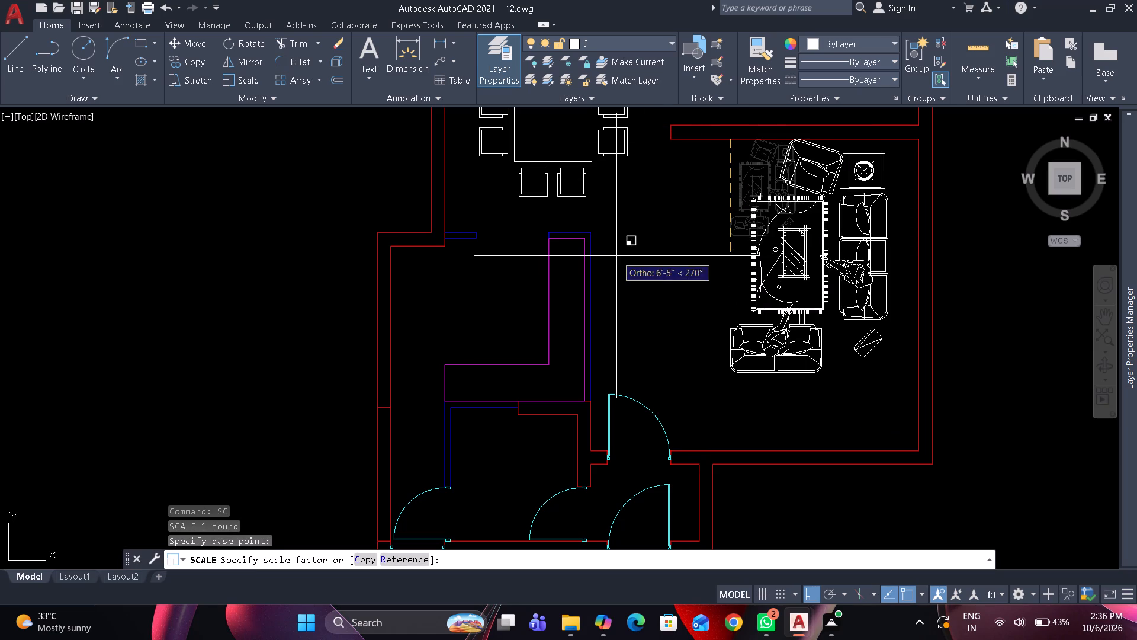
pyautogui.scroll(1, 615, 237)
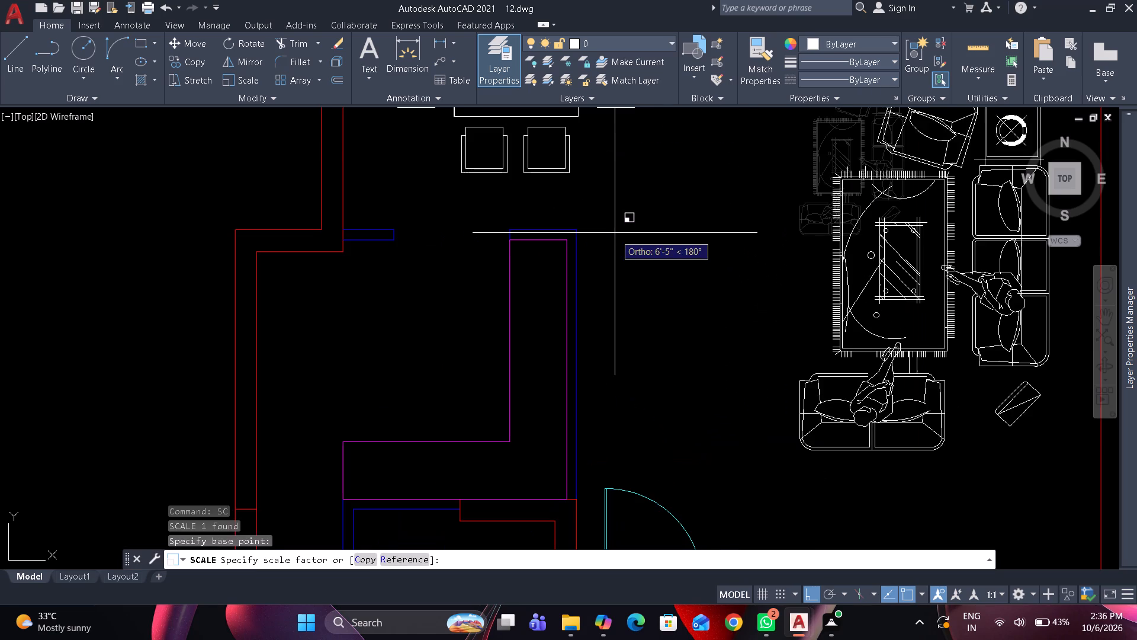
pyautogui.click(584, 215)
# Move the enlarged sofa set slightly south, clear of the living room's north partition wall.
pyautogui.scroll(-1, 651, 201)
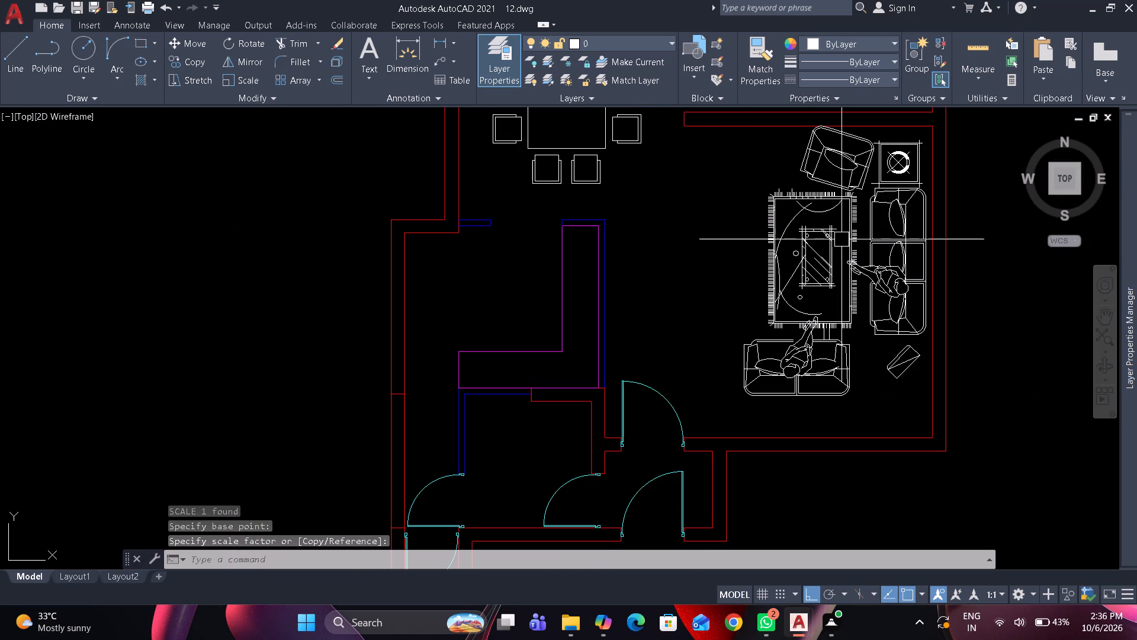
pyautogui.click(896, 249)
pyautogui.moveTo(892, 245); pyautogui.dragTo(890, 264)
# Join the two collinear outer-wall lines along the south face of the living room's south wall, east of the inner door.
pyautogui.scroll(-2, 807, 269)
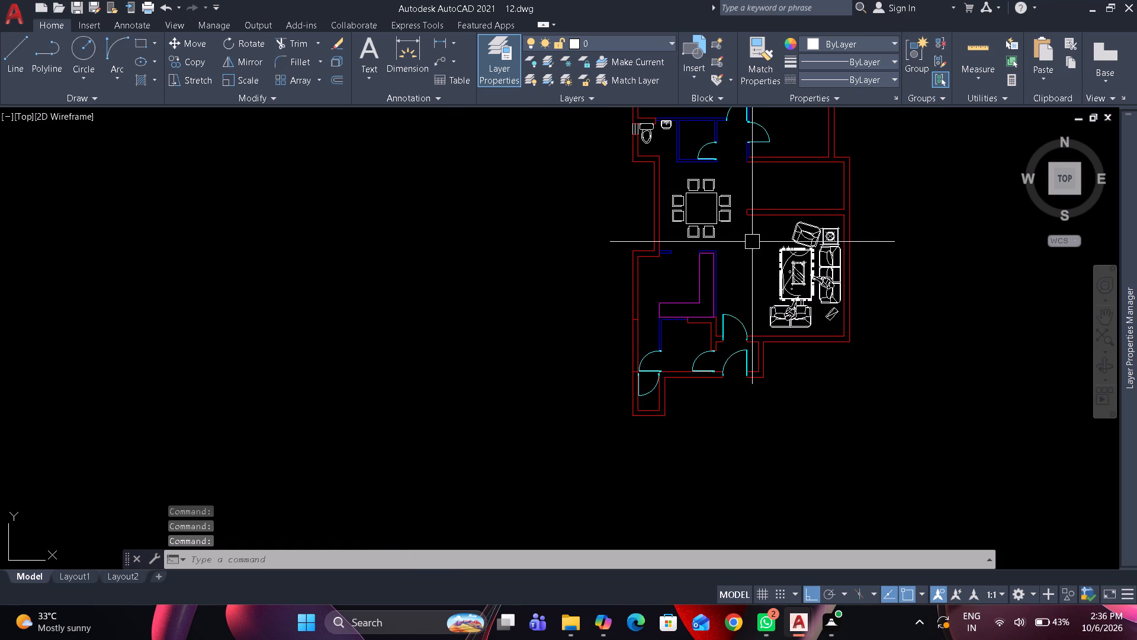
pyautogui.scroll(1, 755, 239)
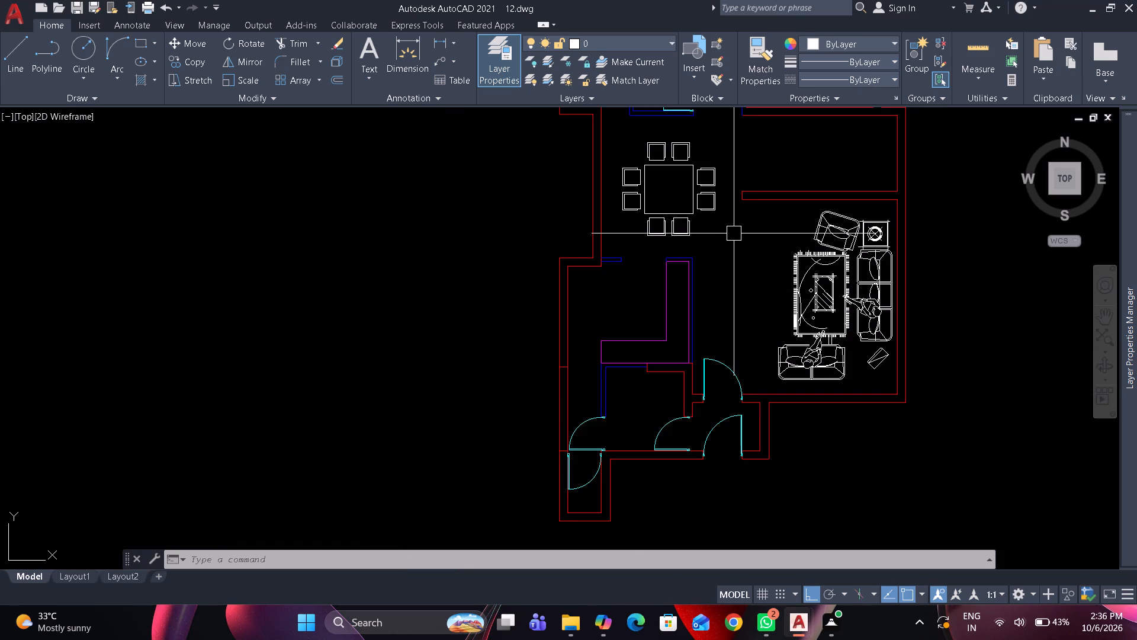
pyautogui.scroll(2, 772, 412)
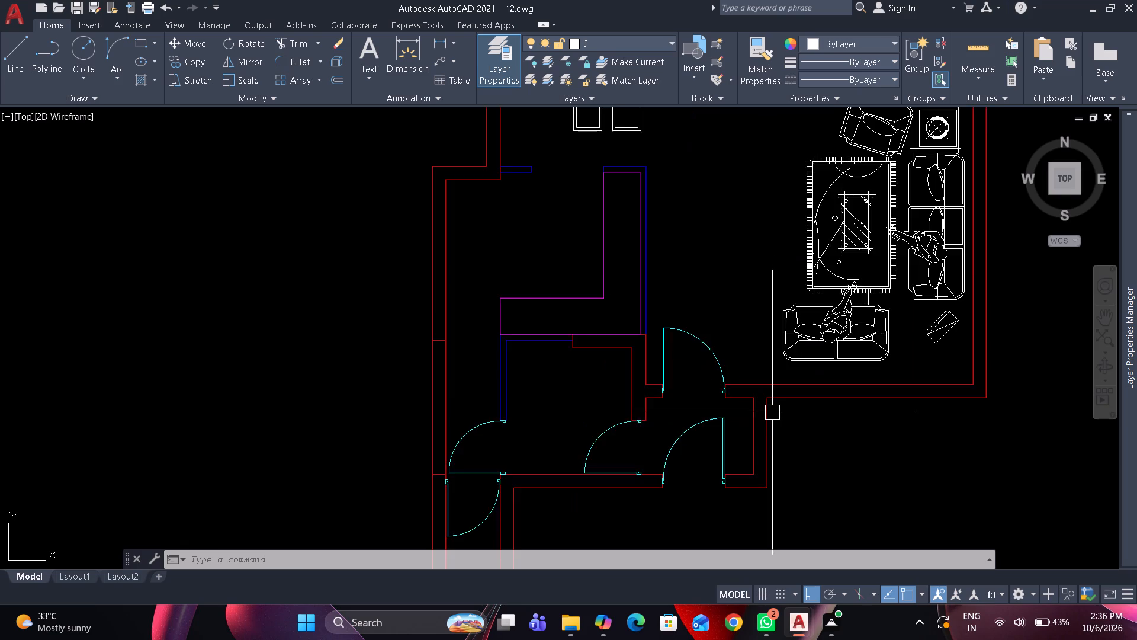
pyautogui.scroll(1, 773, 412)
pyautogui.click(788, 385)
pyautogui.click(684, 380)
pyautogui.write('j')
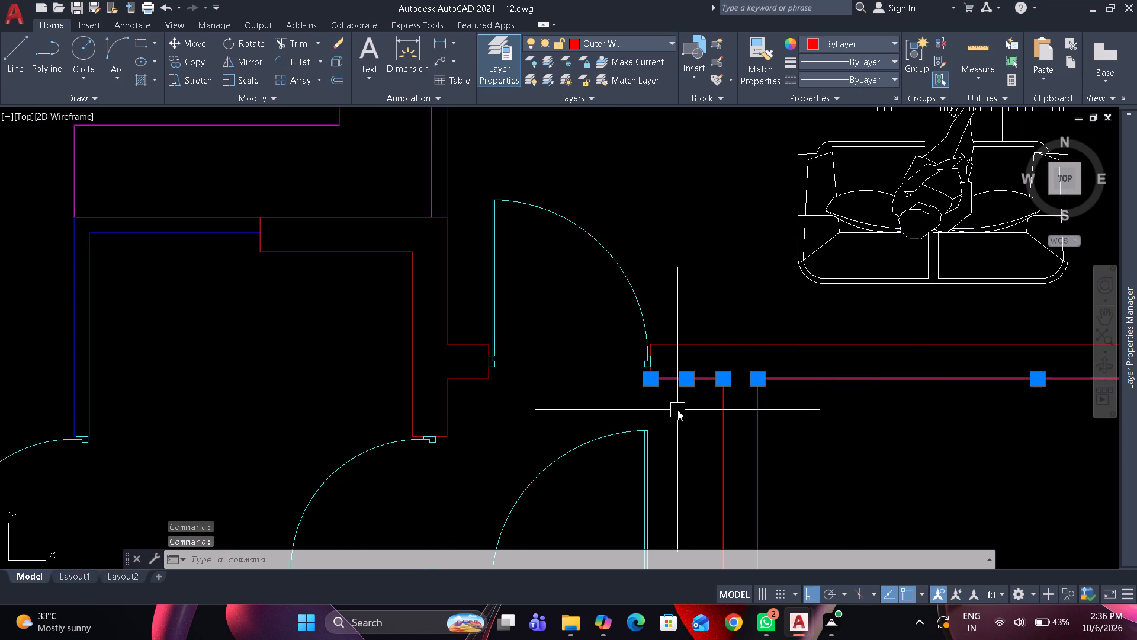
pyautogui.press('space')
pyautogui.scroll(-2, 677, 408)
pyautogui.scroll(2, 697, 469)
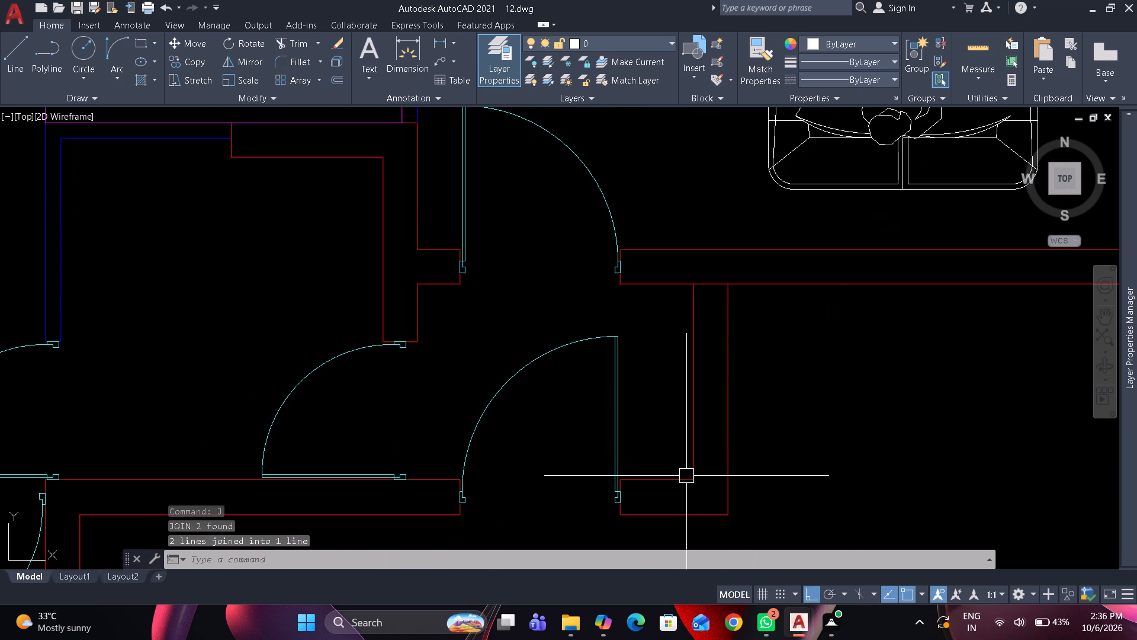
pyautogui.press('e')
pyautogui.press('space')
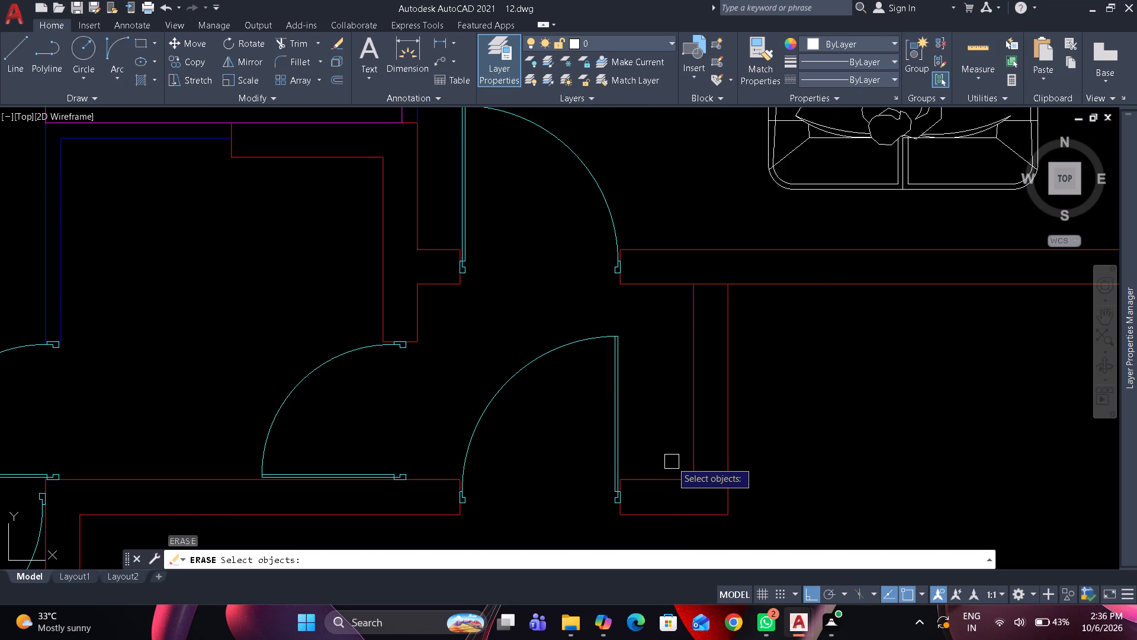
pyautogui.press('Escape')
# Offset the inner line of the short south wall east of the entrance door 6" to the north.
pyautogui.write('o')
pyautogui.press('space')
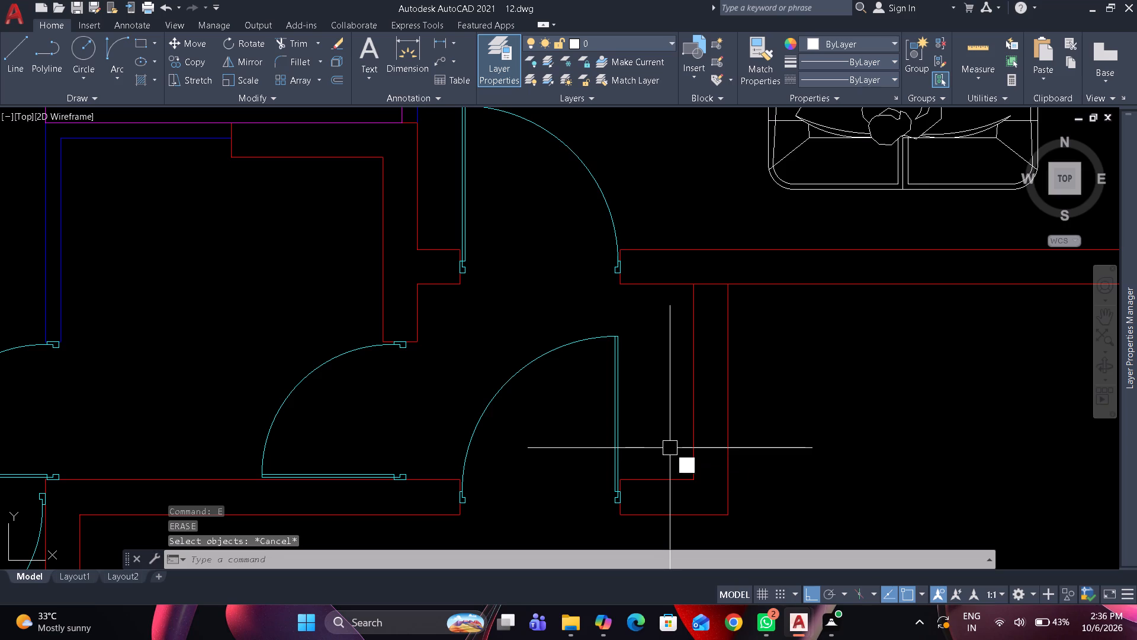
pyautogui.write('6"')
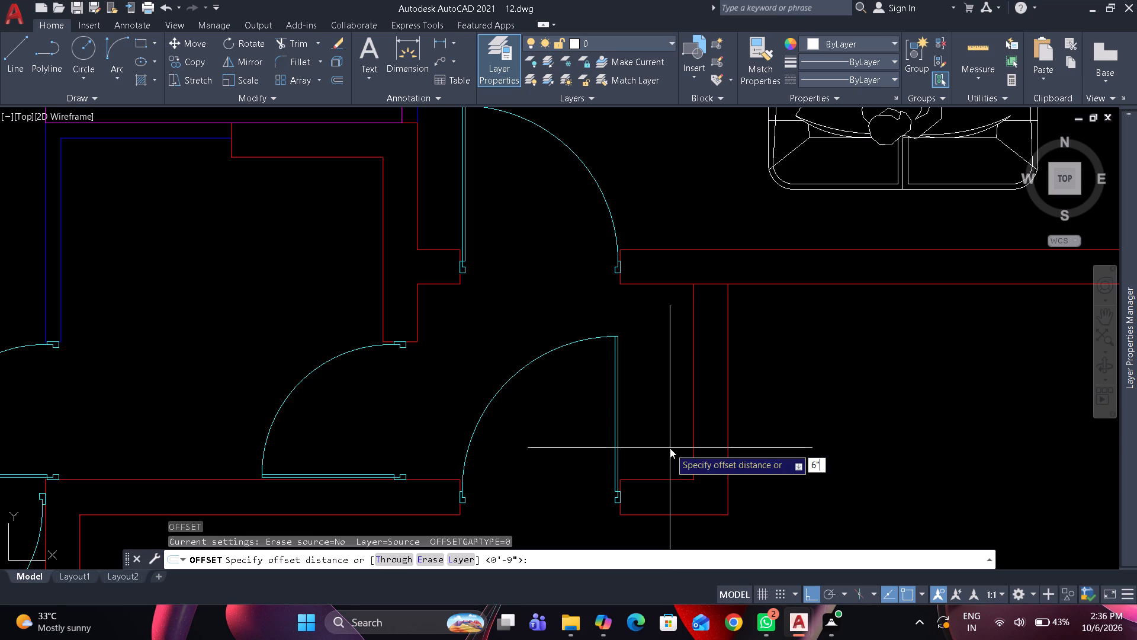
pyautogui.press('space')
pyautogui.moveTo(675, 478); pyautogui.dragTo(675, 469)
pyautogui.click(675, 462)
pyautogui.press('space')
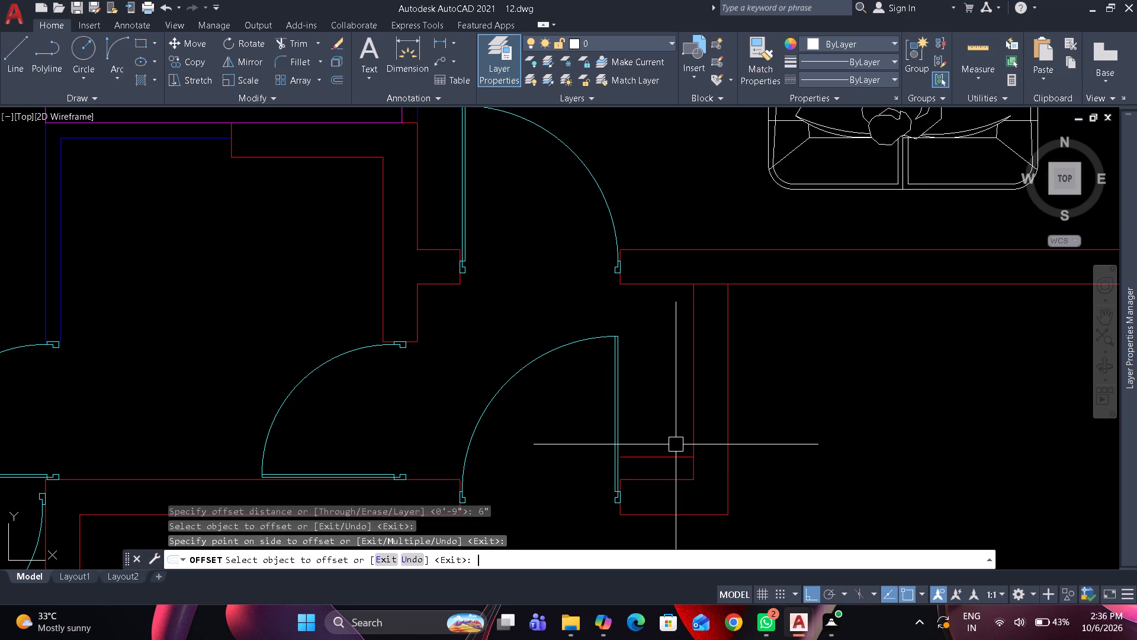
# Extend the offset line east to the outer face of the short entrance wall and trim its portion west of the inner face.
pyautogui.write('ex')
pyautogui.press('space')
pyautogui.click(679, 457)
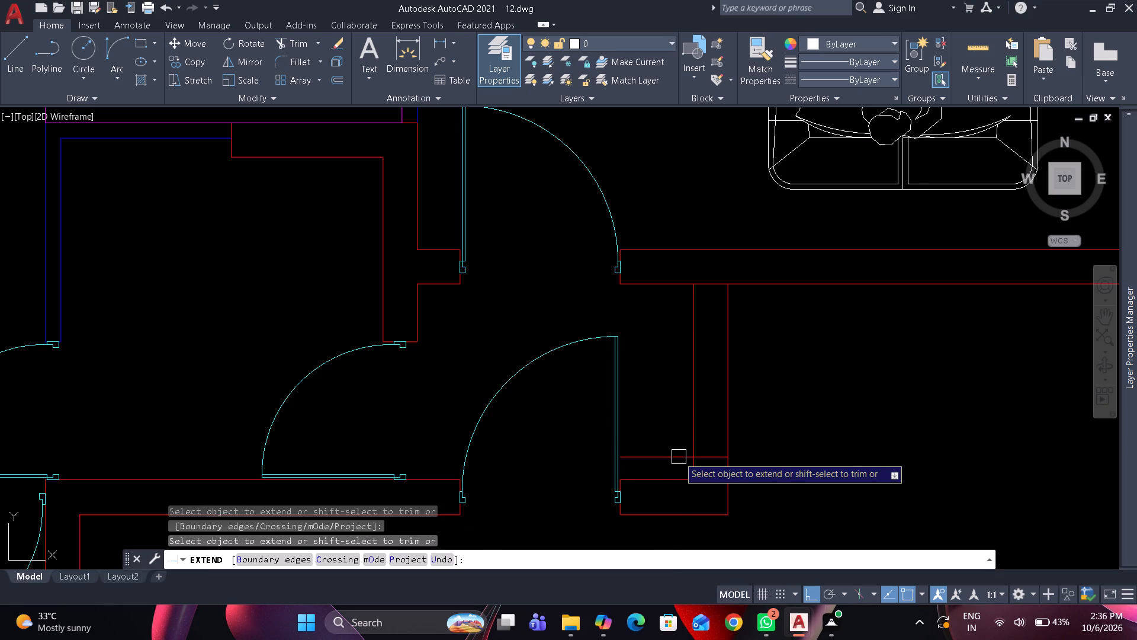
pyautogui.press('space')
pyautogui.write('tr')
pyautogui.press('space')
pyautogui.click(672, 458)
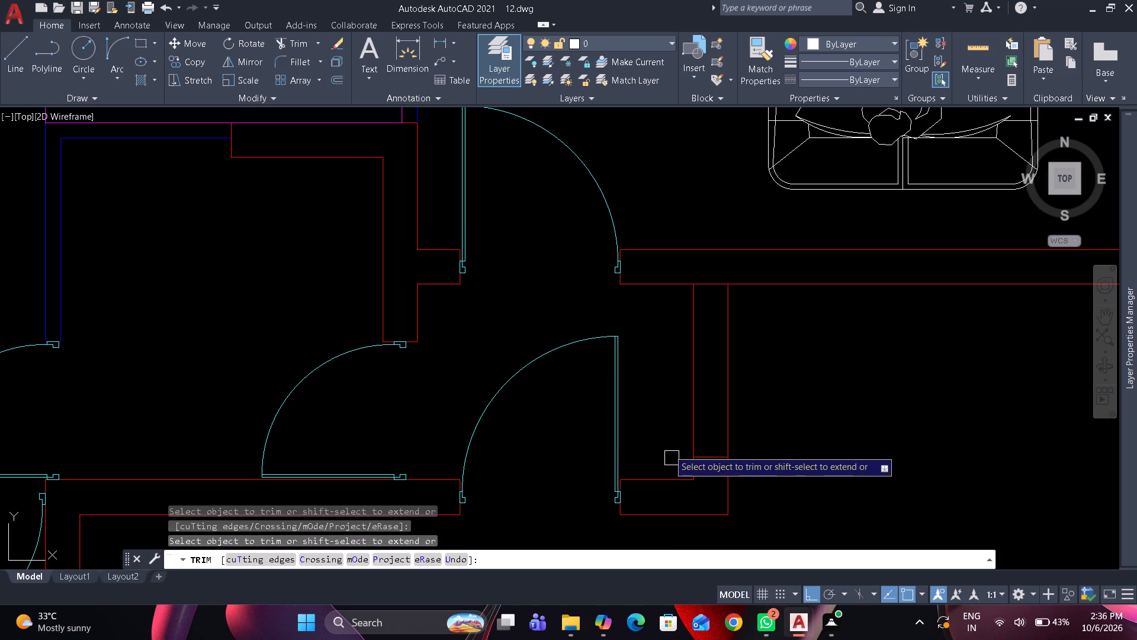
pyautogui.press('space')
# Trim away both vertical wall lines between the new cap line and the living room's south wall.
pyautogui.write('tr')
pyautogui.press('space')
pyautogui.moveTo(667, 431); pyautogui.dragTo(680, 428)
pyautogui.click(828, 405)
pyautogui.press('space')
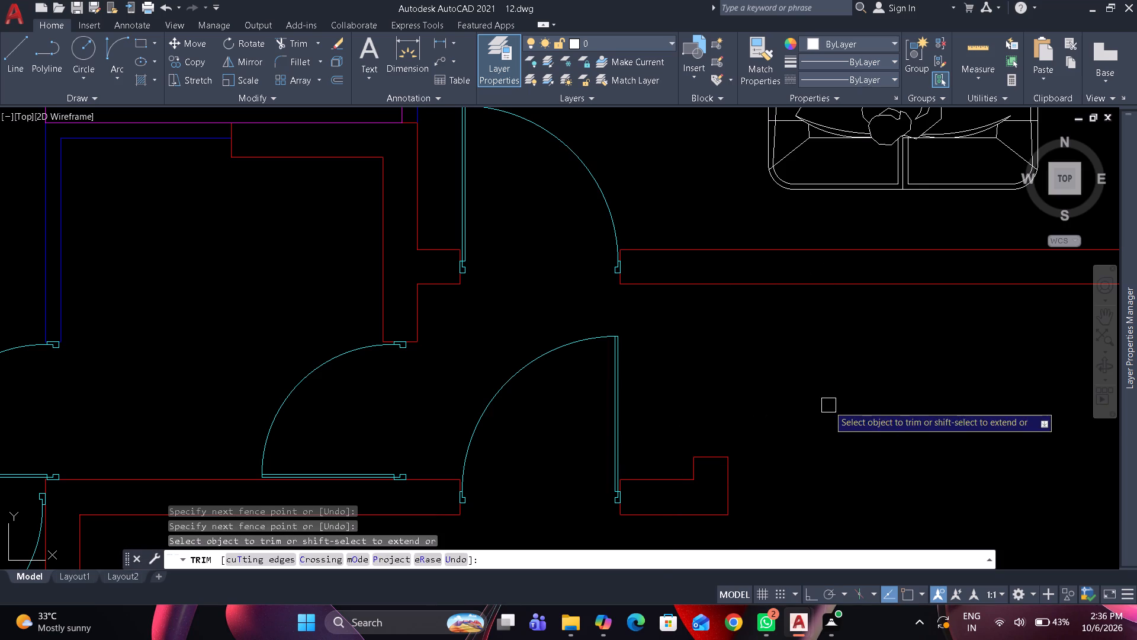
# Draw three parallel vertical window lines on layer 0 from the cap line to the living room's south wall: both faces and the middle.
pyautogui.press('l')
pyautogui.press('space')
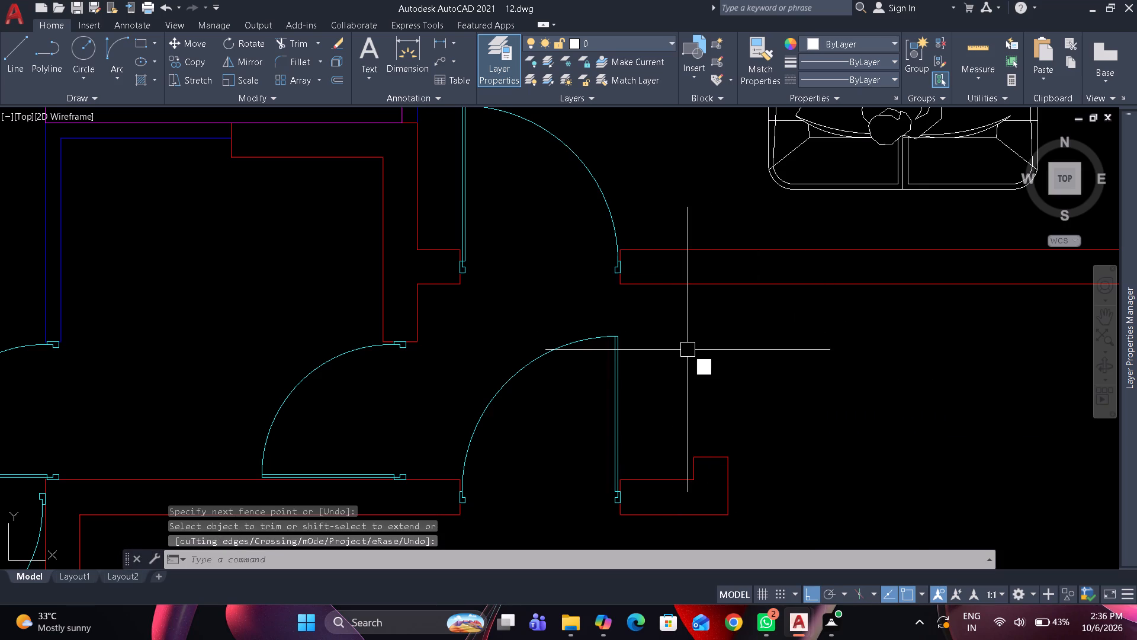
pyautogui.moveTo(686, 455); pyautogui.dragTo(682, 427)
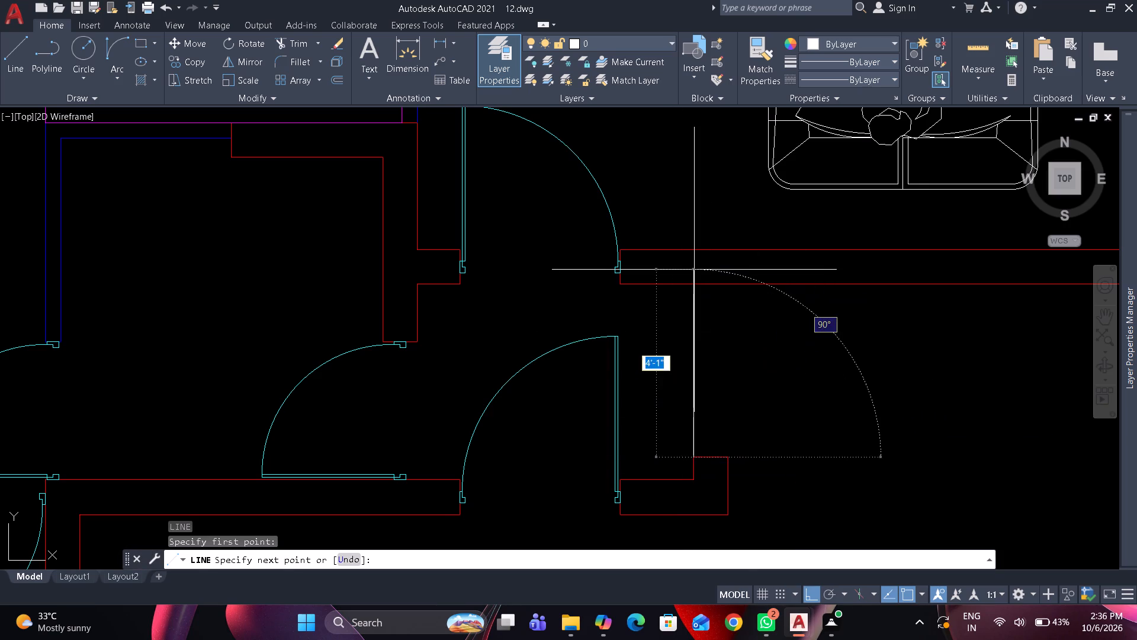
pyautogui.click(698, 283)
pyautogui.press('space')
pyautogui.press('space')
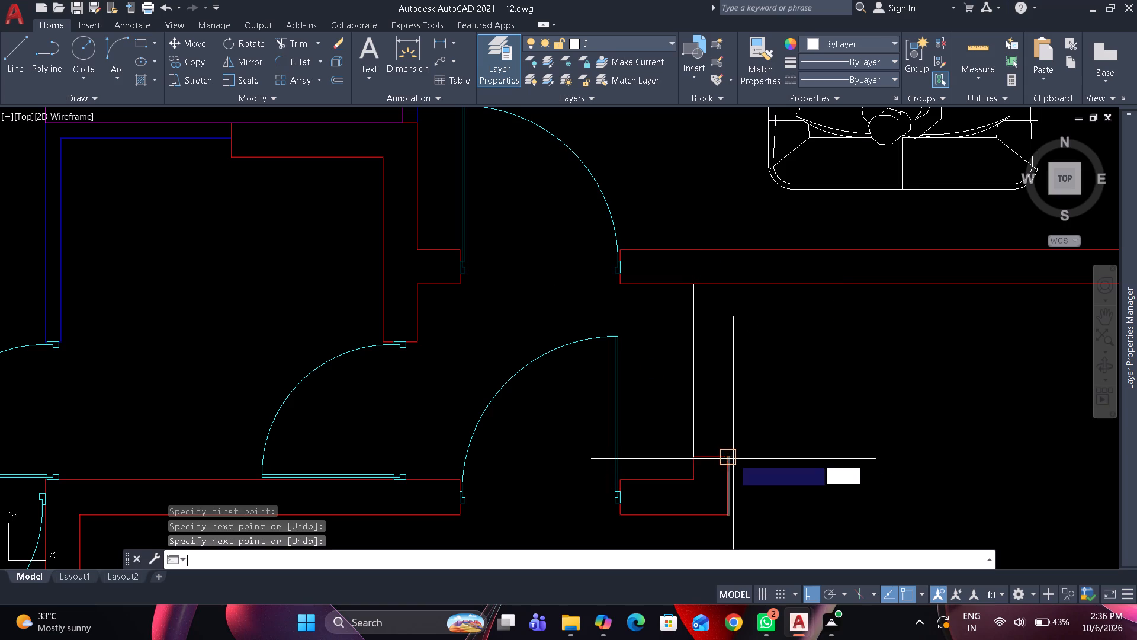
pyautogui.moveTo(733, 459); pyautogui.dragTo(733, 450)
pyautogui.click(732, 287)
pyautogui.press('space')
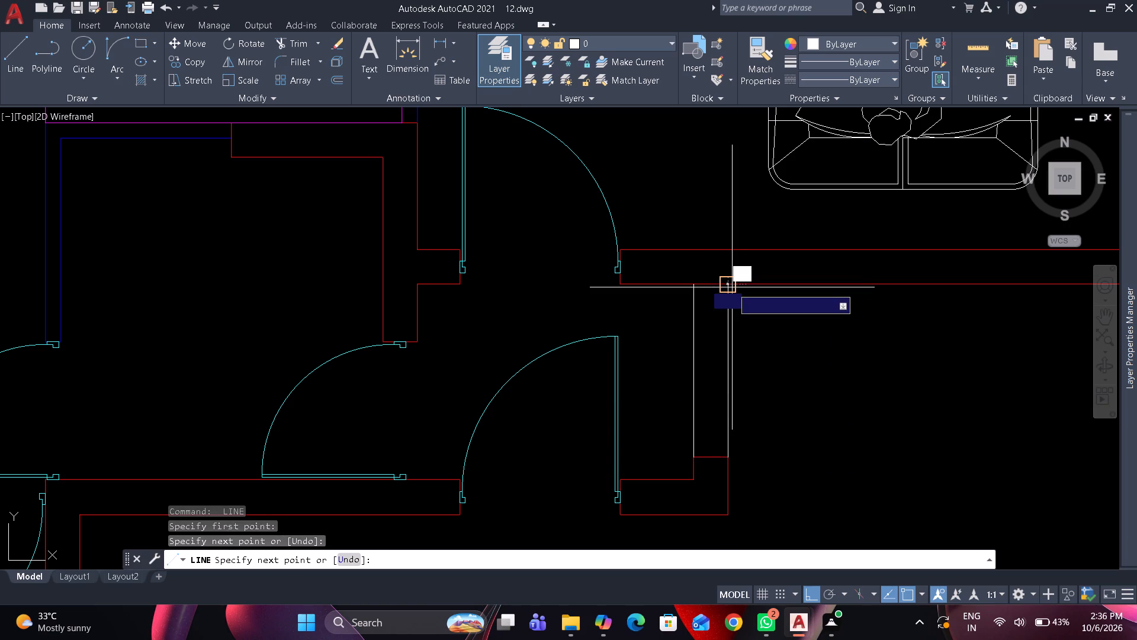
pyautogui.press('space')
pyautogui.moveTo(713, 457); pyautogui.dragTo(712, 439)
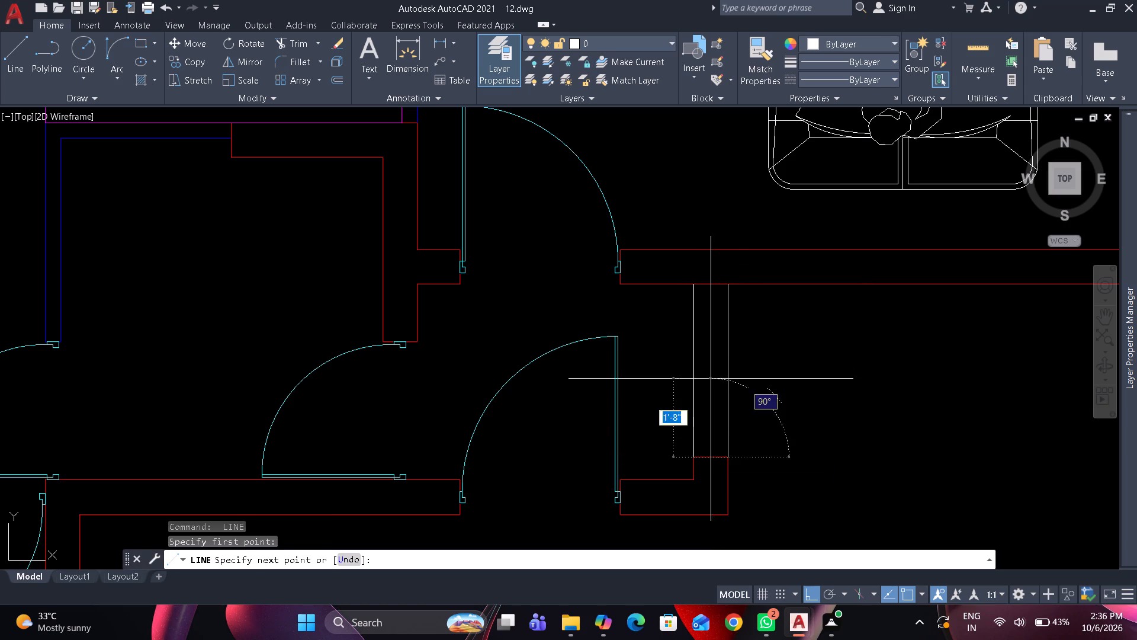
pyautogui.click(710, 287)
pyautogui.press('space')
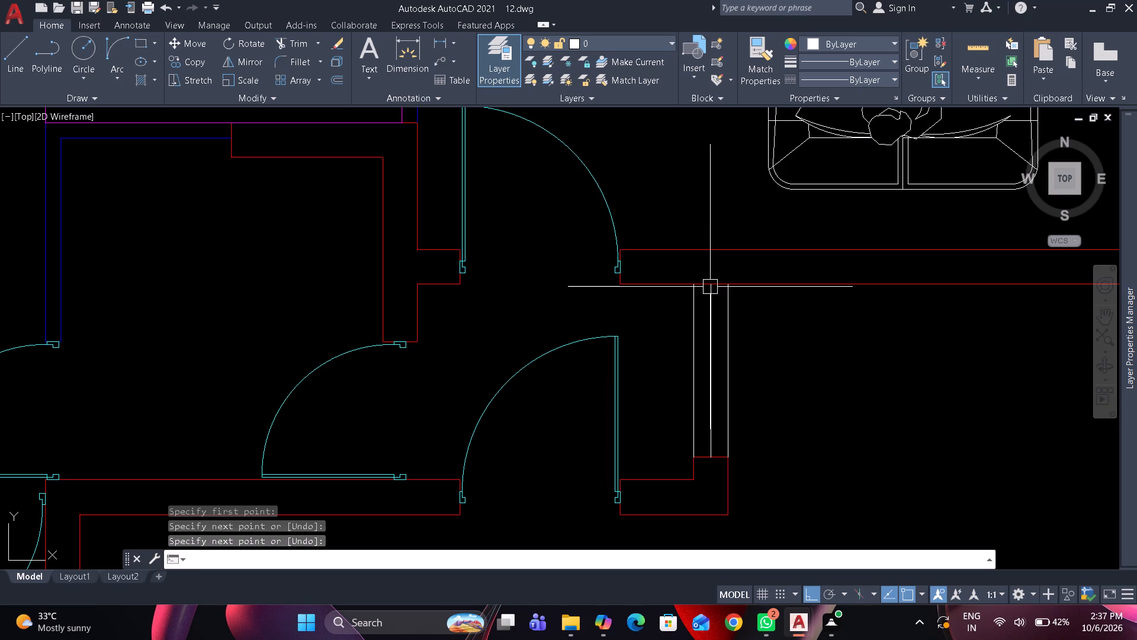
# Switch to 11.dwg and copy the open kitchen's stove, sink and fridge with its label to the clipboard.
pyautogui.scroll(-1, 811, 316)
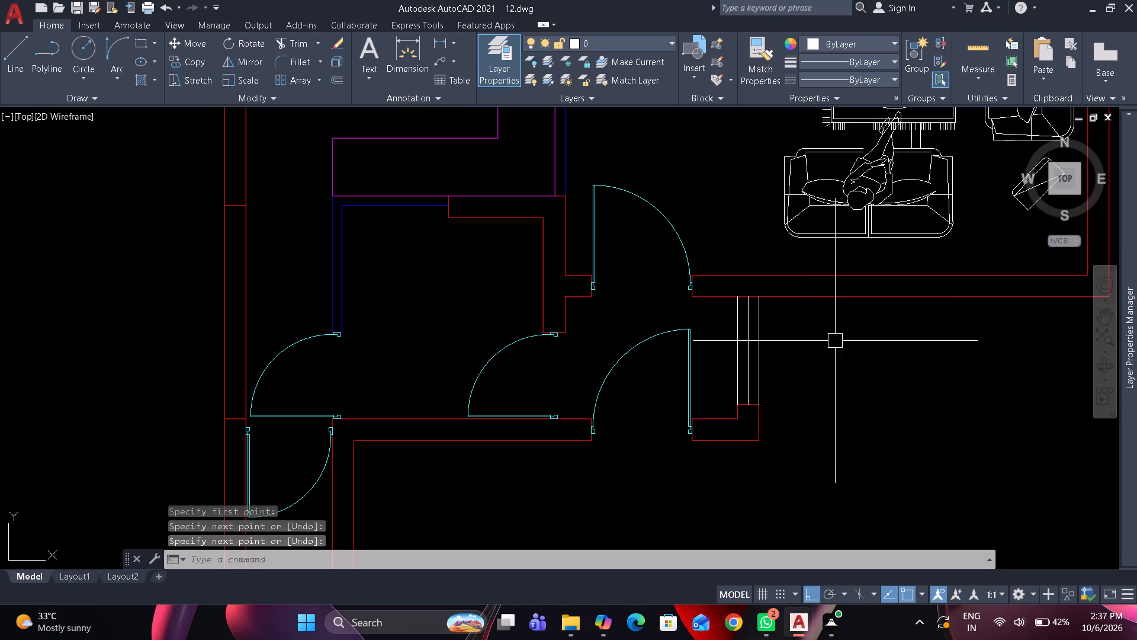
pyautogui.scroll(-1, 835, 341)
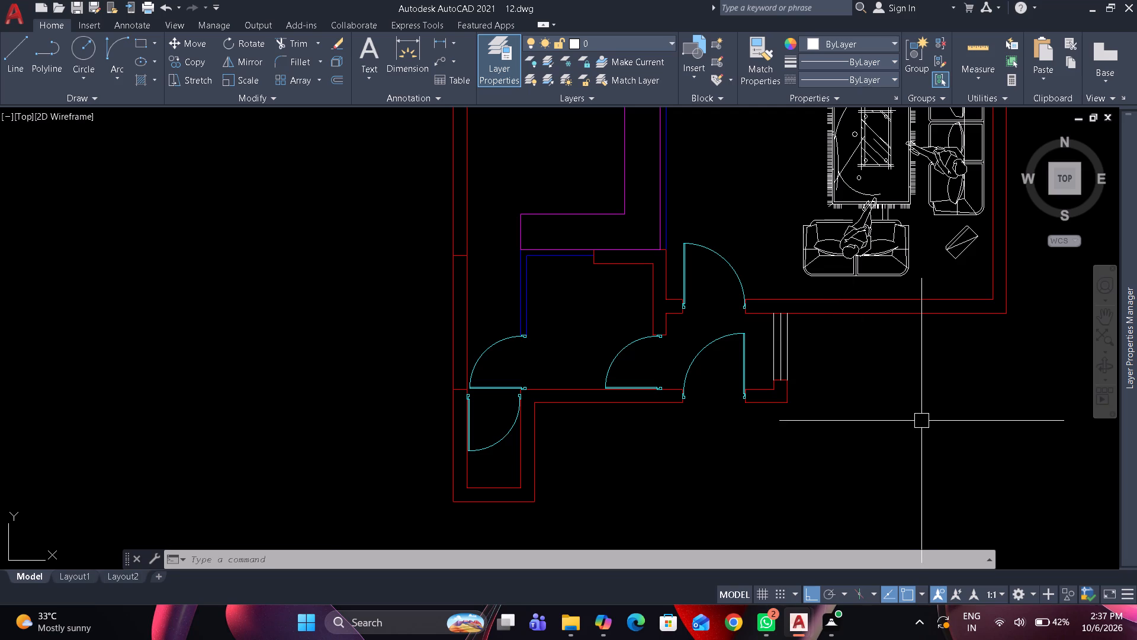
pyautogui.scroll(-2, 916, 413)
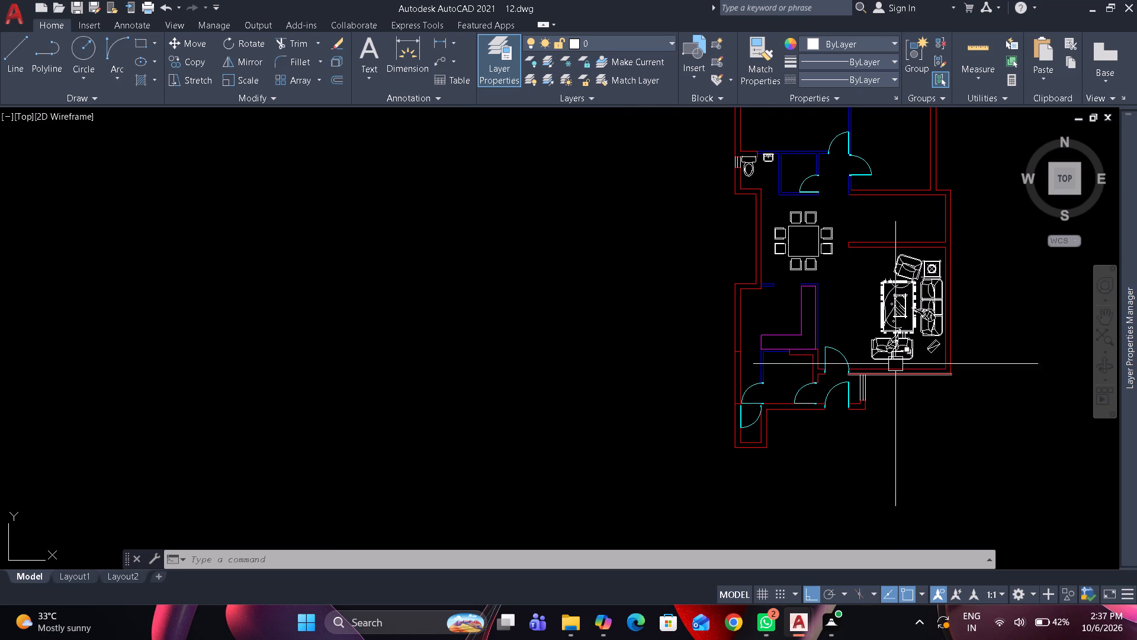
pyautogui.moveTo(889, 334); pyautogui.dragTo(900, 369, button='middle')
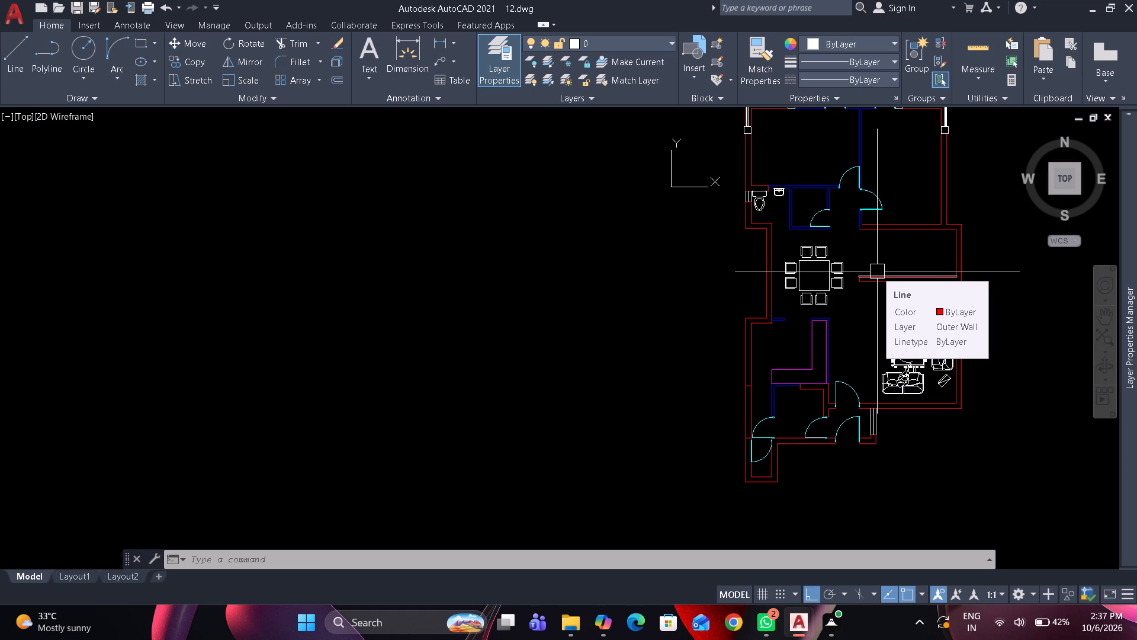
pyautogui.hotkey('alt', 'Tab')
pyautogui.hotkey('alt', 'Tab')
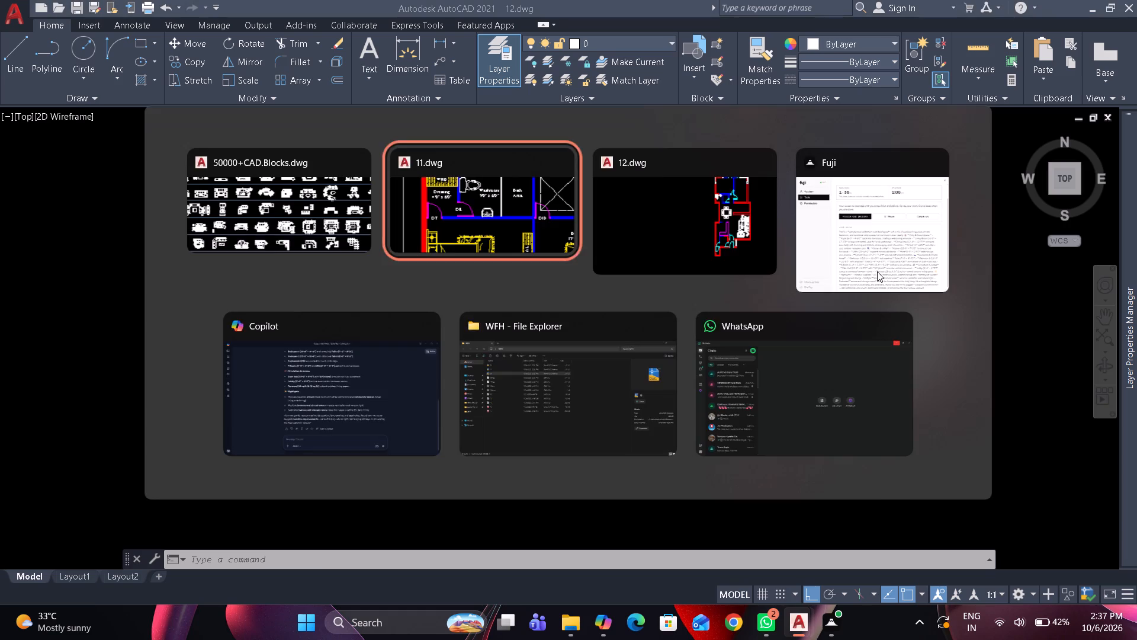
pyautogui.scroll(-3, 518, 373)
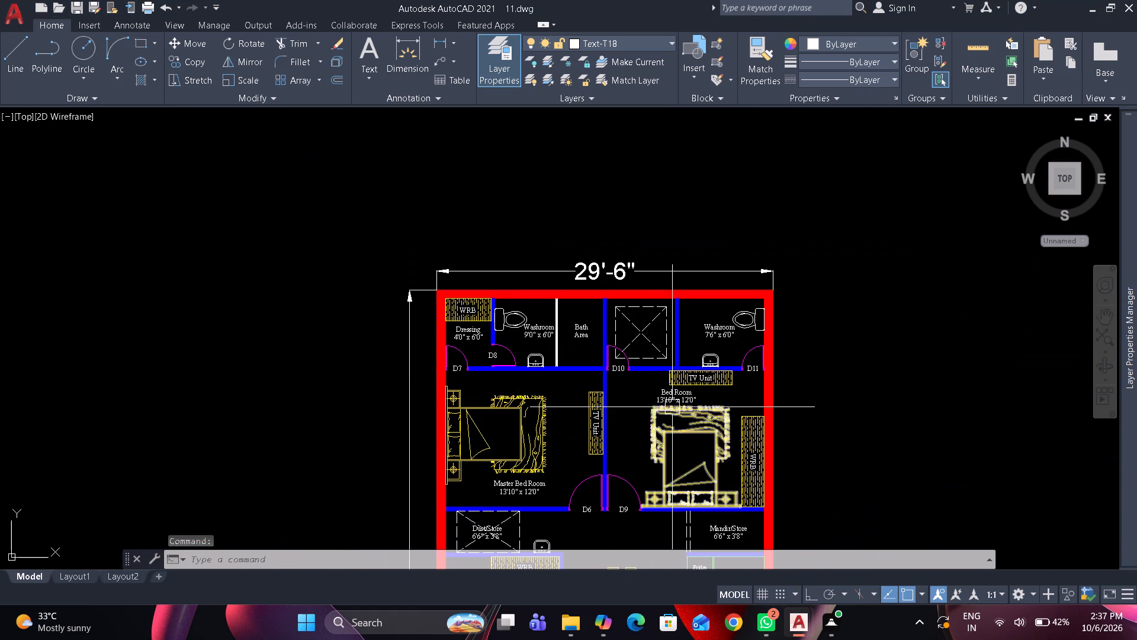
pyautogui.moveTo(639, 346); pyautogui.dragTo(576, 247, button='middle')
pyautogui.moveTo(645, 350); pyautogui.dragTo(599, 255, button='middle')
pyautogui.moveTo(646, 406); pyautogui.dragTo(626, 334, button='middle')
pyautogui.scroll(2, 603, 398)
pyautogui.click(580, 437)
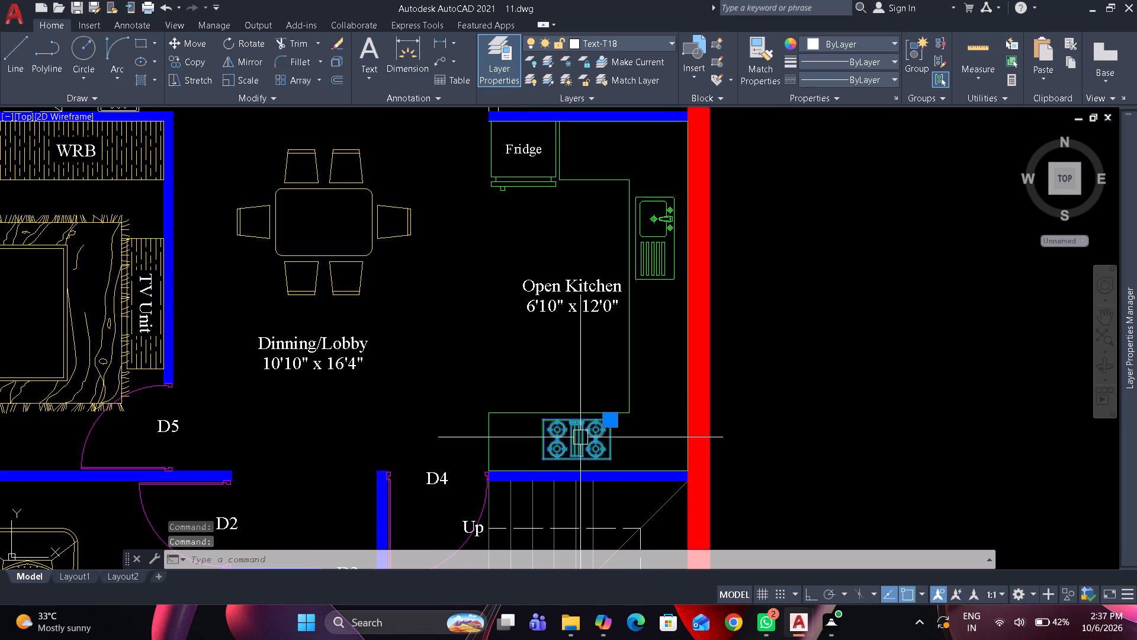
pyautogui.click(654, 241)
pyautogui.click(532, 179)
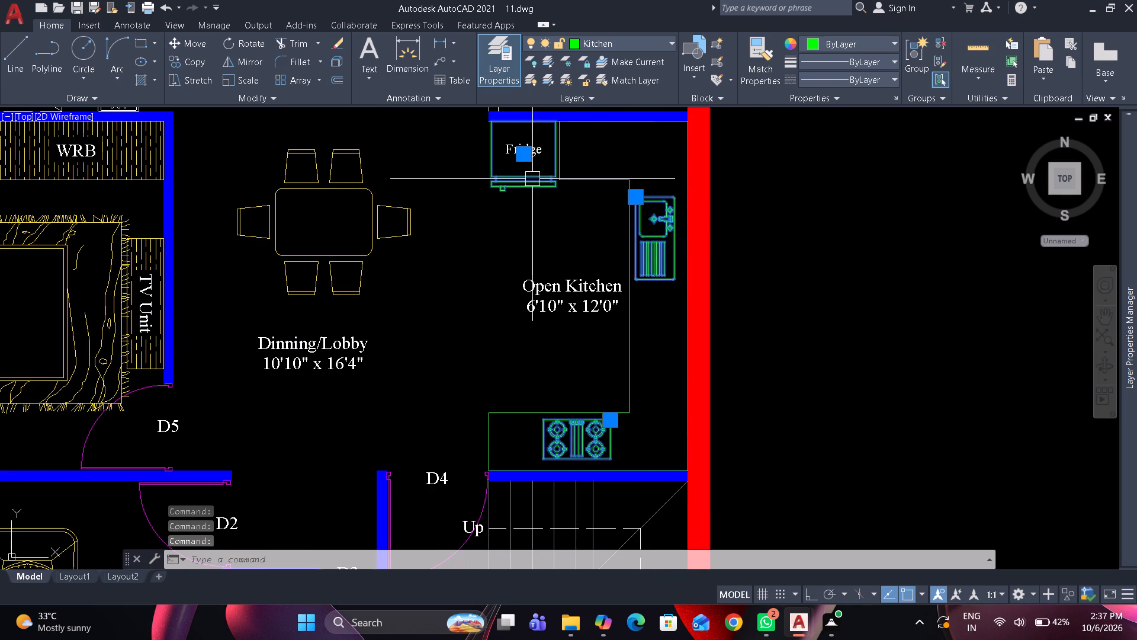
pyautogui.click(503, 144)
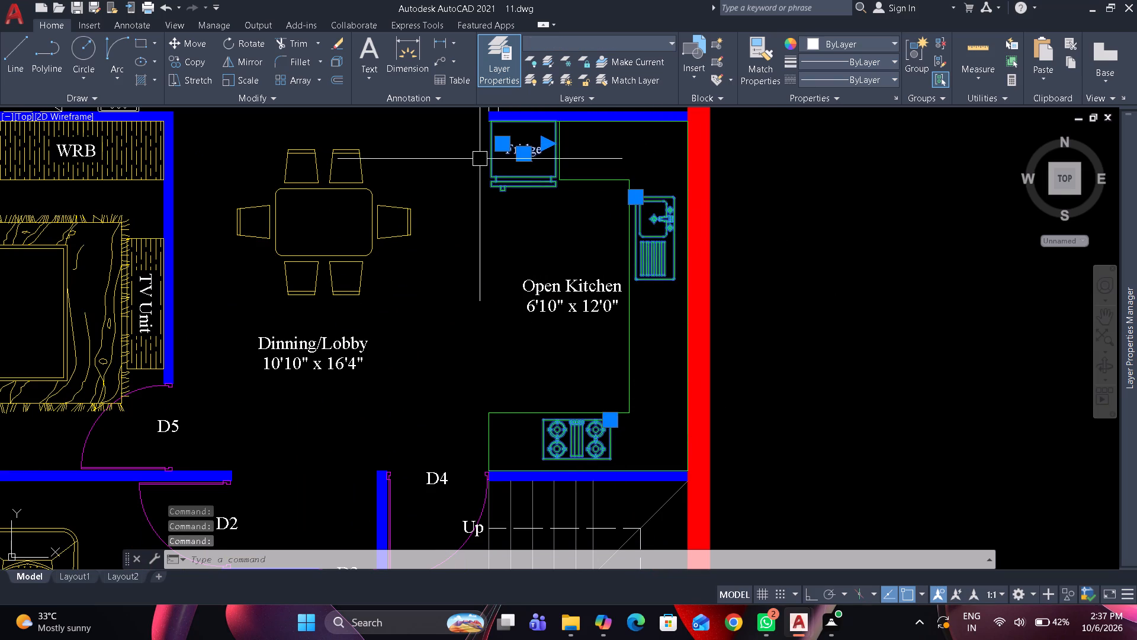
pyautogui.hotkey('ctrl', 'c')
# Return to 12.dwg and paste the copied kitchen fixtures in the empty space west of the floor plan.
pyautogui.hotkey('alt', 'Tab')
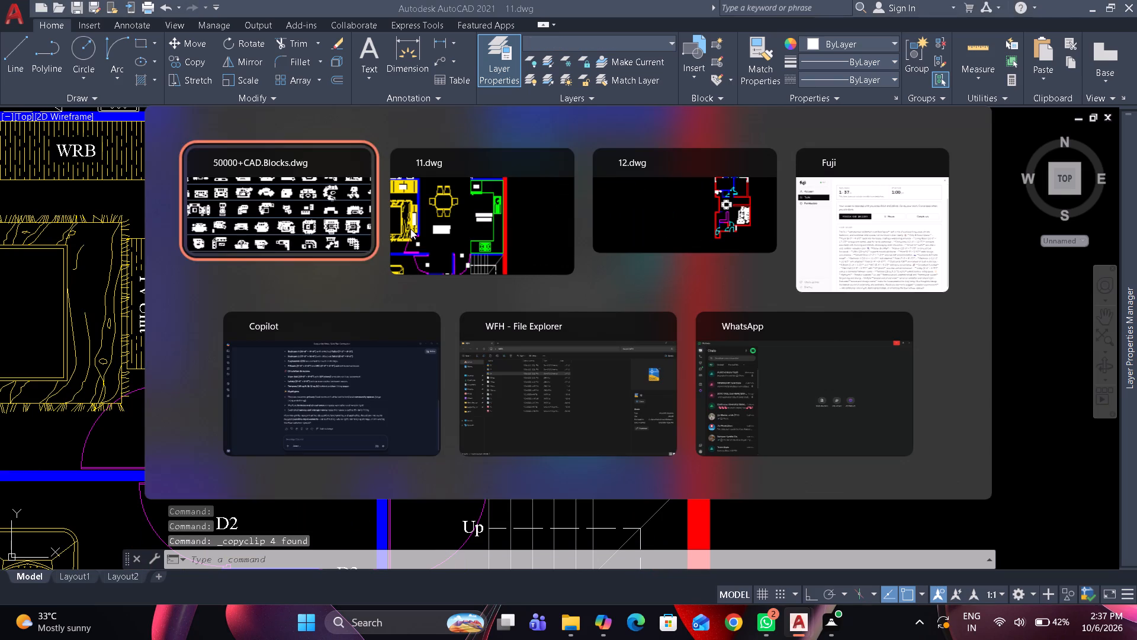
pyautogui.hotkey('alt', 'Tab')
pyautogui.hotkey('alt', 'Tab')
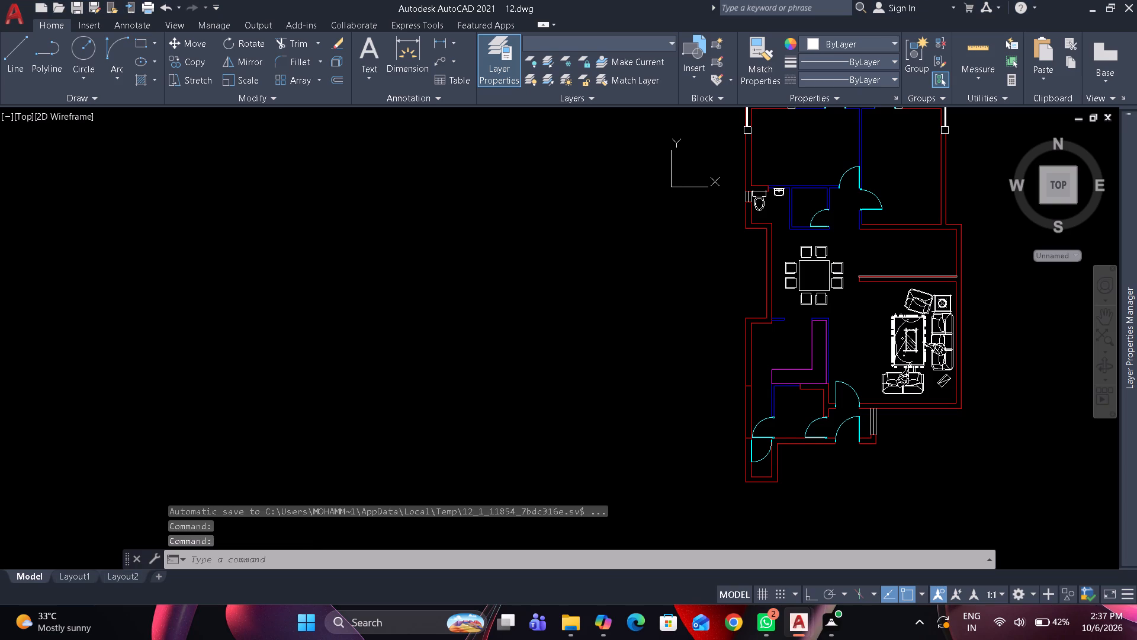
pyautogui.hotkey('ctrl', 'v')
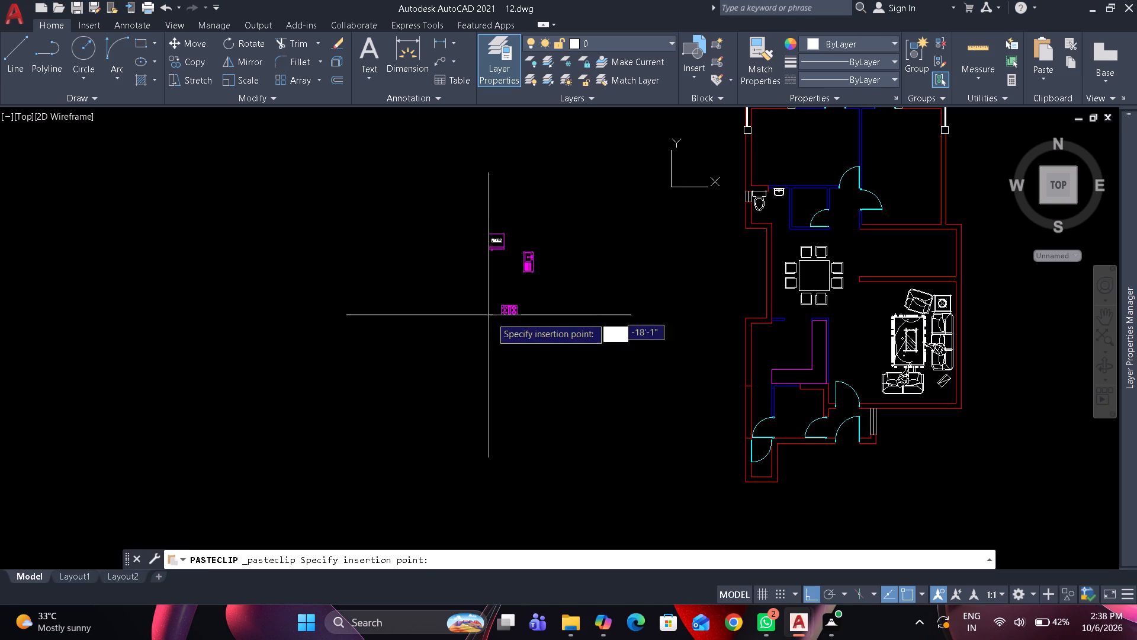
pyautogui.moveTo(568, 328); pyautogui.dragTo(325, 330, button='middle')
pyautogui.scroll(2, 486, 350)
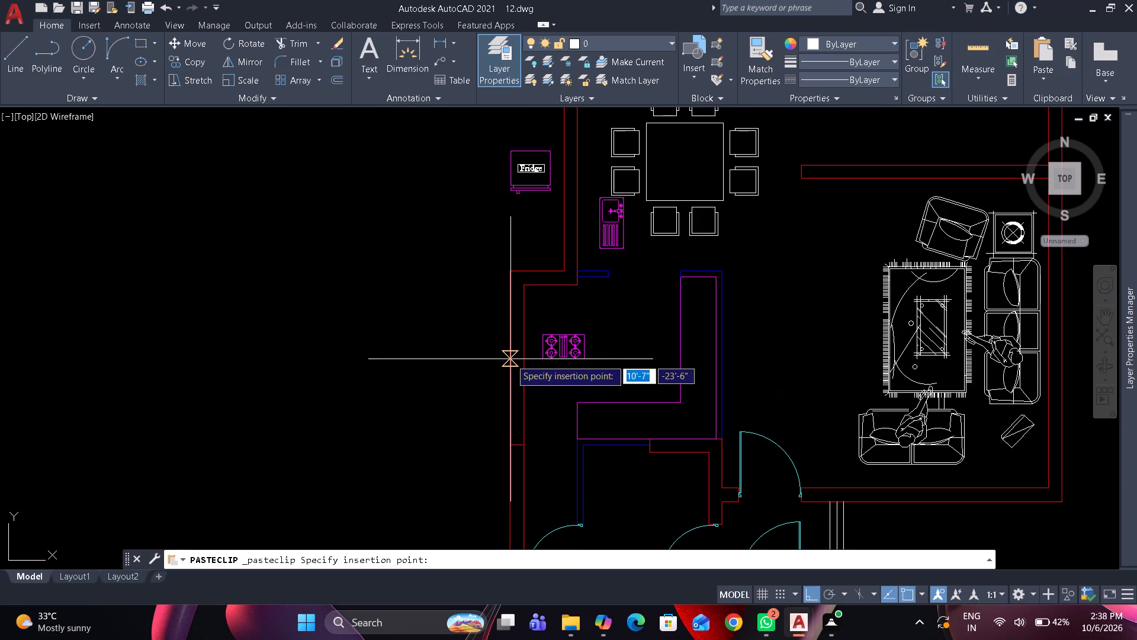
pyautogui.click(301, 417)
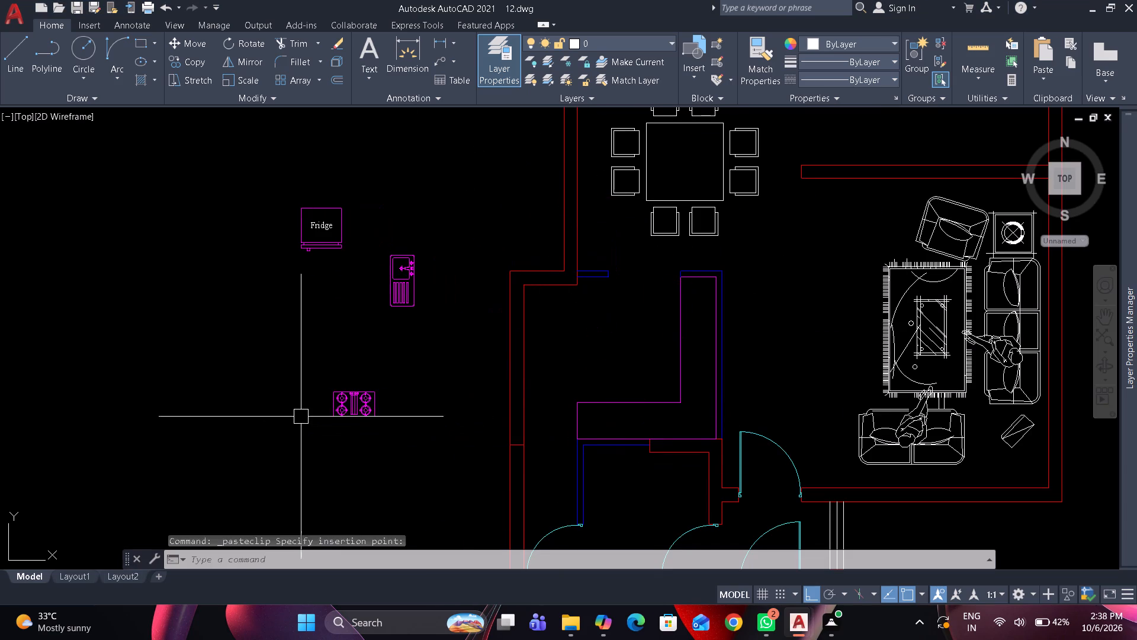
# Move the stove onto the south leg of the L-shaped kitchen counter, its top edge on the counter's front line.
pyautogui.click(332, 405)
pyautogui.scroll(1, 334, 406)
pyautogui.moveTo(396, 385); pyautogui.dragTo(402, 384)
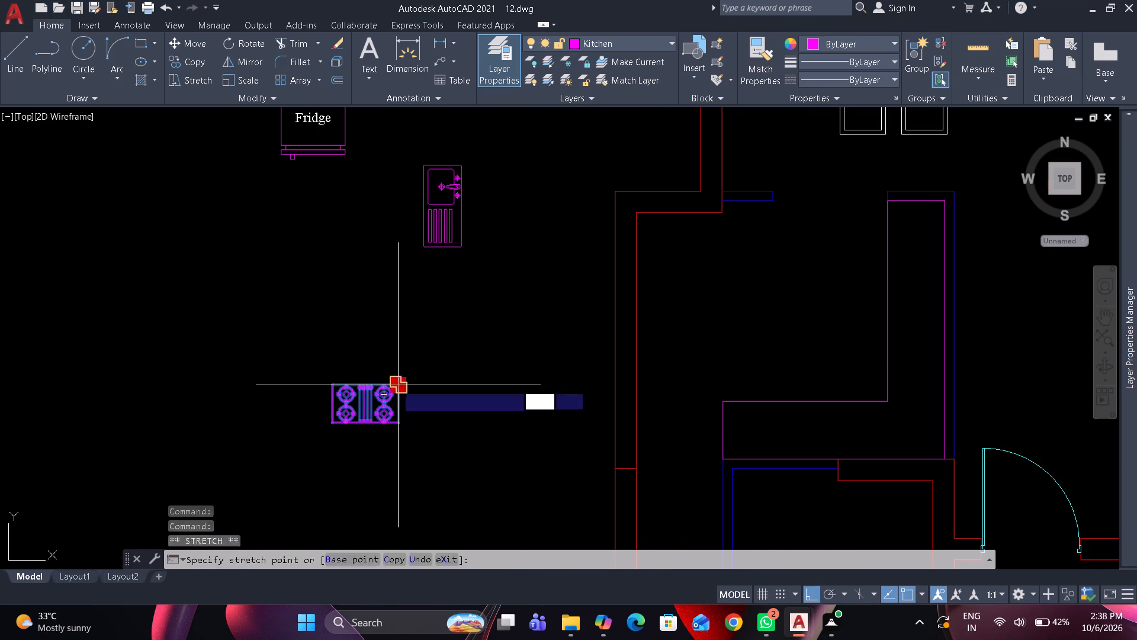
pyautogui.scroll(1, 817, 417)
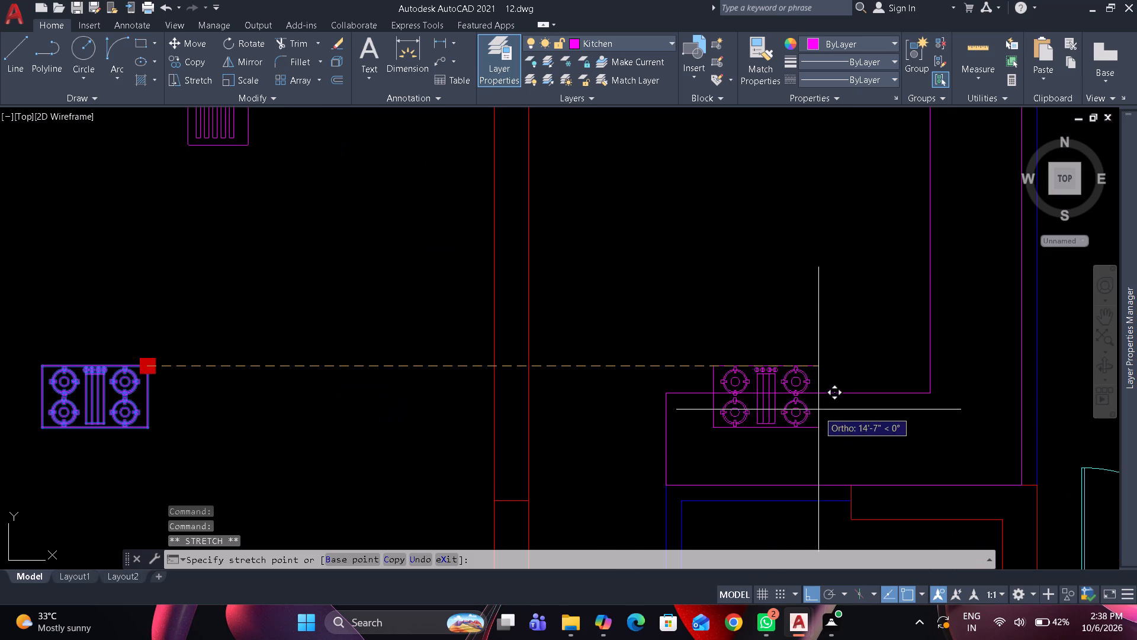
pyautogui.click(824, 396)
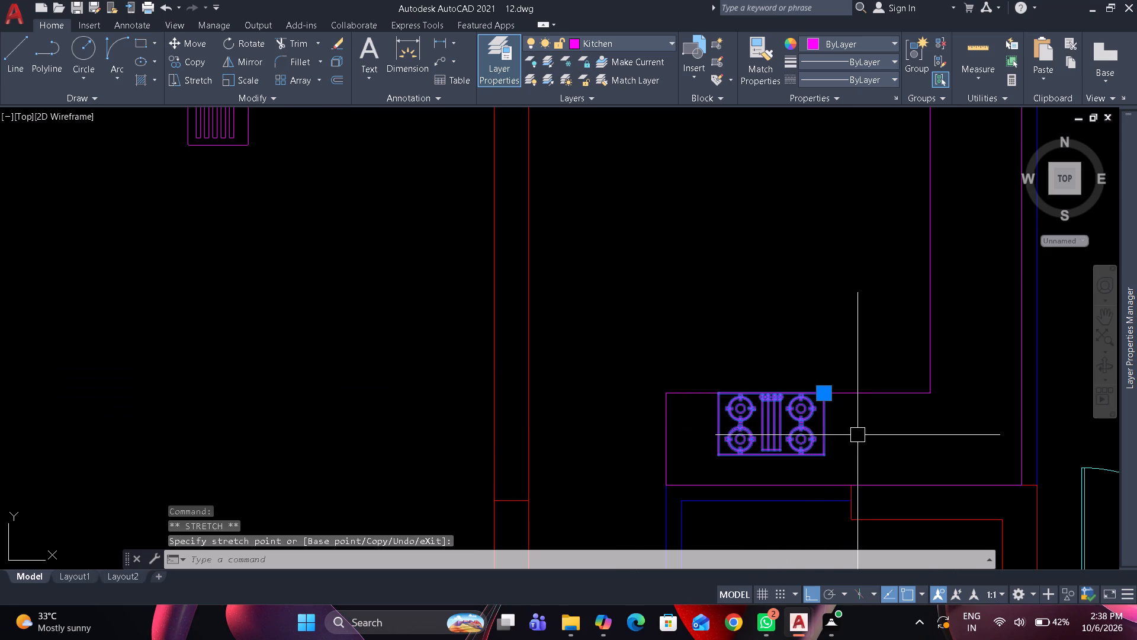
# Nudge the stove slightly south so it sits roughly centred in the counter's depth.
pyautogui.hotkey('ctrl', 'Down')
pyautogui.hotkey('ctrl', 'Down')
pyautogui.hotkey('ctrl', 'Down')
pyautogui.hotkey('ctrl', 'Down')
pyautogui.hotkey('ctrl', 'Down')
pyautogui.hotkey('ctrl', 'Down')
pyautogui.hotkey('ctrl', 'Down')
pyautogui.hotkey('ctrl', 'Down')
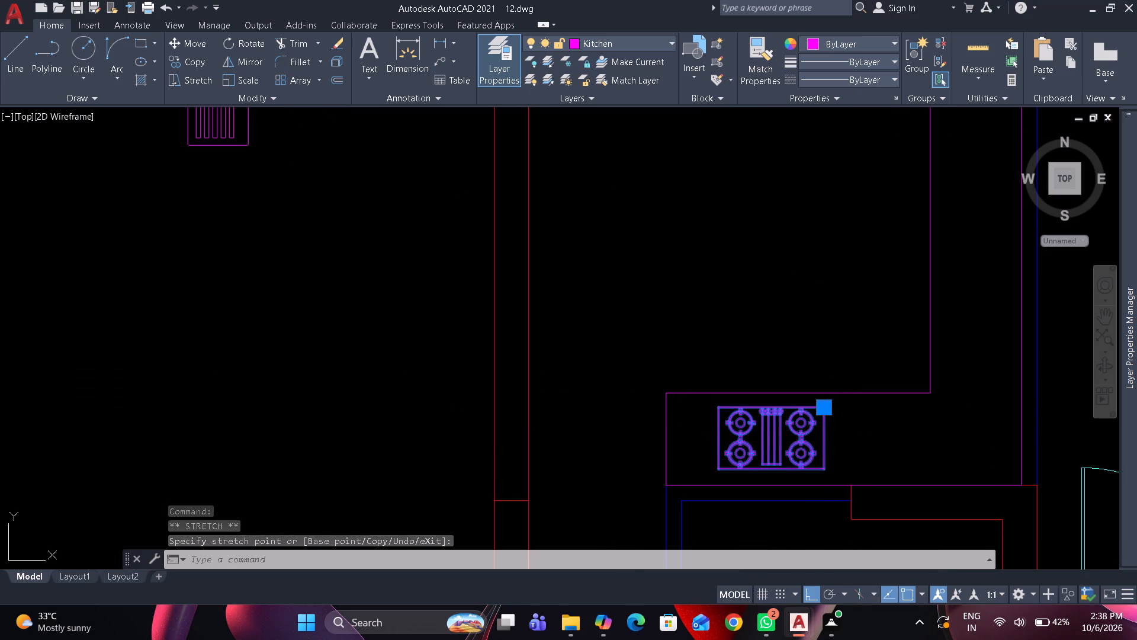
pyautogui.hotkey('ctrl', 'Down')
pyautogui.hotkey('ctrl', 'Down')
pyautogui.press('Escape')
# Rotate the pasted kitchen sink 180° about its centre so the tap faces west.
pyautogui.scroll(-1, 844, 416)
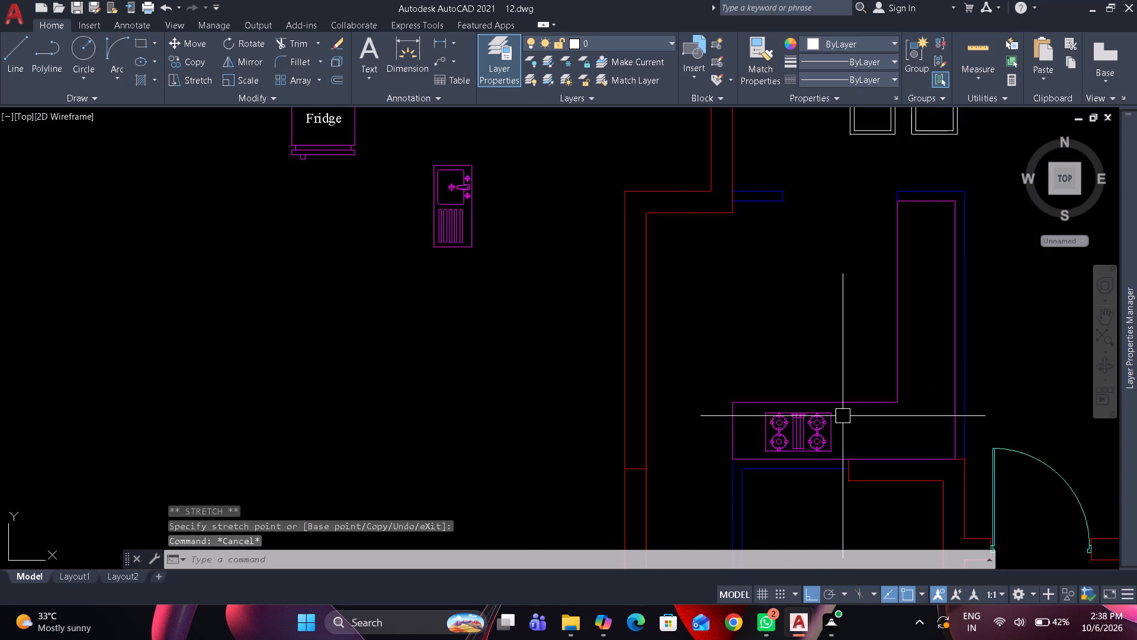
pyautogui.scroll(-1, 841, 416)
pyautogui.click(612, 299)
pyautogui.scroll(2, 610, 299)
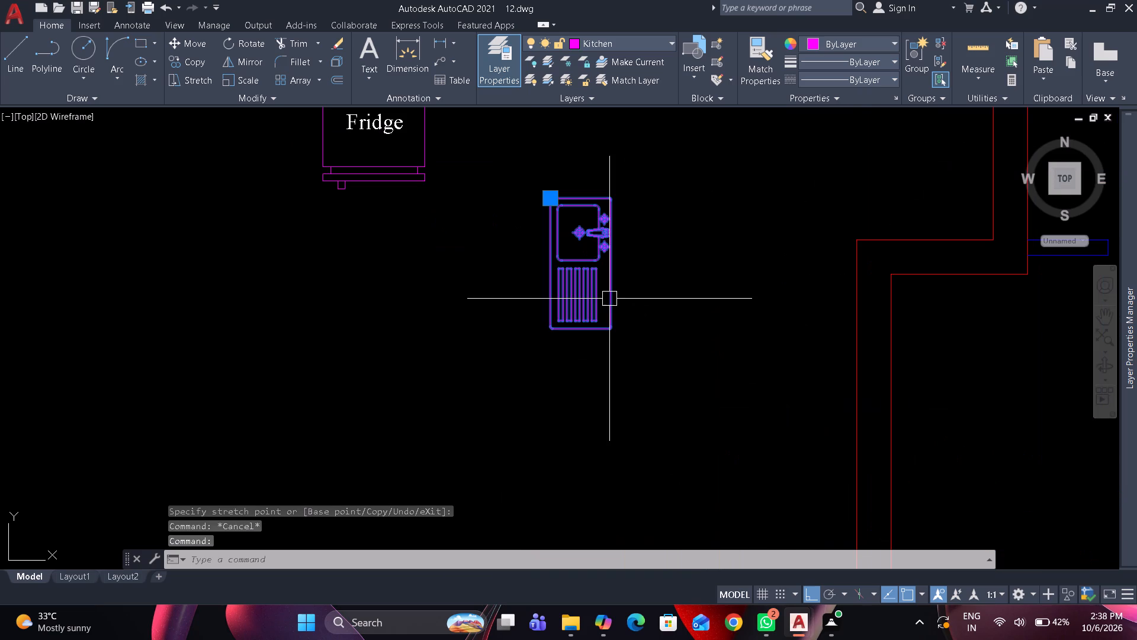
pyautogui.write('ro')
pyautogui.press('space')
pyautogui.moveTo(582, 265); pyautogui.dragTo(586, 239)
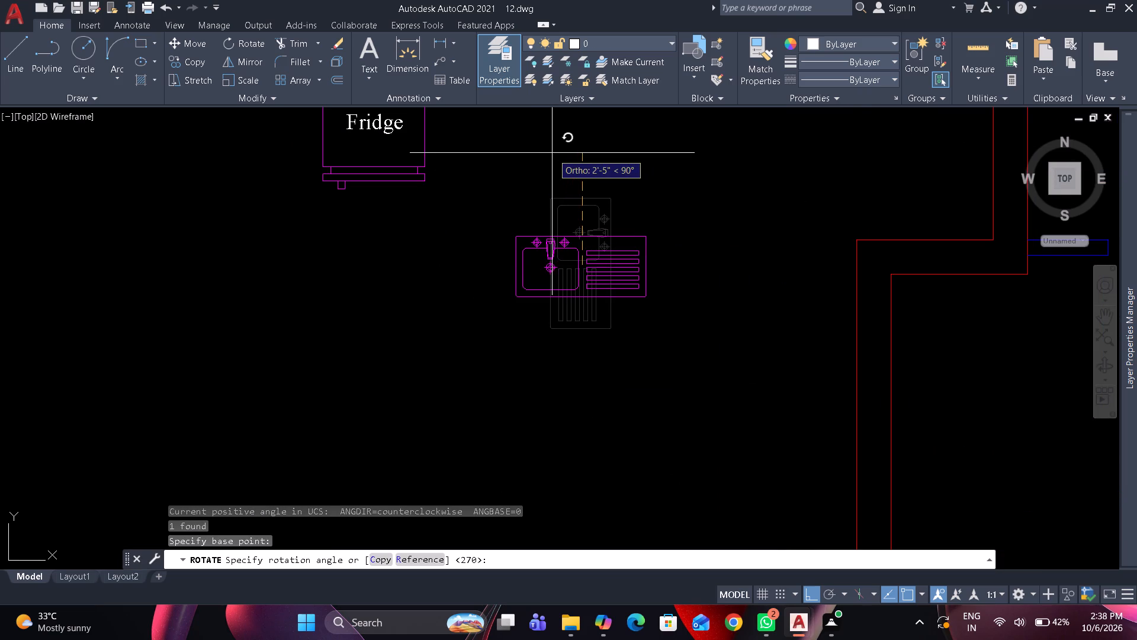
pyautogui.moveTo(461, 258); pyautogui.dragTo(471, 257)
# Move the sink into the kitchen's northwest corner, just inside the west outer wall.
pyautogui.click(582, 236)
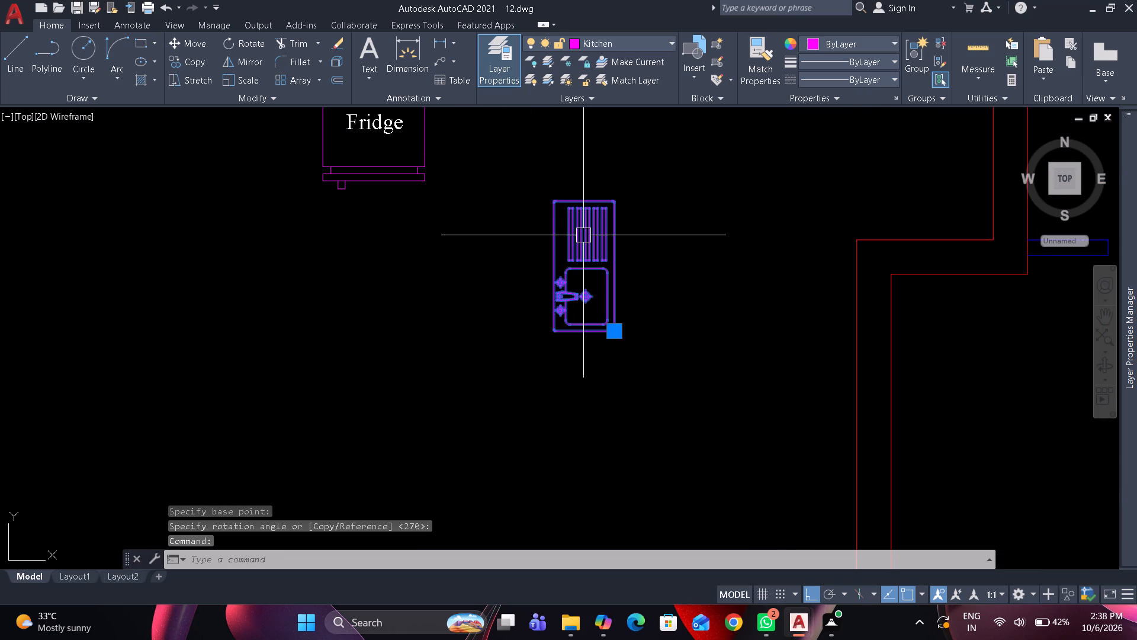
pyautogui.moveTo(585, 229); pyautogui.dragTo(921, 306)
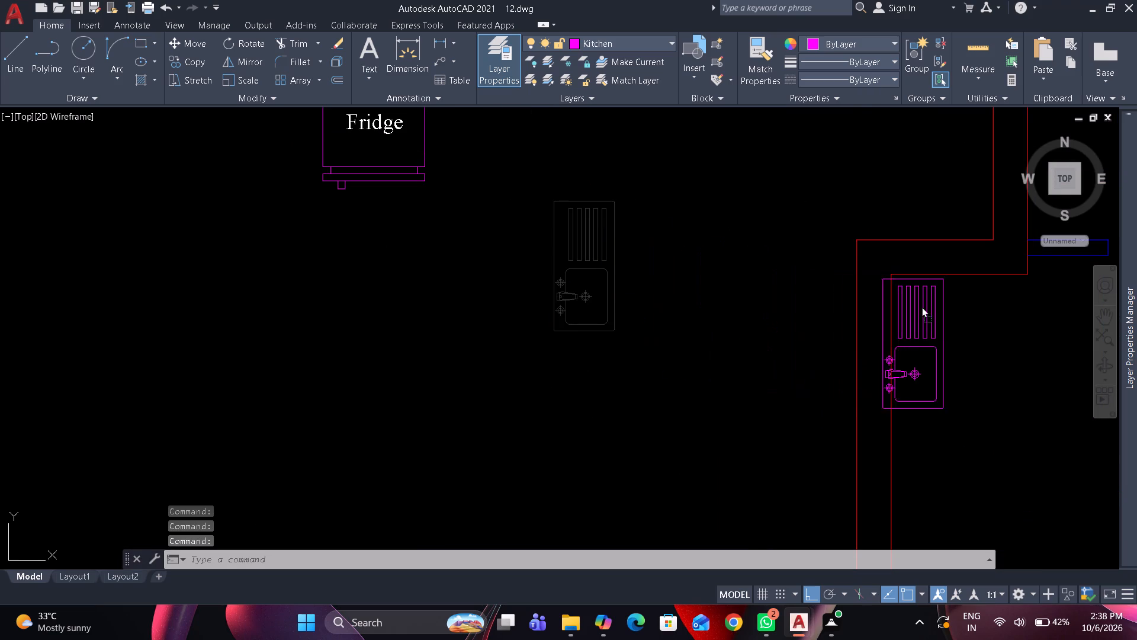
pyautogui.moveTo(921, 306); pyautogui.dragTo(926, 306)
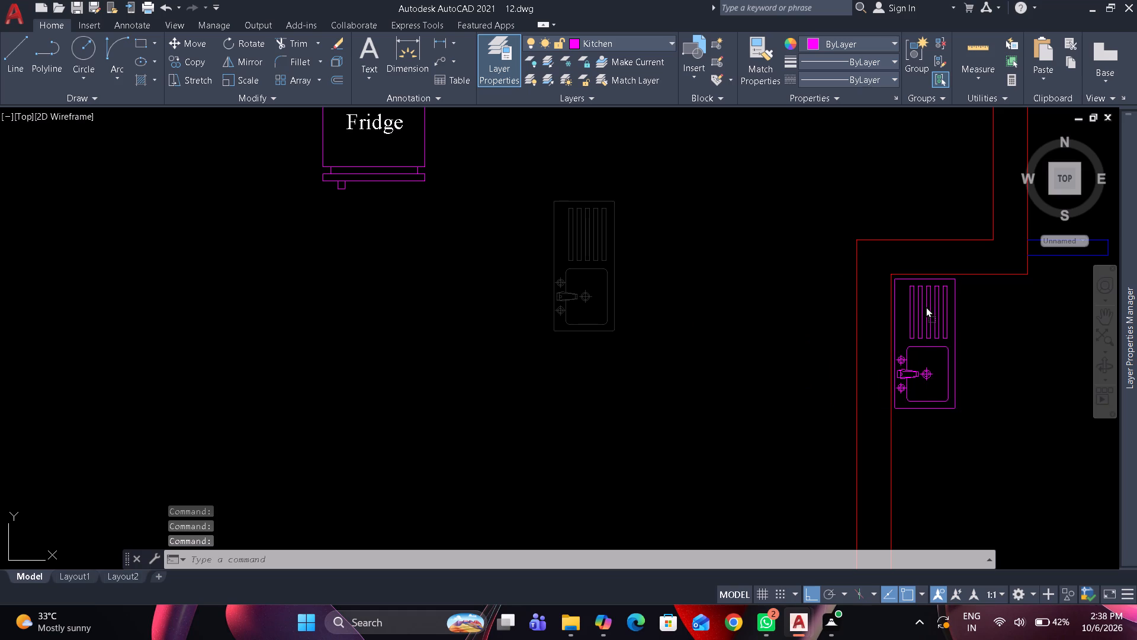
pyautogui.moveTo(926, 306); pyautogui.dragTo(928, 306)
# Move the Fridge with its label into the kitchen, east of the sink and just south of the short north inner wall.
pyautogui.scroll(-1, 753, 281)
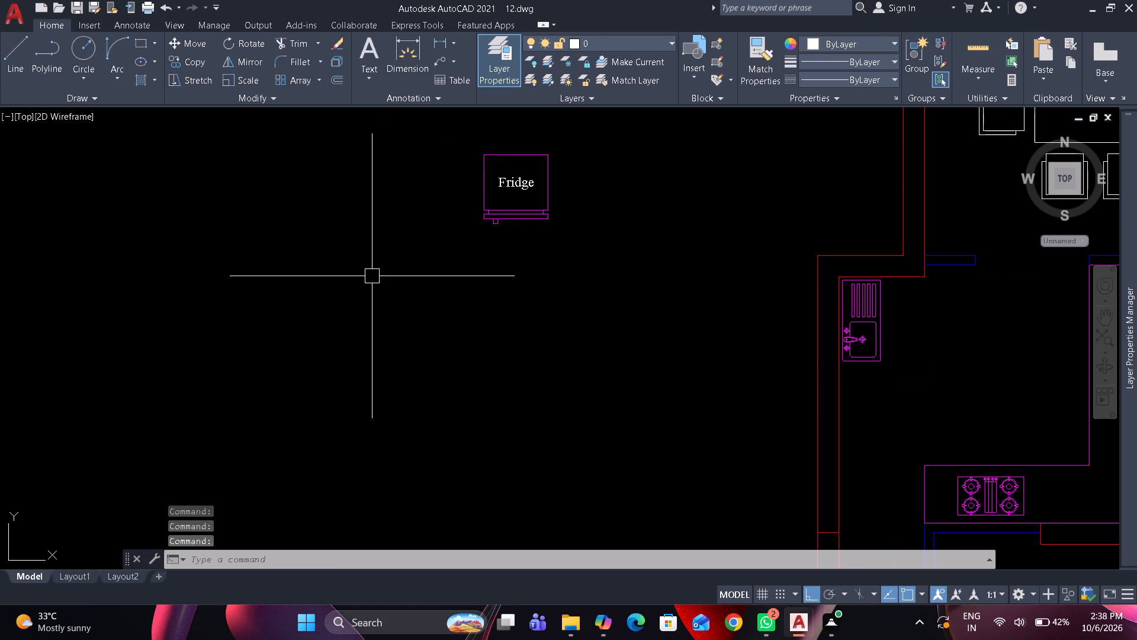
pyautogui.moveTo(566, 232); pyautogui.dragTo(518, 167)
pyautogui.moveTo(497, 145); pyautogui.dragTo(506, 153)
pyautogui.moveTo(513, 156); pyautogui.dragTo(956, 260)
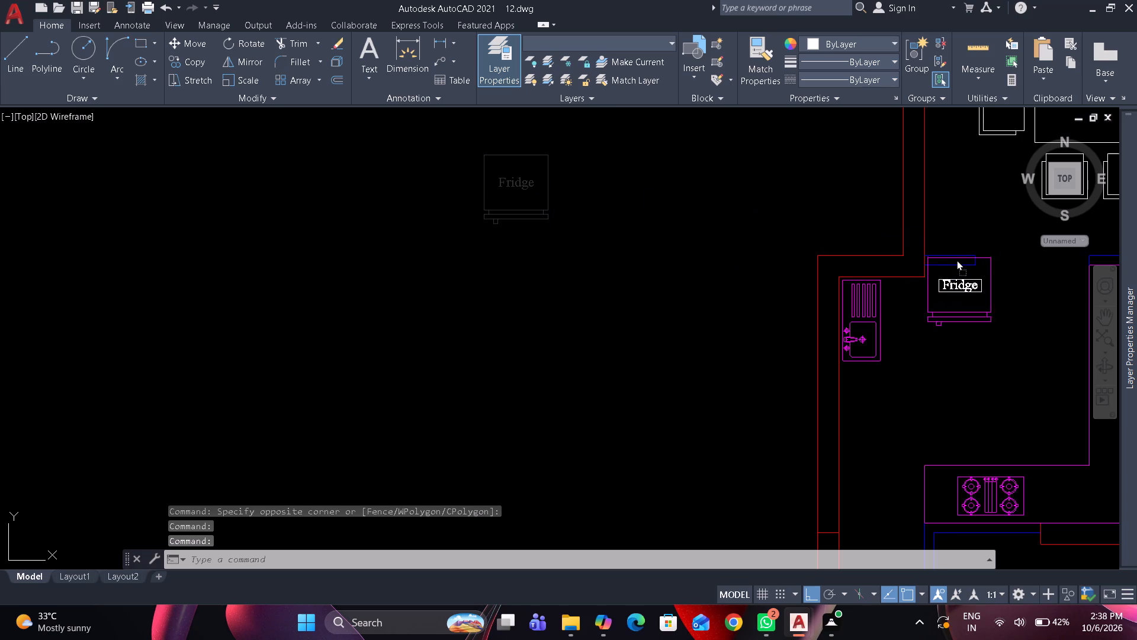
pyautogui.moveTo(956, 260); pyautogui.dragTo(960, 271)
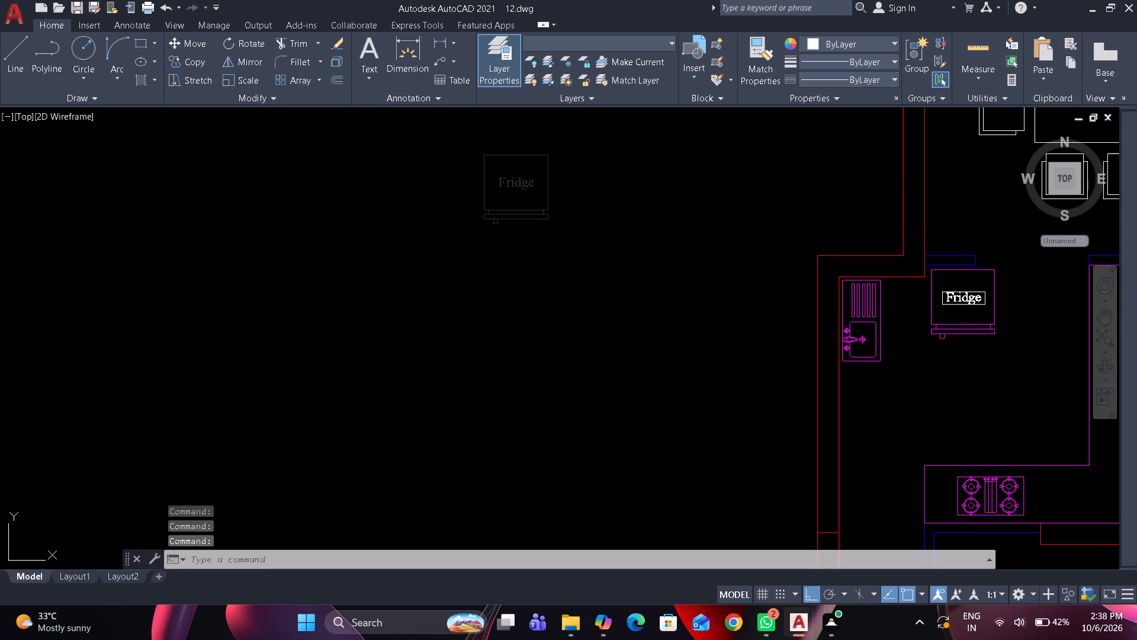
# Shift the end line of the short inner wall above the fridge east, leaving an opening about 3' wide before the counter wall.
pyautogui.scroll(1, 959, 271)
pyautogui.moveTo(958, 271); pyautogui.dragTo(271, 286, button='middle')
pyautogui.scroll(1, 283, 277)
pyautogui.click(308, 261)
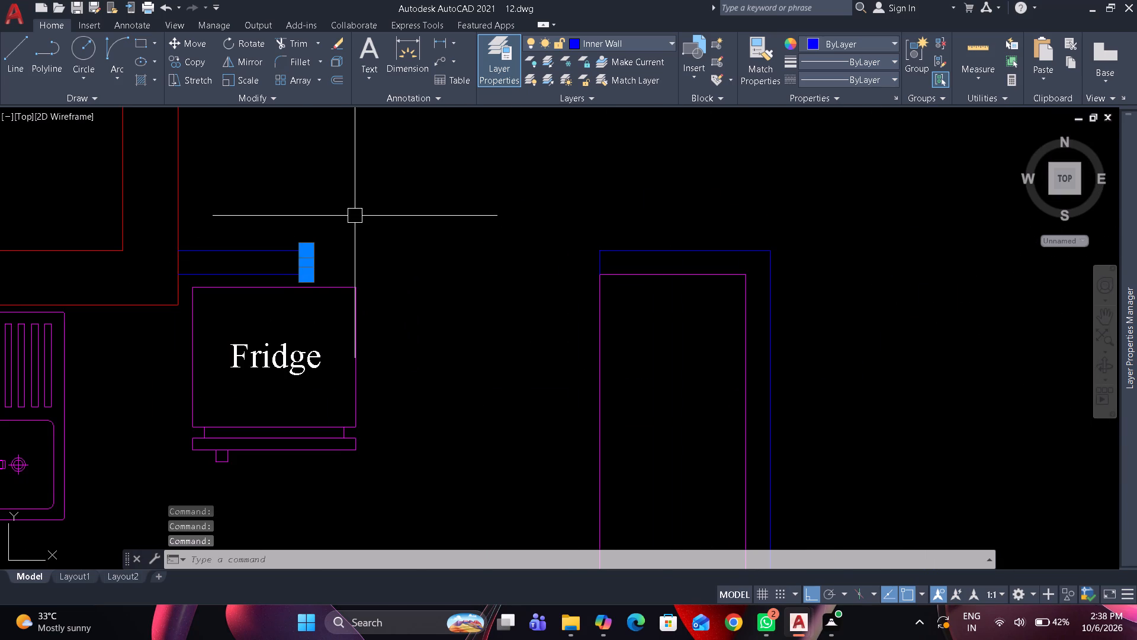
pyautogui.hotkey('ctrl', 'Right')
pyautogui.hotkey('ctrl', 'Right')
pyautogui.hotkey('ctrl', 'Right')
pyautogui.hotkey('ctrl', 'Right')
pyautogui.hotkey('ctrl', 'Right')
pyautogui.hotkey('ctrl', 'Right')
pyautogui.hotkey('ctrl', 'Right')
pyautogui.hotkey('ctrl', 'Right')
pyautogui.hotkey('ctrl', 'Right')
pyautogui.hotkey('ctrl', 'Right')
pyautogui.hotkey('ctrl', 'Right')
pyautogui.hotkey('ctrl', 'Right')
pyautogui.hotkey('ctrl', 'Right')
pyautogui.hotkey('ctrl', 'Right')
pyautogui.hotkey('ctrl', 'Right')
pyautogui.hotkey('ctrl', 'Right')
pyautogui.hotkey('ctrl', 'Right')
pyautogui.hotkey('ctrl', 'Right')
pyautogui.hotkey('ctrl', 'Right')
pyautogui.hotkey('ctrl', 'Right')
pyautogui.hotkey('ctrl', 'Right')
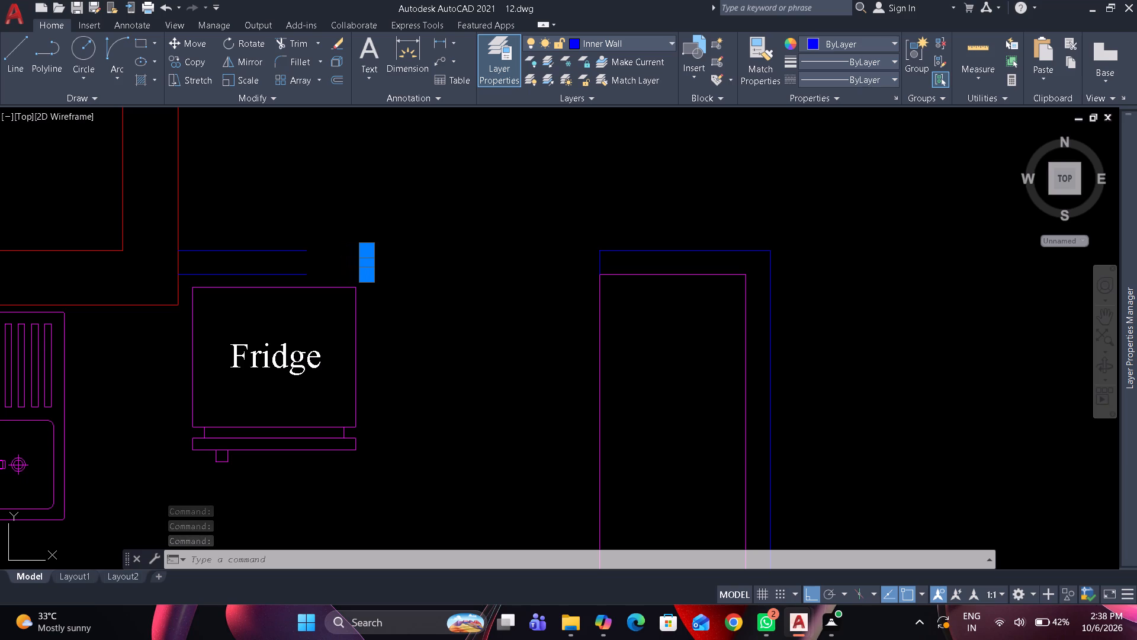
pyautogui.hotkey('ctrl', 'Right')
pyautogui.hotkey('ctrl', 'Right')
pyautogui.hotkey('ctrl', 'Right')
pyautogui.hotkey('ctrl', 'Right')
pyautogui.press('Escape')
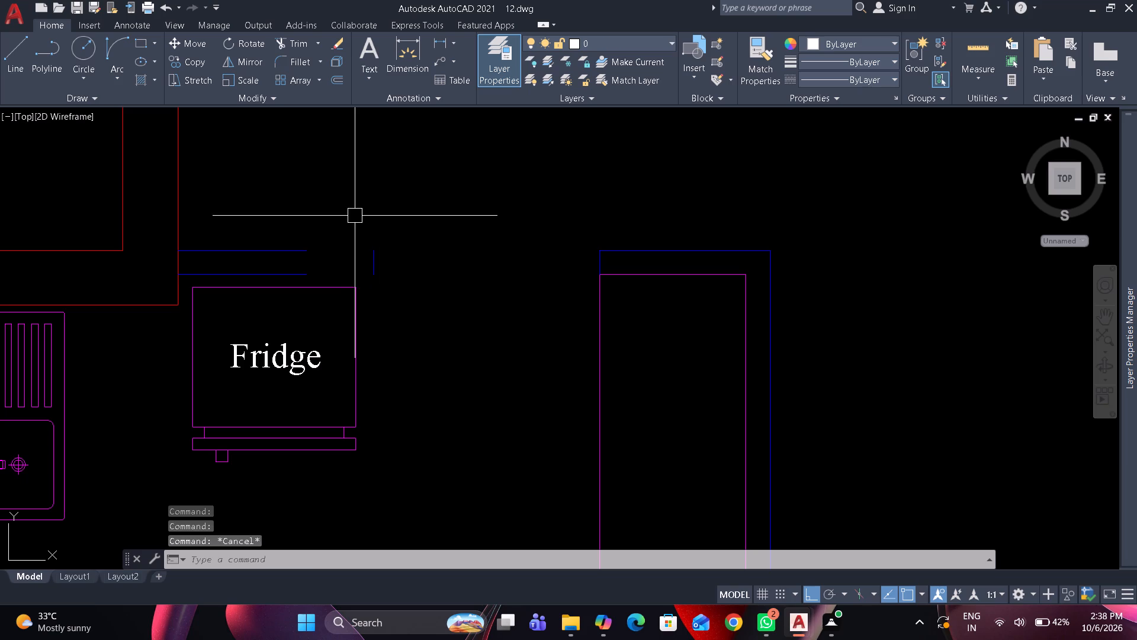
# Extend both face lines of the short inner wall above the fridge to the shifted end line.
pyautogui.write('ex')
pyautogui.press('space')
pyautogui.click(303, 247)
pyautogui.click(291, 269)
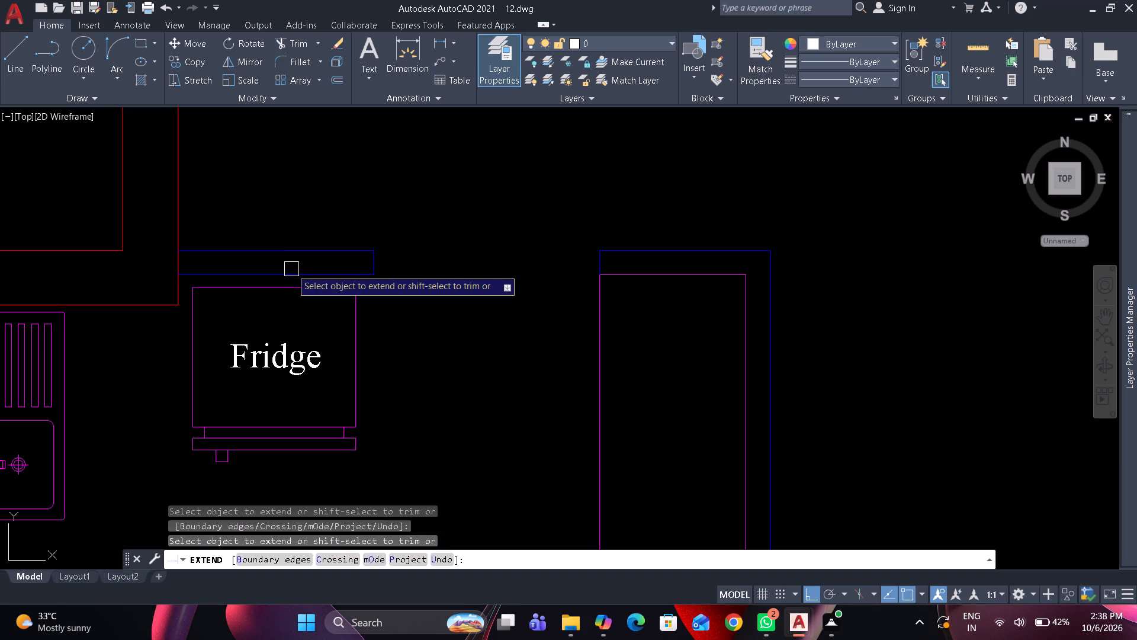
pyautogui.press('space')
# Nudge the Fridge and its label slightly north and west, closer to the wall corner.
pyautogui.moveTo(390, 407); pyautogui.dragTo(355, 363)
pyautogui.click(310, 329)
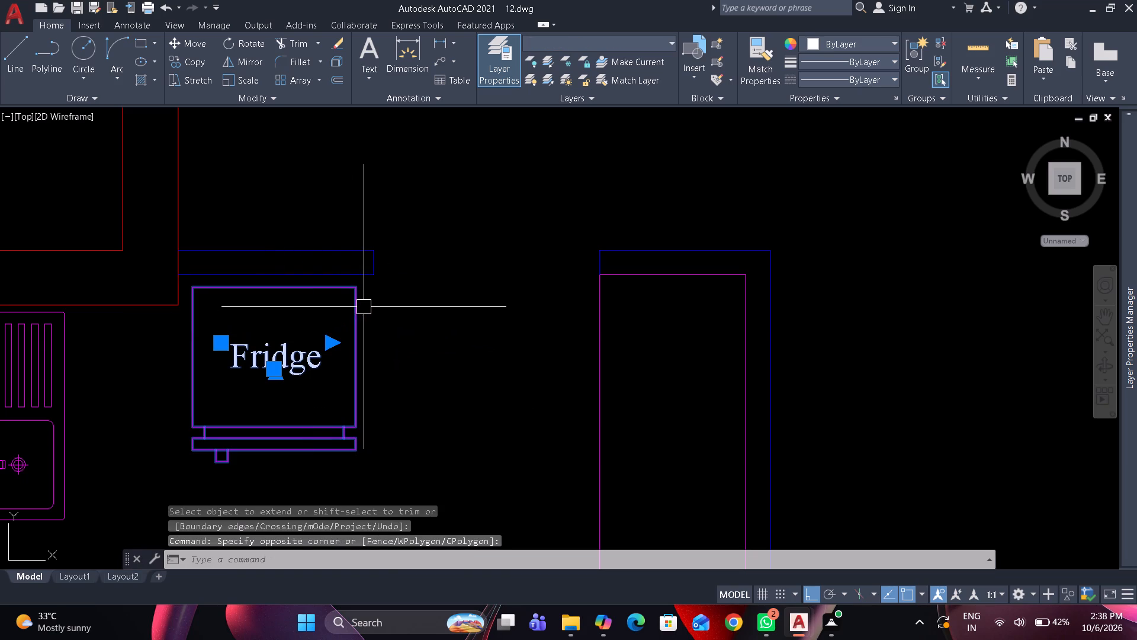
pyautogui.hotkey('ctrl', 'Left')
pyautogui.hotkey('ctrl', 'Up')
pyautogui.hotkey('ctrl', 'Left')
pyautogui.hotkey('ctrl', 'Up')
pyautogui.hotkey('ctrl', 'Left')
pyautogui.hotkey('ctrl', 'Up')
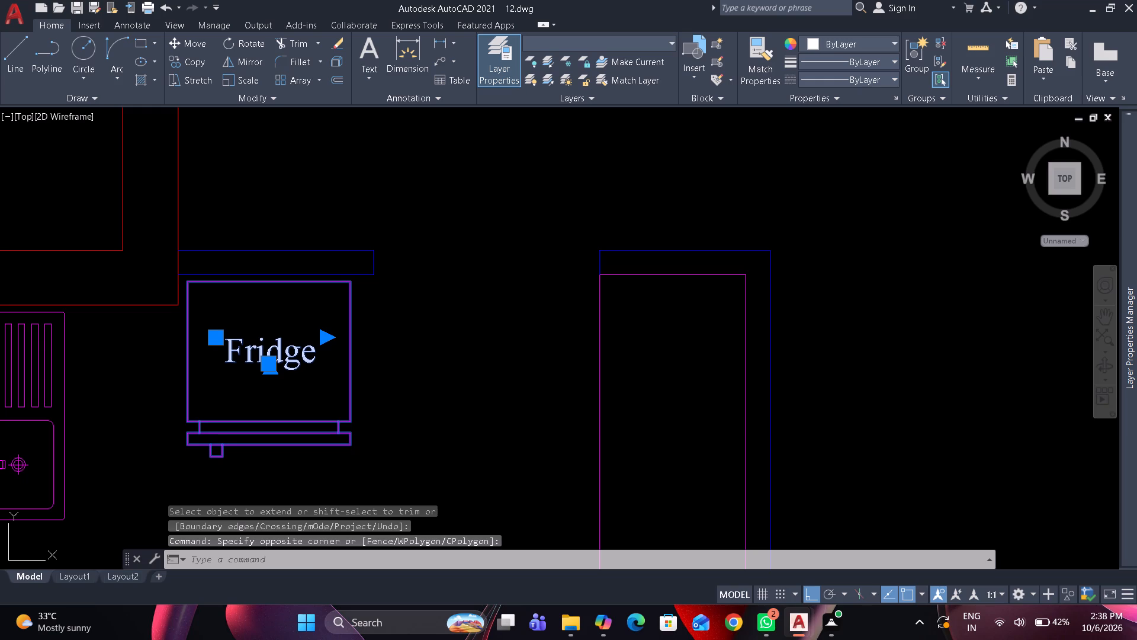
pyautogui.hotkey('ctrl', 'Left')
pyautogui.press('Escape')
# Examine the kitchen opening beside the fridge and the existing door frames near the bathrooms.
pyautogui.scroll(-3, 359, 300)
pyautogui.moveTo(359, 300); pyautogui.dragTo(518, 271, button='middle')
pyautogui.scroll(-1, 519, 271)
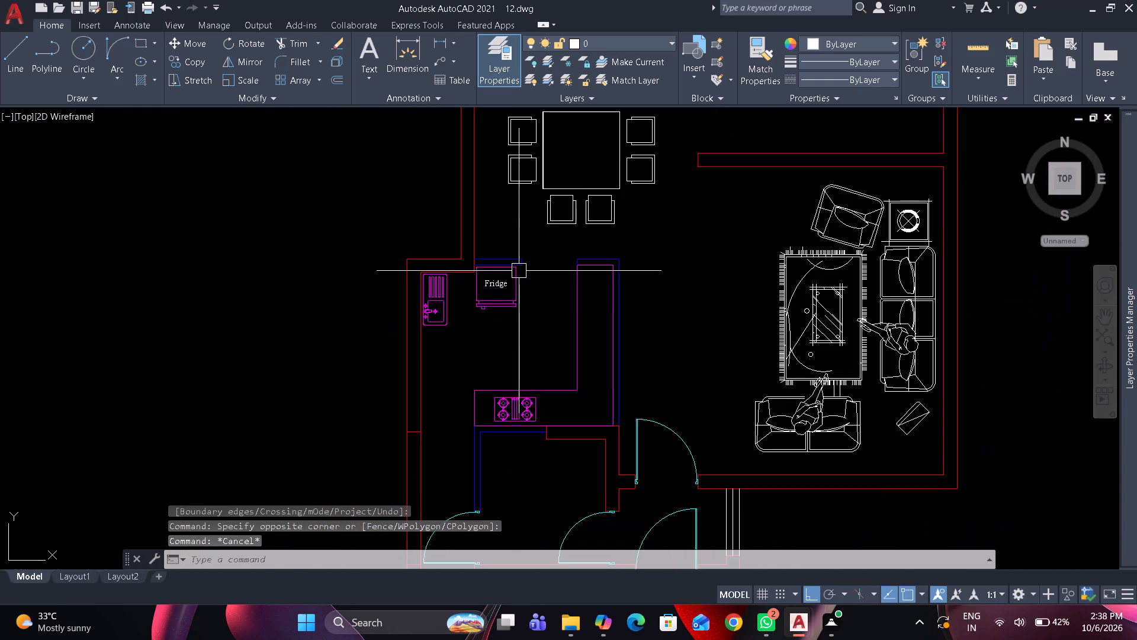
pyautogui.scroll(-1, 519, 271)
pyautogui.moveTo(516, 264); pyautogui.dragTo(511, 251, button='middle')
pyautogui.scroll(1, 489, 280)
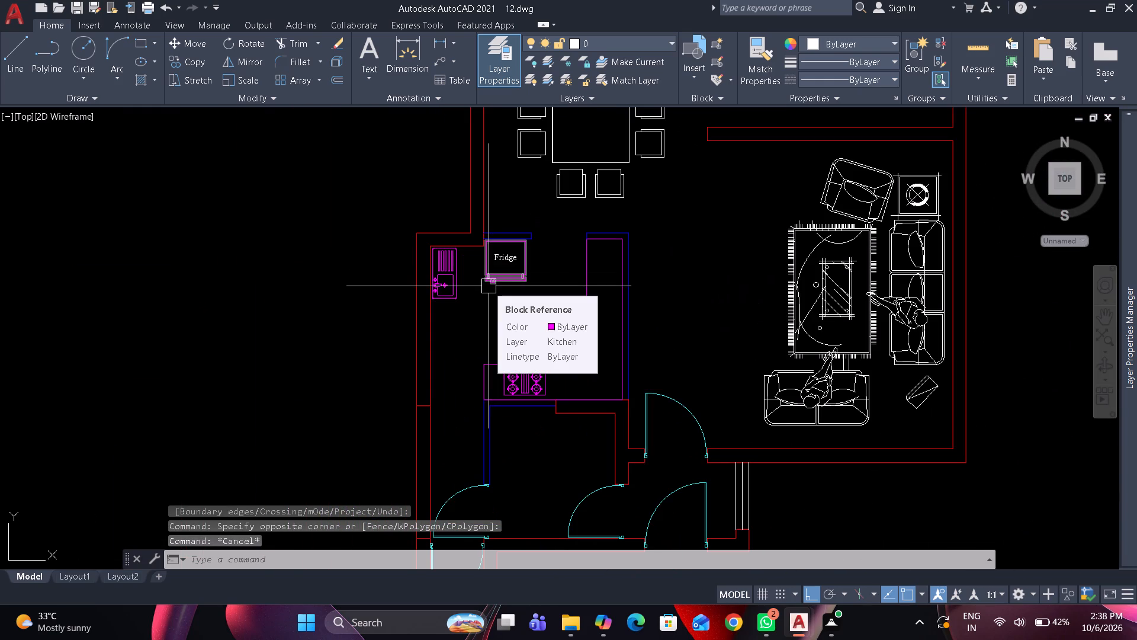
pyautogui.scroll(1, 531, 257)
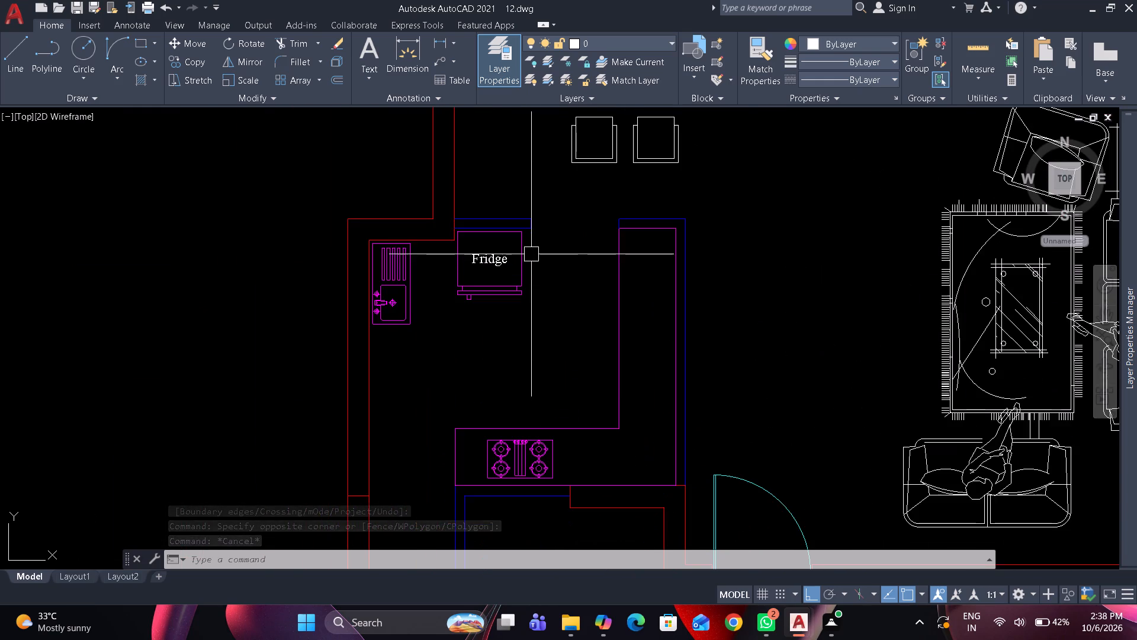
pyautogui.moveTo(534, 236); pyautogui.dragTo(550, 319, button='middle')
pyautogui.scroll(3, 560, 306)
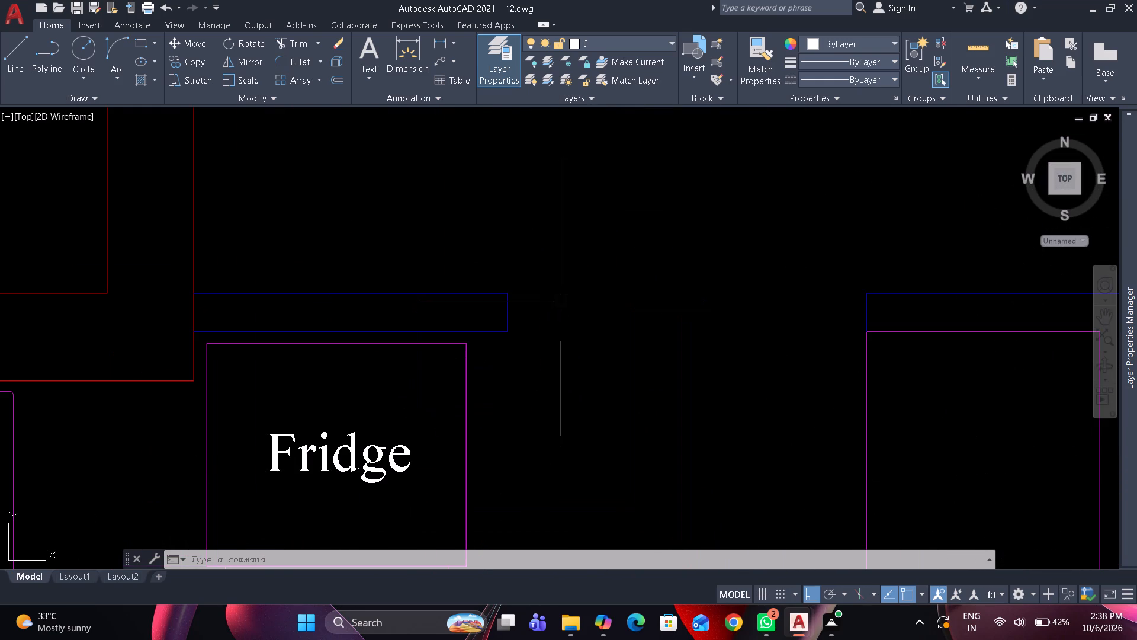
pyautogui.scroll(-2, 561, 300)
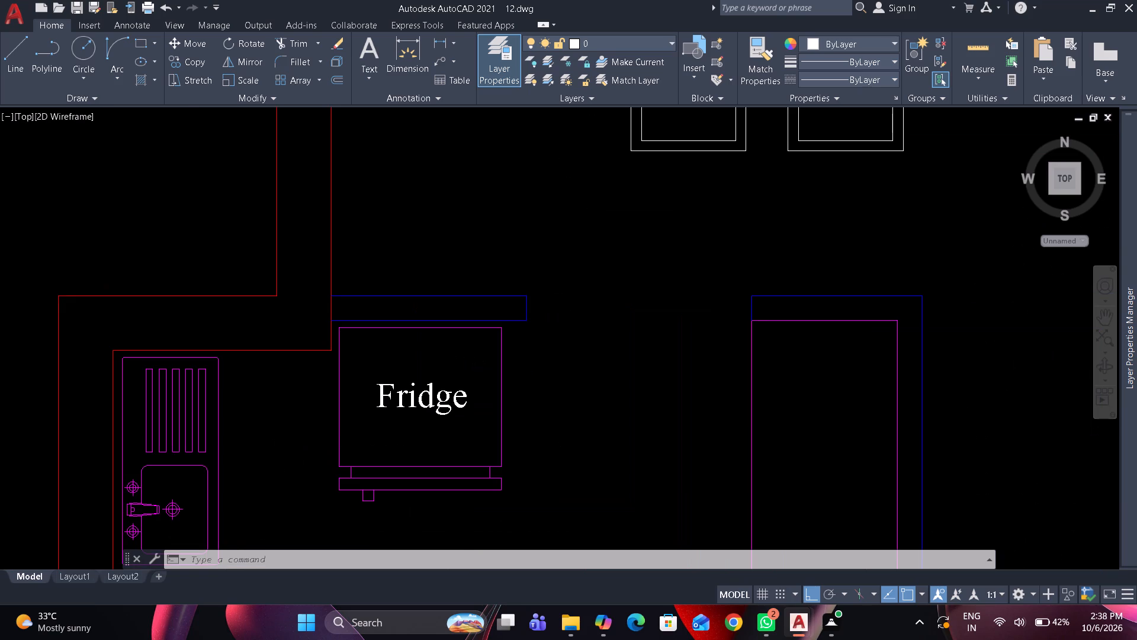
pyautogui.scroll(-3, 561, 300)
pyautogui.moveTo(565, 322); pyautogui.dragTo(573, 388, button='middle')
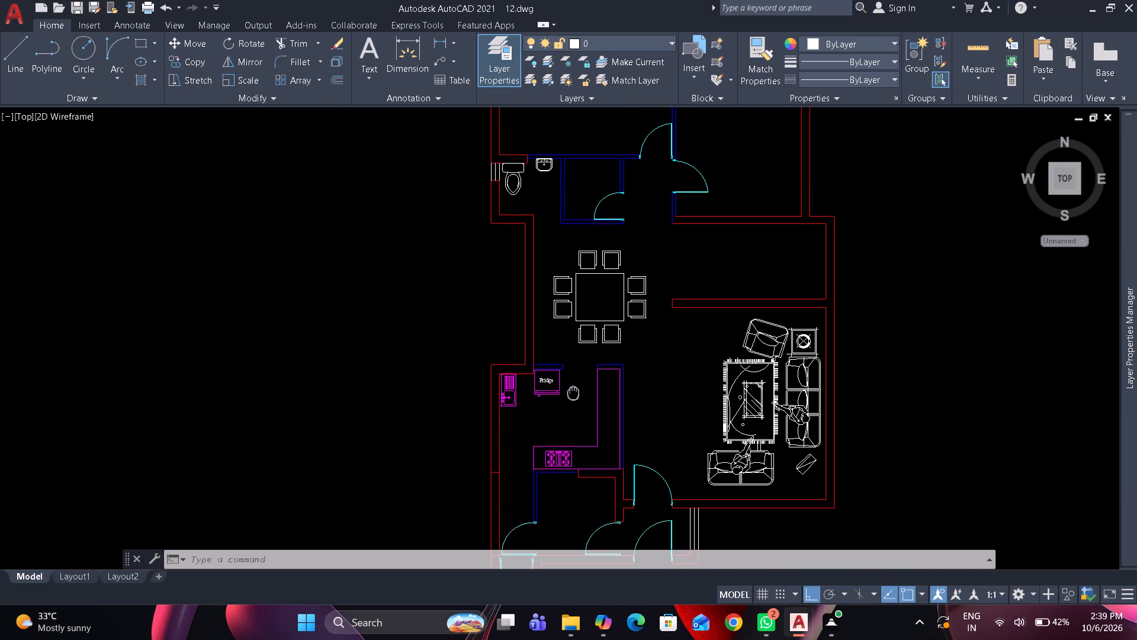
pyautogui.middleClick(573, 404)
pyautogui.scroll(3, 693, 111)
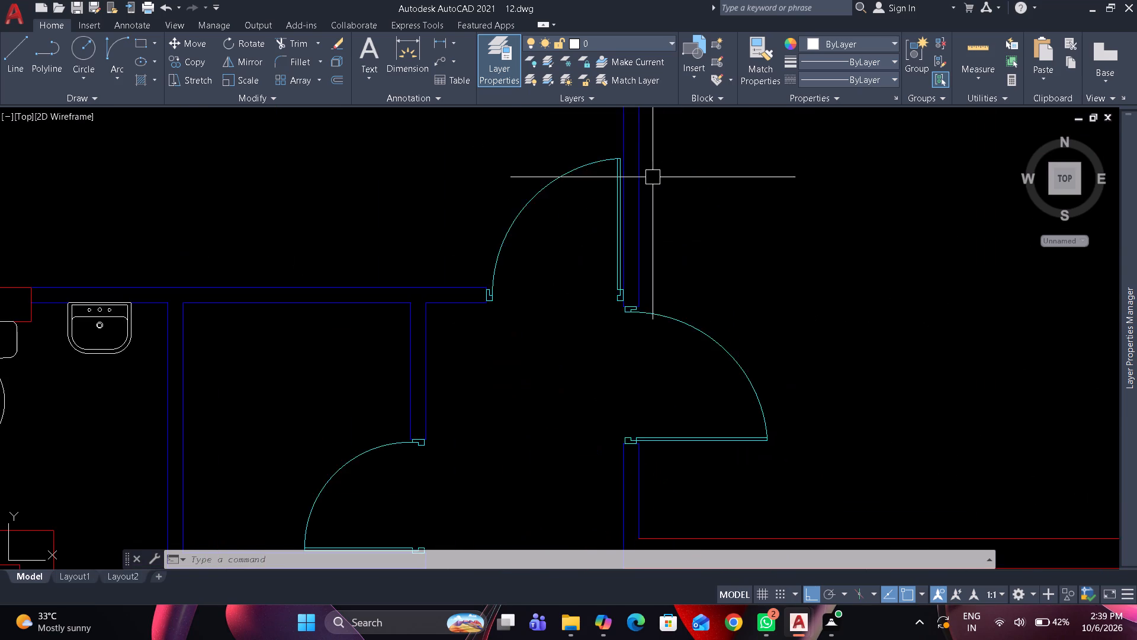
pyautogui.scroll(2, 650, 183)
pyautogui.scroll(1, 615, 397)
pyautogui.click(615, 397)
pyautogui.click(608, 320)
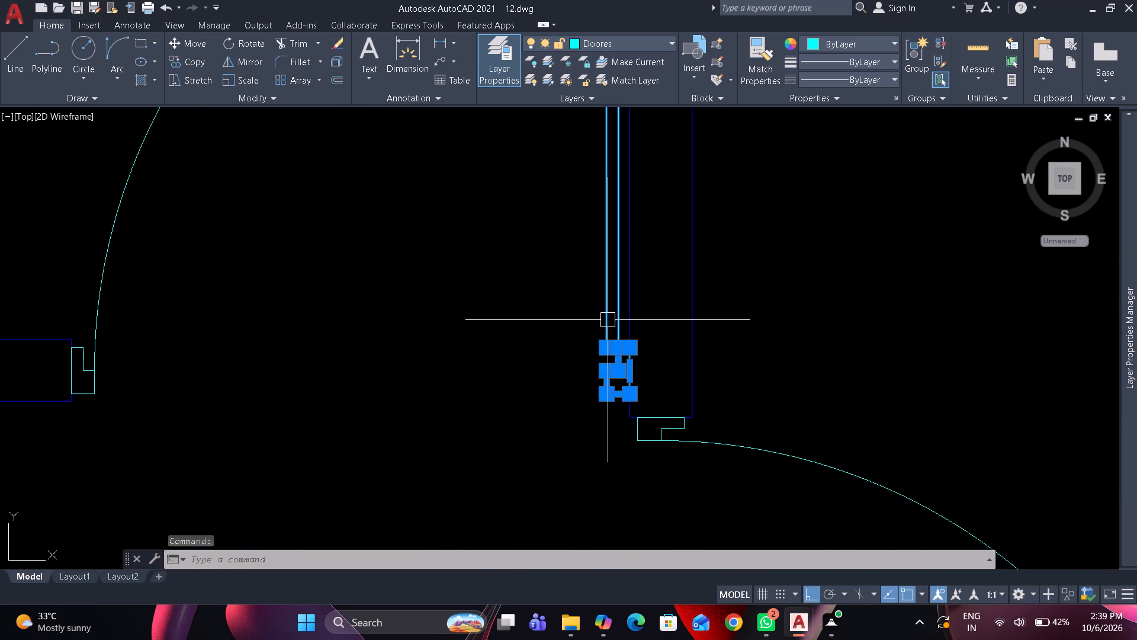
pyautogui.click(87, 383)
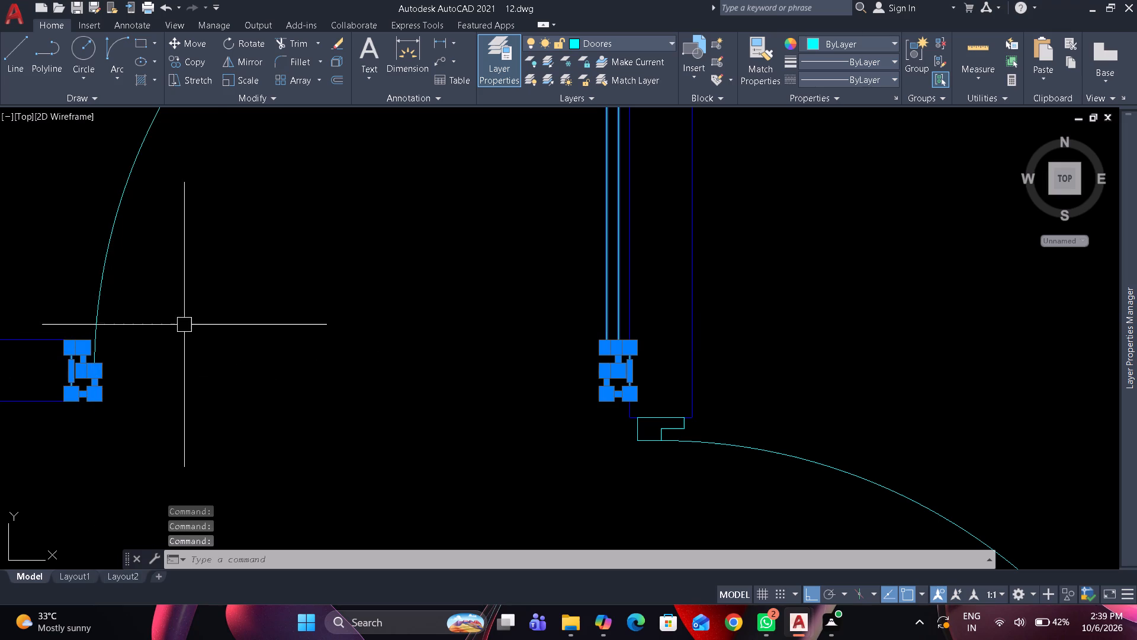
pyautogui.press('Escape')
# Mirror the hinge-side jamb of the north-swinging door about a horizontal line below it, keeping the original.
pyautogui.moveTo(611, 387); pyautogui.dragTo(602, 386)
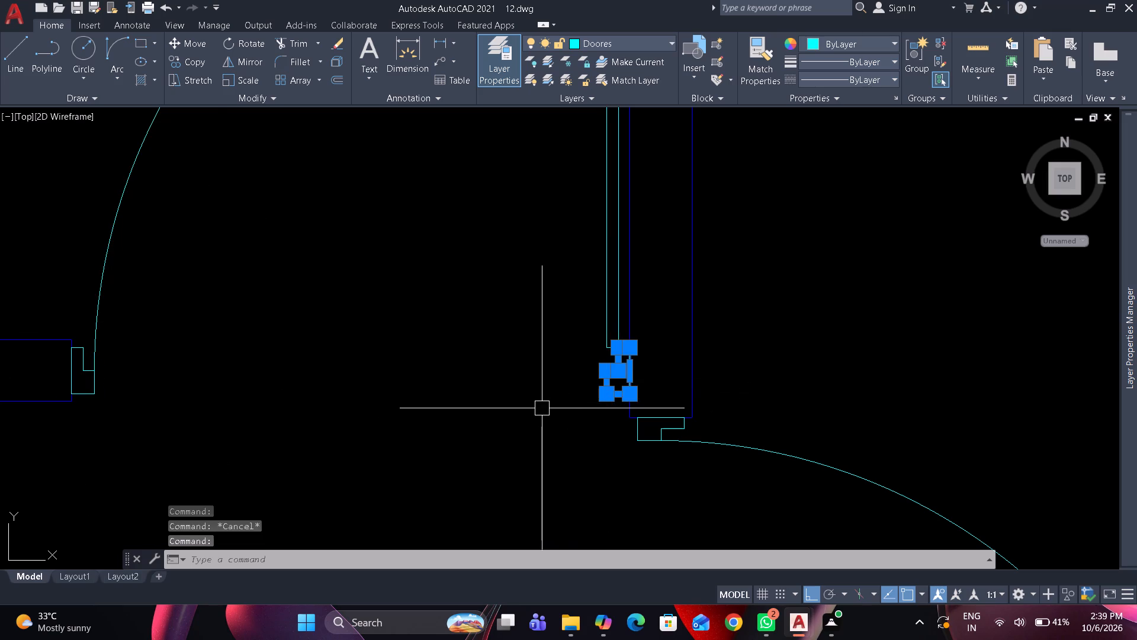
pyautogui.write('mi')
pyautogui.press('space')
pyautogui.click(510, 431)
pyautogui.click(392, 441)
pyautogui.press('space')
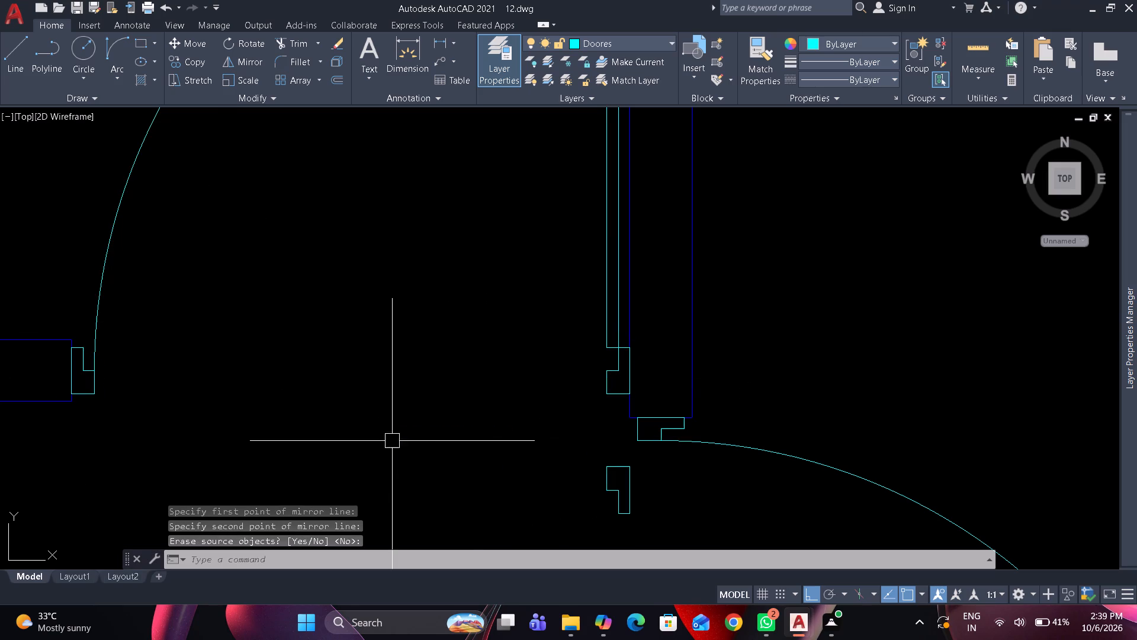
# Move the mirrored jamb by its outer edge midpoint to the middle of the counter wall's end at the kitchen opening.
pyautogui.moveTo(610, 460); pyautogui.dragTo(596, 463)
pyautogui.click(541, 490)
pyautogui.press('m')
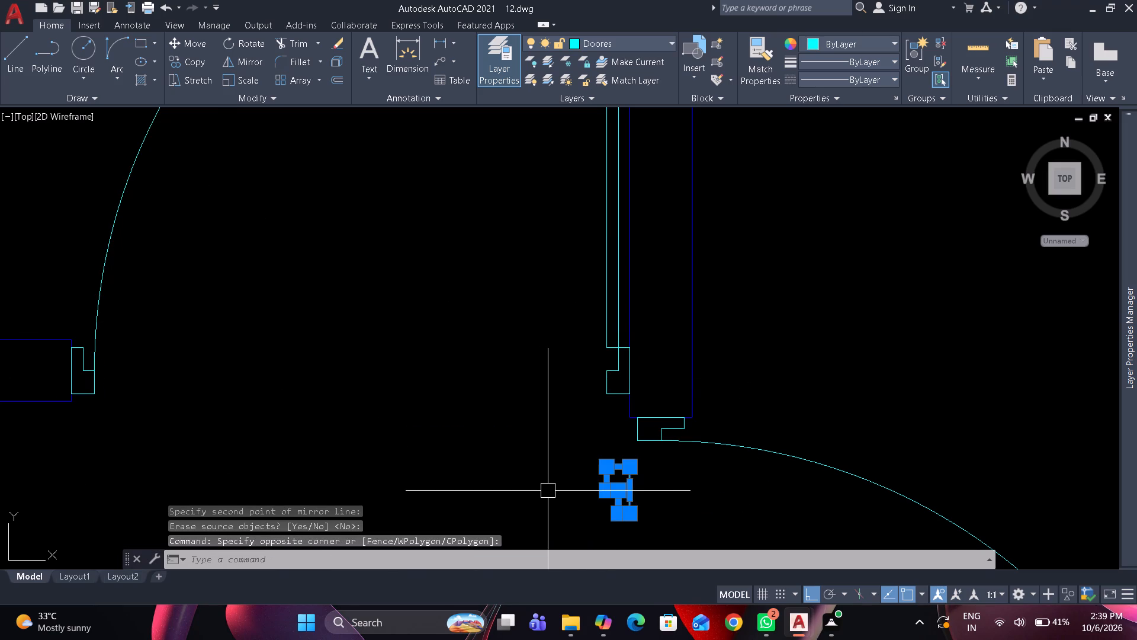
pyautogui.press('space')
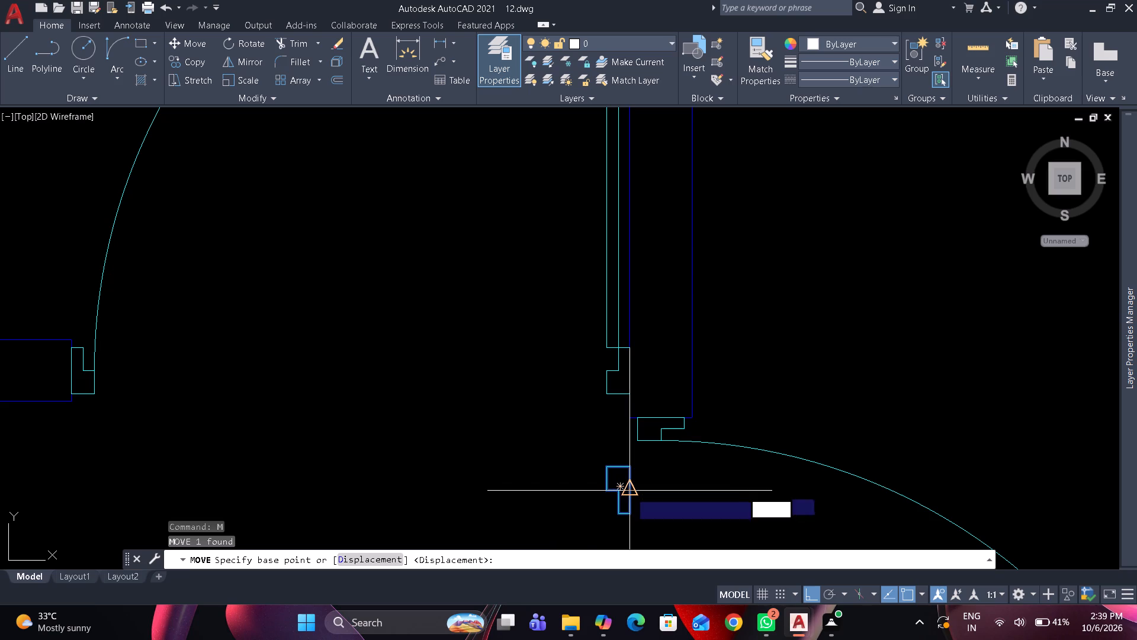
pyautogui.click(631, 494)
pyautogui.scroll(-9, 557, 376)
pyautogui.scroll(4, 533, 453)
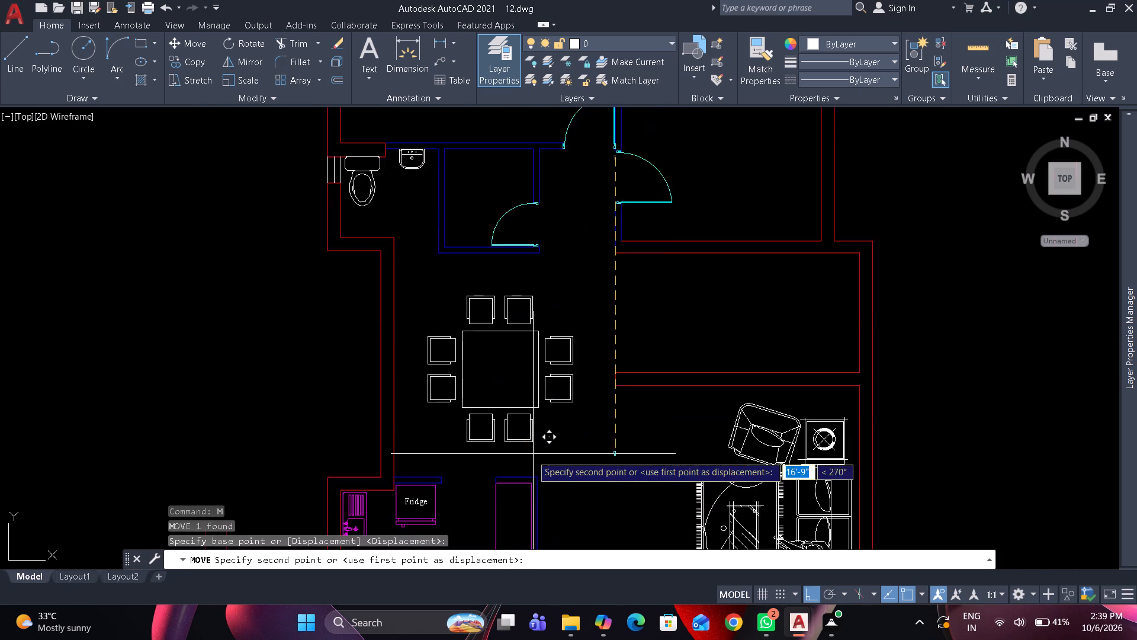
pyautogui.moveTo(499, 481); pyautogui.dragTo(523, 422, button='middle')
pyautogui.scroll(3, 524, 418)
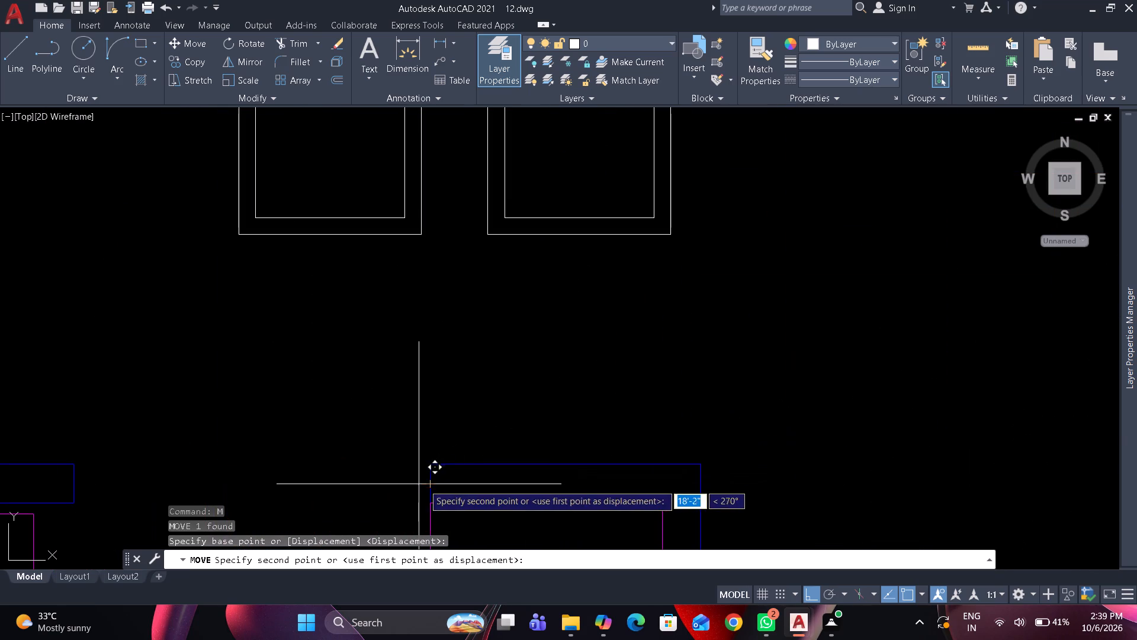
pyautogui.click(424, 484)
# Draw a helper line about 3' long across the kitchen opening, joining the north corners of the two wall ends.
pyautogui.moveTo(434, 422); pyautogui.dragTo(598, 344, button='middle')
pyautogui.press('l')
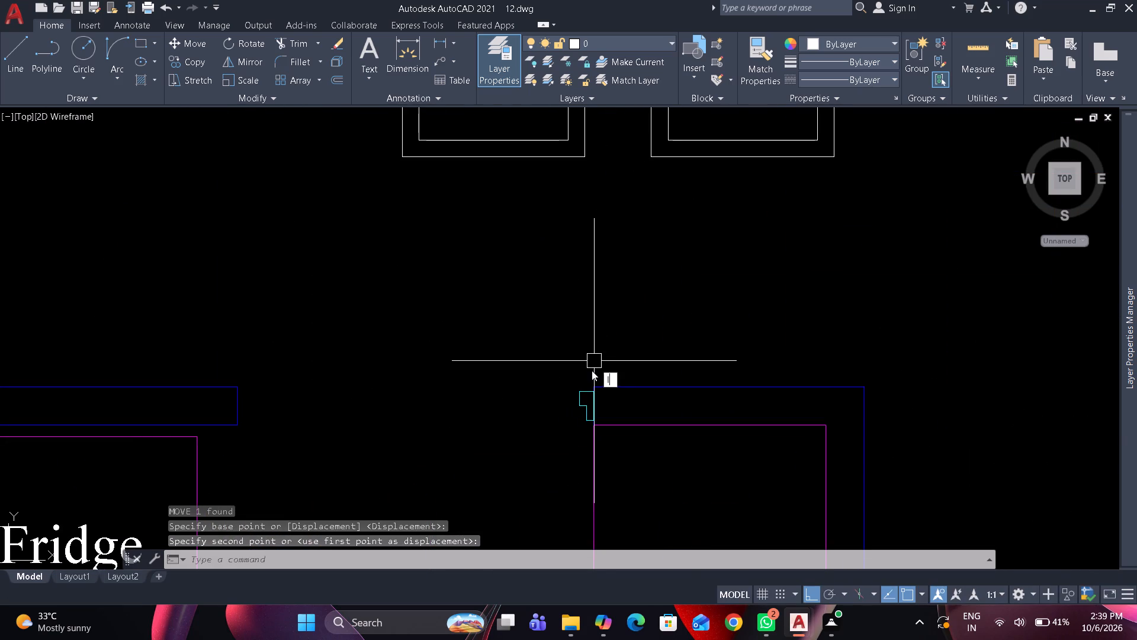
pyautogui.press('space')
pyautogui.moveTo(591, 380); pyautogui.dragTo(584, 379)
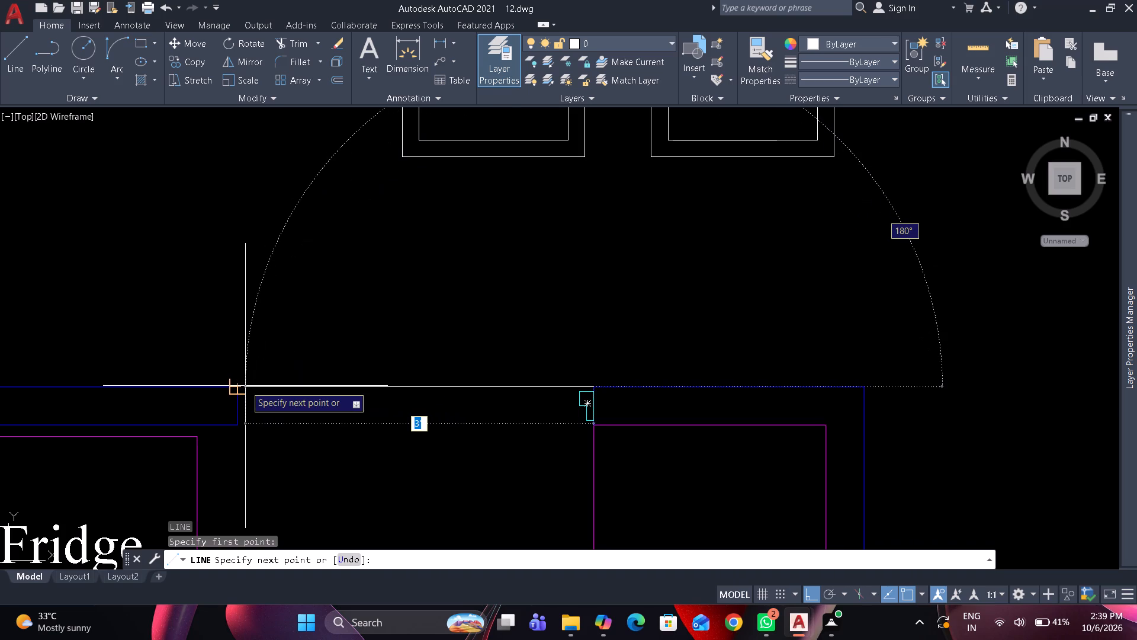
pyautogui.click(235, 389)
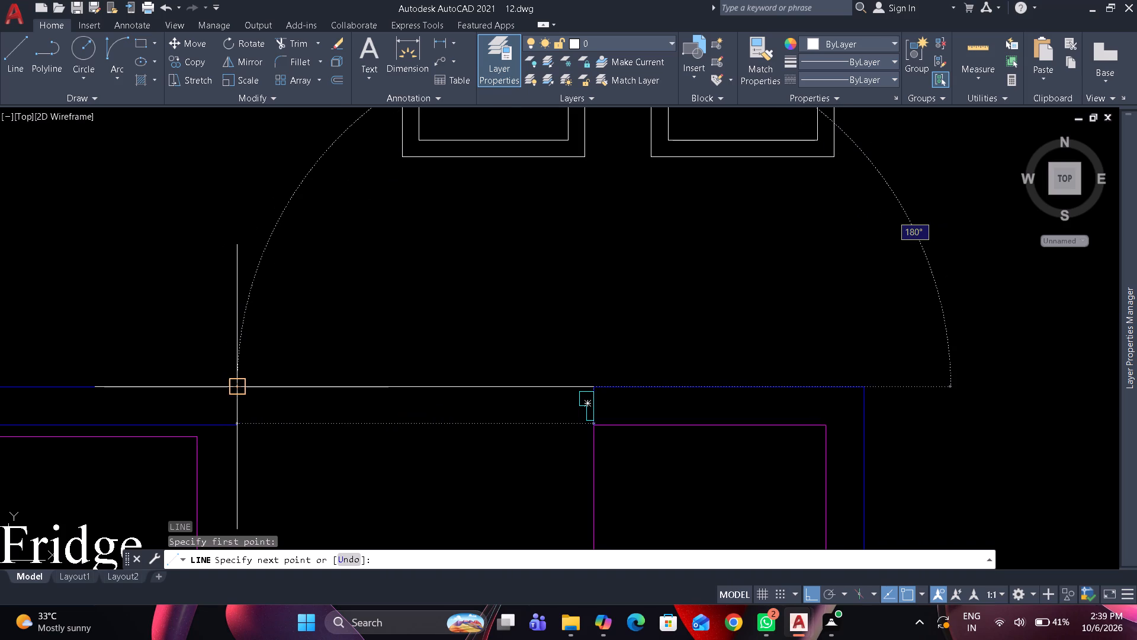
pyautogui.press('space')
# Mirror the jamb about a vertical line through the helper line's midpoint onto the fridge-side wall end, keeping the original.
pyautogui.moveTo(582, 408); pyautogui.dragTo(555, 412)
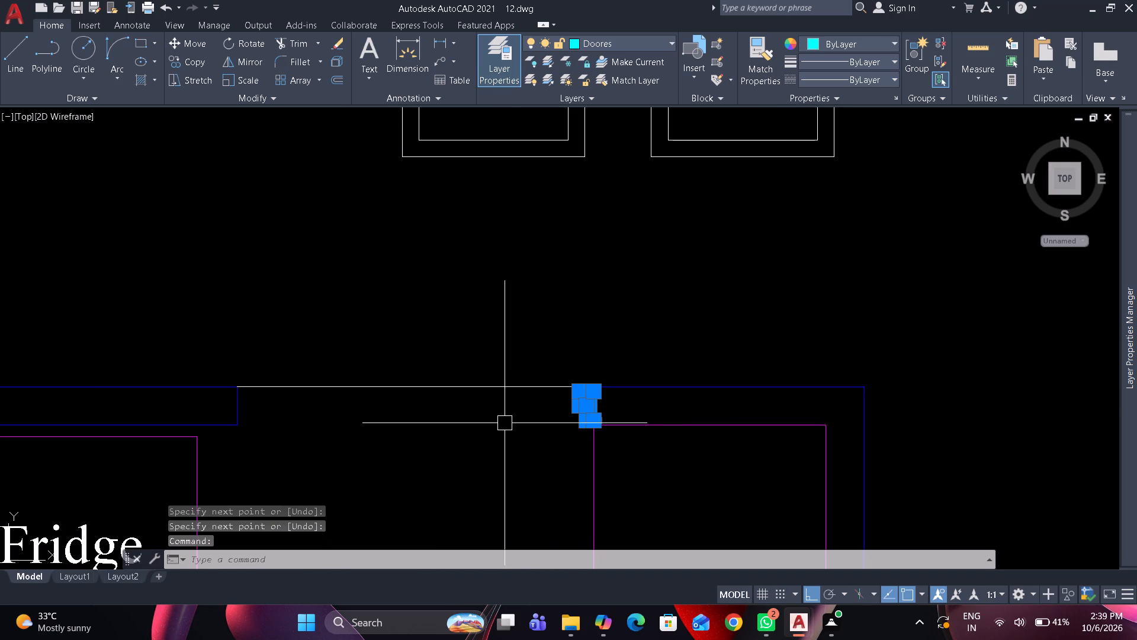
pyautogui.write('mi')
pyautogui.press('space')
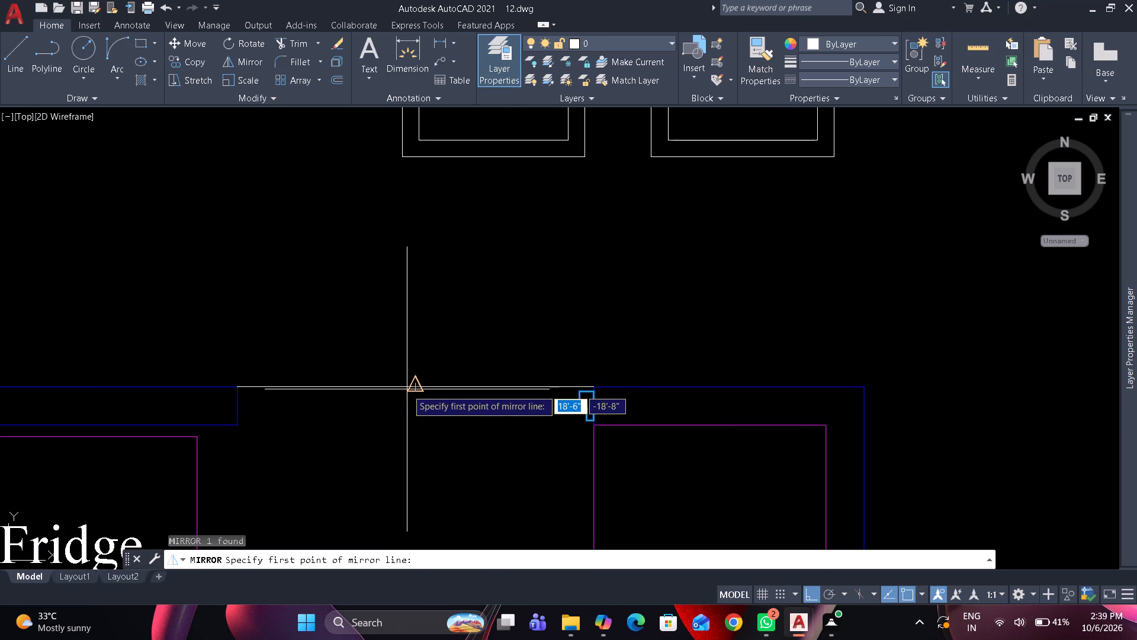
pyautogui.click(407, 389)
pyautogui.click(416, 324)
pyautogui.press('space')
# Erase the helper line across the kitchen opening.
pyautogui.moveTo(381, 363); pyautogui.dragTo(368, 393)
pyautogui.click(366, 400)
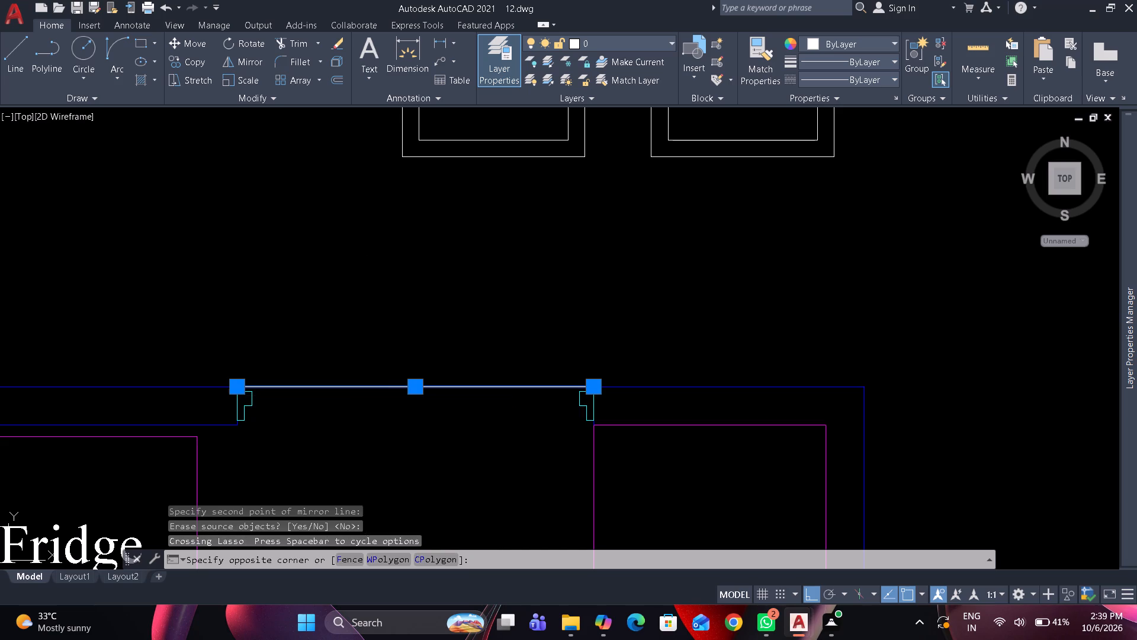
pyautogui.click(360, 407)
pyautogui.write('e')
pyautogui.press('space')
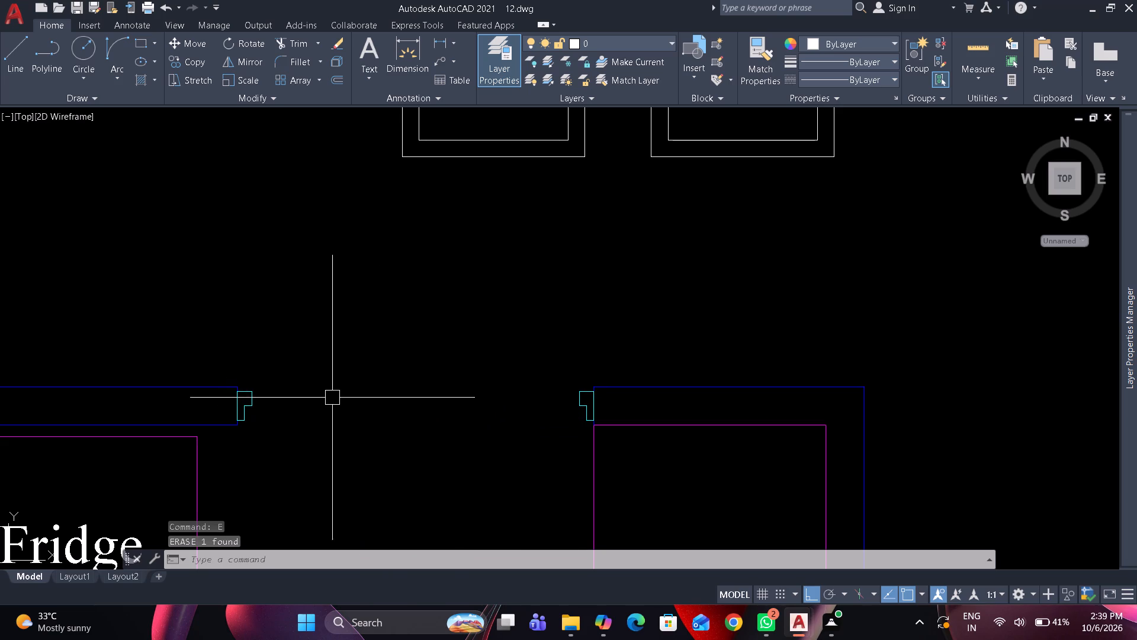
# On the Doores layer, draw a thin rectangular door leaf across the kitchen opening, fitted between the recesses of both jambs.
pyautogui.click(592, 41)
pyautogui.click(599, 103)
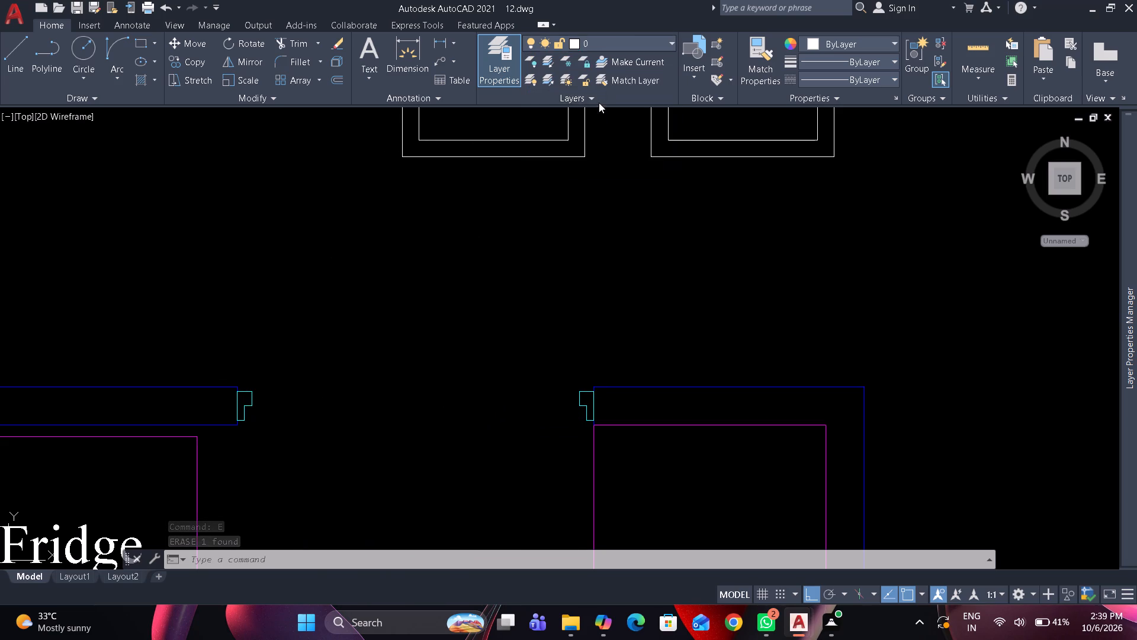
pyautogui.press('Escape')
pyautogui.write('rec')
pyautogui.press('space')
pyautogui.scroll(1, 295, 433)
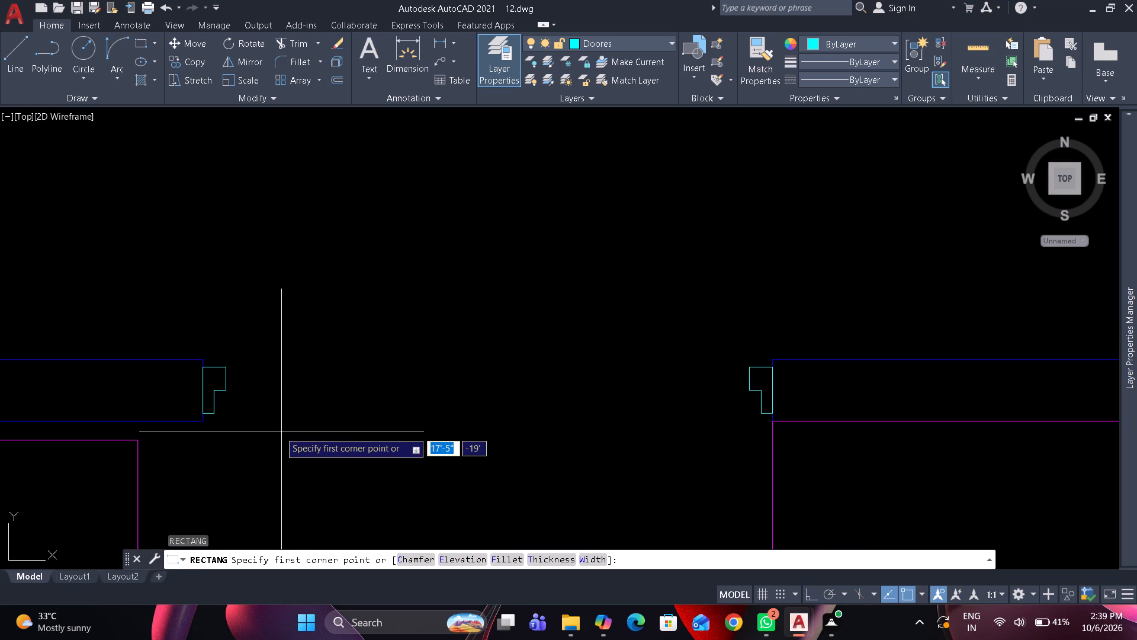
pyautogui.click(217, 412)
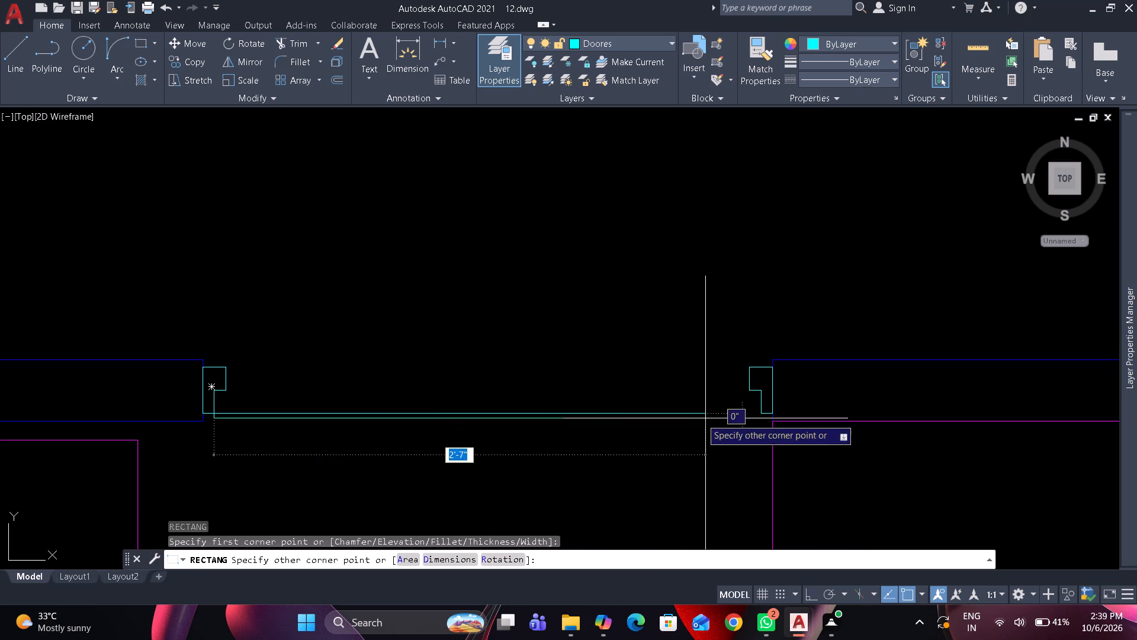
pyautogui.click(754, 404)
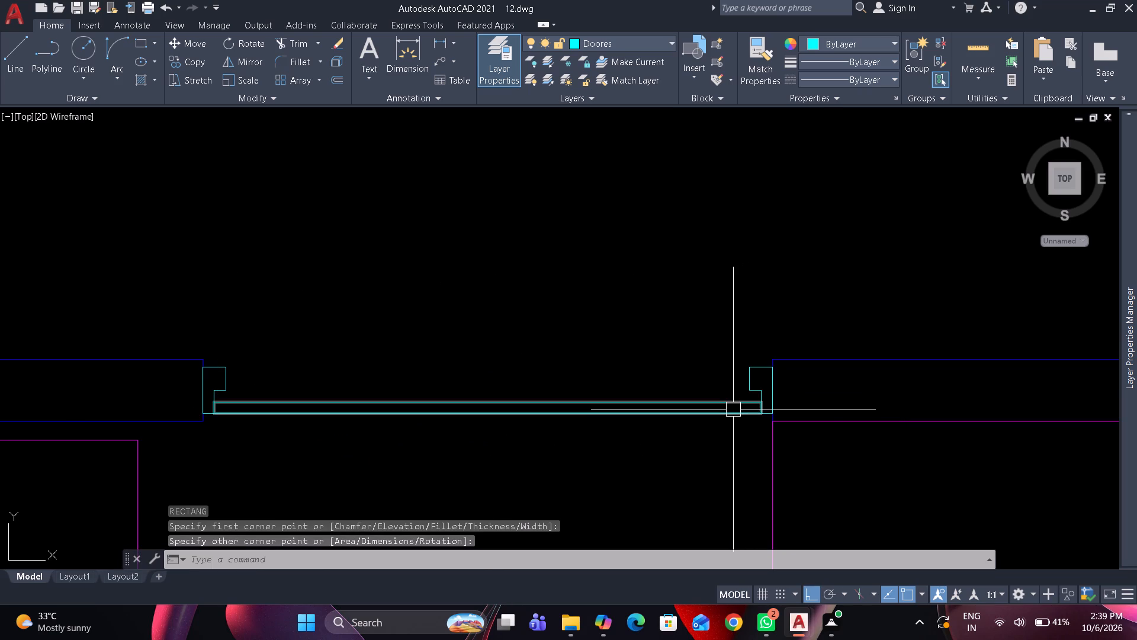
# Rotate the kitchen door leaf 90° about its southeast corner so it stands open southward into the kitchen.
pyautogui.click(733, 409)
pyautogui.write('ro')
pyautogui.press('space')
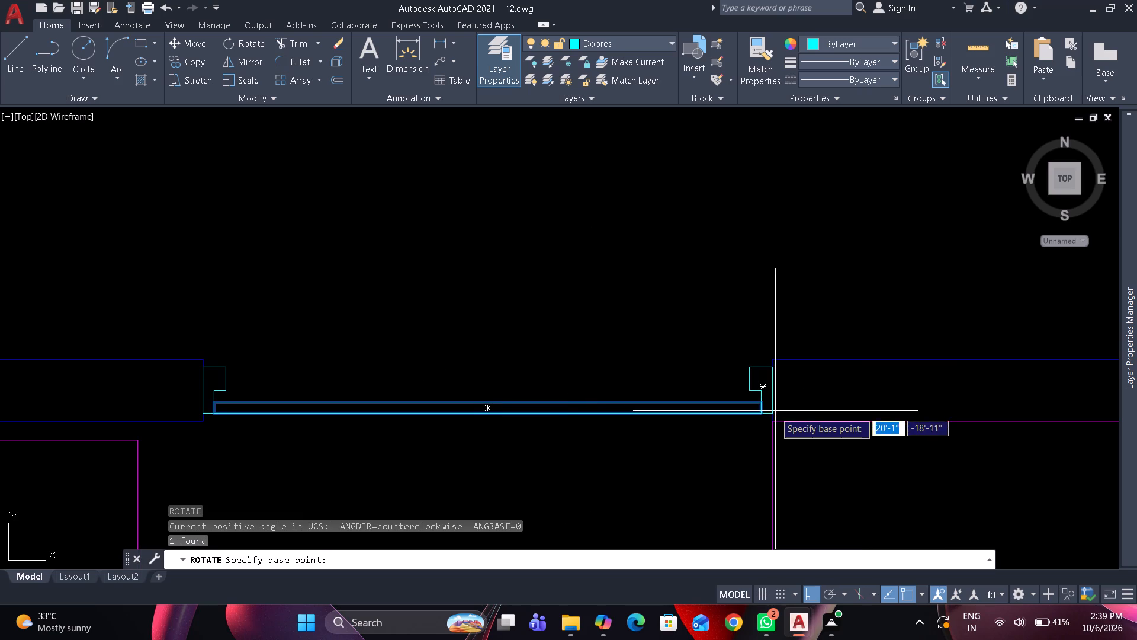
pyautogui.moveTo(761, 417); pyautogui.dragTo(761, 396)
pyautogui.click(757, 277)
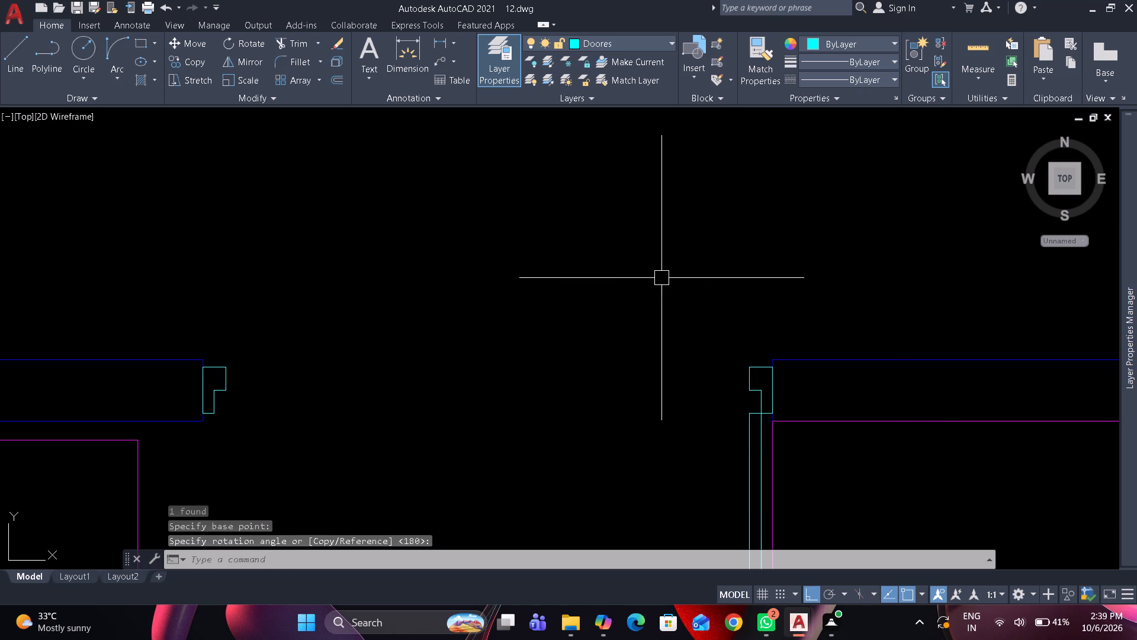
# Draw the kitchen door's swing arc from the leaf's free end to the recess of the fridge-side jamb.
pyautogui.click(112, 49)
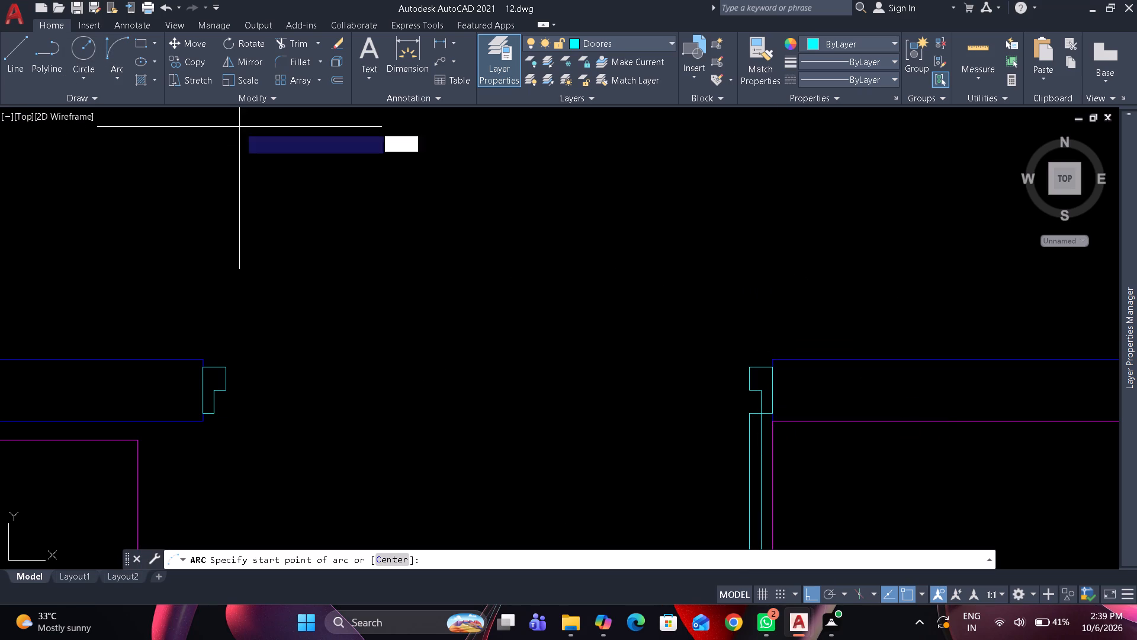
pyautogui.scroll(-3, 375, 212)
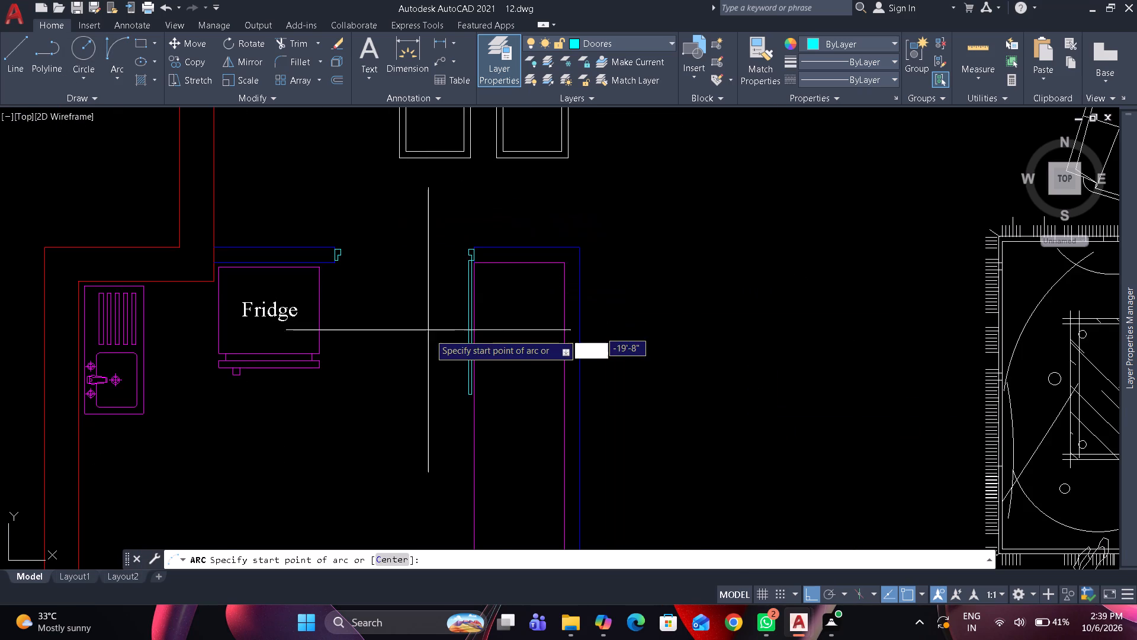
pyautogui.scroll(1, 429, 334)
pyautogui.scroll(1, 487, 401)
pyautogui.click(490, 434)
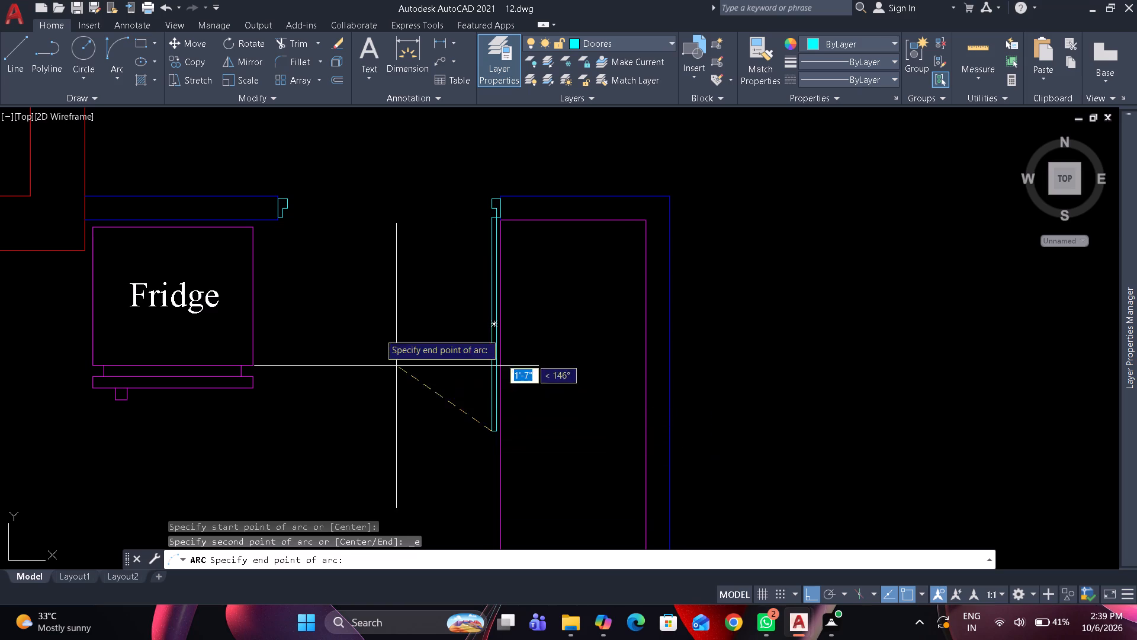
pyautogui.scroll(1, 319, 270)
pyautogui.scroll(1, 274, 206)
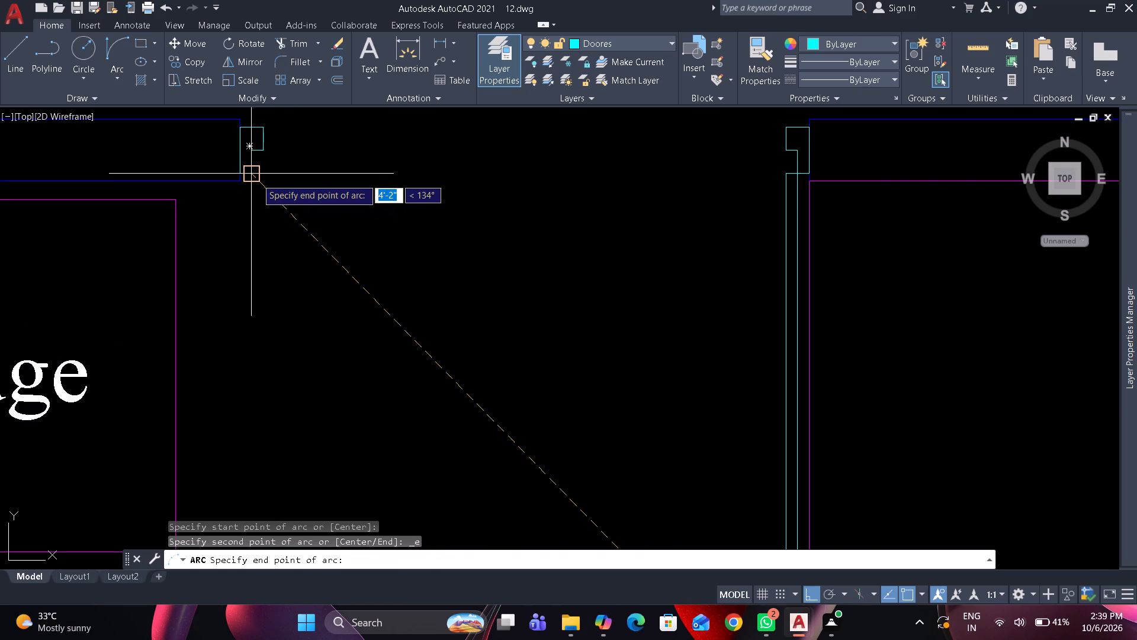
pyautogui.moveTo(256, 178); pyautogui.dragTo(257, 185)
pyautogui.click(262, 299)
# Stretch the west end of the inner-wall line below the stove counter to the wall's west face.
pyautogui.scroll(-1, 307, 313)
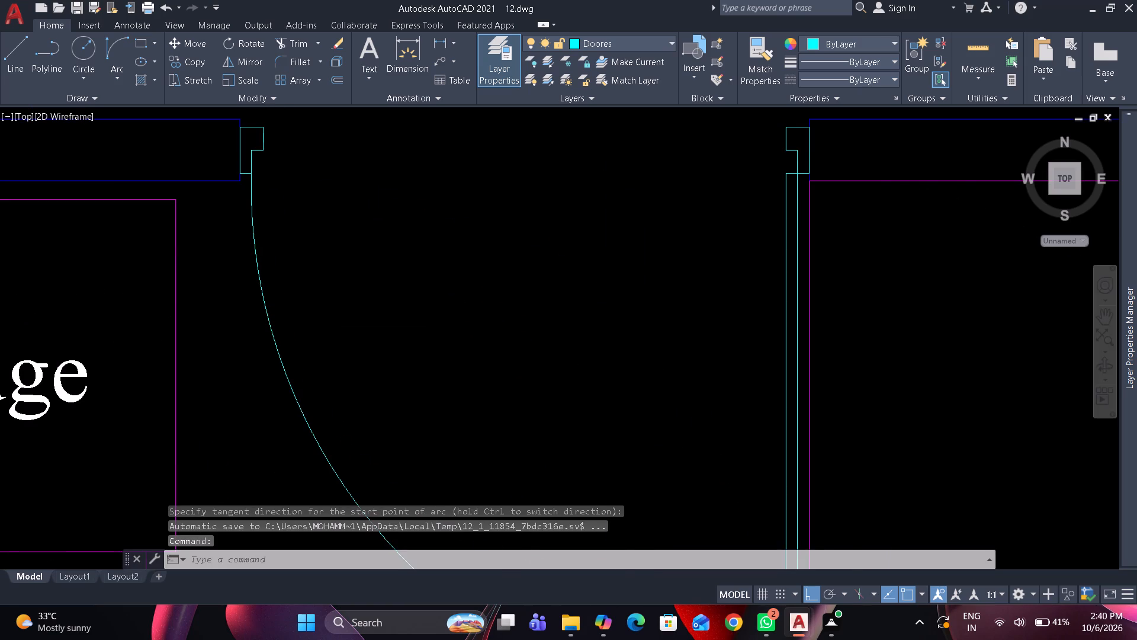
pyautogui.scroll(-1, 314, 308)
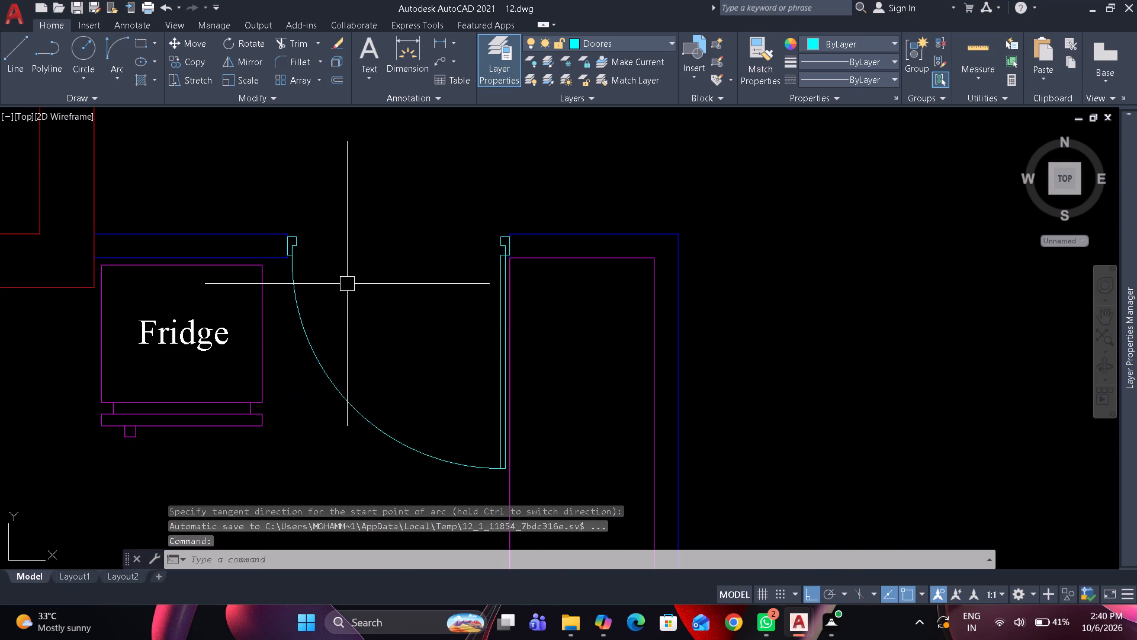
pyautogui.scroll(-3, 370, 260)
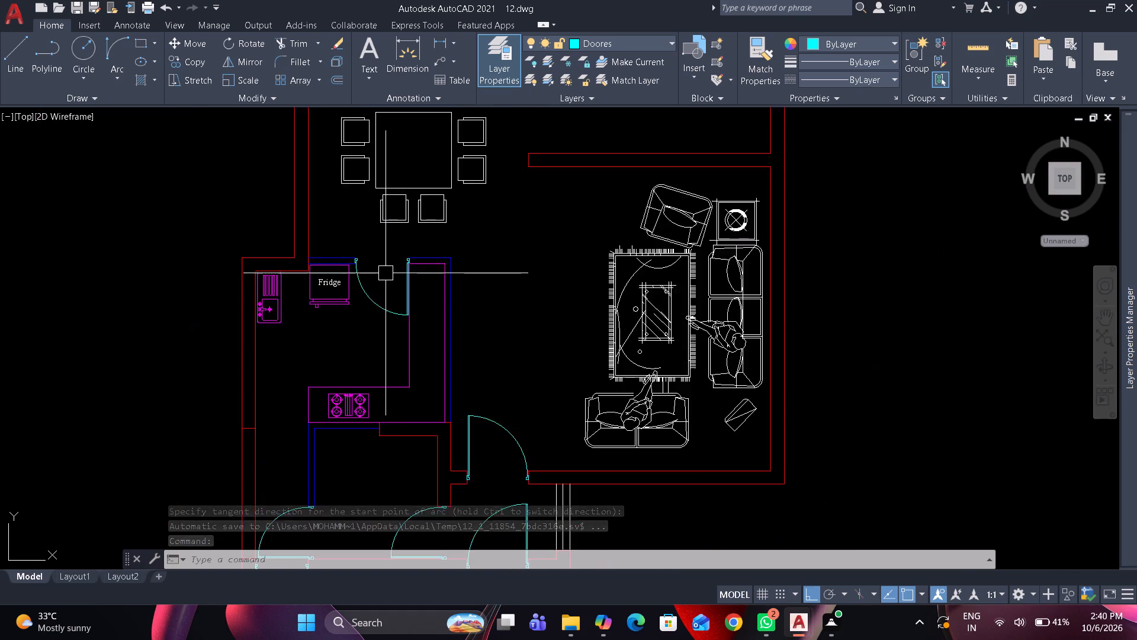
pyautogui.scroll(-1, 386, 273)
pyautogui.moveTo(353, 367); pyautogui.dragTo(403, 228, button='middle')
pyautogui.moveTo(383, 276); pyautogui.dragTo(388, 317, button='middle')
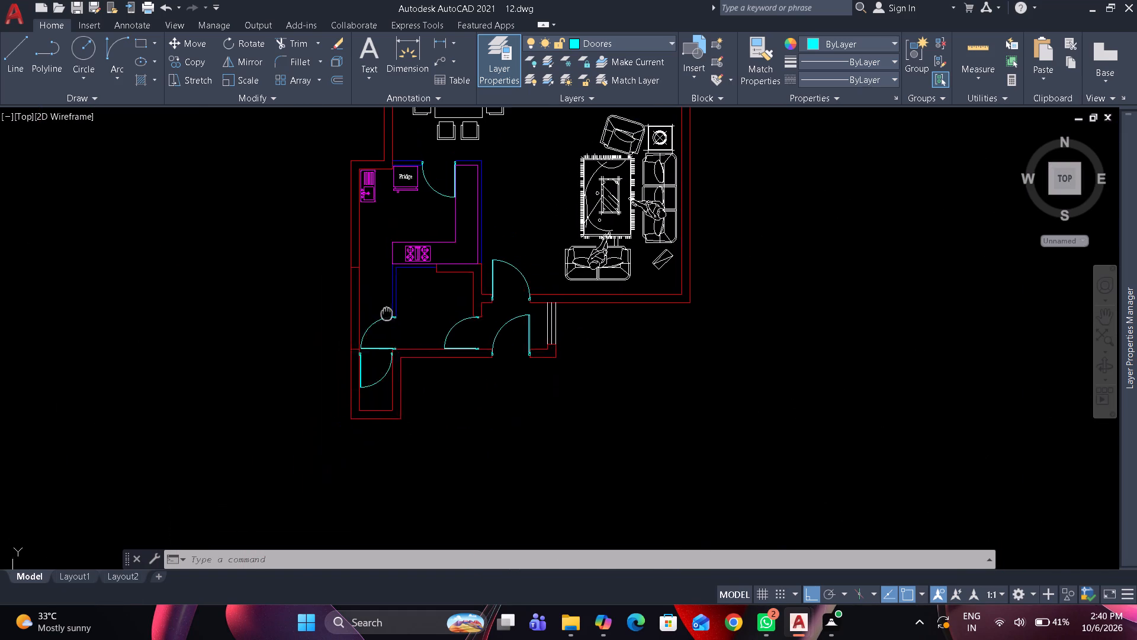
pyautogui.moveTo(388, 317); pyautogui.dragTo(390, 327, button='middle')
pyautogui.scroll(1, 380, 287)
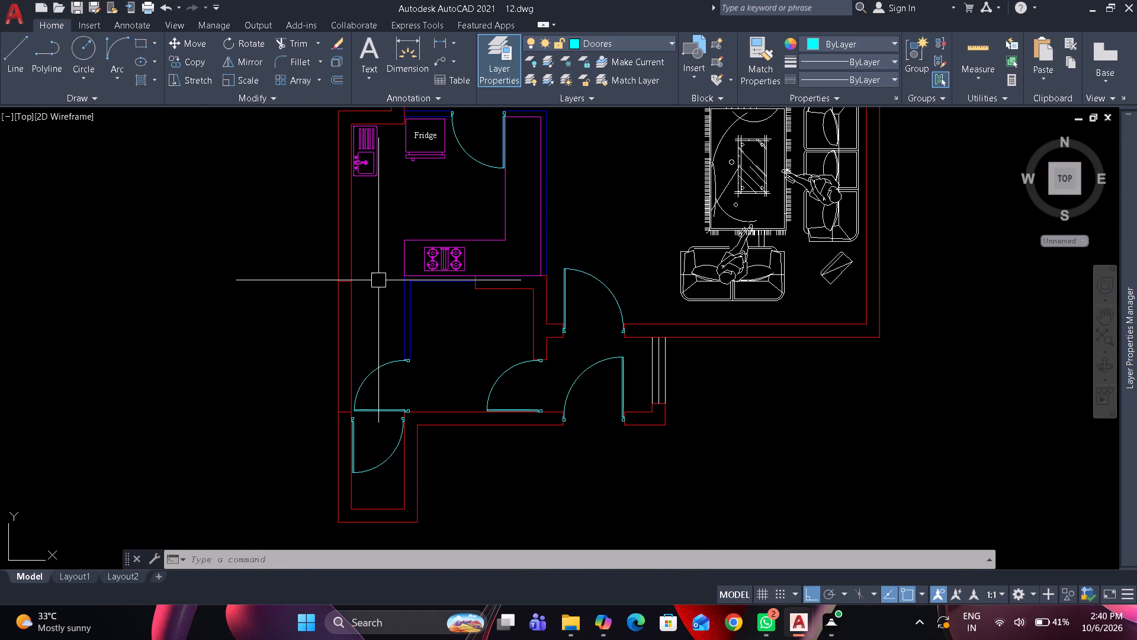
pyautogui.scroll(1, 378, 280)
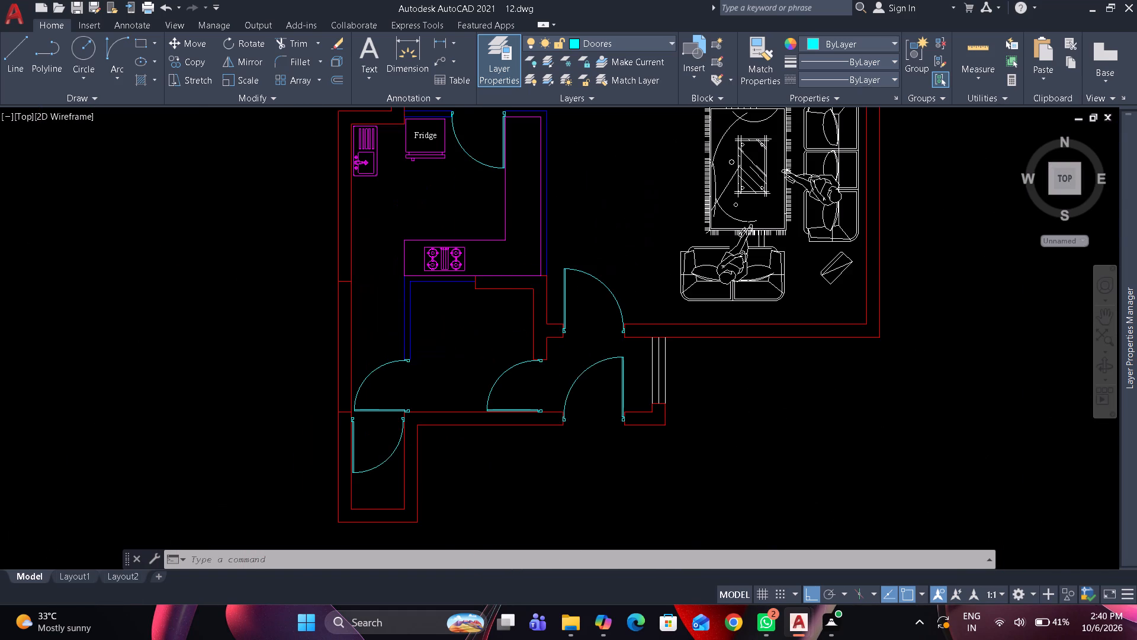
pyautogui.scroll(2, 378, 280)
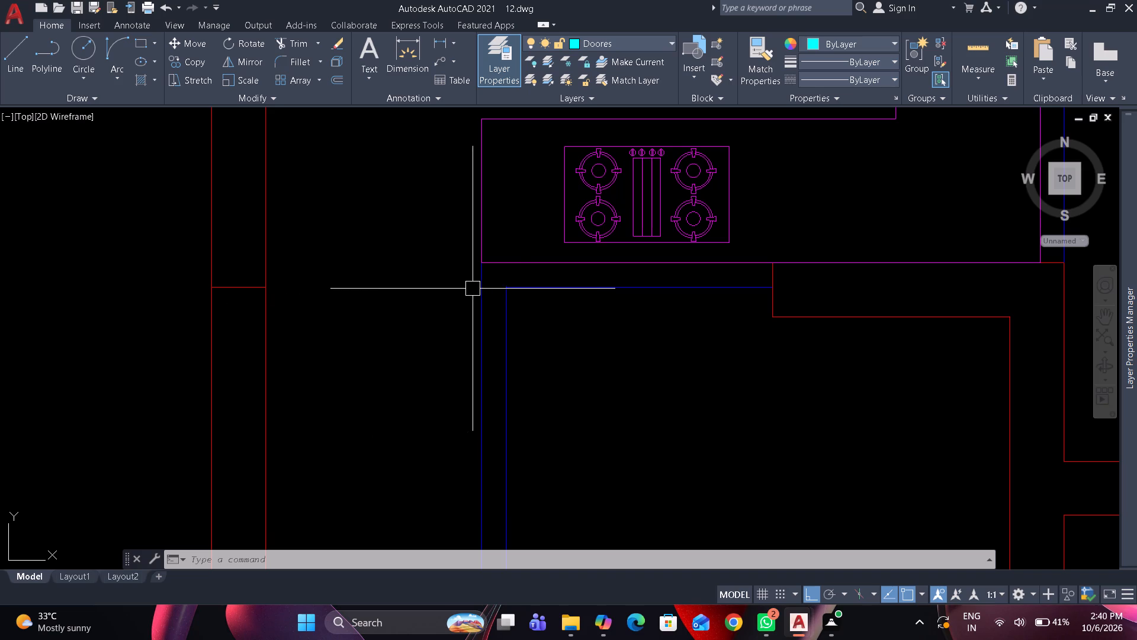
pyautogui.click(524, 288)
pyautogui.click(512, 288)
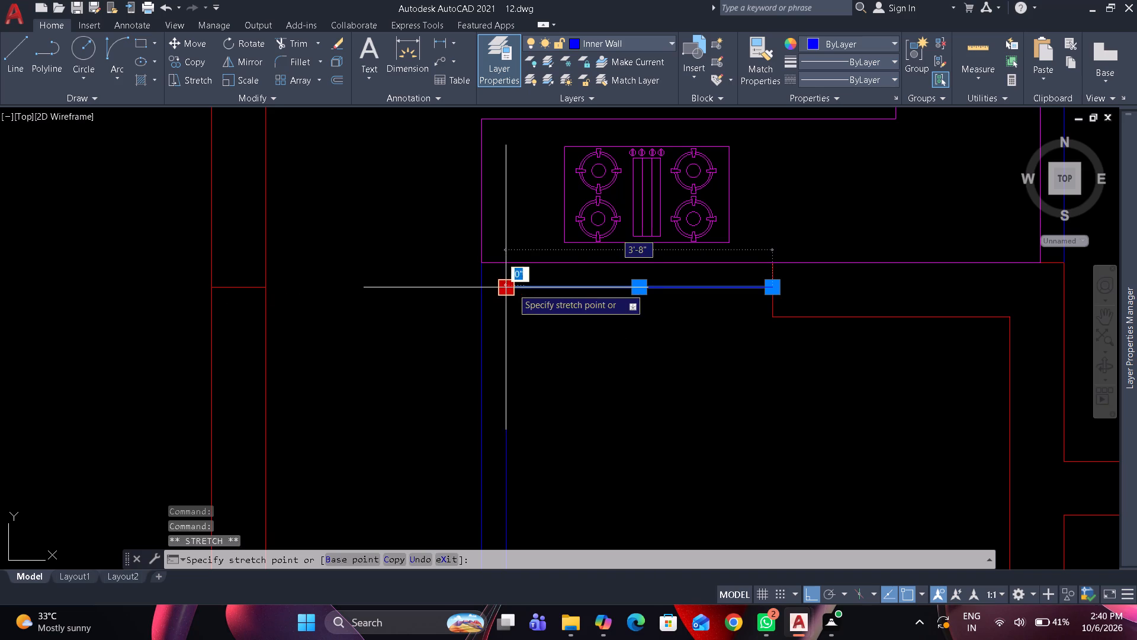
pyautogui.click(488, 288)
pyautogui.scroll(2, 475, 287)
pyautogui.press('Escape')
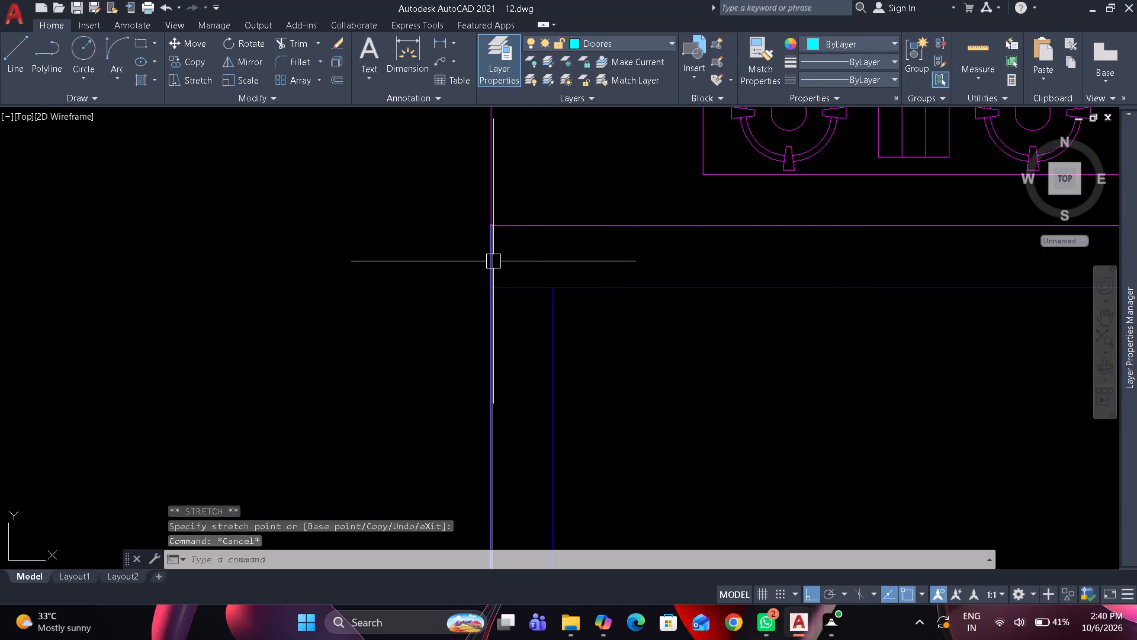
# Shorten the wall's west face line so its north end meets the extended horizontal wall line.
pyautogui.click(490, 263)
pyautogui.moveTo(490, 228); pyautogui.dragTo(490, 235)
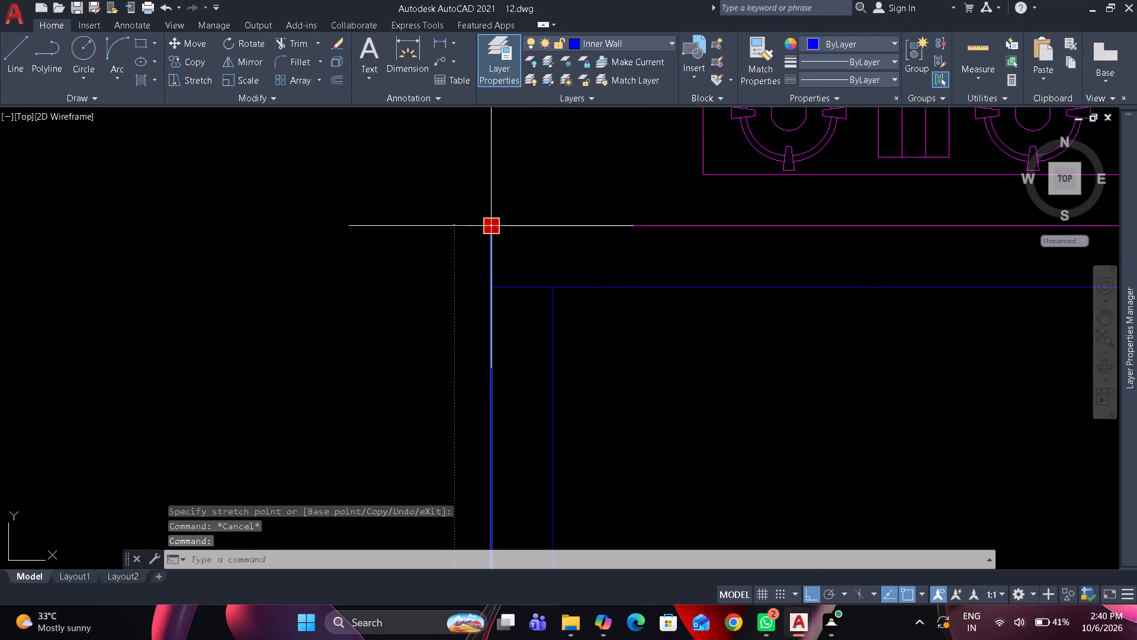
pyautogui.moveTo(490, 235); pyautogui.dragTo(490, 239)
pyautogui.click(493, 288)
pyautogui.press('Escape')
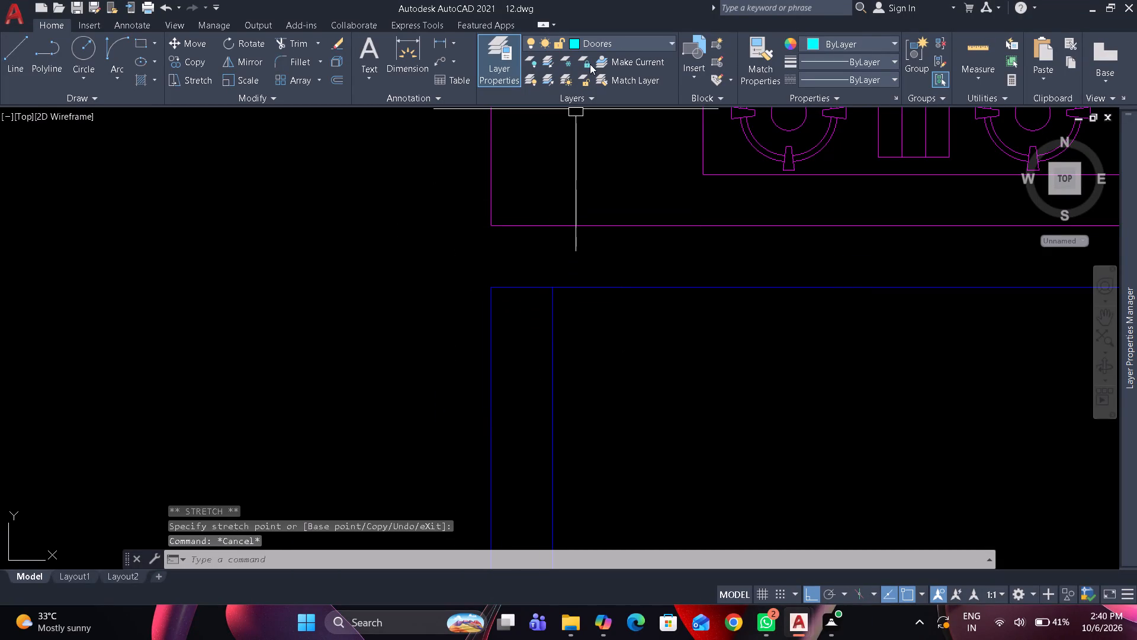
# On the Inner Wall layer, draw a short vertical line from that wall corner north to the stove counter's corner.
pyautogui.click(607, 44)
pyautogui.click(602, 106)
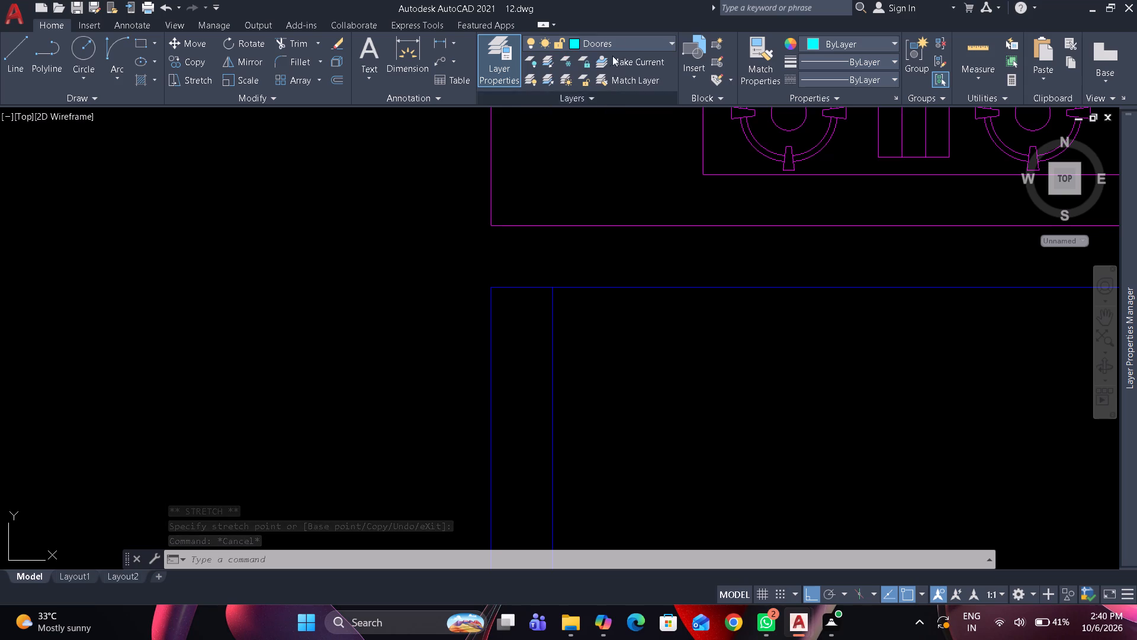
pyautogui.click(619, 36)
pyautogui.click(619, 41)
pyautogui.click(610, 45)
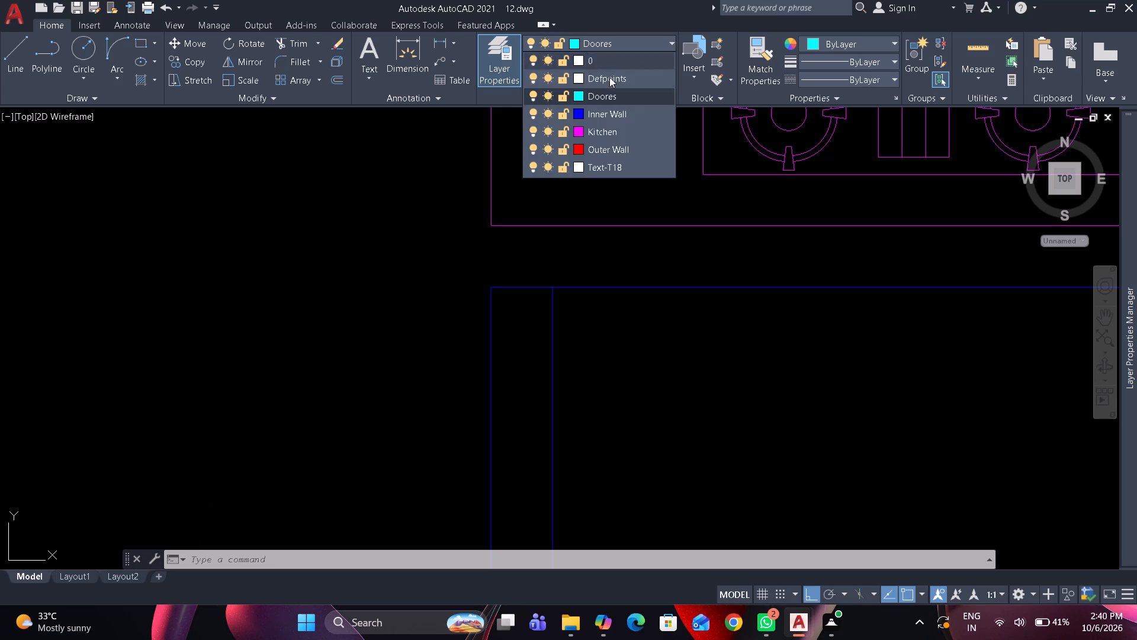
pyautogui.click(607, 110)
pyautogui.press('l')
pyautogui.press('space')
pyautogui.moveTo(490, 289); pyautogui.dragTo(490, 273)
pyautogui.click(494, 220)
pyautogui.press('space')
# Trim the horizontal wall line between the two vertical faces of the inner wall.
pyautogui.scroll(-1, 390, 286)
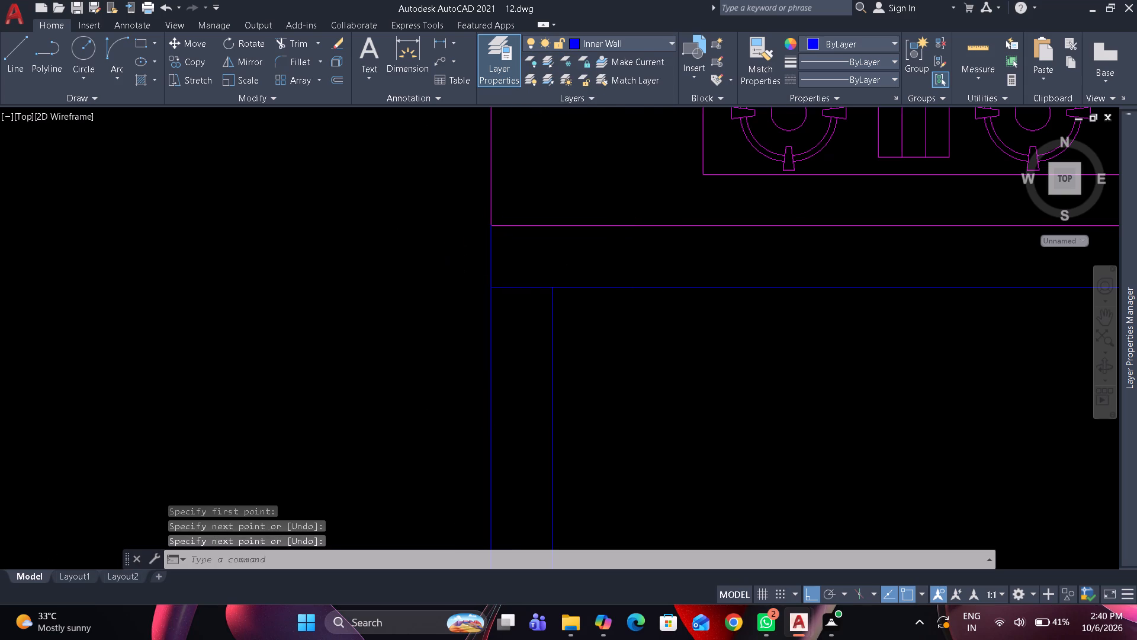
pyautogui.press('t')
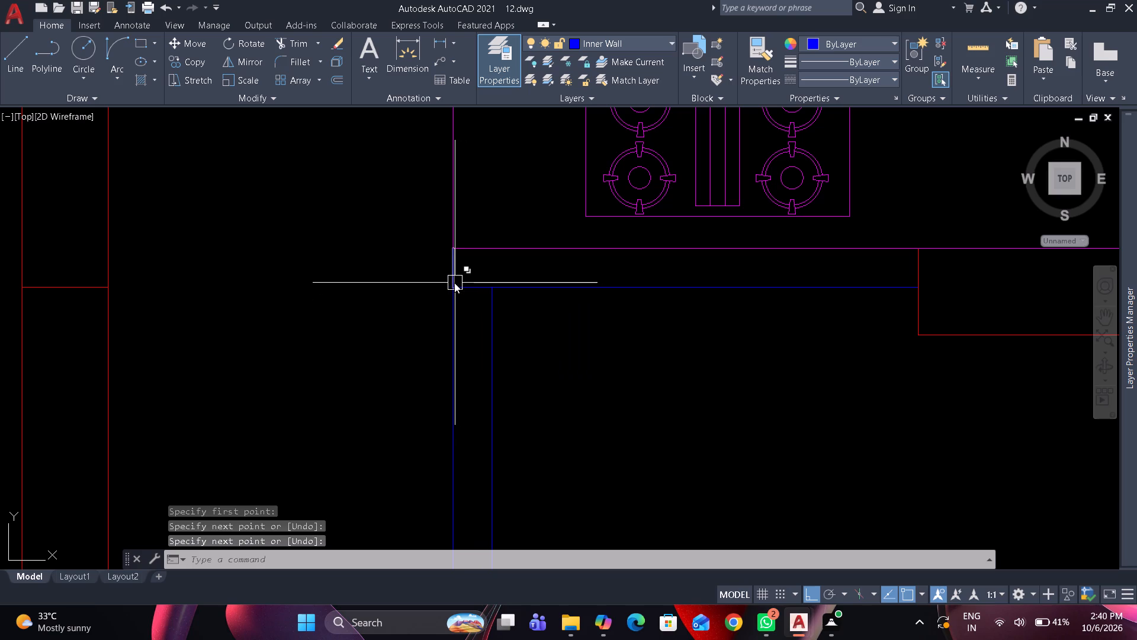
pyautogui.press('r')
pyautogui.press('space')
pyautogui.click(477, 283)
pyautogui.press('space')
# Measure the gap between the inner wall's west face beside the stove counter and the outer wall.
pyautogui.scroll(-3, 346, 288)
pyautogui.moveTo(346, 288); pyautogui.dragTo(537, 306, button='middle')
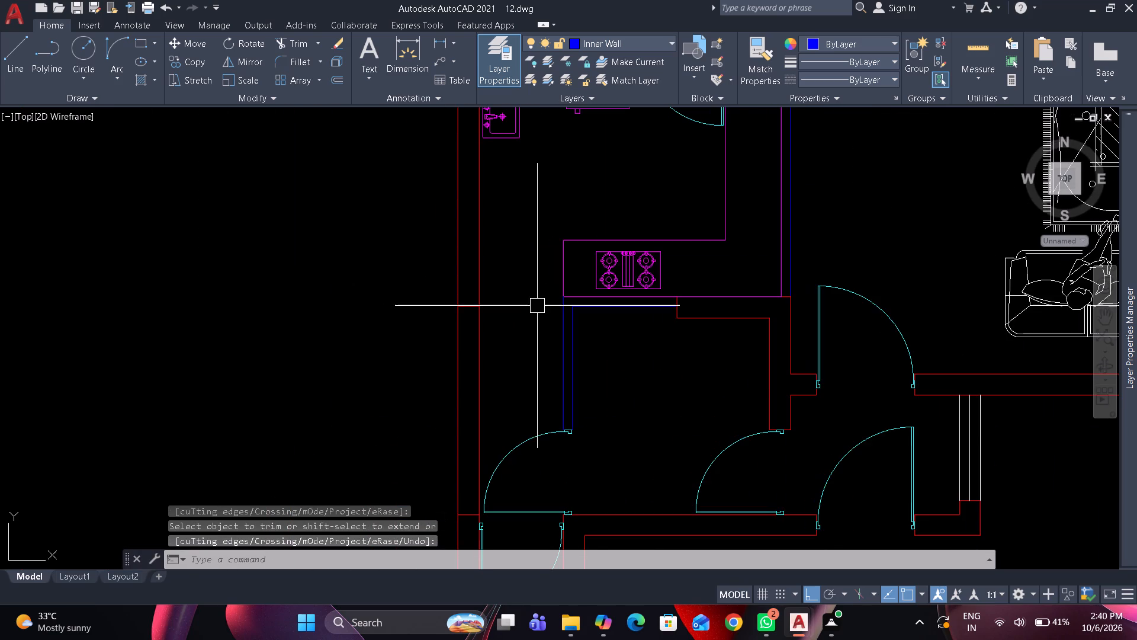
pyautogui.scroll(2, 532, 306)
pyautogui.write('dim')
pyautogui.press('space')
pyautogui.click(610, 288)
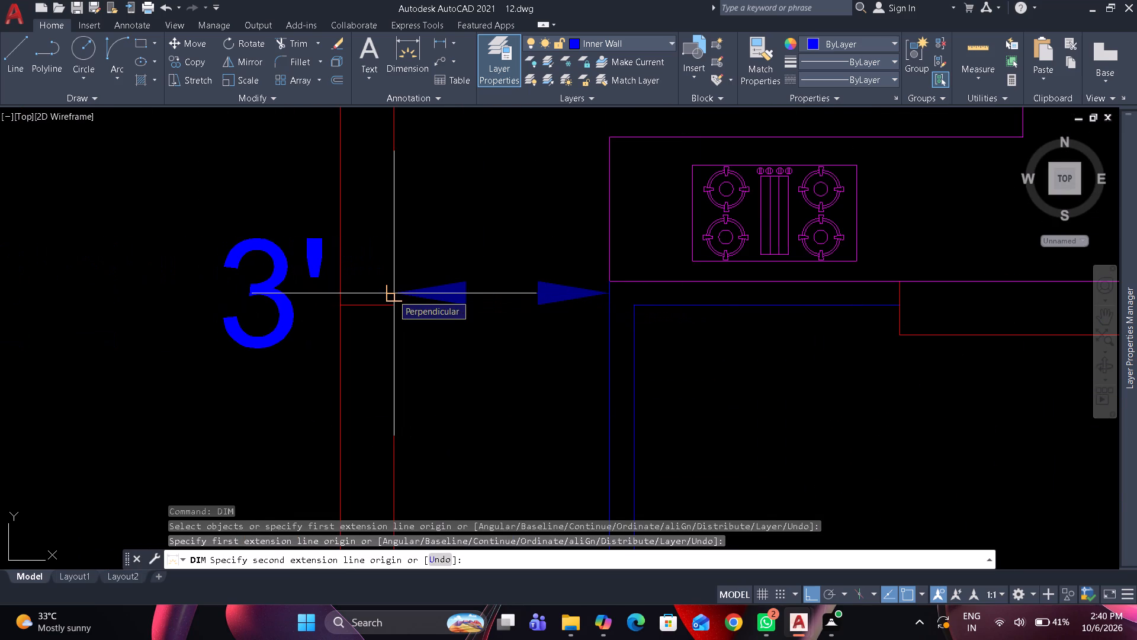
pyautogui.press('Escape')
# Mirror the west bathroom's door with both jambs about a horizontal line south of it, keeping the original.
pyautogui.scroll(-6, 403, 287)
pyautogui.moveTo(444, 260); pyautogui.dragTo(449, 362, button='middle')
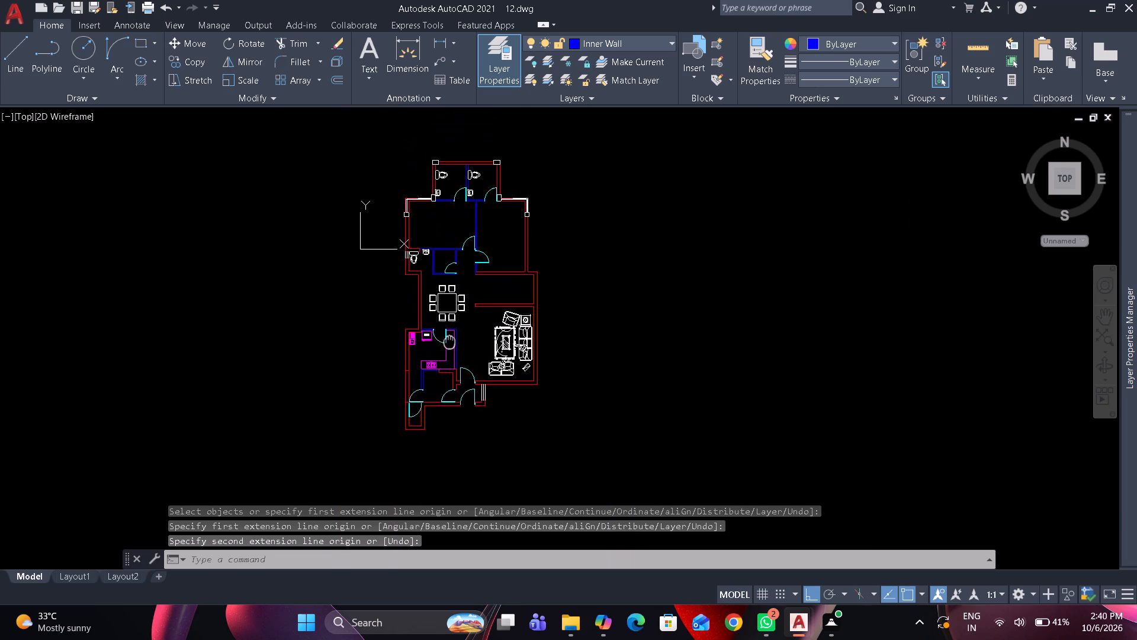
pyautogui.moveTo(449, 362); pyautogui.dragTo(449, 366, button='middle')
pyautogui.scroll(5, 461, 220)
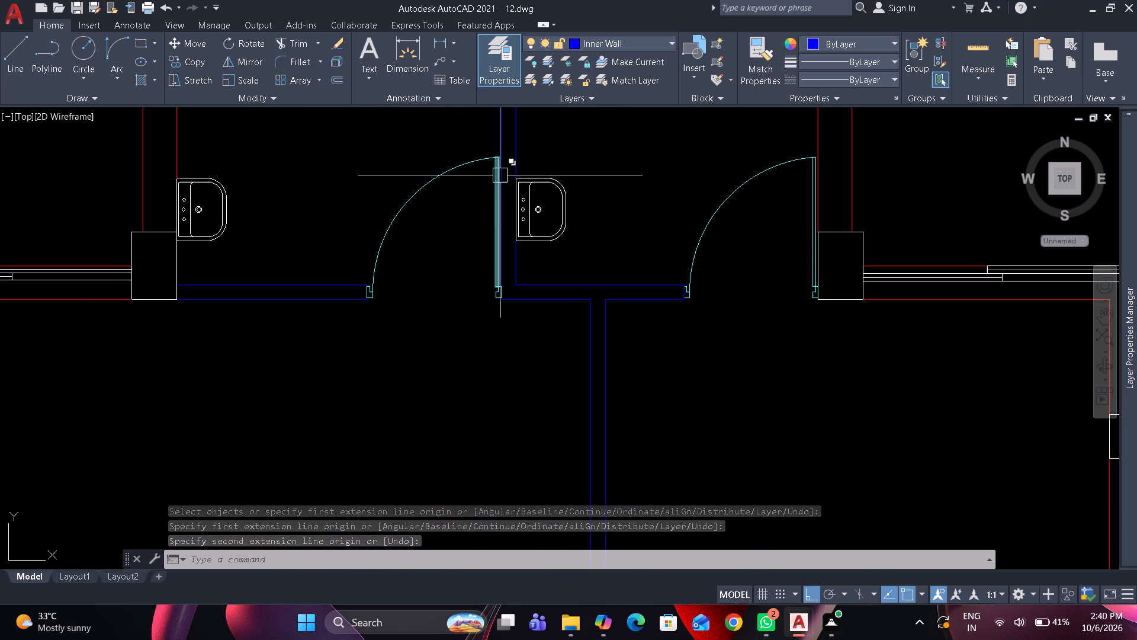
pyautogui.moveTo(497, 174); pyautogui.dragTo(489, 171)
pyautogui.click(473, 164)
pyautogui.scroll(4, 386, 268)
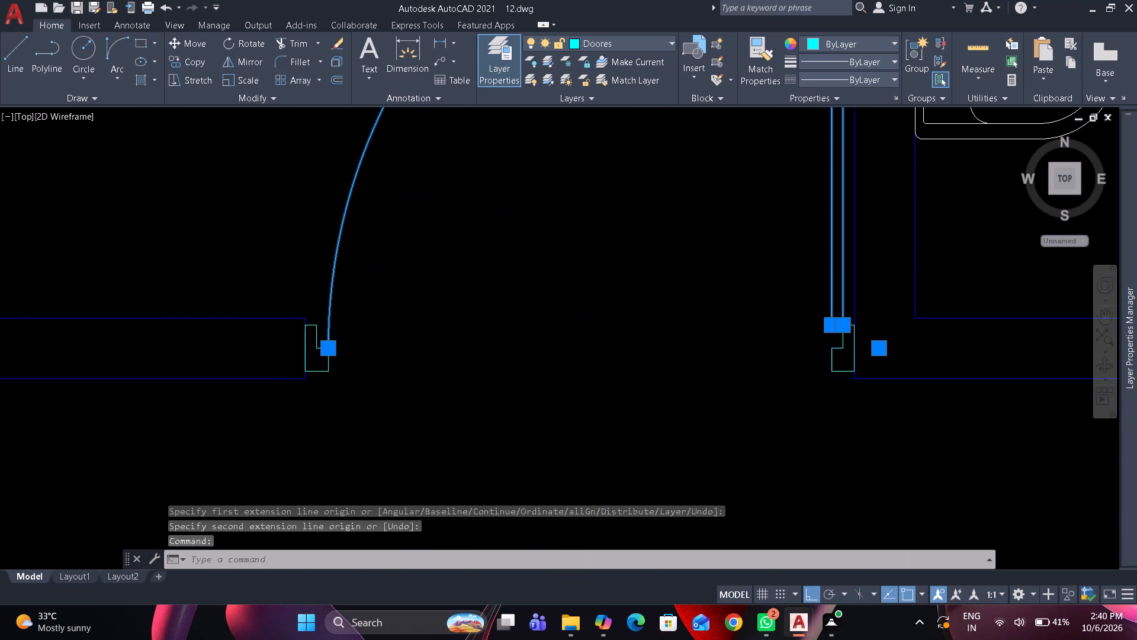
pyautogui.click(290, 398)
pyautogui.scroll(-3, 421, 370)
pyautogui.scroll(3, 584, 367)
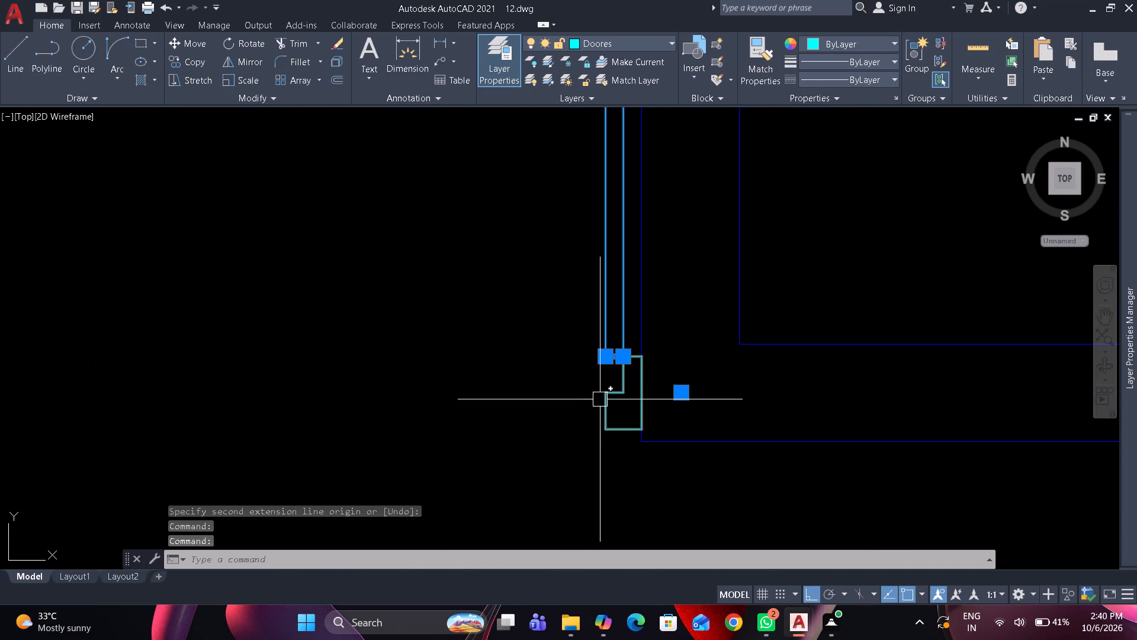
pyautogui.moveTo(601, 400); pyautogui.dragTo(589, 386)
pyautogui.scroll(-5, 544, 365)
pyautogui.write('mi')
pyautogui.press('space')
pyautogui.moveTo(502, 407); pyautogui.dragTo(513, 407)
pyautogui.click(552, 405)
pyautogui.press('space')
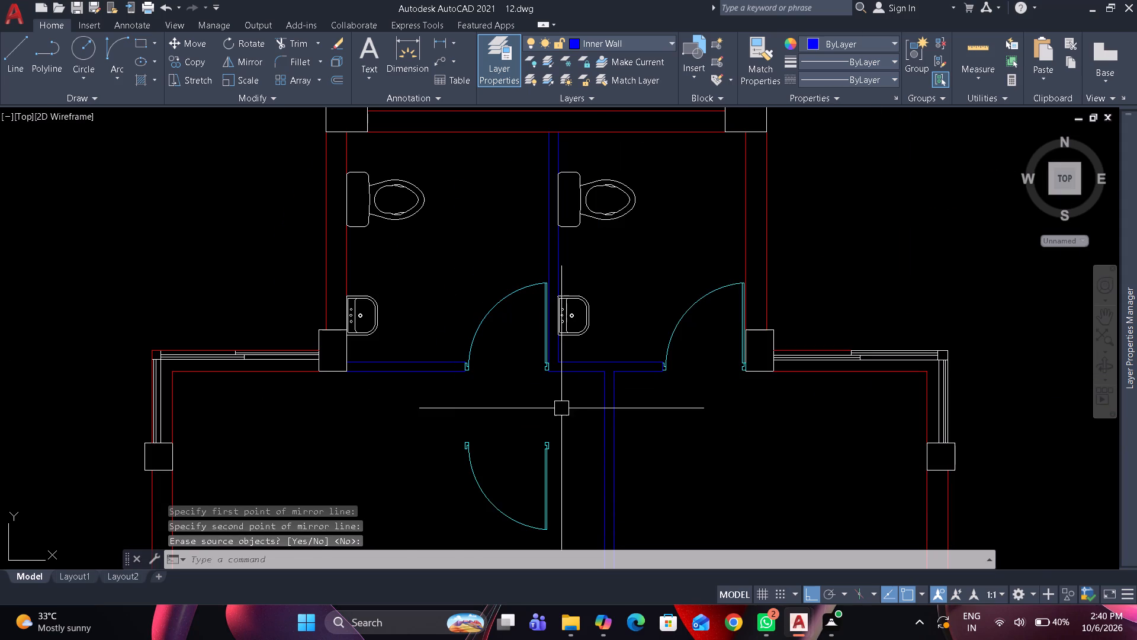
# Move the mirrored door into the passage west of the stove counter, placing its east jamb's midpoint on the short wall line's midpoint.
pyautogui.moveTo(565, 408); pyautogui.dragTo(561, 421)
pyautogui.moveTo(522, 469); pyautogui.dragTo(526, 404, button='middle')
pyautogui.click(453, 470)
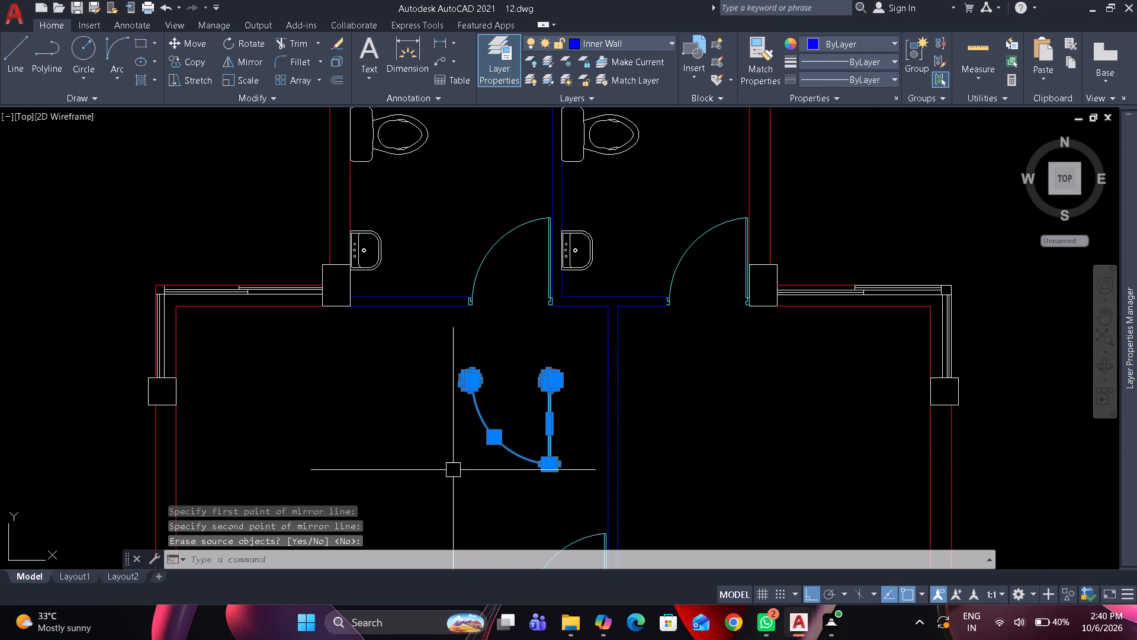
pyautogui.press('m')
pyautogui.press('space')
pyautogui.scroll(6, 566, 376)
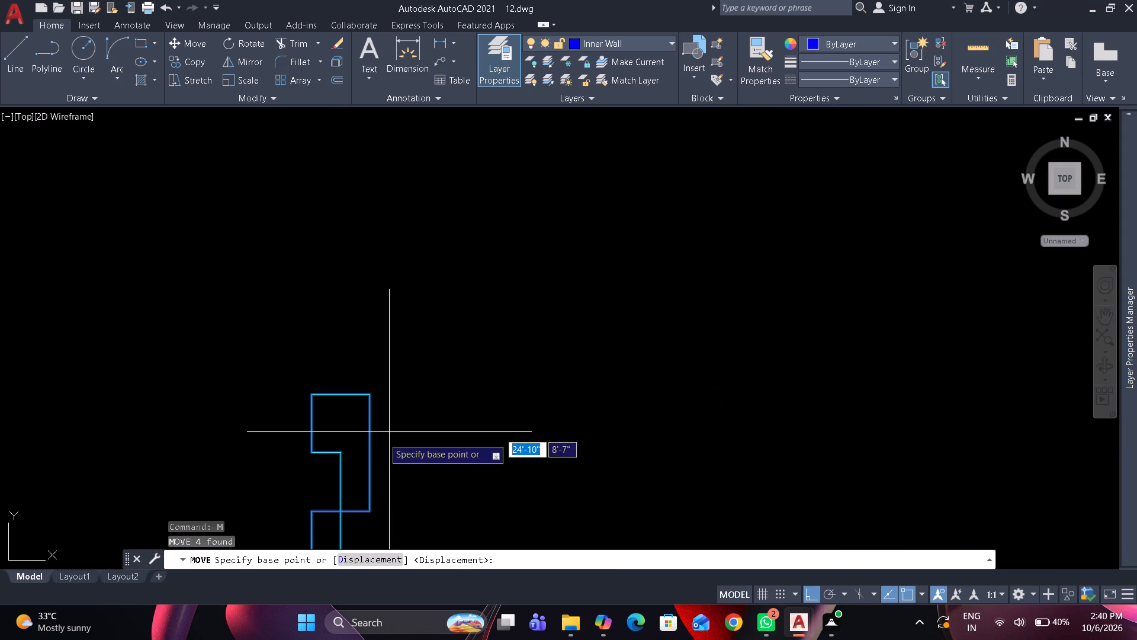
pyautogui.click(377, 455)
pyautogui.scroll(-17, 433, 320)
pyautogui.scroll(2, 417, 398)
pyautogui.scroll(2, 358, 469)
pyautogui.scroll(5, 436, 461)
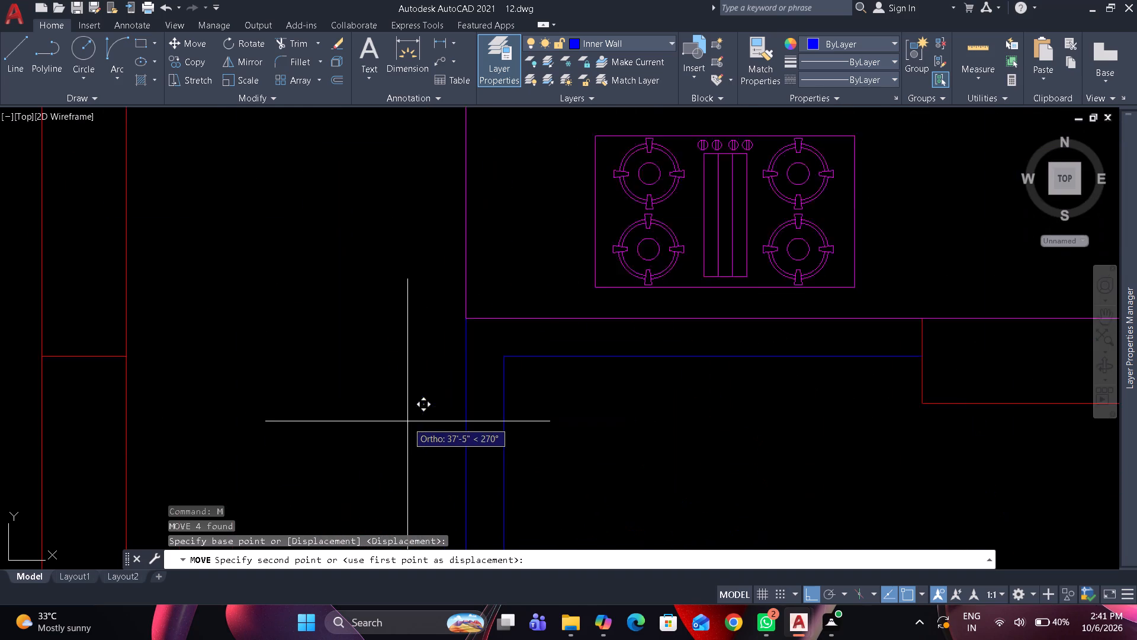
pyautogui.scroll(1, 407, 418)
pyautogui.click(509, 288)
pyautogui.scroll(-2, 499, 292)
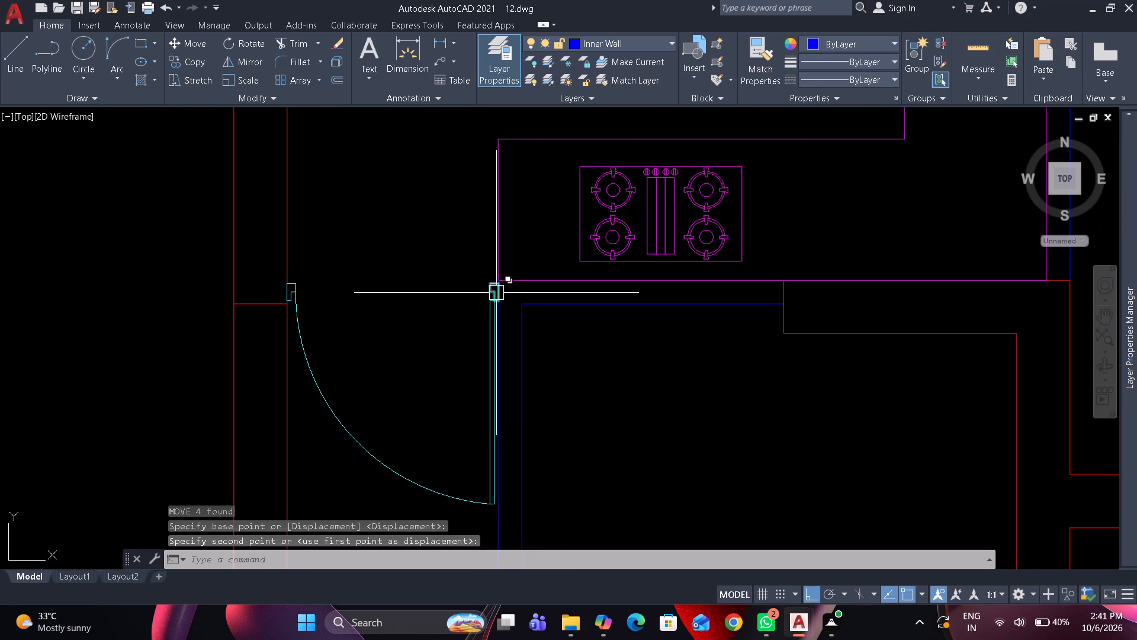
pyautogui.scroll(-2, 416, 263)
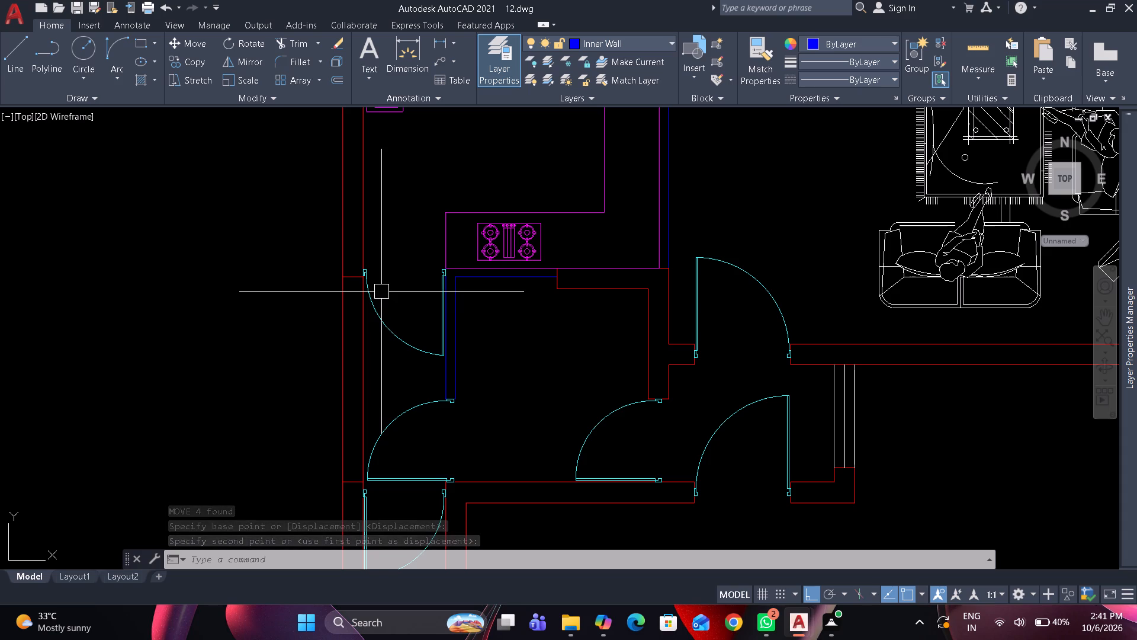
pyautogui.scroll(-1, 381, 281)
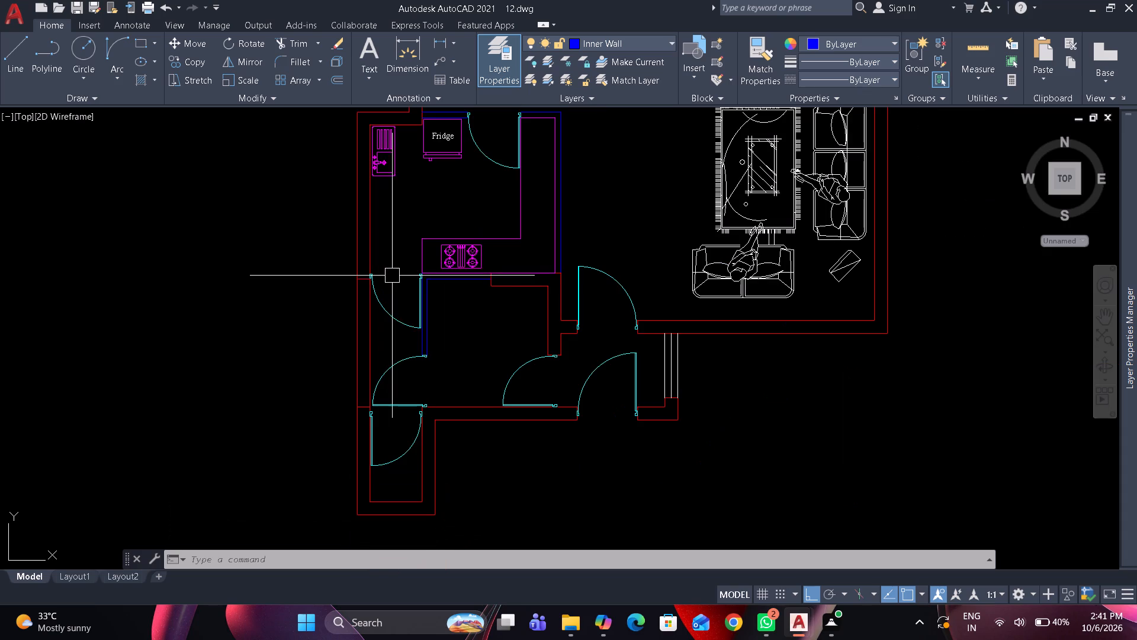
pyautogui.moveTo(403, 303); pyautogui.dragTo(402, 358, button='middle')
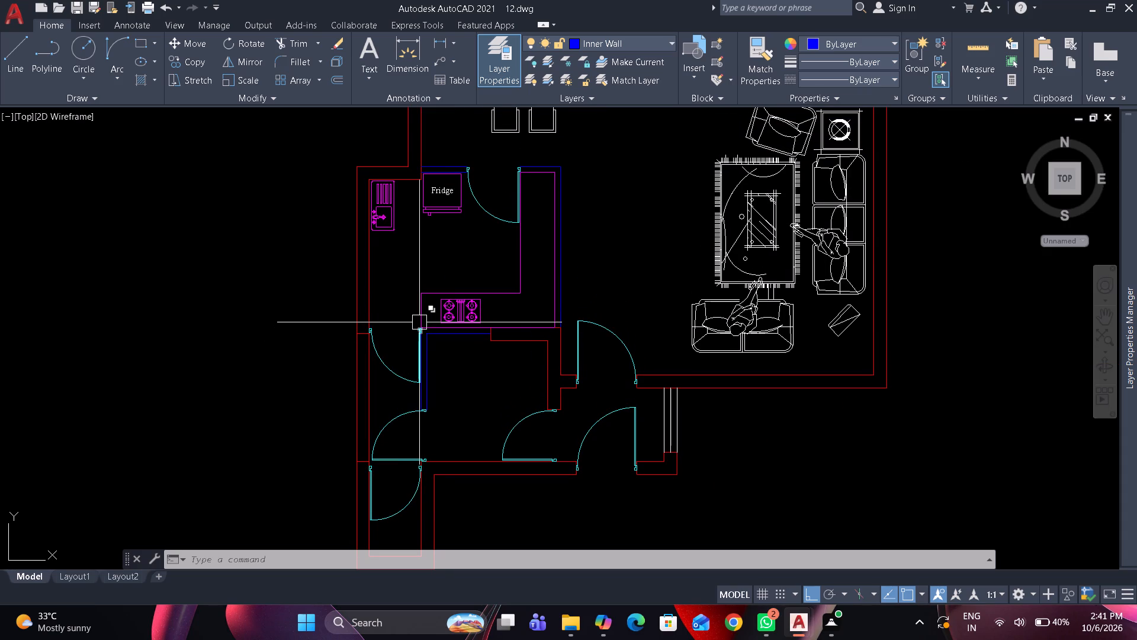
# Erase the two short horizontal lines crossing the outer west wall's thickness beside the passage door and the door south of it.
pyautogui.moveTo(515, 372); pyautogui.dragTo(513, 416, button='middle')
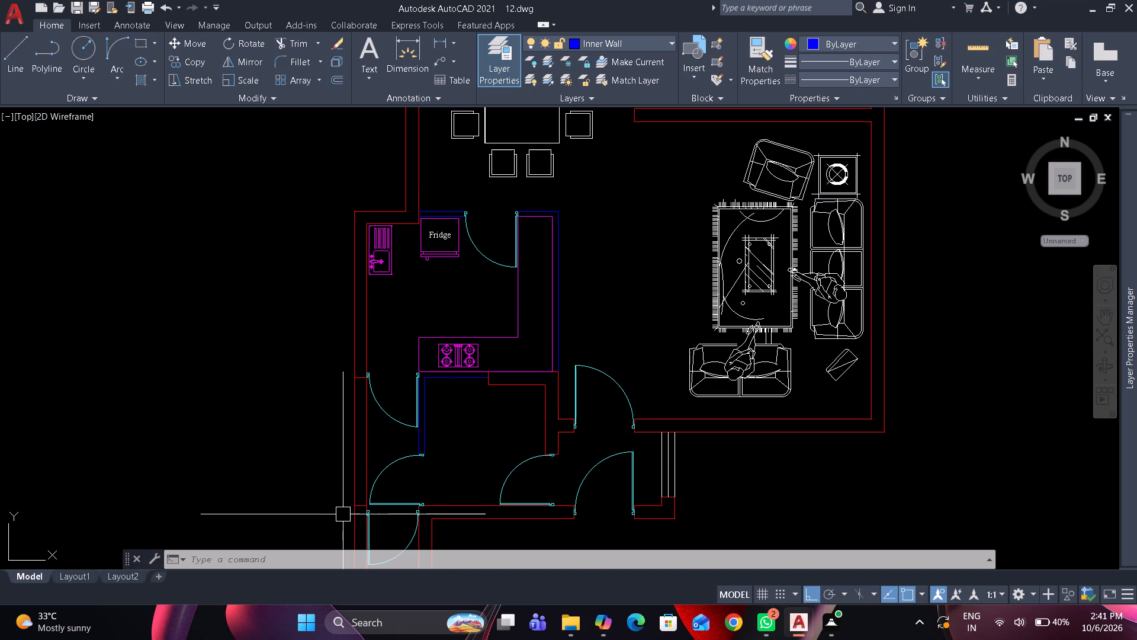
pyautogui.scroll(3, 365, 511)
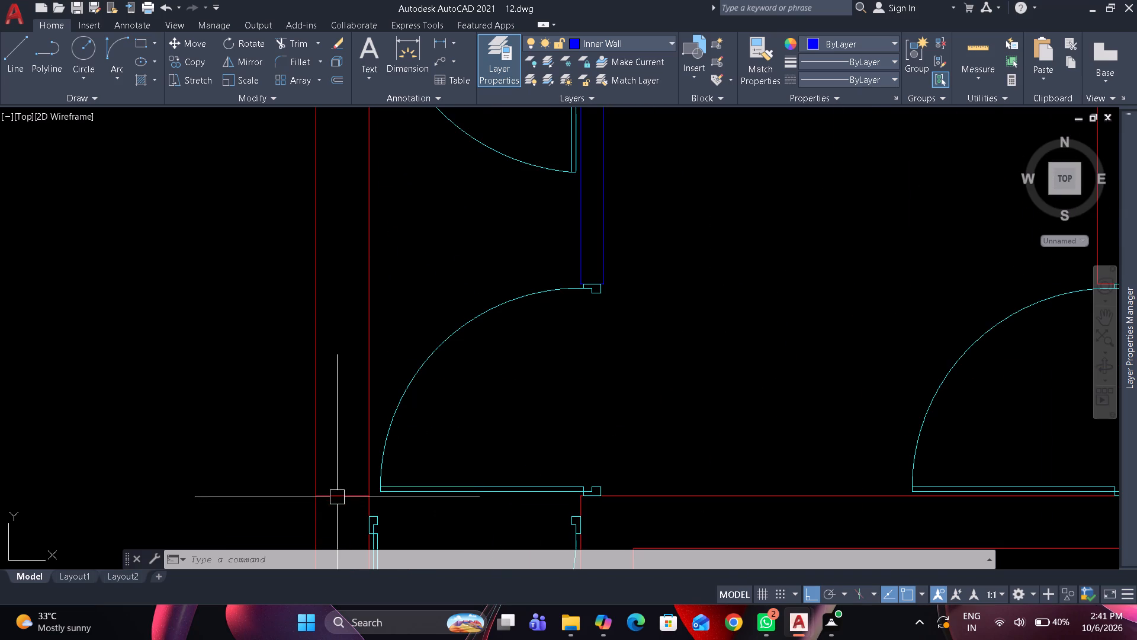
pyautogui.click(337, 497)
pyautogui.scroll(-2, 332, 471)
pyautogui.scroll(1, 323, 276)
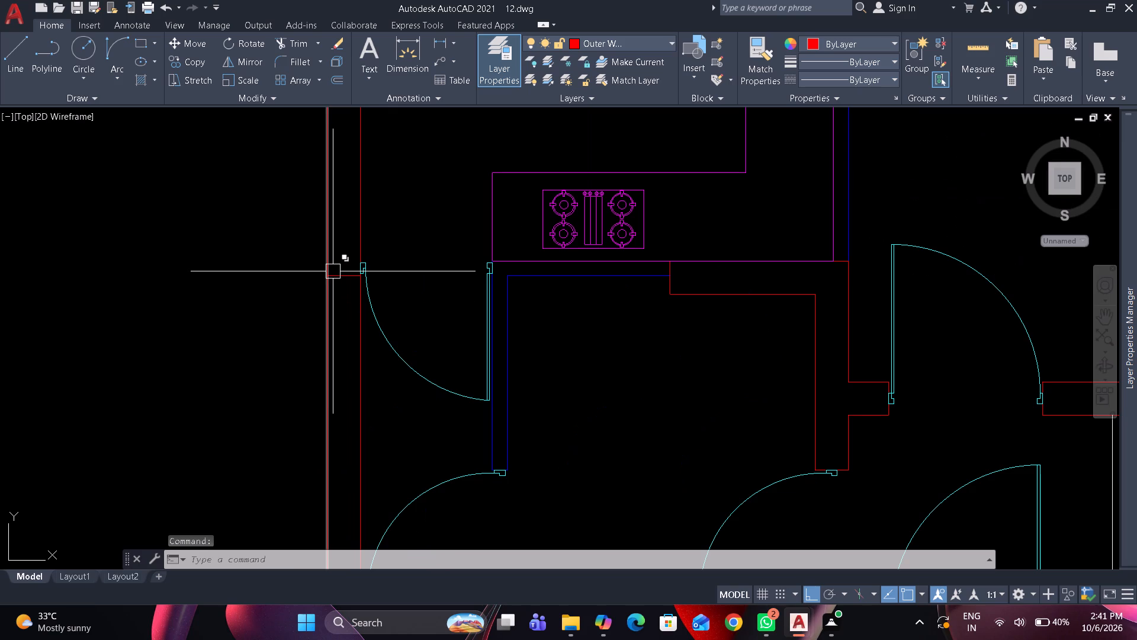
pyautogui.click(338, 270)
pyautogui.write('e')
pyautogui.press('space')
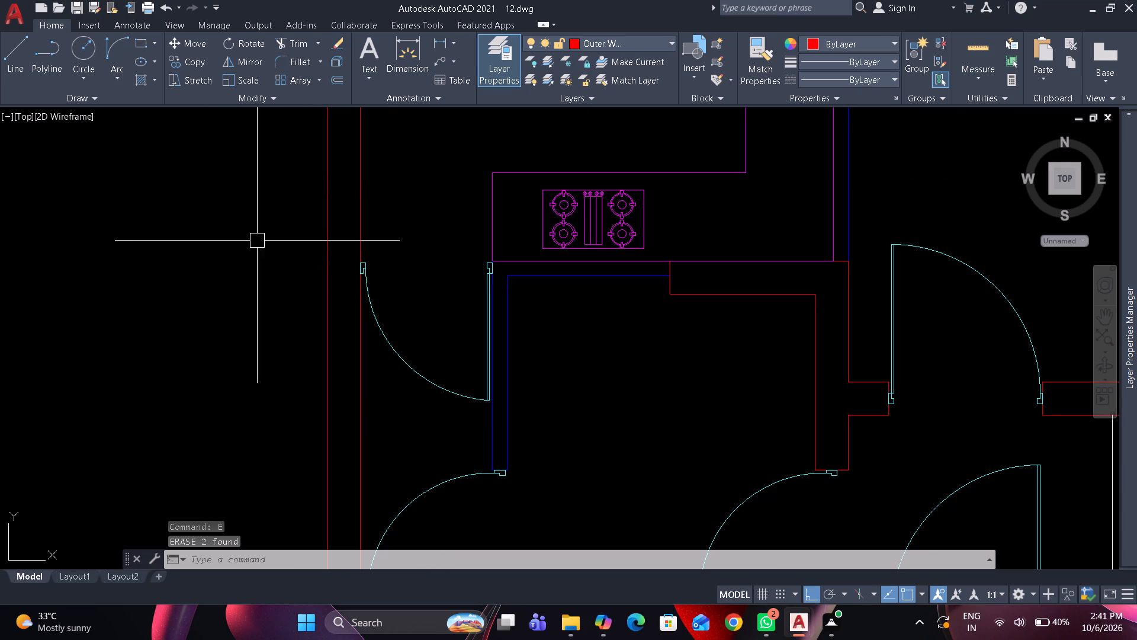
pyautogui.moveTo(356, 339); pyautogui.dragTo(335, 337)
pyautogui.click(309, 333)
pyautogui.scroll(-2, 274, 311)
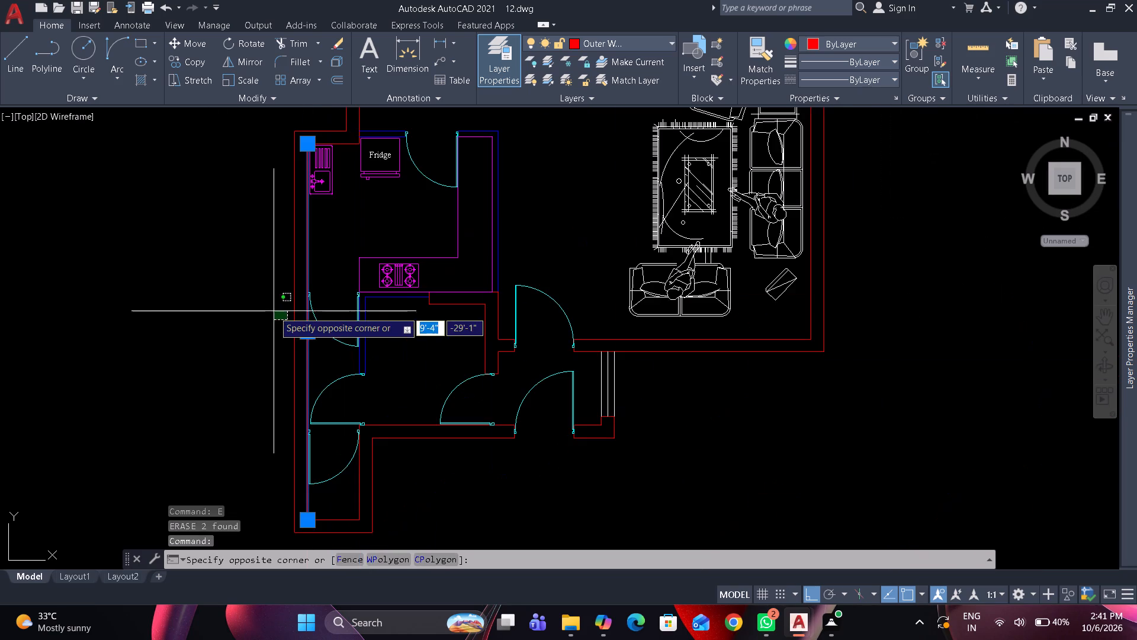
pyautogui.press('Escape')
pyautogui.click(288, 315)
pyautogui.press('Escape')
# Move the UCS origin about 50'-2" straight south, keeping it west of the floor plan.
pyautogui.scroll(-3, 231, 283)
pyautogui.moveTo(231, 283); pyautogui.dragTo(354, 299, button='middle')
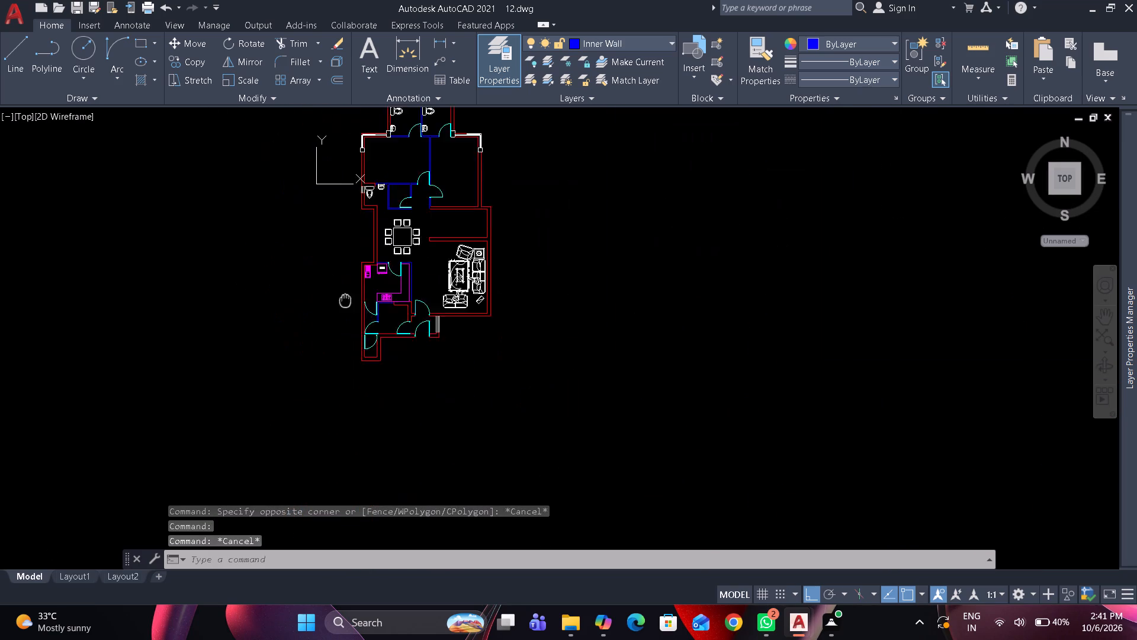
pyautogui.moveTo(354, 299); pyautogui.dragTo(480, 365, button='middle')
pyautogui.click(466, 250)
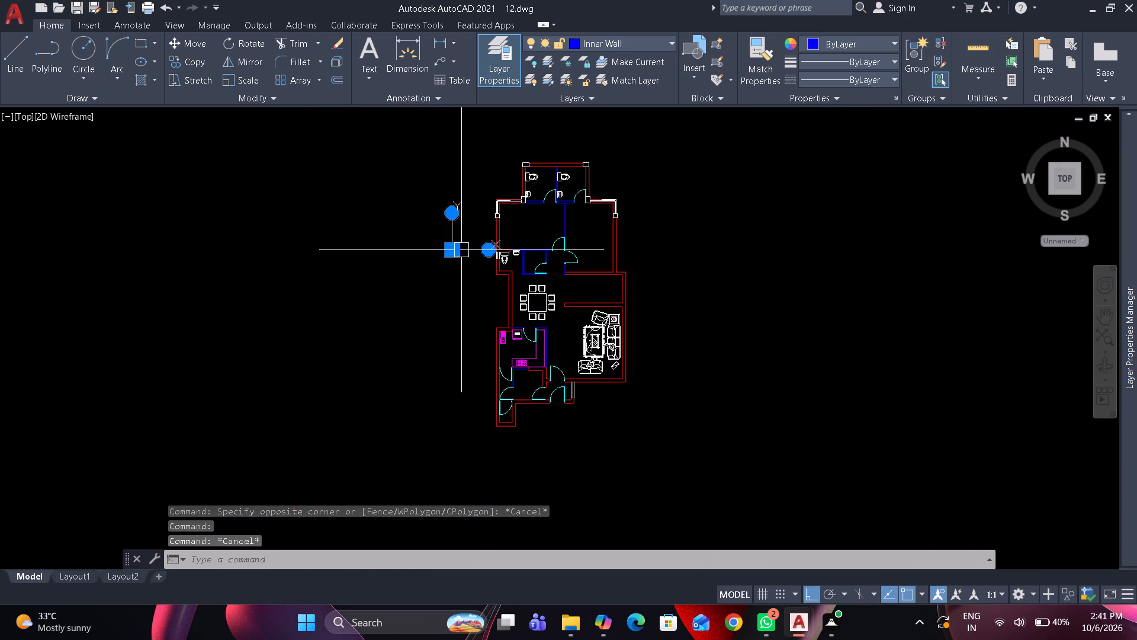
pyautogui.click(451, 249)
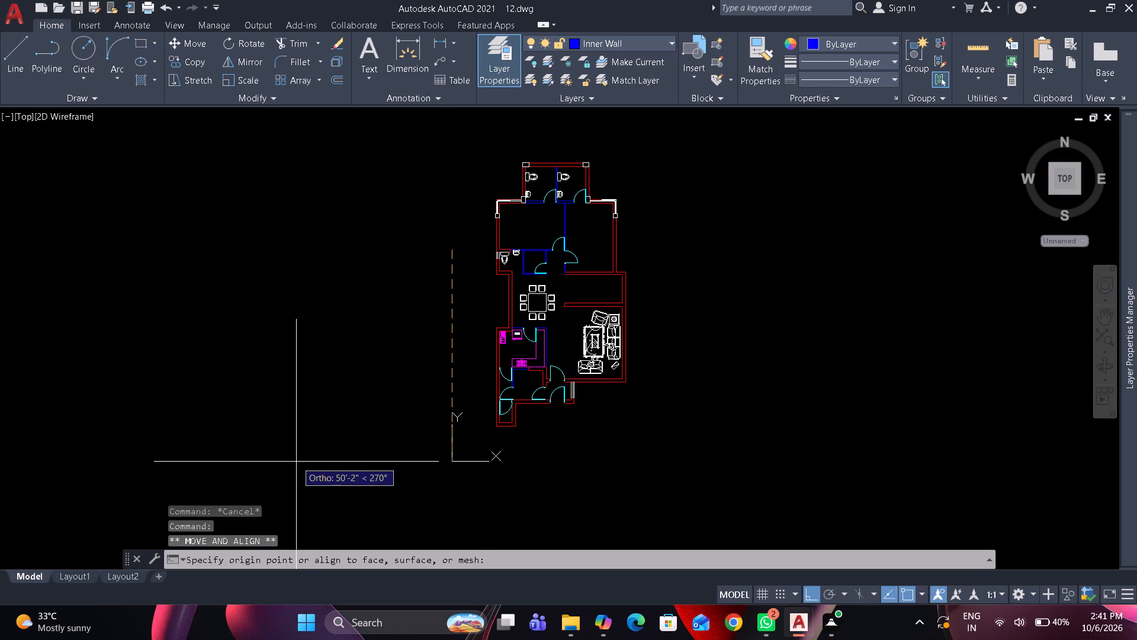
pyautogui.click(296, 462)
pyautogui.middleClick(435, 360)
pyautogui.middleClick(435, 360)
pyautogui.middleClick(435, 360)
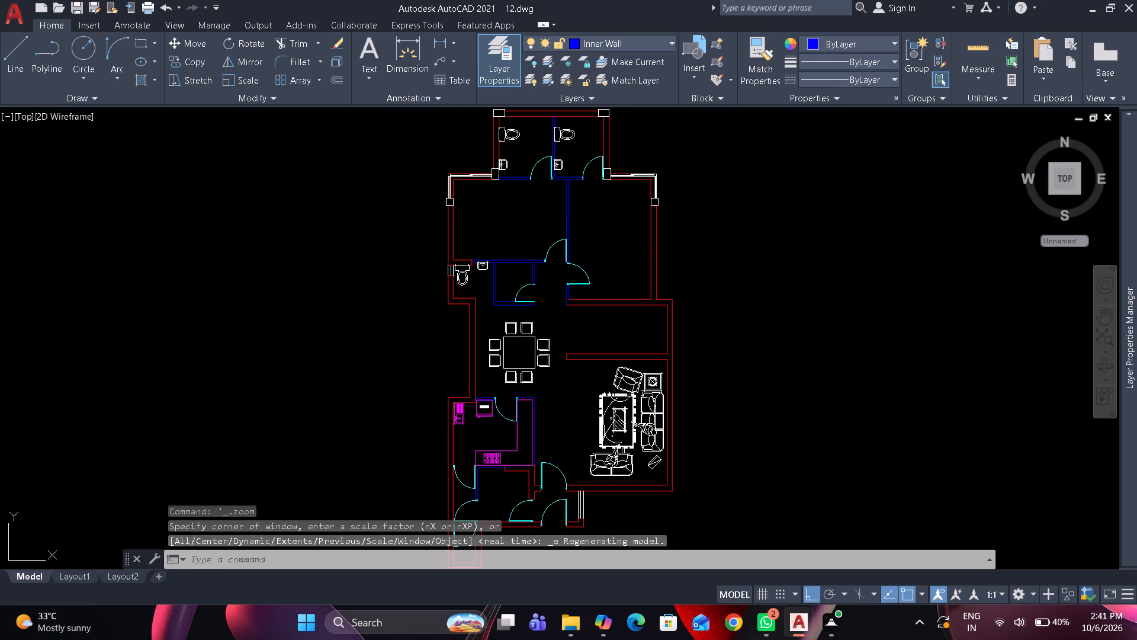
pyautogui.press('Escape')
pyautogui.press('Escape')
pyautogui.press('Escape')
pyautogui.press('Escape')
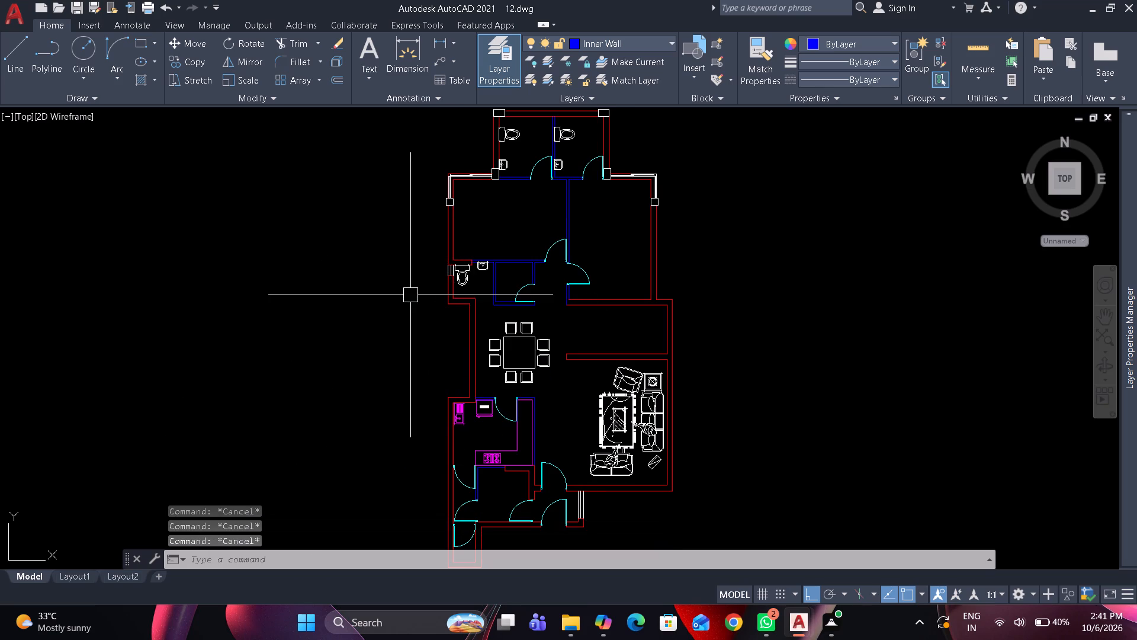
pyautogui.press('Escape')
# Save the drawing.
pyautogui.hotkey('ctrl', 's')
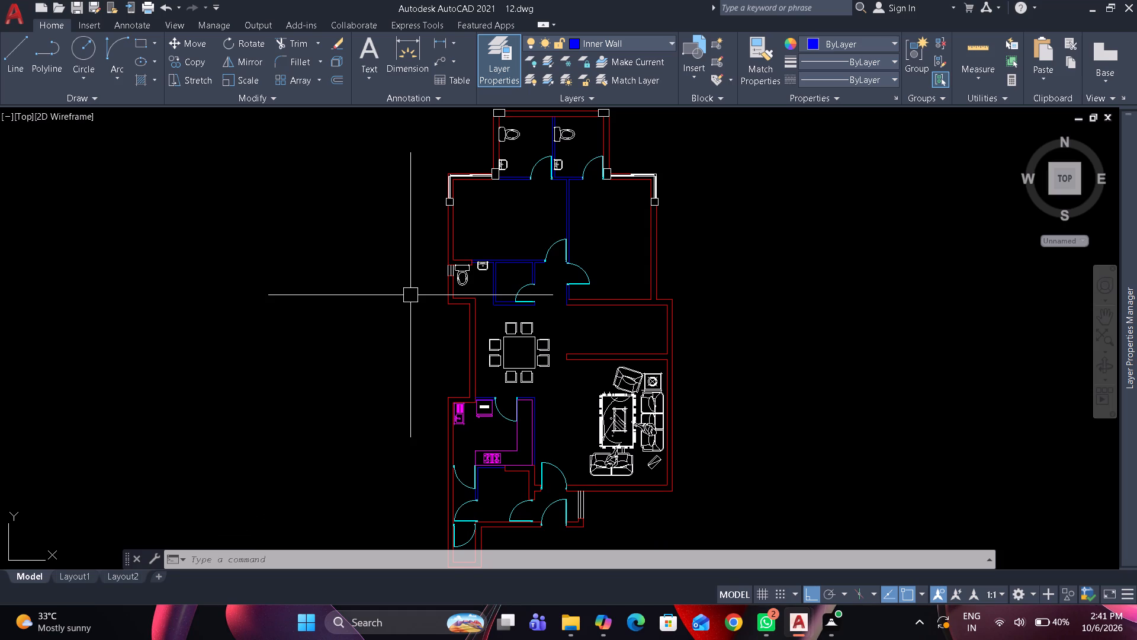
# Switch to 50000+CAD.Blocks.dwg and examine the furniture block sheets, focusing on the armchairs in the Armchairs Plan sheet.
pyautogui.hotkey('alt', 'Tab')
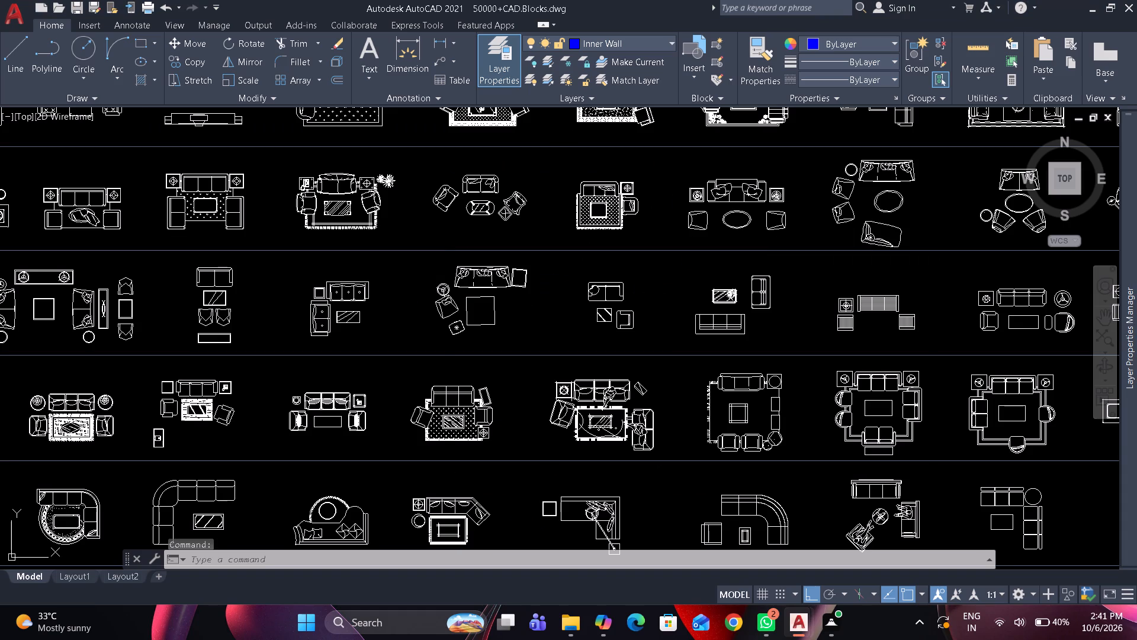
pyautogui.scroll(-5, 445, 230)
pyautogui.moveTo(448, 232); pyautogui.dragTo(454, 237, button='middle')
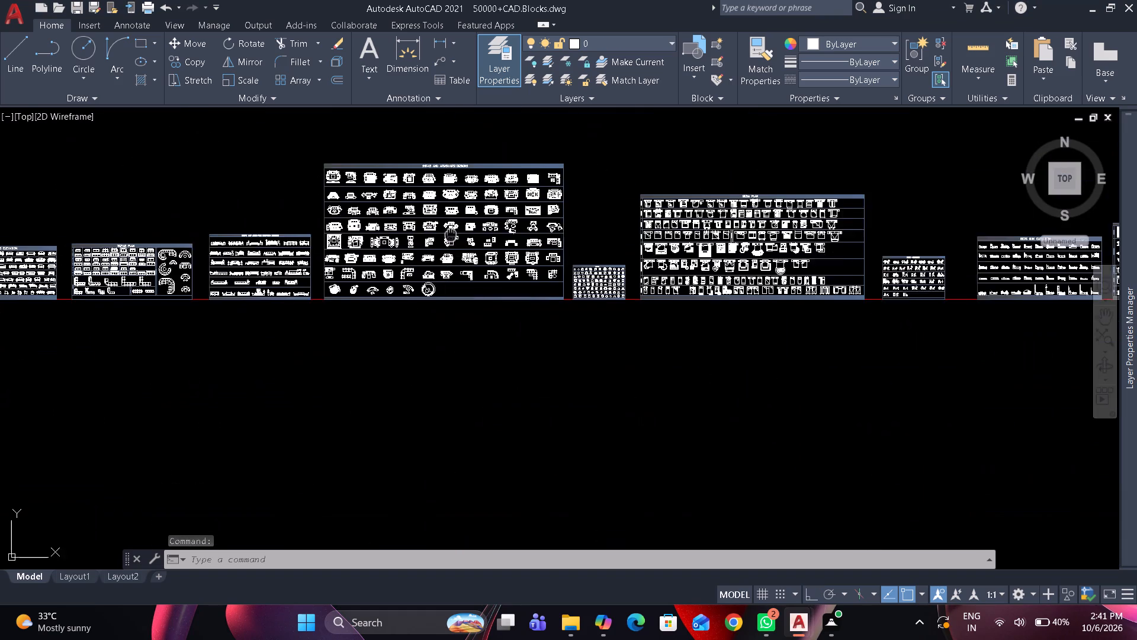
pyautogui.moveTo(454, 237); pyautogui.dragTo(484, 318, button='middle')
pyautogui.scroll(3, 417, 310)
pyautogui.moveTo(399, 305); pyautogui.dragTo(833, 255, button='middle')
pyautogui.moveTo(304, 322); pyautogui.dragTo(527, 322, button='middle')
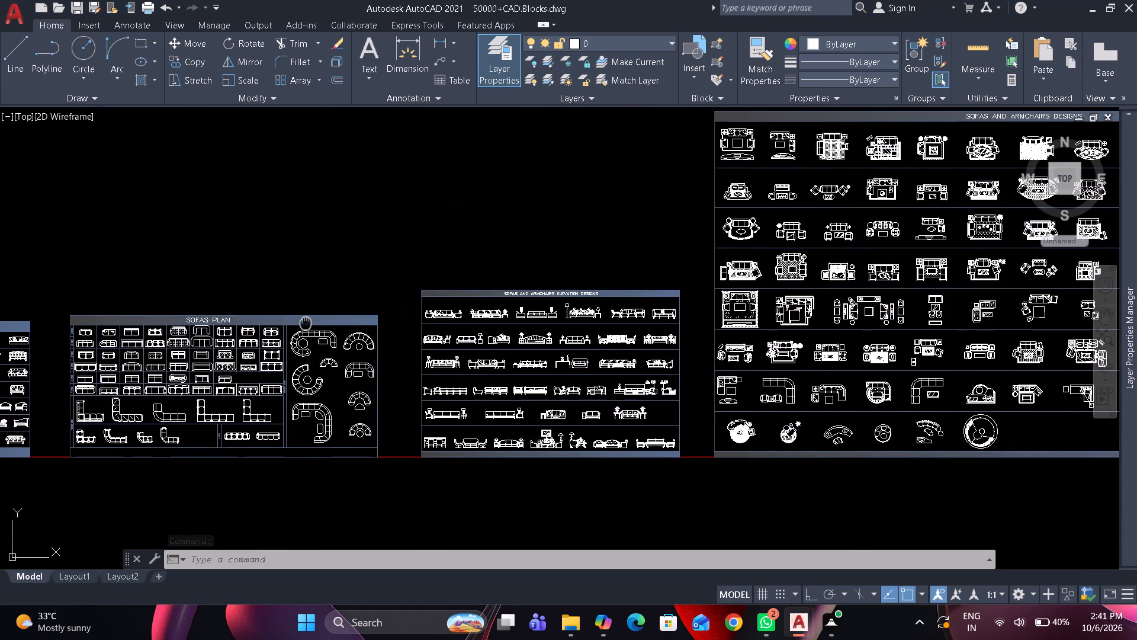
pyautogui.moveTo(527, 322); pyautogui.dragTo(738, 322, button='middle')
pyautogui.moveTo(277, 377); pyautogui.dragTo(798, 377, button='middle')
pyautogui.moveTo(285, 360); pyautogui.dragTo(875, 363, button='middle')
pyautogui.moveTo(257, 395); pyautogui.dragTo(421, 395, button='middle')
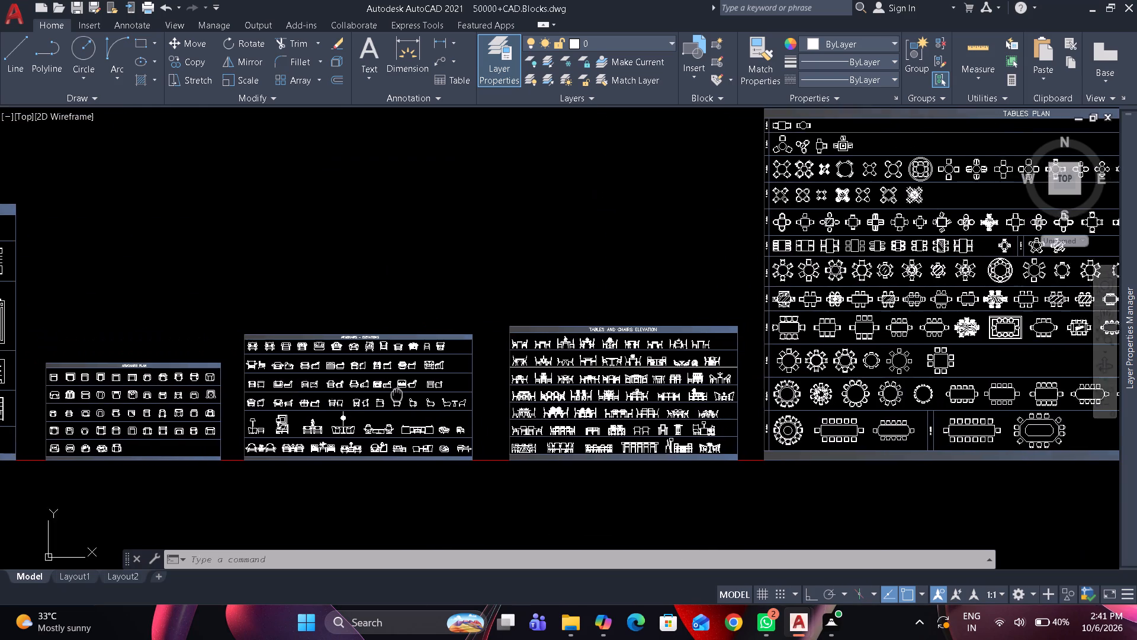
pyautogui.moveTo(421, 395); pyautogui.dragTo(583, 393, button='middle')
pyautogui.scroll(2, 298, 418)
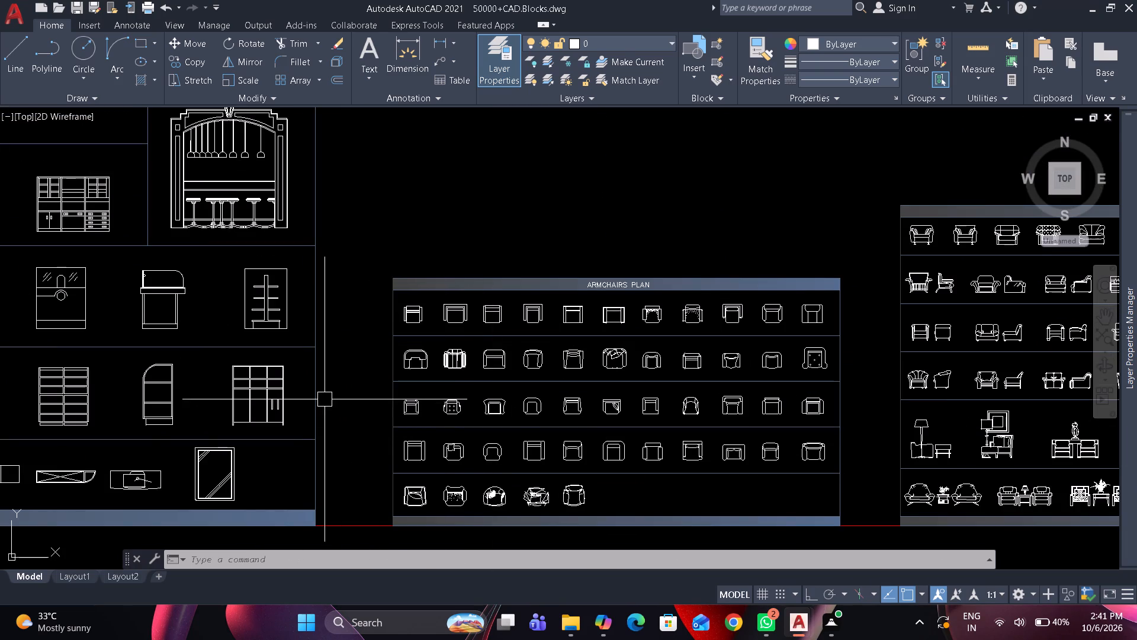
pyautogui.scroll(-1, 420, 354)
pyautogui.moveTo(585, 370); pyautogui.dragTo(359, 368, button='middle')
pyautogui.scroll(1, 396, 393)
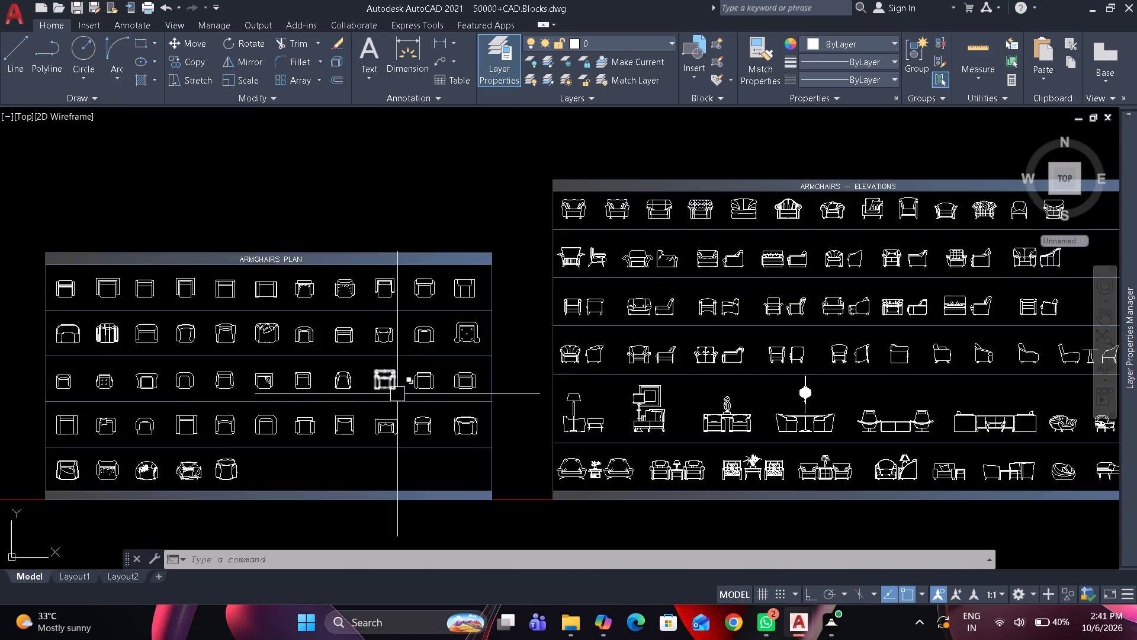
pyautogui.scroll(1, 397, 394)
pyautogui.scroll(1, 412, 441)
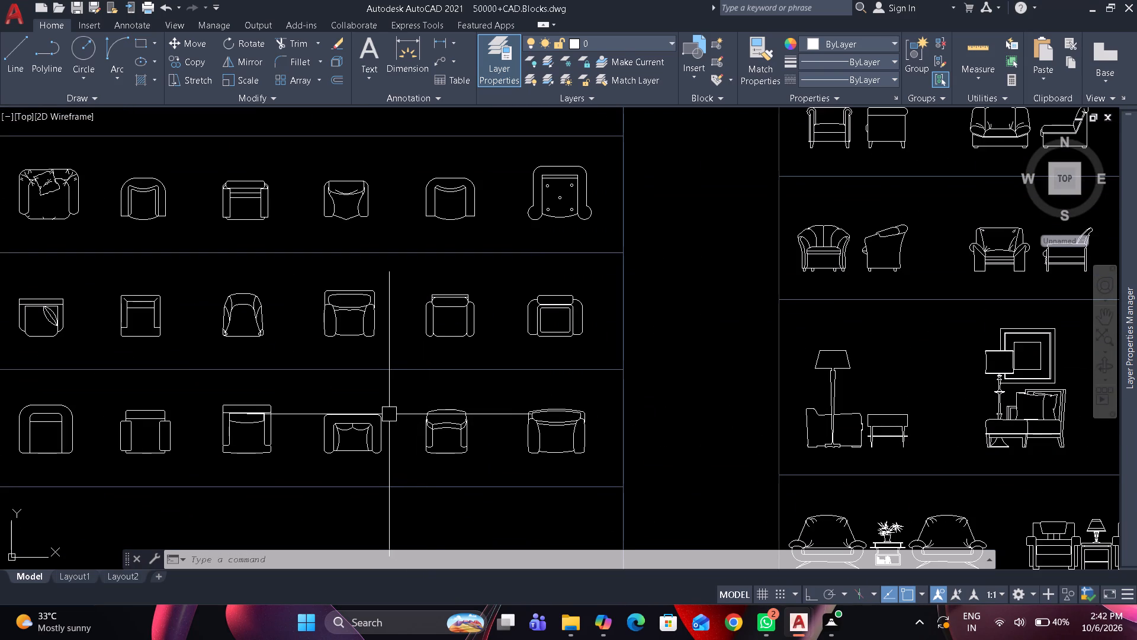
pyautogui.scroll(-2, 384, 409)
pyautogui.moveTo(384, 409); pyautogui.dragTo(458, 394, button='middle')
pyautogui.scroll(2, 268, 409)
pyautogui.scroll(-1, 213, 418)
pyautogui.moveTo(216, 419); pyautogui.dragTo(374, 408, button='middle')
pyautogui.scroll(2, 311, 440)
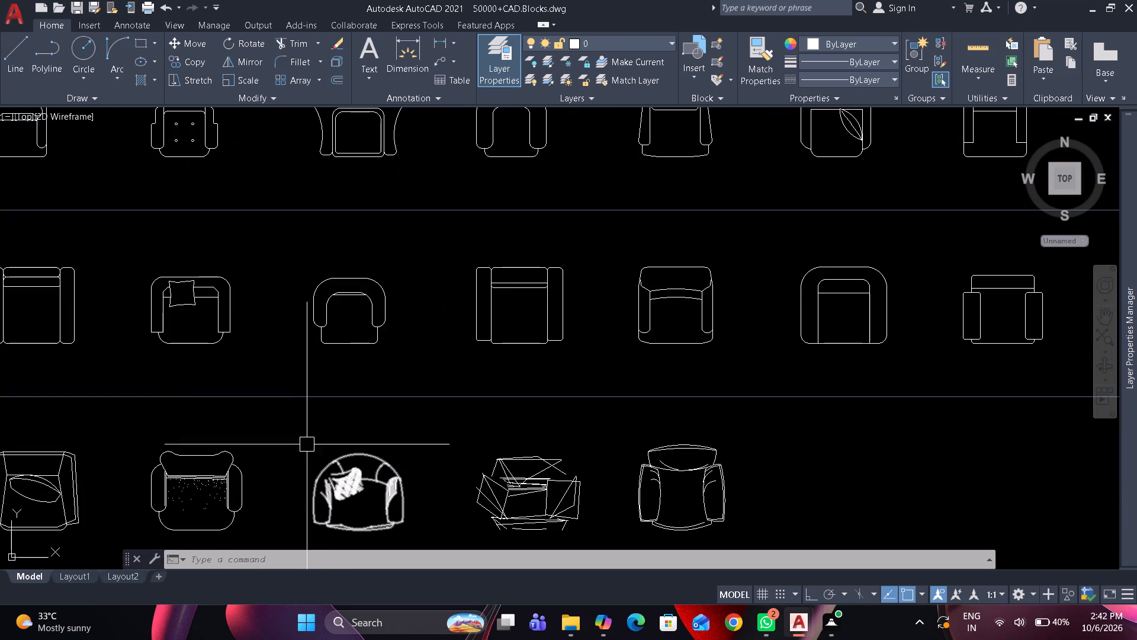
# Copy the armchair with the speckled seat from the Armchairs Plan sheet's last row and paste it into 12.dwg.
pyautogui.click(224, 455)
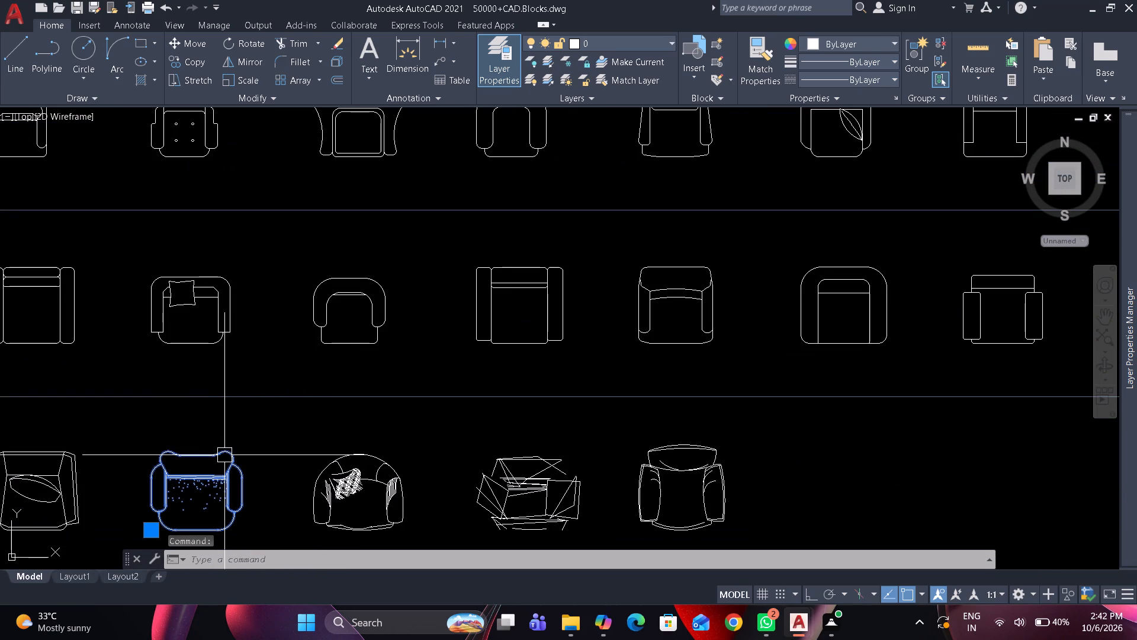
pyautogui.hotkey('ctrl', 'c')
pyautogui.hotkey('alt', 'Tab')
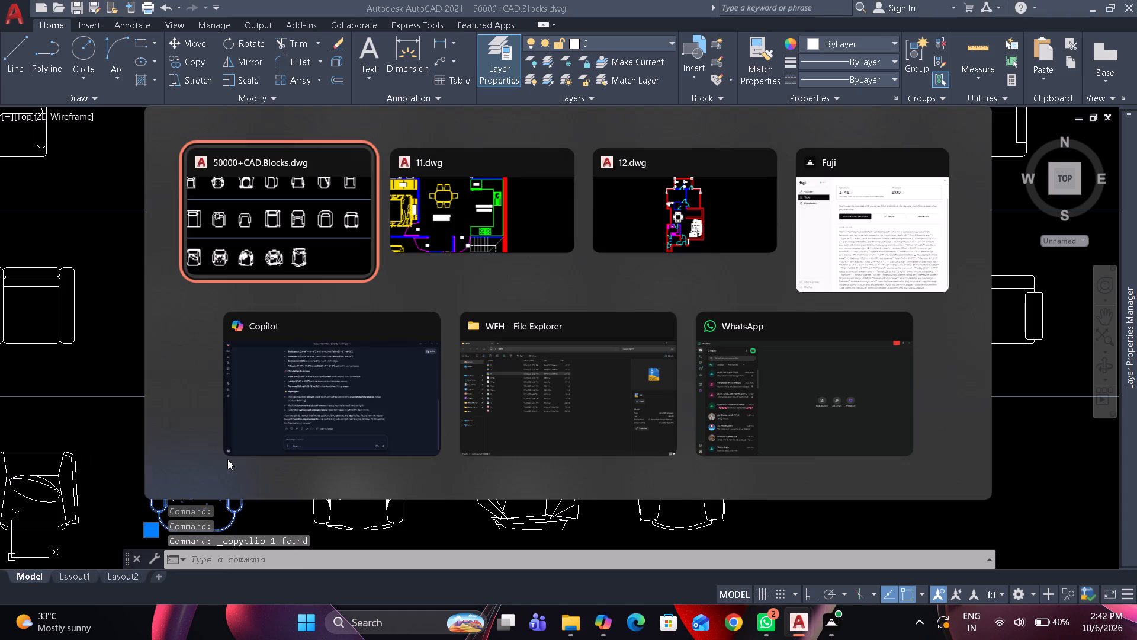
pyautogui.hotkey('alt', 'Tab')
pyautogui.hotkey('alt', 'Tab')
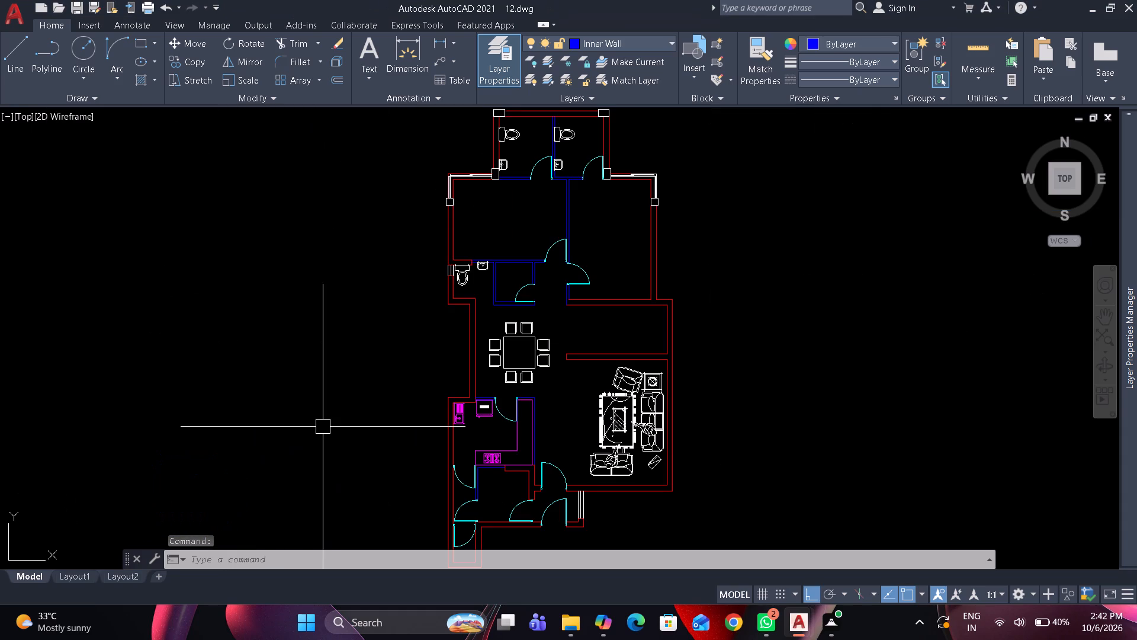
pyautogui.hotkey('ctrl', 'v')
pyautogui.click(110, 364)
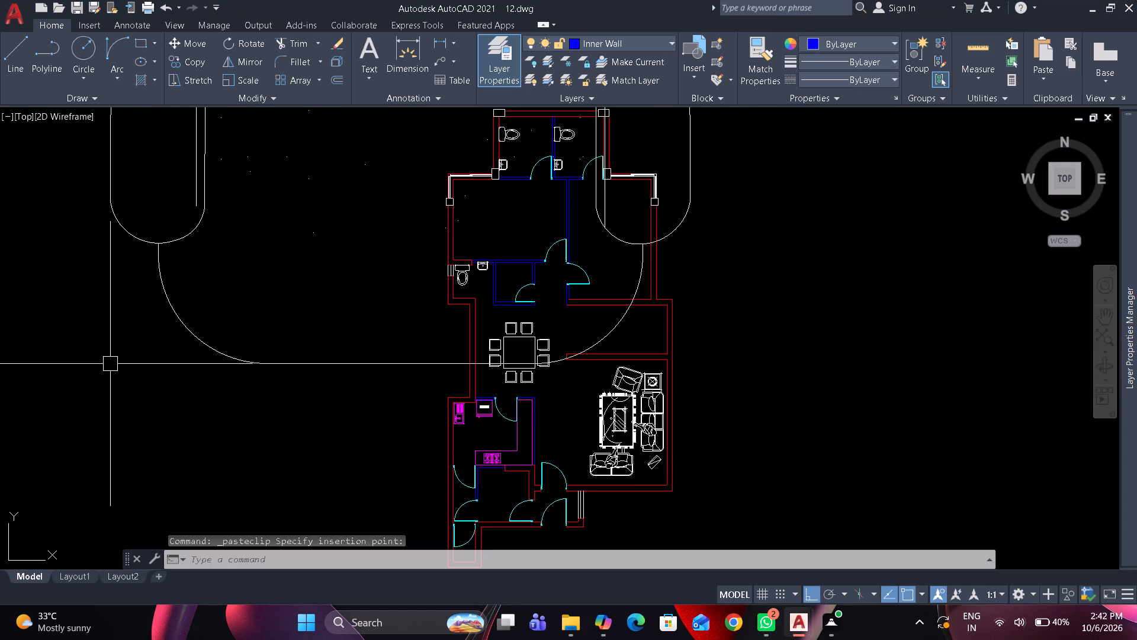
# Scale the pasted armchair down freehand from a base point in the room north of the living room.
pyautogui.click(172, 312)
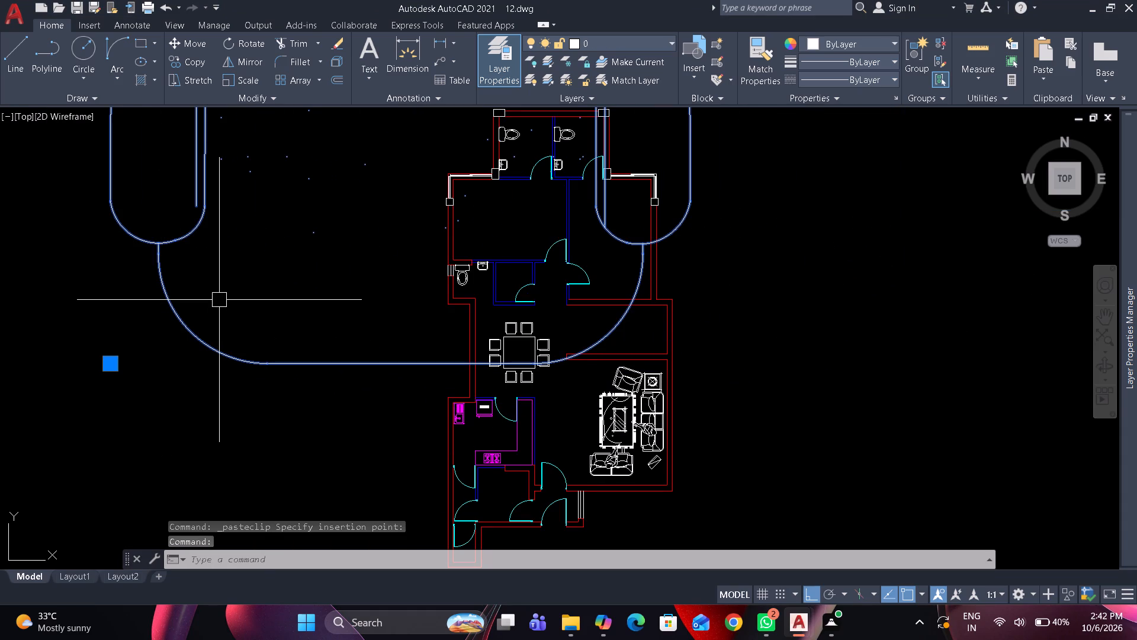
pyautogui.write('sc')
pyautogui.press('space')
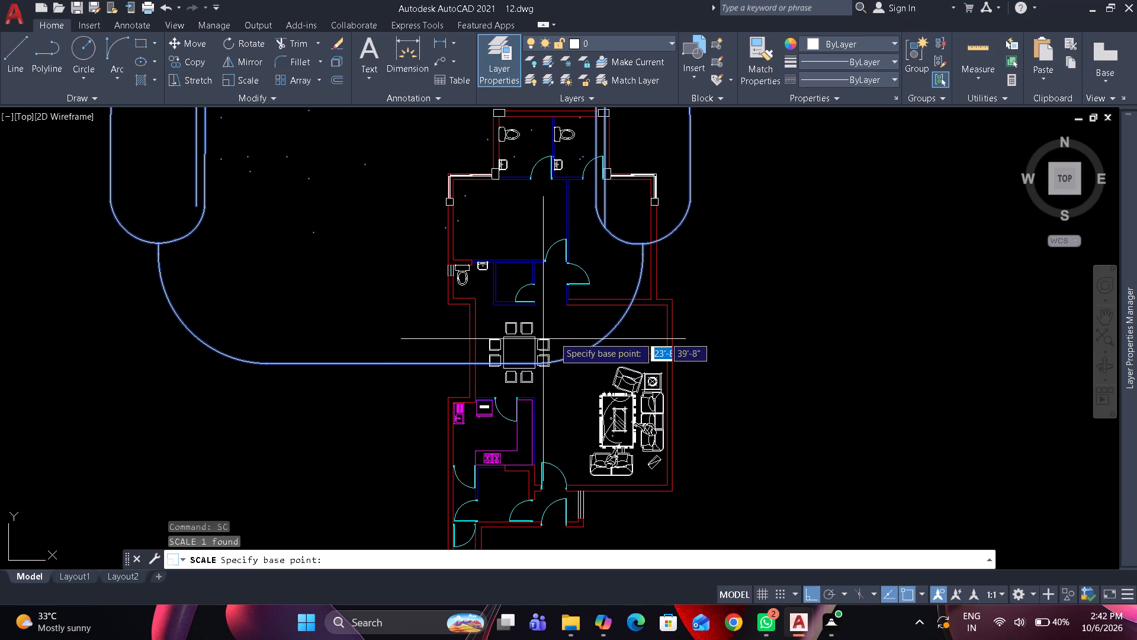
pyautogui.click(607, 327)
pyautogui.click(623, 337)
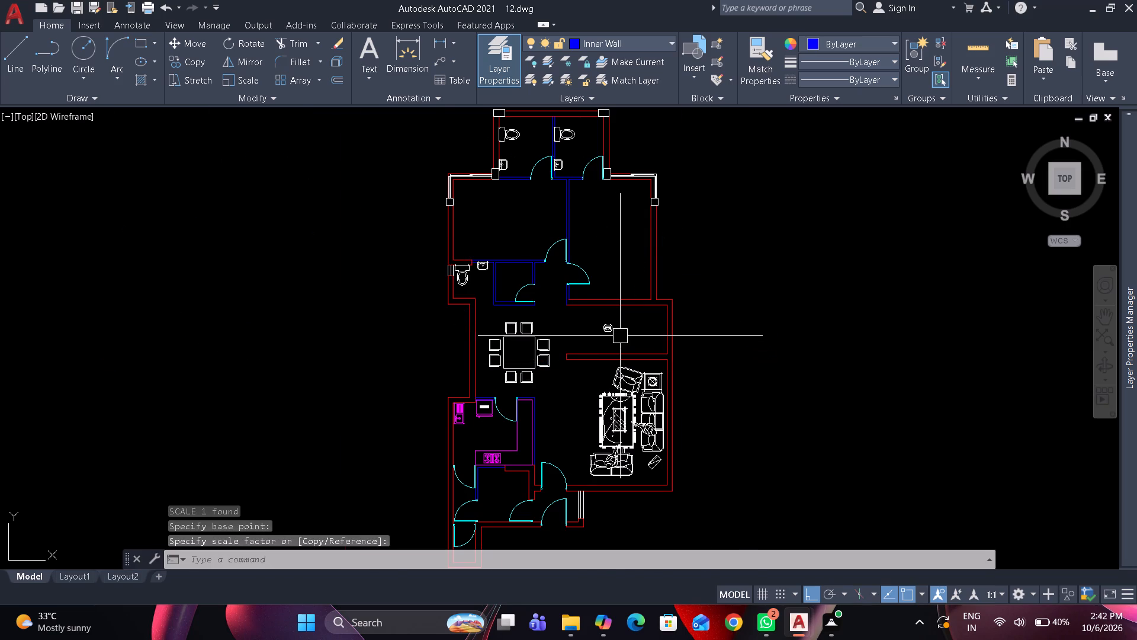
# Move the scaled armchair into the northwest bedroom, beside the corner windows.
pyautogui.scroll(2, 619, 335)
pyautogui.click(595, 325)
pyautogui.scroll(-2, 593, 324)
pyautogui.moveTo(598, 329); pyautogui.dragTo(628, 367, button='middle')
pyautogui.moveTo(616, 363); pyautogui.dragTo(600, 356)
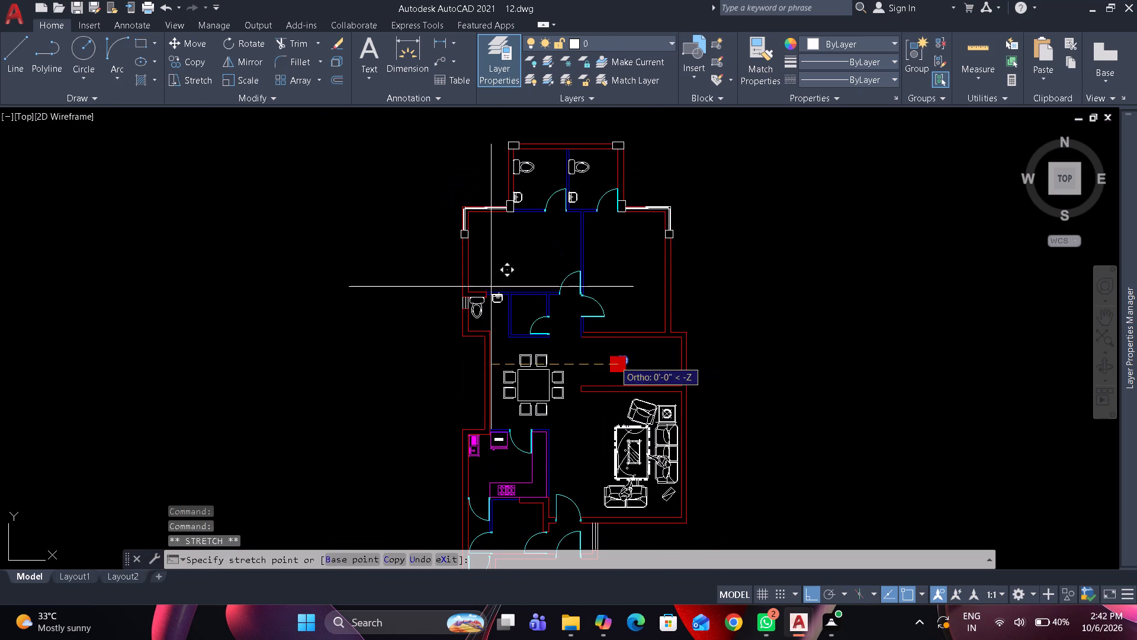
pyautogui.click(487, 227)
pyautogui.scroll(2, 487, 227)
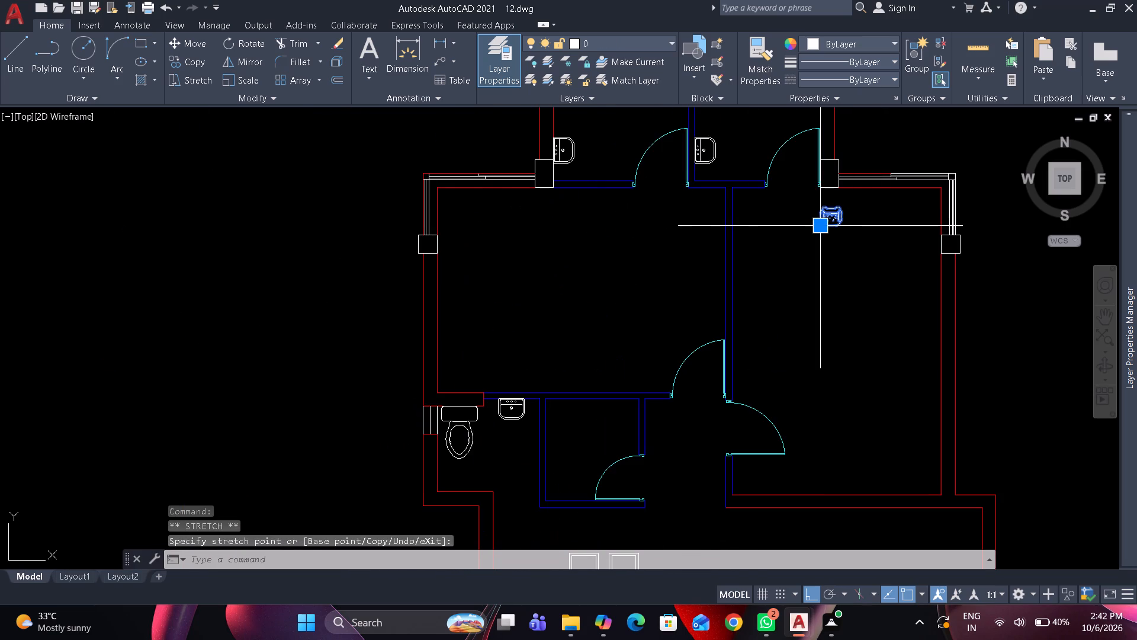
pyautogui.moveTo(827, 225); pyautogui.dragTo(809, 225)
pyautogui.click(464, 225)
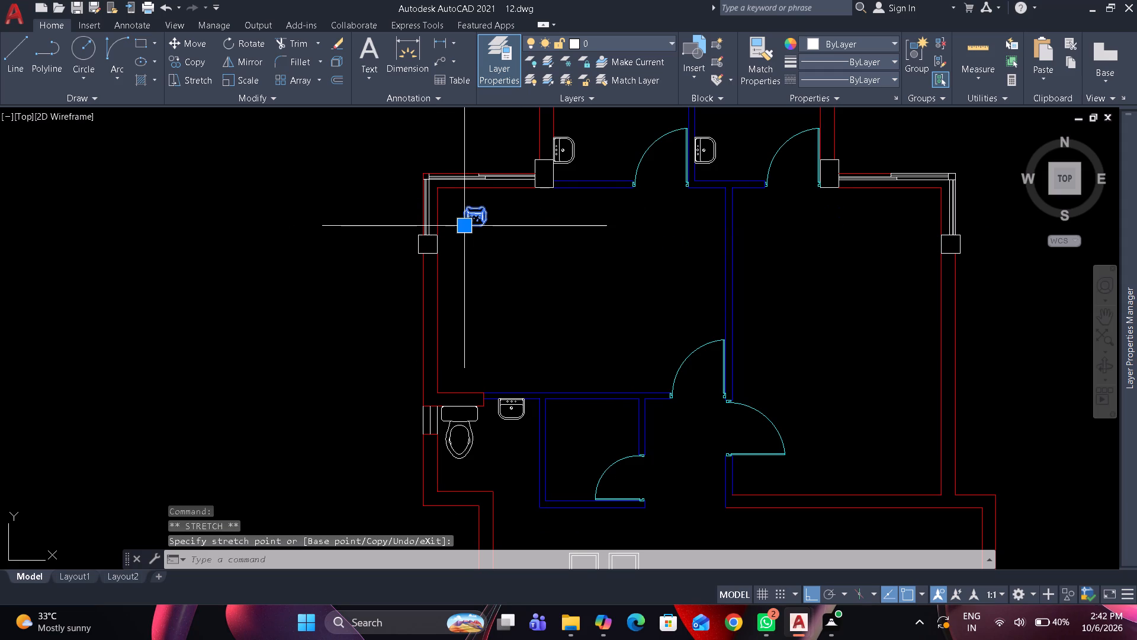
pyautogui.scroll(1, 472, 228)
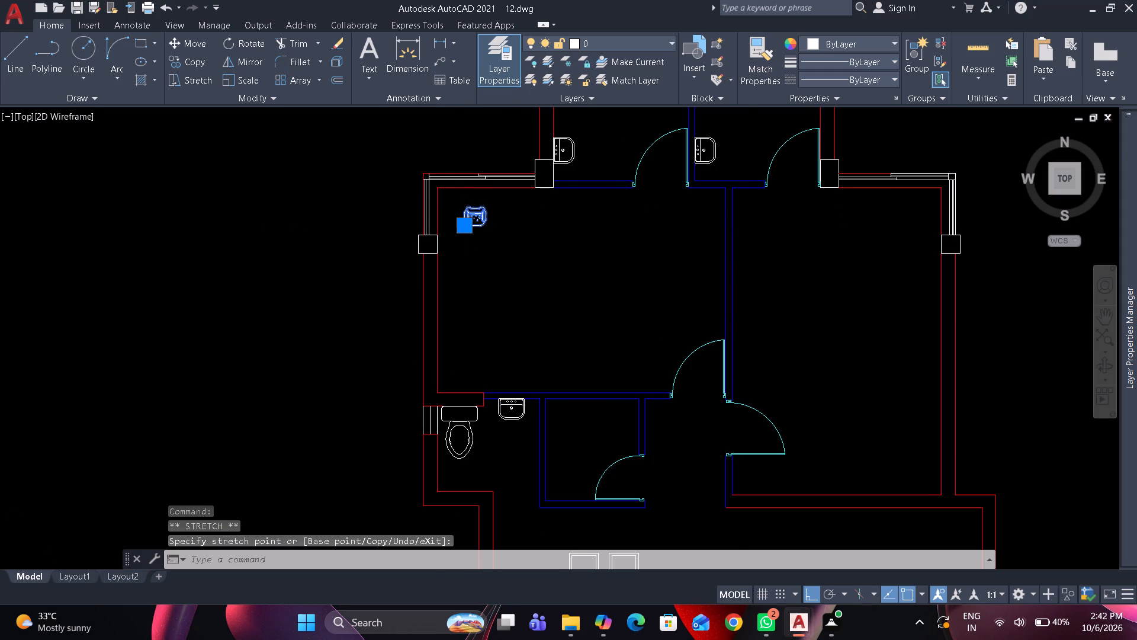
pyautogui.press('Escape')
# Turn ortho off and rotate the armchair freehand about its centre so its back faces the bedroom's northwest corner.
pyautogui.click(474, 225)
pyautogui.press('r')
pyautogui.write('o')
pyautogui.press('space')
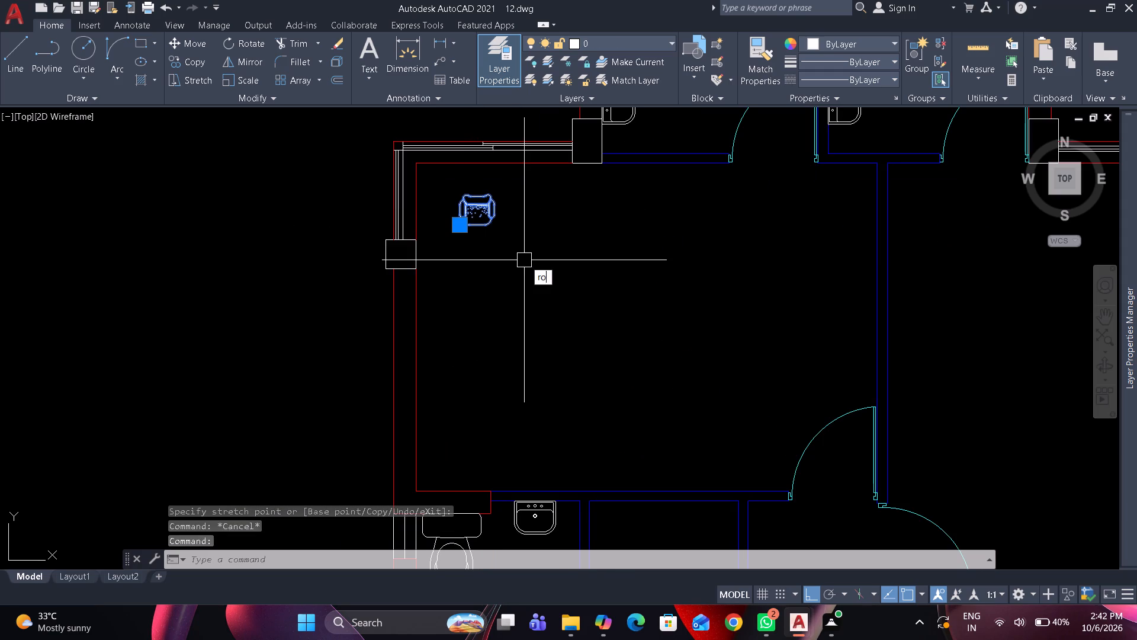
pyautogui.press('F8')
pyautogui.click(476, 212)
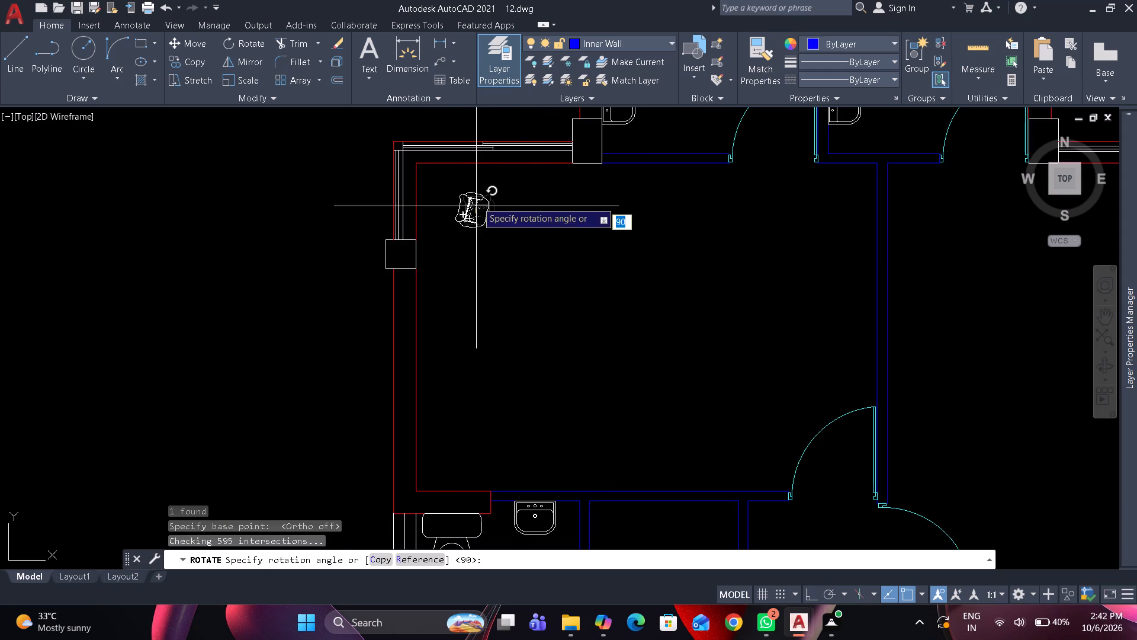
pyautogui.click(526, 181)
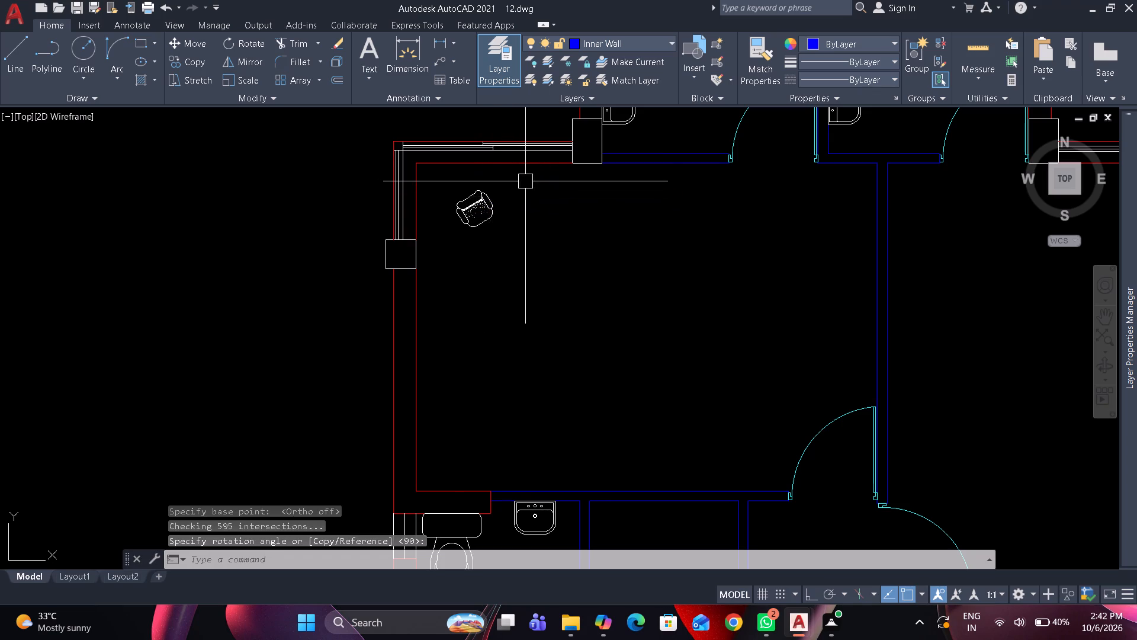
# Enlarge the northwest bedroom's armchair freehand from a base point at its front, and nudge it slightly south.
pyautogui.click(485, 215)
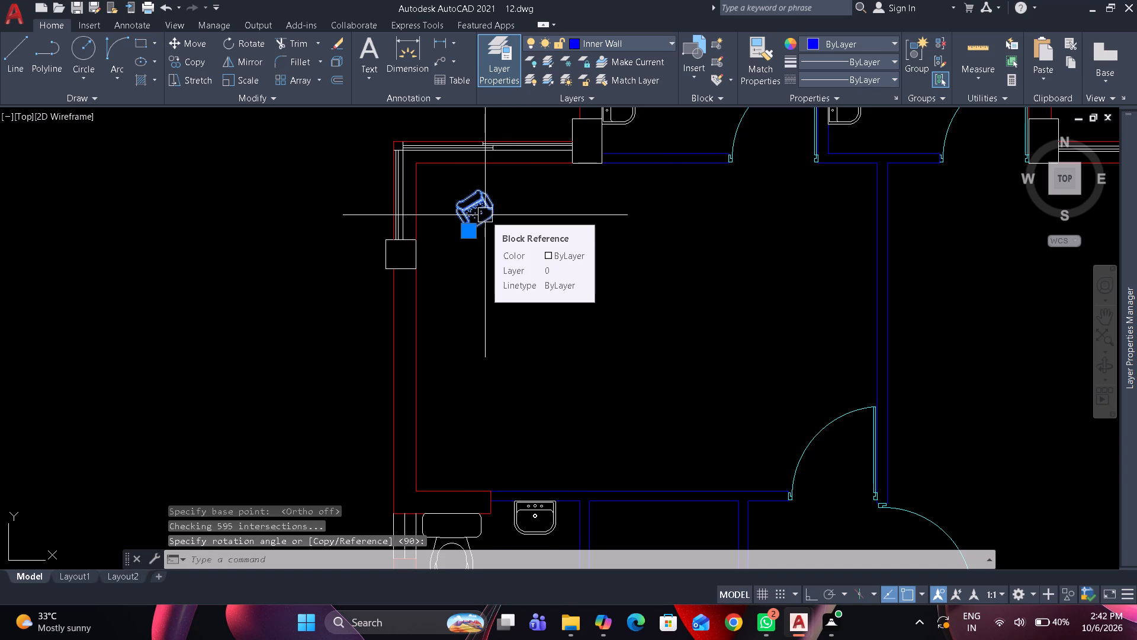
pyautogui.write('sc')
pyautogui.press('space')
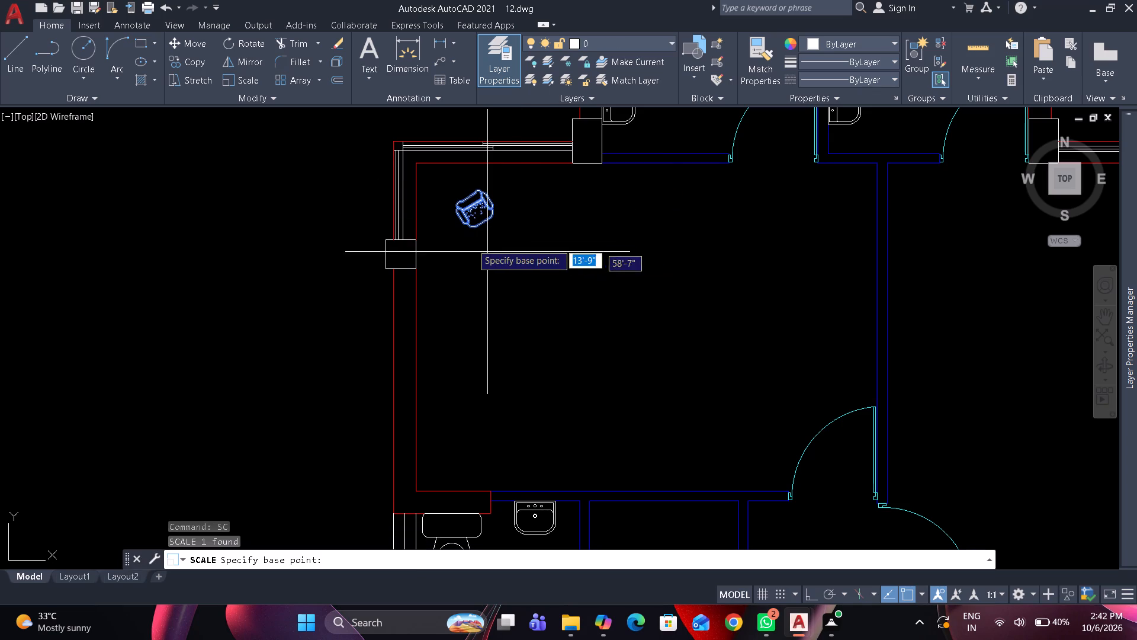
pyautogui.click(466, 235)
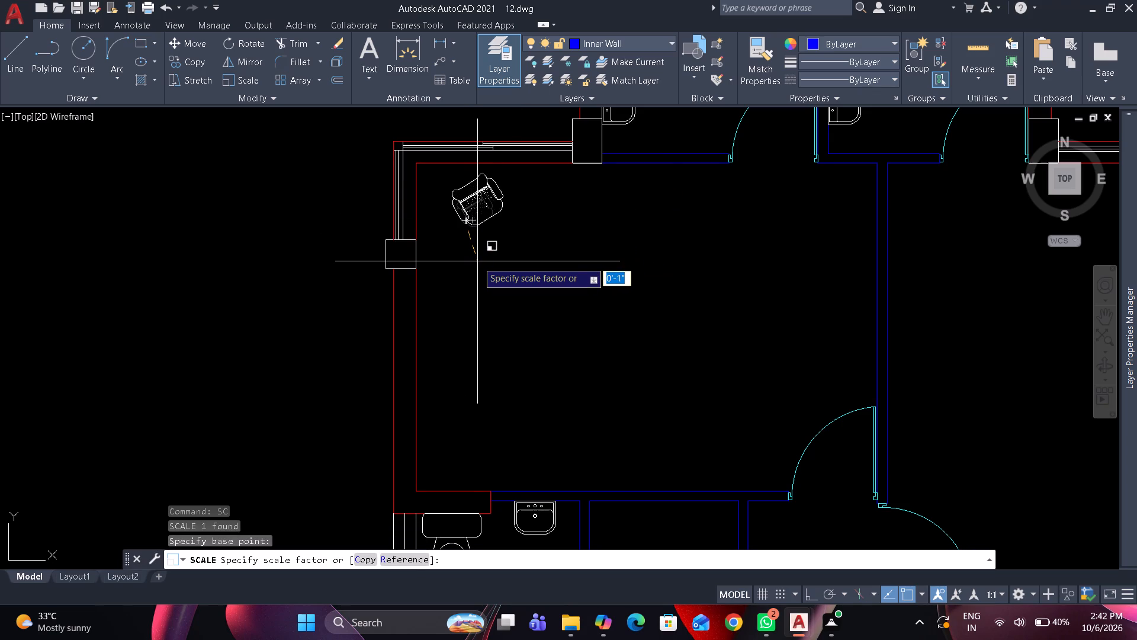
pyautogui.click(478, 263)
pyautogui.click(478, 223)
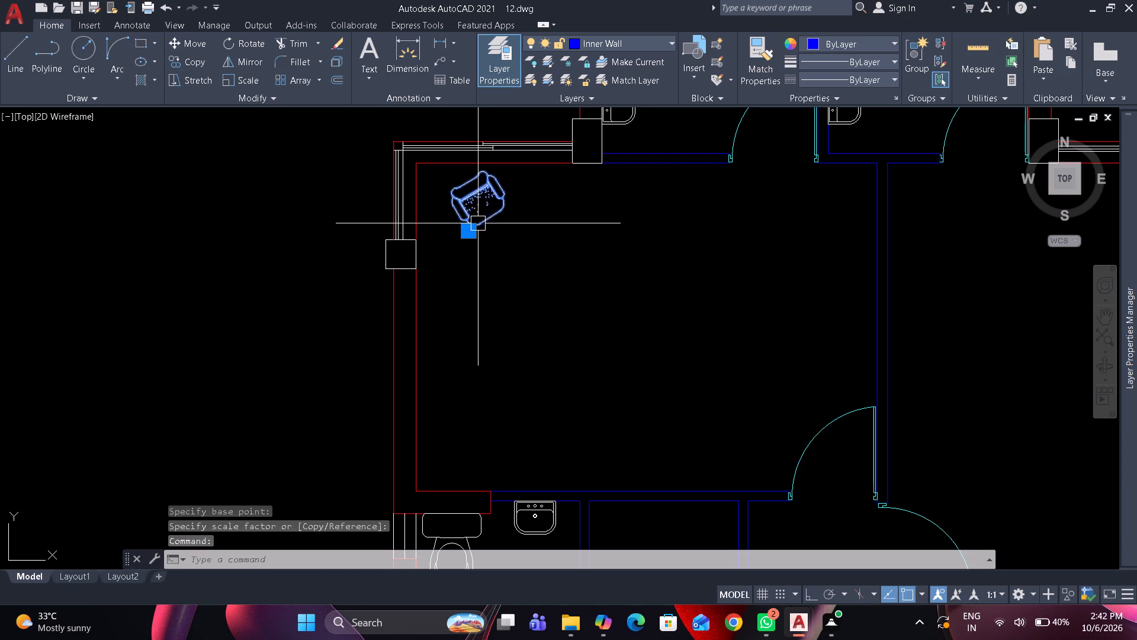
pyautogui.moveTo(488, 217); pyautogui.dragTo(490, 238)
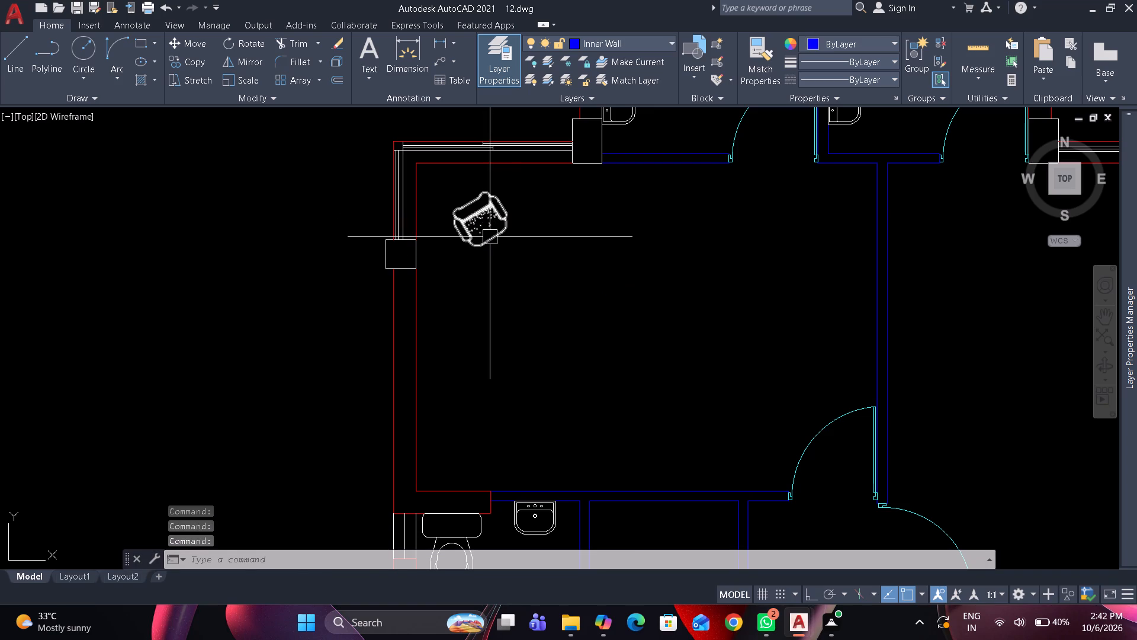
# With ortho on, mirror the armchair across a vertical line in the northwest bedroom, keeping the original.
pyautogui.click(490, 237)
pyautogui.write('mi')
pyautogui.press('space')
pyautogui.press('F8')
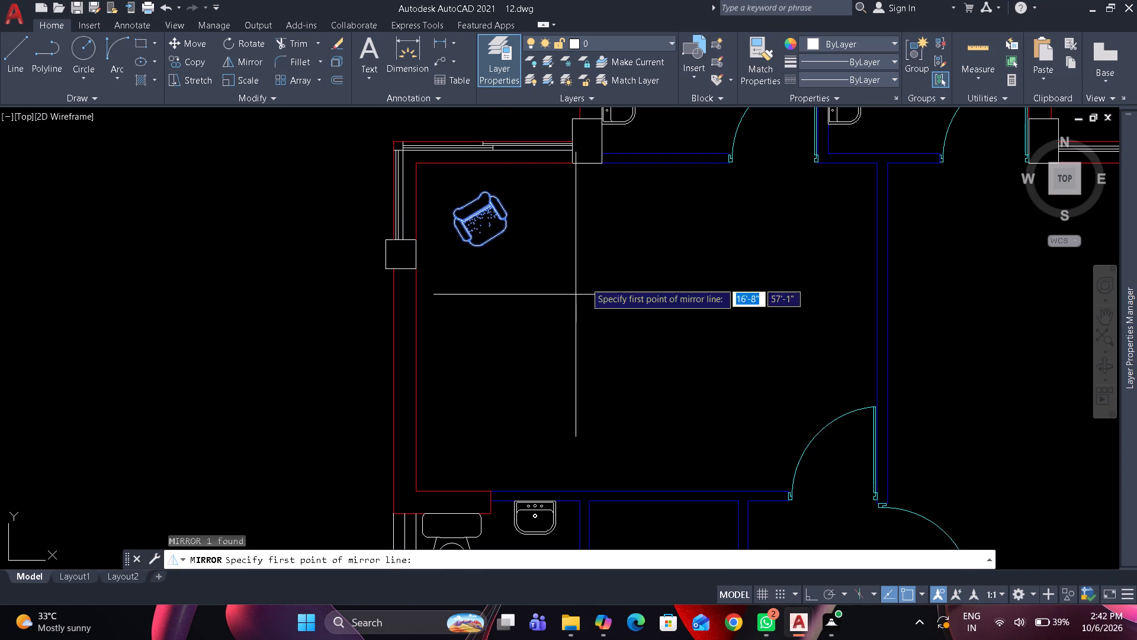
pyautogui.click(599, 270)
pyautogui.click(609, 311)
pyautogui.press('space')
# Move the mirrored armchair horizontally into the northeast bedroom, beside its corner windows.
pyautogui.click(713, 212)
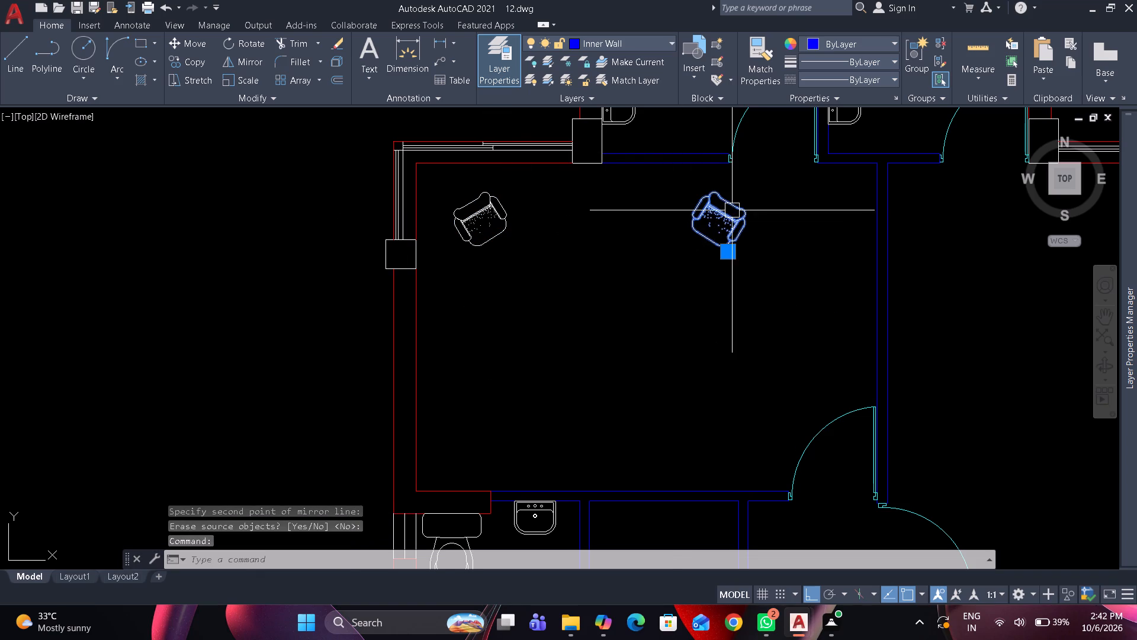
pyautogui.scroll(-1, 739, 212)
pyautogui.moveTo(655, 239); pyautogui.dragTo(537, 260, button='middle')
pyautogui.moveTo(615, 258); pyautogui.dragTo(649, 258)
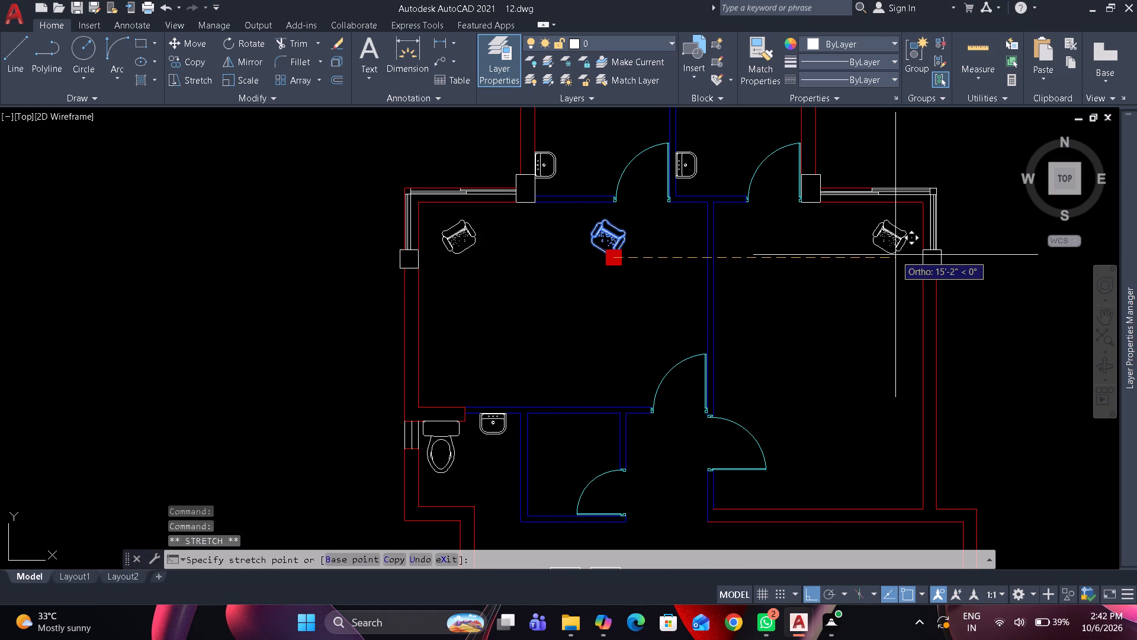
pyautogui.click(889, 255)
pyautogui.press('Escape')
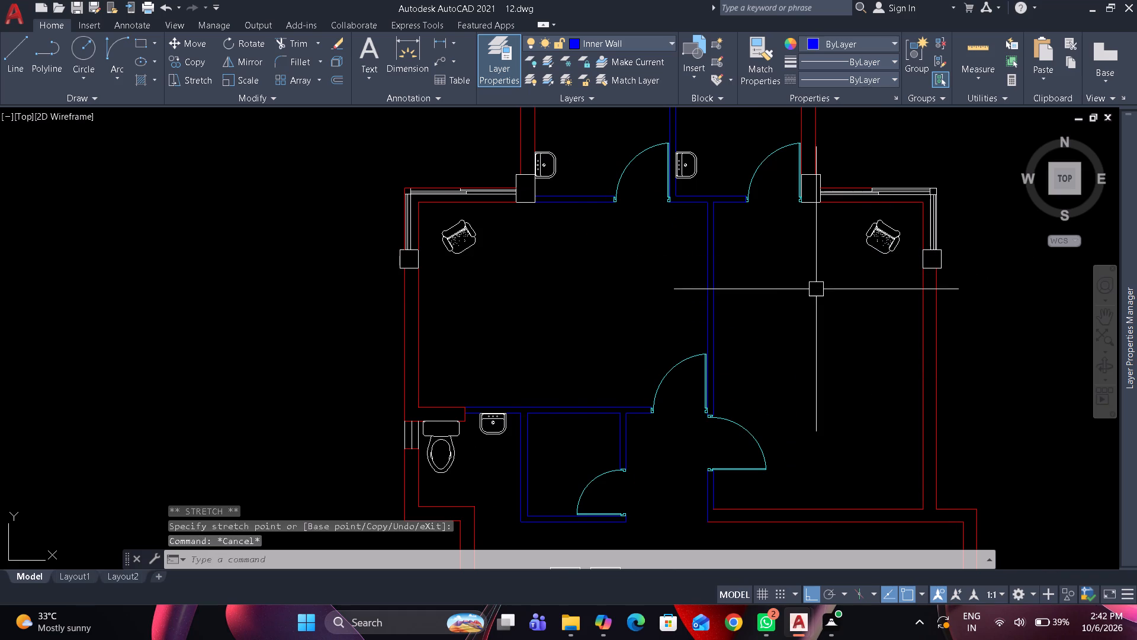
# Copy the double bed block with rug and side tables from 11.dwg and paste it into 12.dwg's northeast bedroom.
pyautogui.moveTo(759, 308); pyautogui.dragTo(762, 313, button='middle')
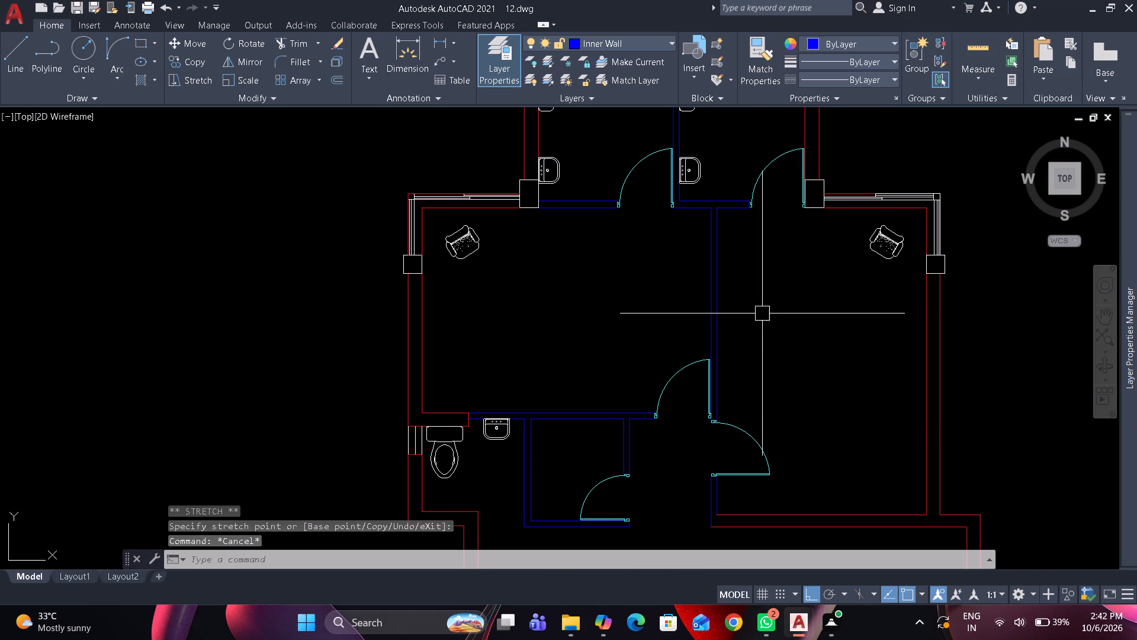
pyautogui.hotkey('alt', 'Tab')
pyautogui.hotkey('alt', 'Tab')
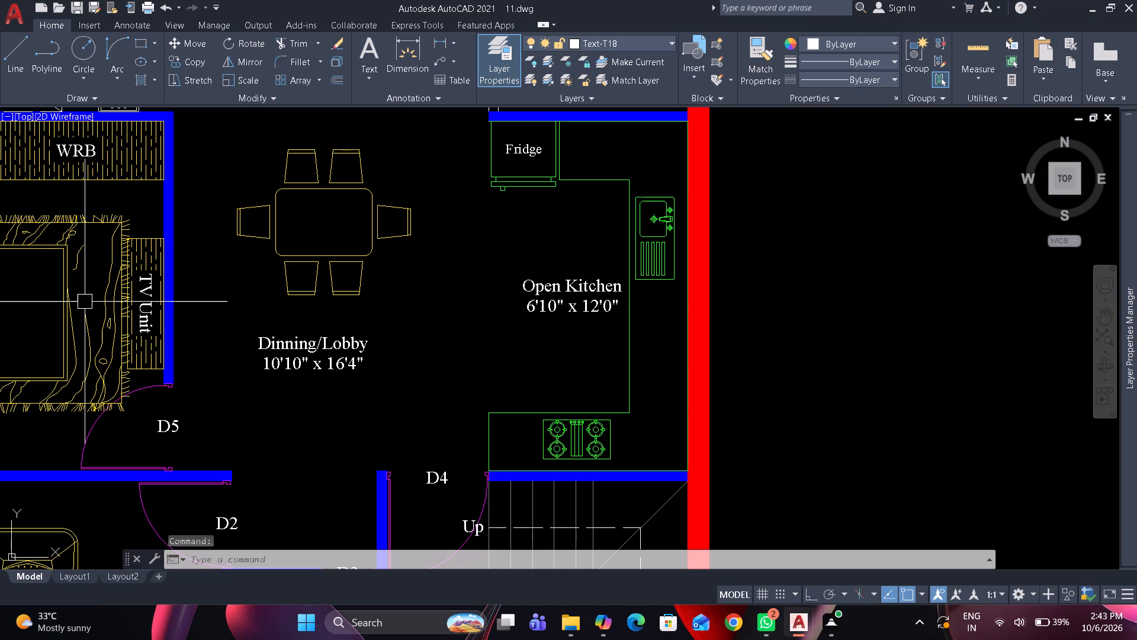
pyautogui.click(85, 301)
pyautogui.click(53, 307)
pyautogui.hotkey('ctrl', 'c')
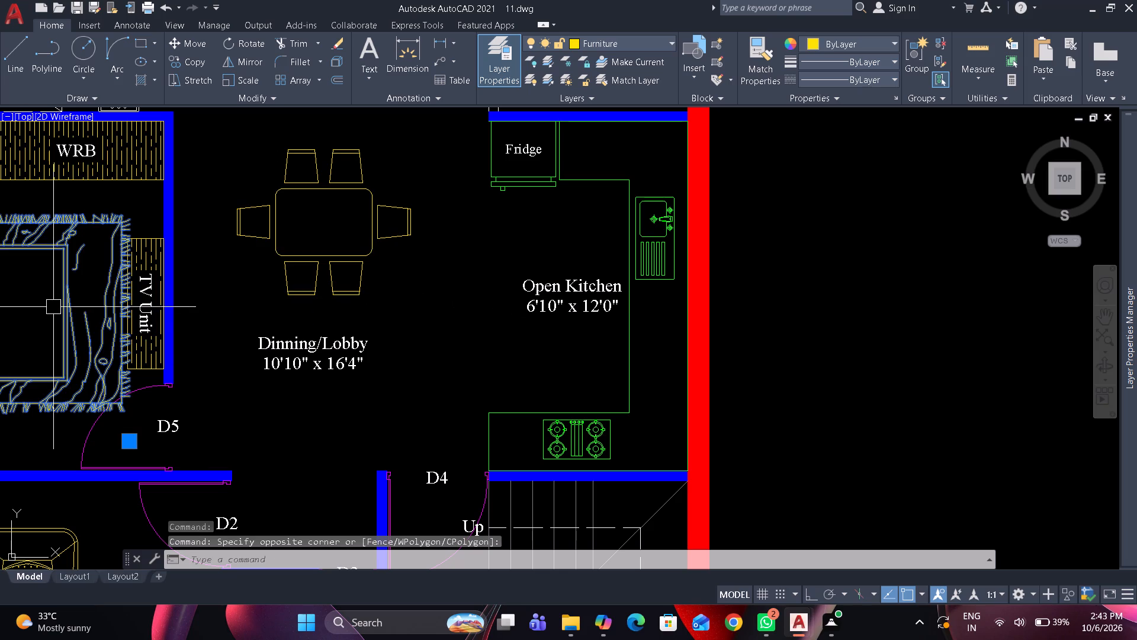
pyautogui.hotkey('alt', 'Tab')
pyautogui.hotkey('alt', 'Tab')
pyautogui.hotkey('alt', 'Tab')
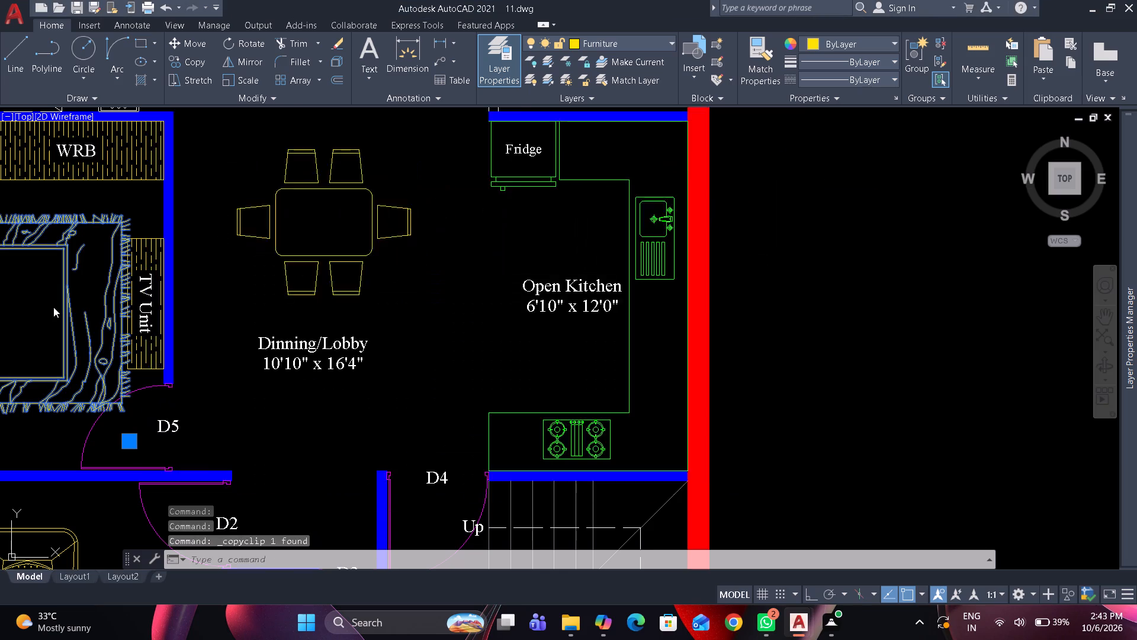
pyautogui.hotkey('ctrl', 'v')
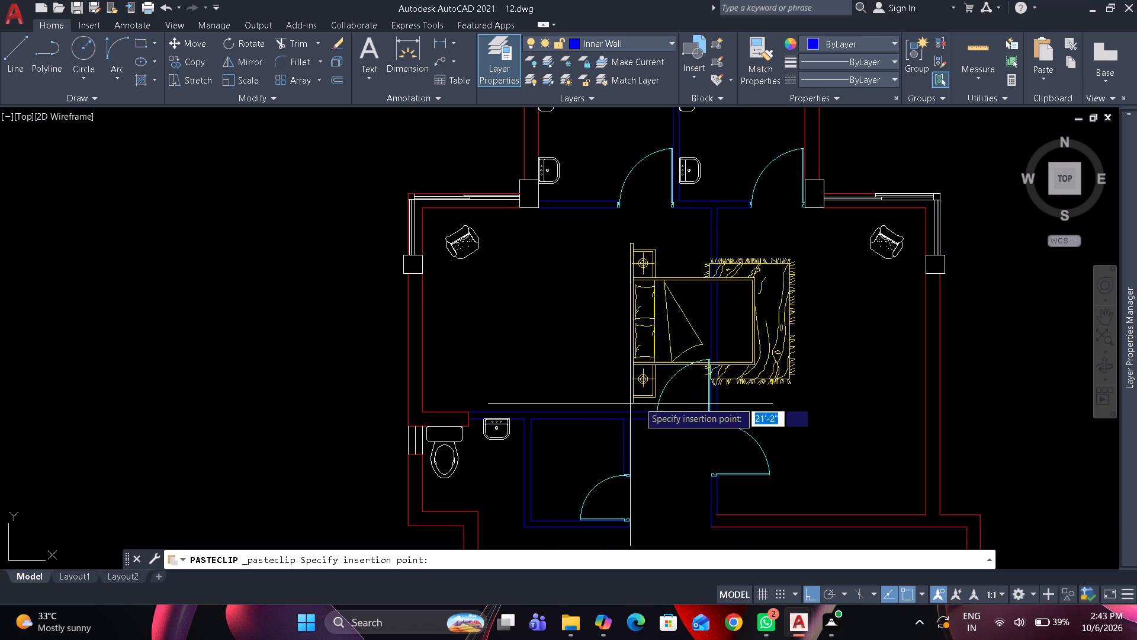
pyautogui.click(745, 402)
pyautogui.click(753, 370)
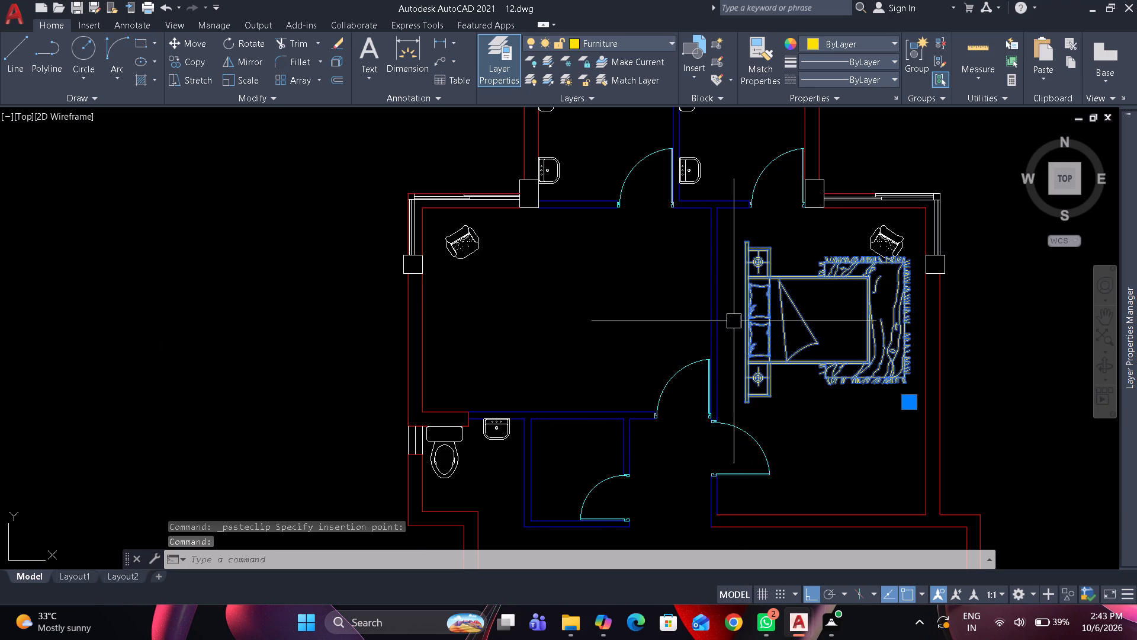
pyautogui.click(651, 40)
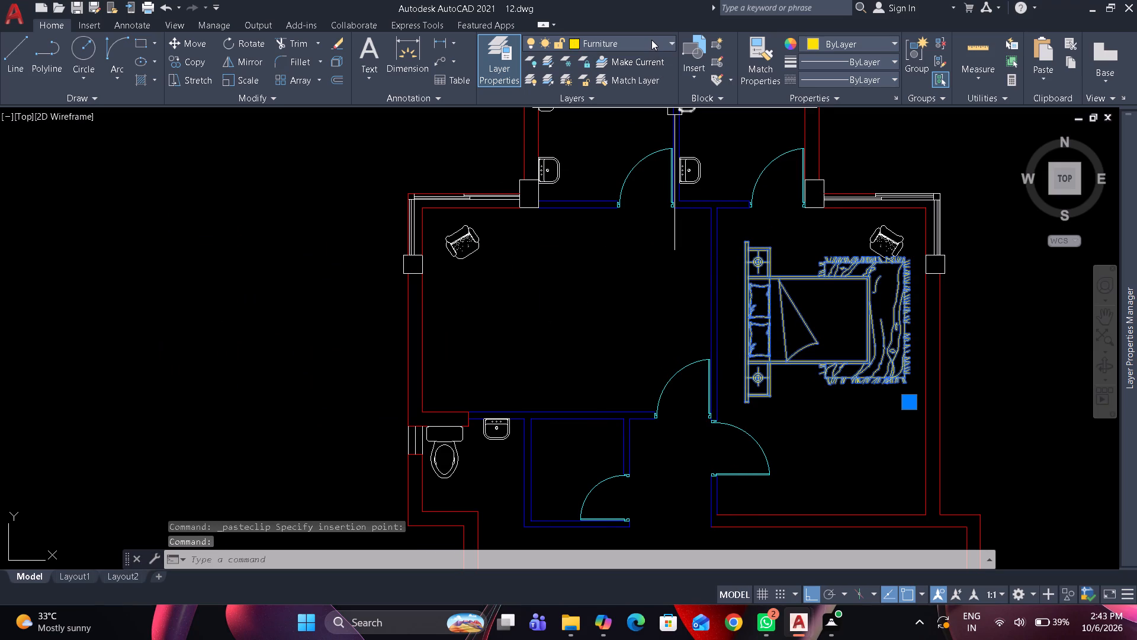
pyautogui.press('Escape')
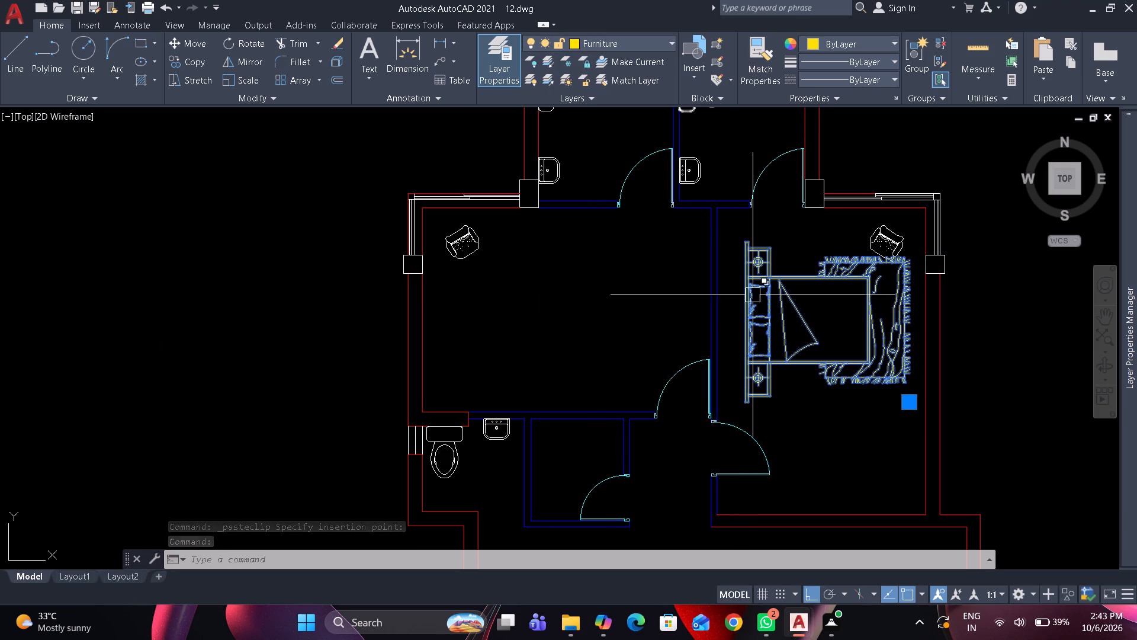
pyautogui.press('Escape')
# Move the bed from its headboard so it sits against the partition wall between the two bedrooms.
pyautogui.click(766, 322)
pyautogui.write('m')
pyautogui.press('space')
pyautogui.scroll(2, 763, 322)
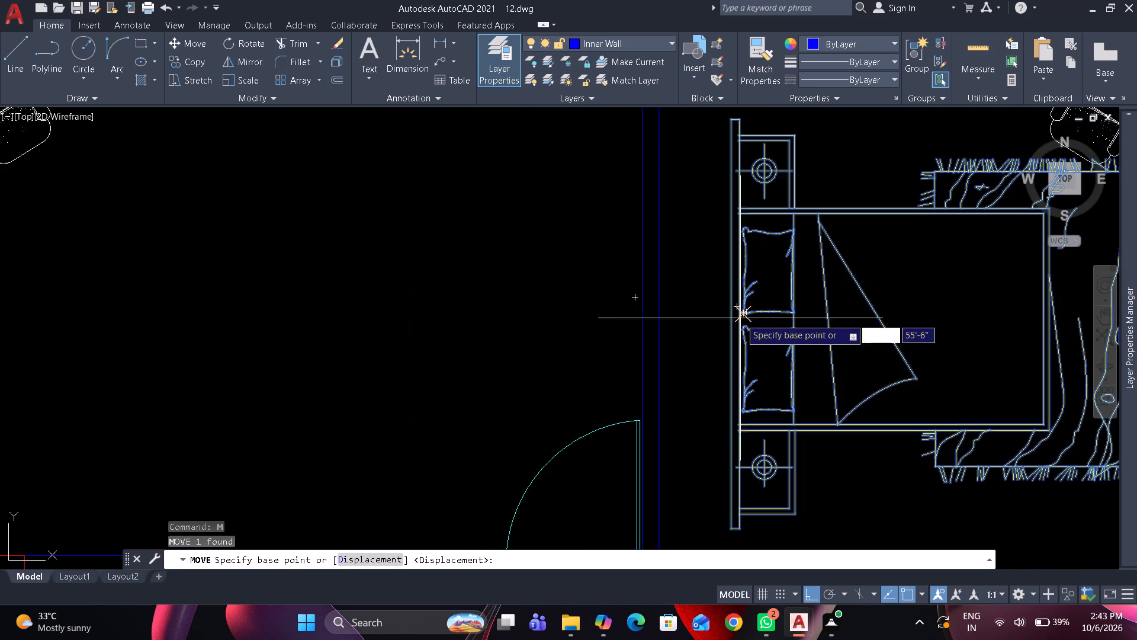
pyautogui.scroll(1, 740, 318)
pyautogui.click(724, 325)
pyautogui.scroll(-2, 724, 325)
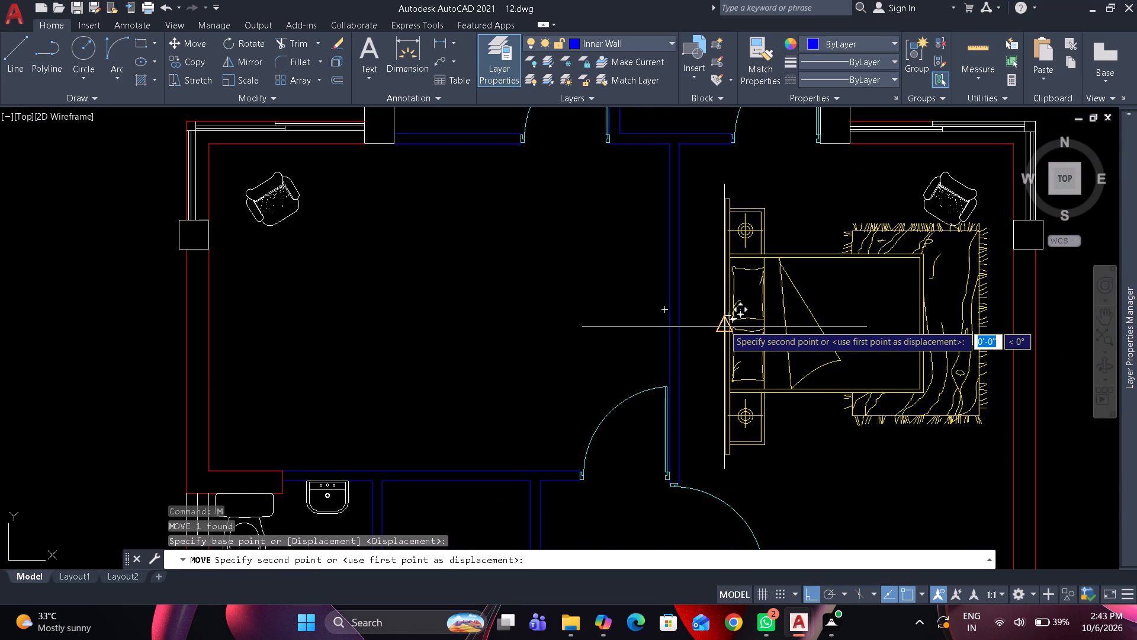
pyautogui.click(681, 311)
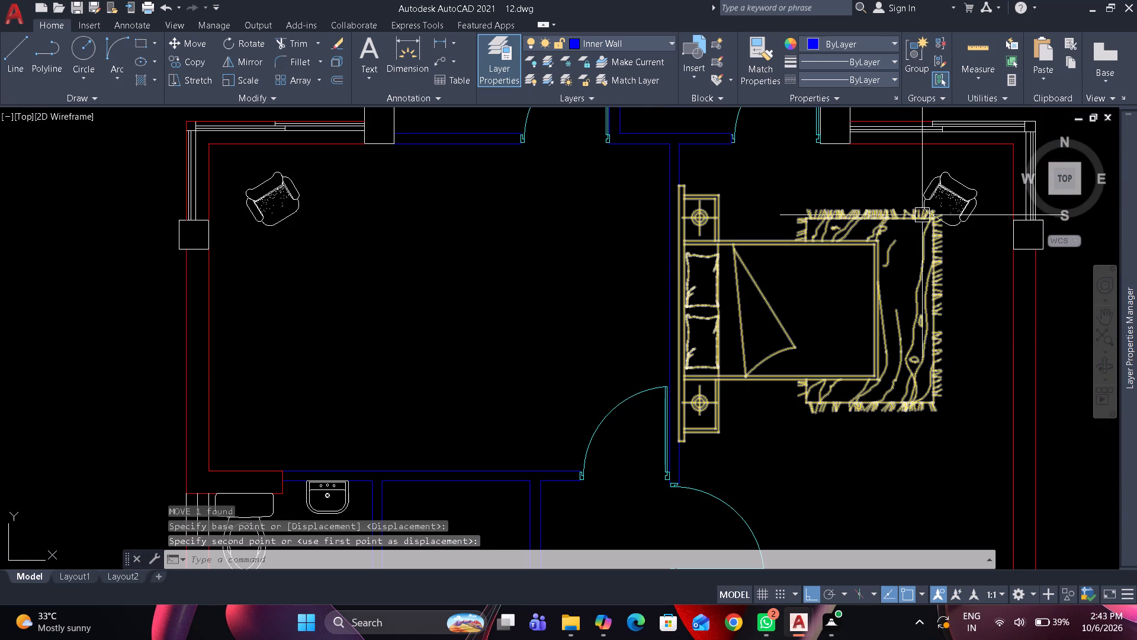
# Shift the northeast bedroom's armchair closer to the window corner, clear of the rug.
pyautogui.click(943, 185)
pyautogui.scroll(2, 949, 181)
pyautogui.moveTo(984, 188); pyautogui.dragTo(1011, 158)
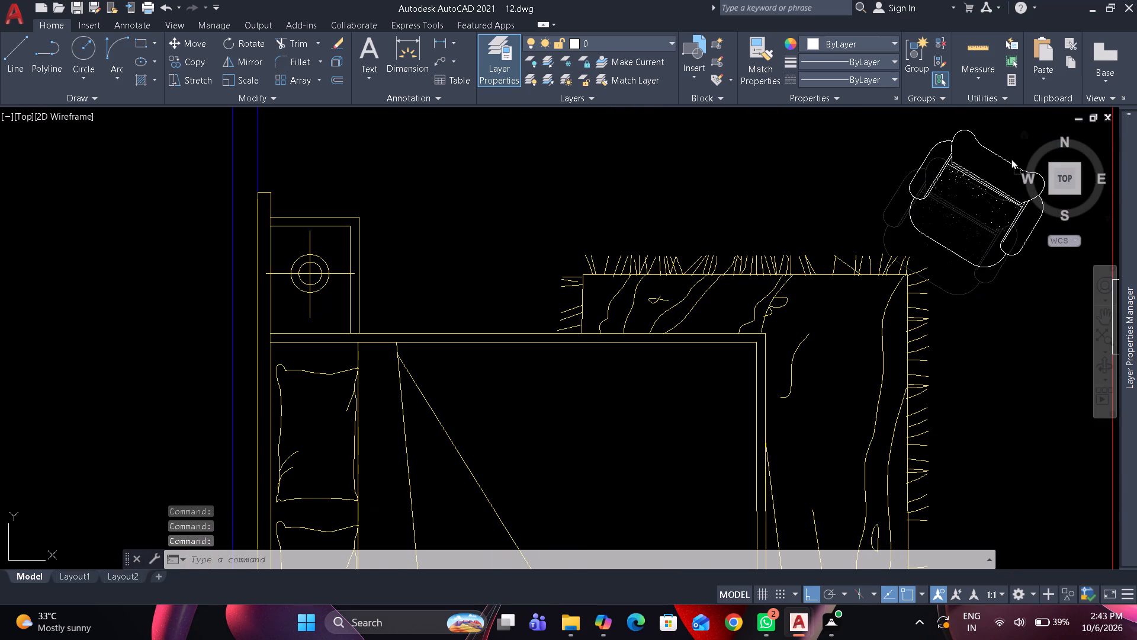
pyautogui.moveTo(1011, 158); pyautogui.dragTo(1011, 156)
pyautogui.scroll(-3, 972, 164)
# Copy the bed block from the northeast bedroom horizontally into the northwest bedroom.
pyautogui.moveTo(882, 219); pyautogui.dragTo(924, 257, button='middle')
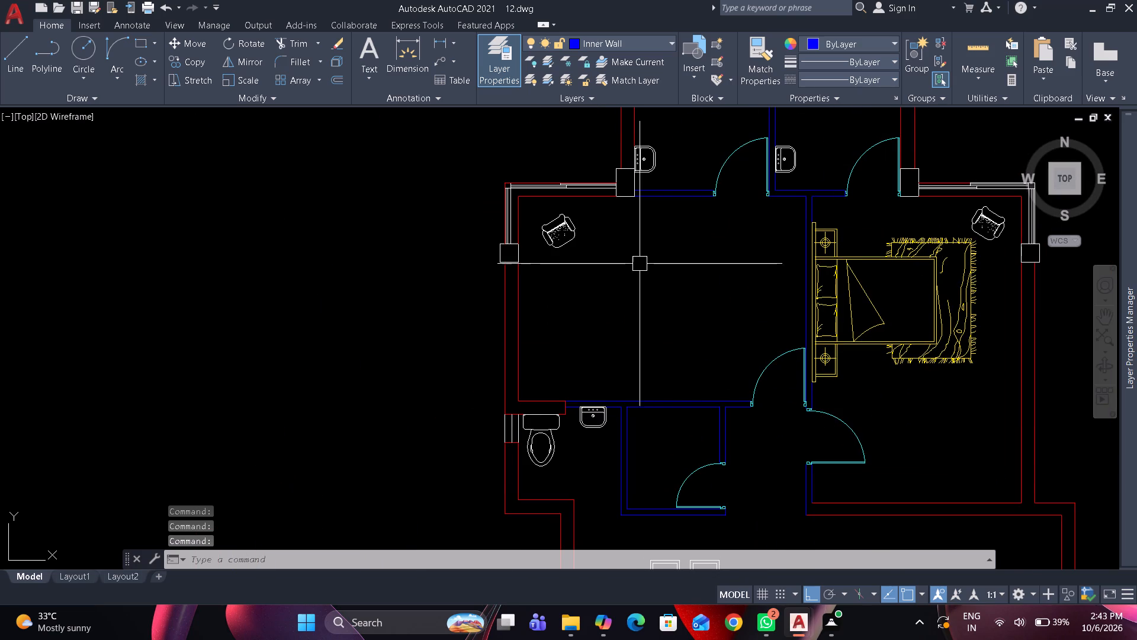
pyautogui.click(862, 273)
pyautogui.write('co')
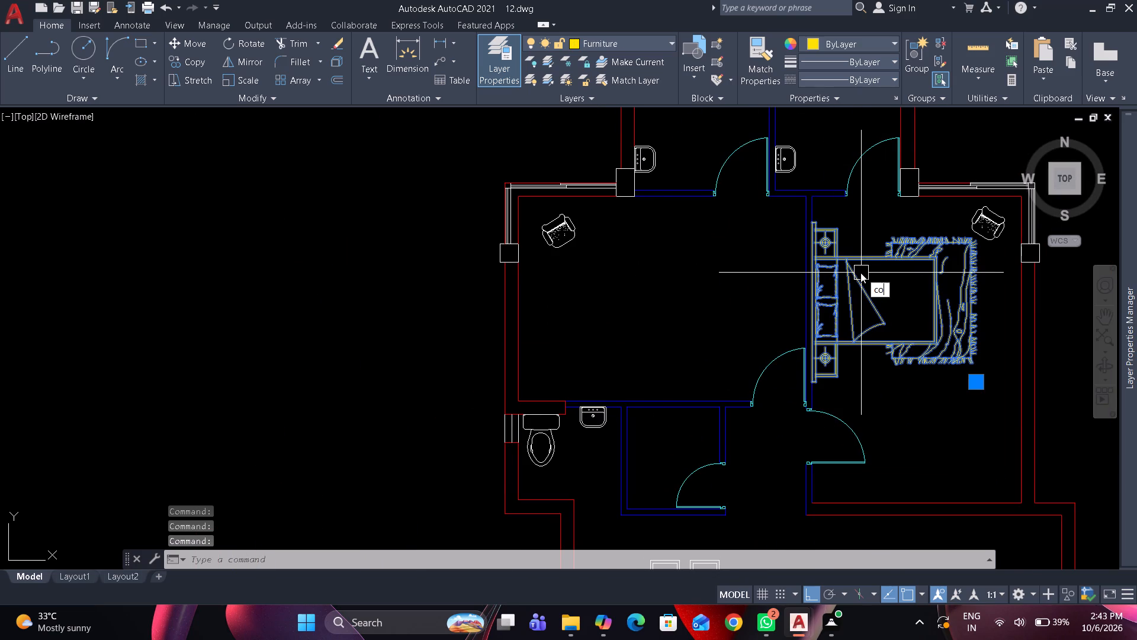
pyautogui.press('space')
pyautogui.moveTo(860, 273); pyautogui.dragTo(839, 272)
pyautogui.click(634, 281)
pyautogui.press('space')
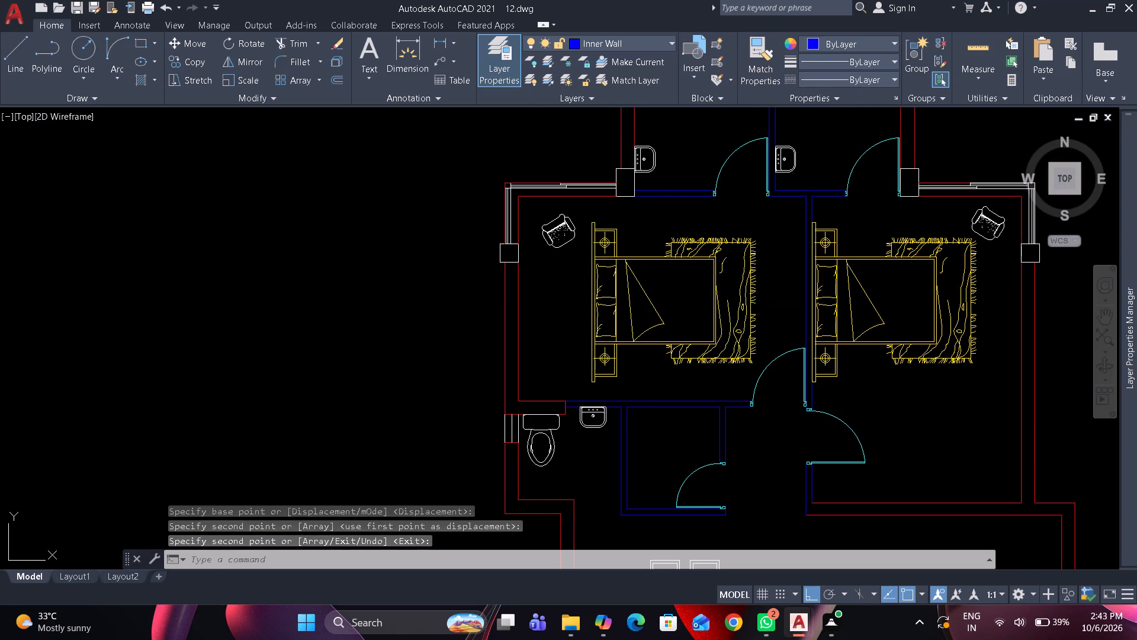
# Rotate the copied bed a quarter turn counterclockwise so its headboard is on the south side.
pyautogui.click(637, 293)
pyautogui.write('ro')
pyautogui.press('space')
pyautogui.moveTo(670, 298); pyautogui.dragTo(667, 281)
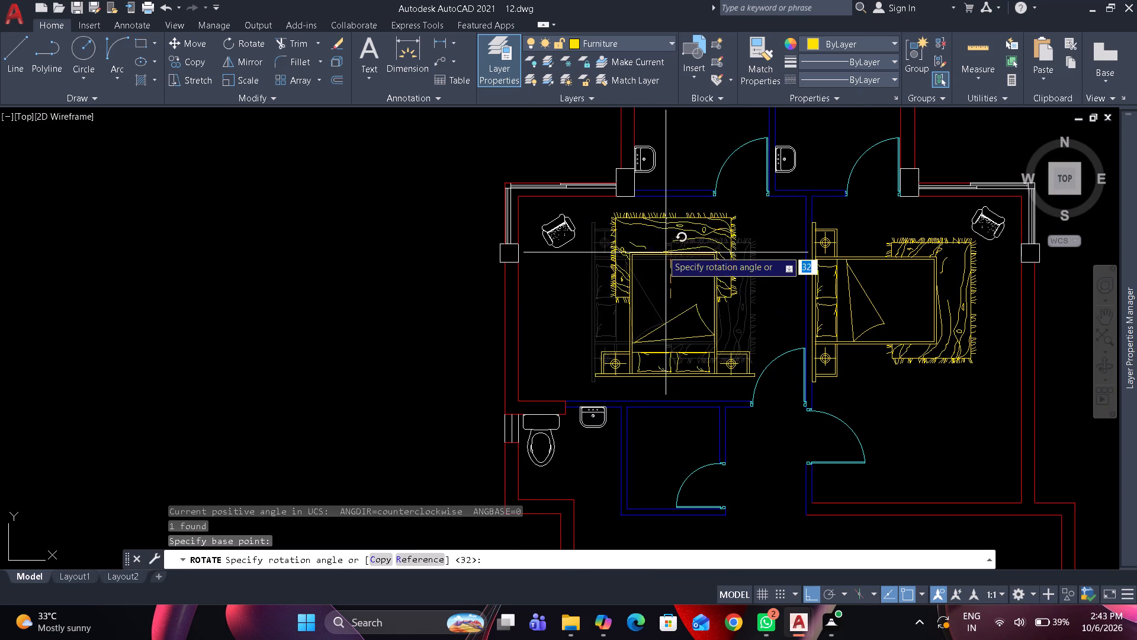
pyautogui.click(680, 156)
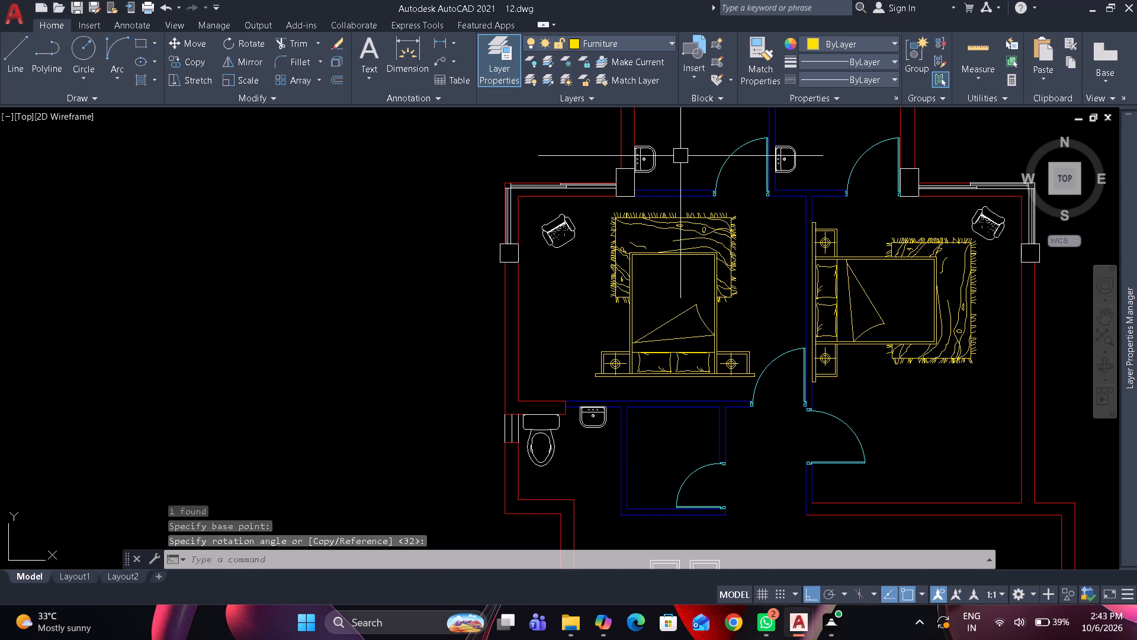
# Move the rotated bed from its headboard onto the northwest bedroom's south wall, away from the door swing.
pyautogui.click(648, 377)
pyautogui.scroll(1, 659, 388)
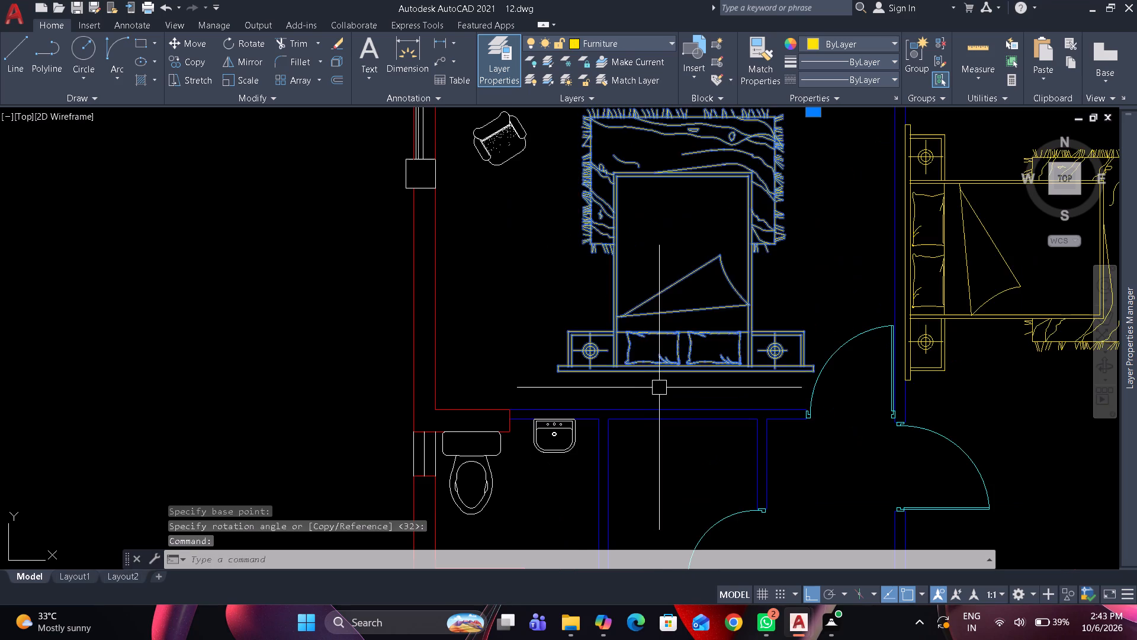
pyautogui.press('Escape')
pyautogui.click(672, 373)
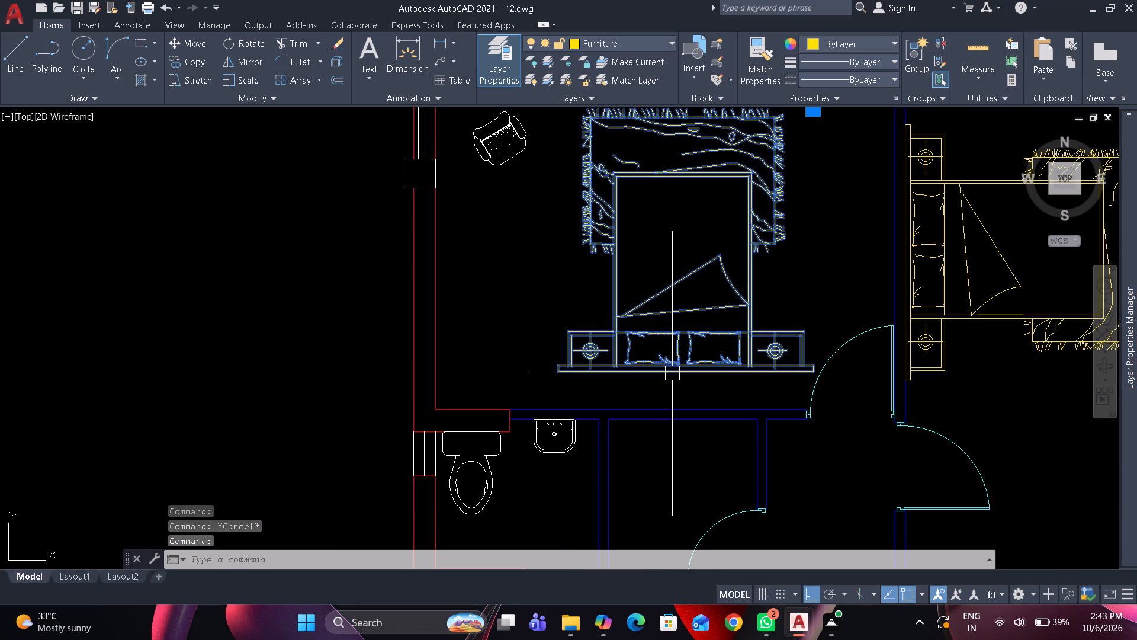
pyautogui.press('m')
pyautogui.press('space')
pyautogui.click(685, 373)
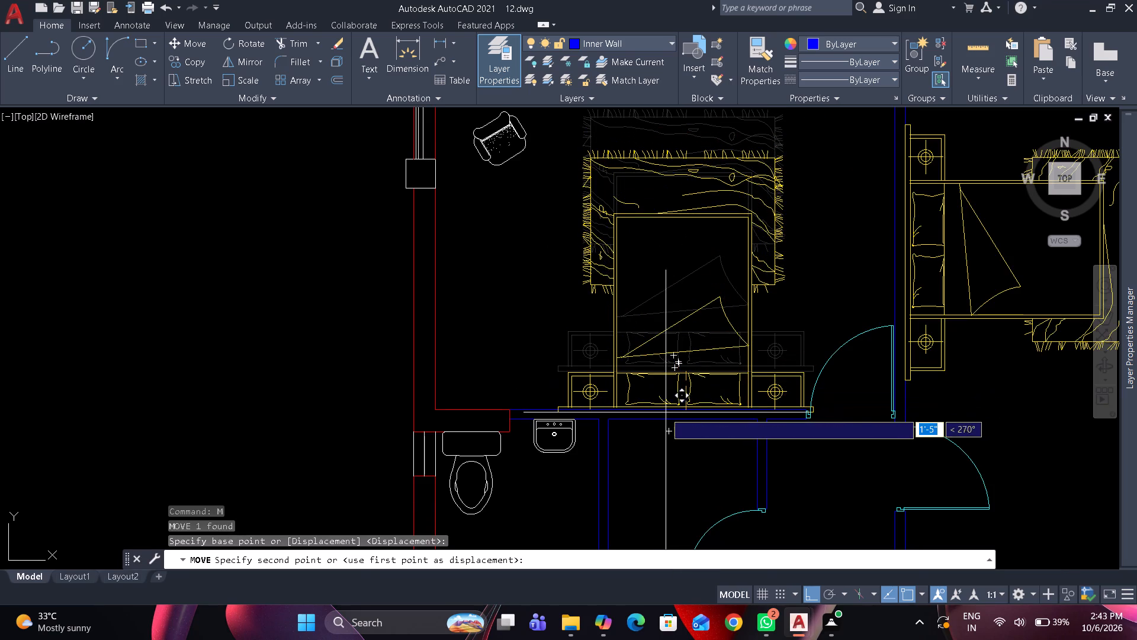
pyautogui.click(629, 406)
# Shift the northwest bedroom's armchair closer to the window corner, clear of the rug.
pyautogui.moveTo(628, 296); pyautogui.dragTo(667, 385, button='middle')
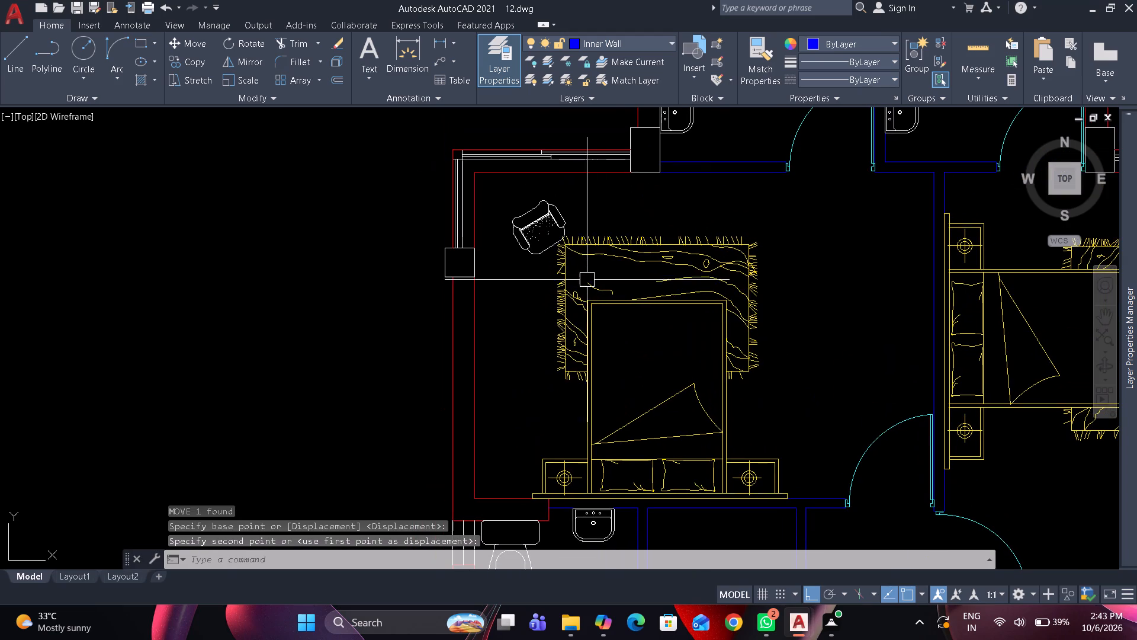
pyautogui.click(528, 222)
pyautogui.moveTo(529, 220); pyautogui.dragTo(520, 207)
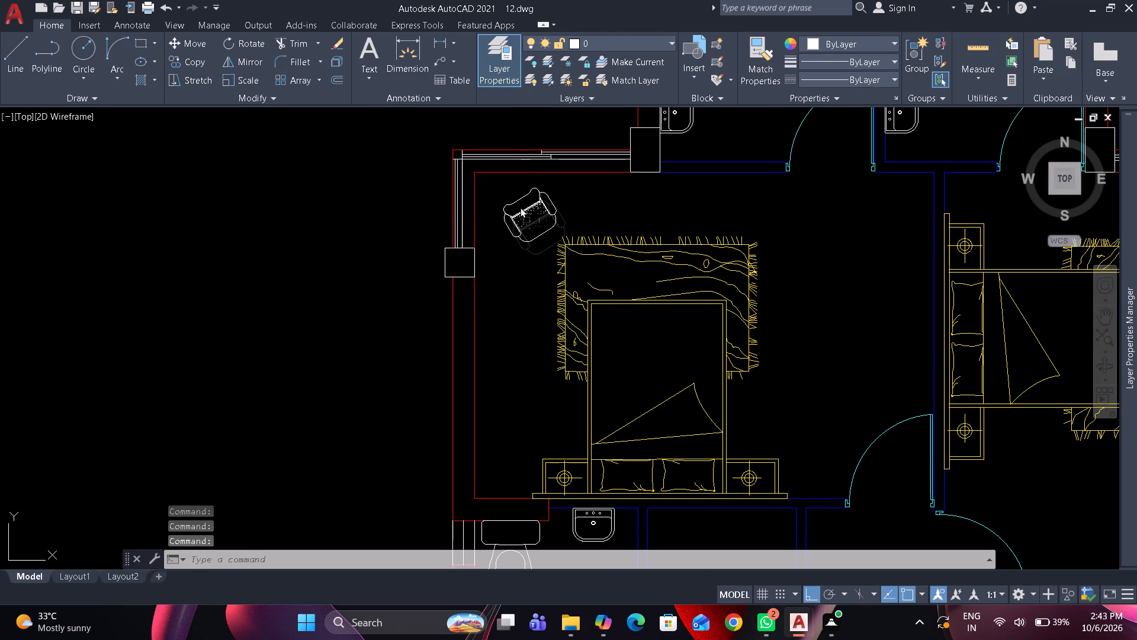
pyautogui.moveTo(520, 207); pyautogui.dragTo(510, 205)
pyautogui.press('Escape')
pyautogui.press('Escape')
pyautogui.press('Escape')
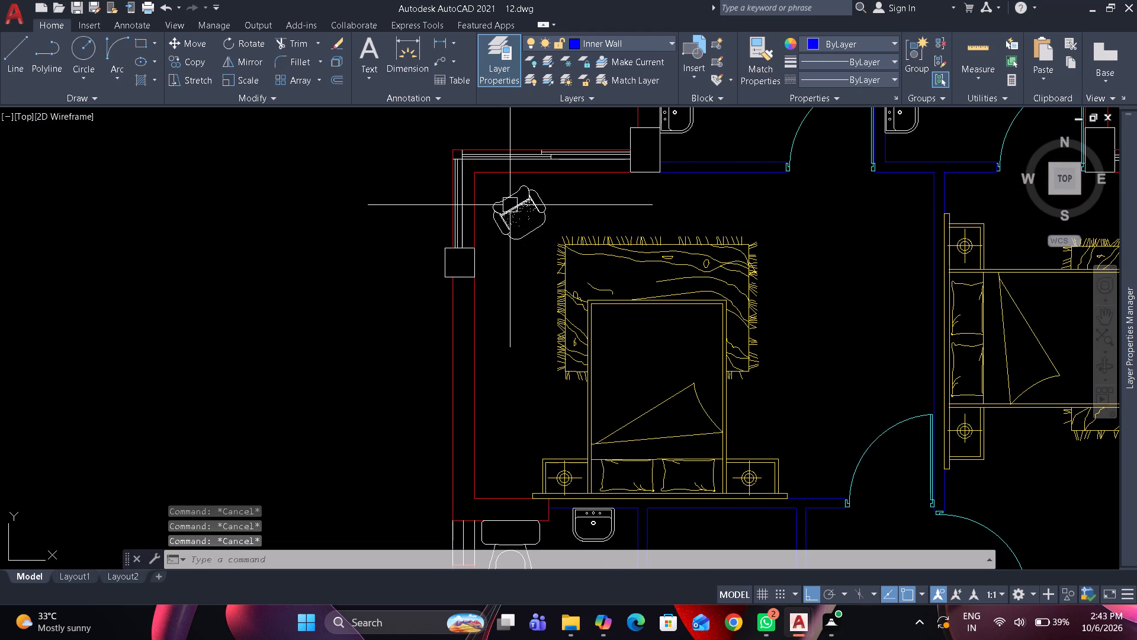
pyautogui.press('Escape')
# Copy the bed block from the northwest bedroom of 10.dwg and paste it in the empty area west of the 12.dwg plan.
pyautogui.scroll(-1, 518, 213)
pyautogui.moveTo(532, 225); pyautogui.dragTo(603, 242, button='middle')
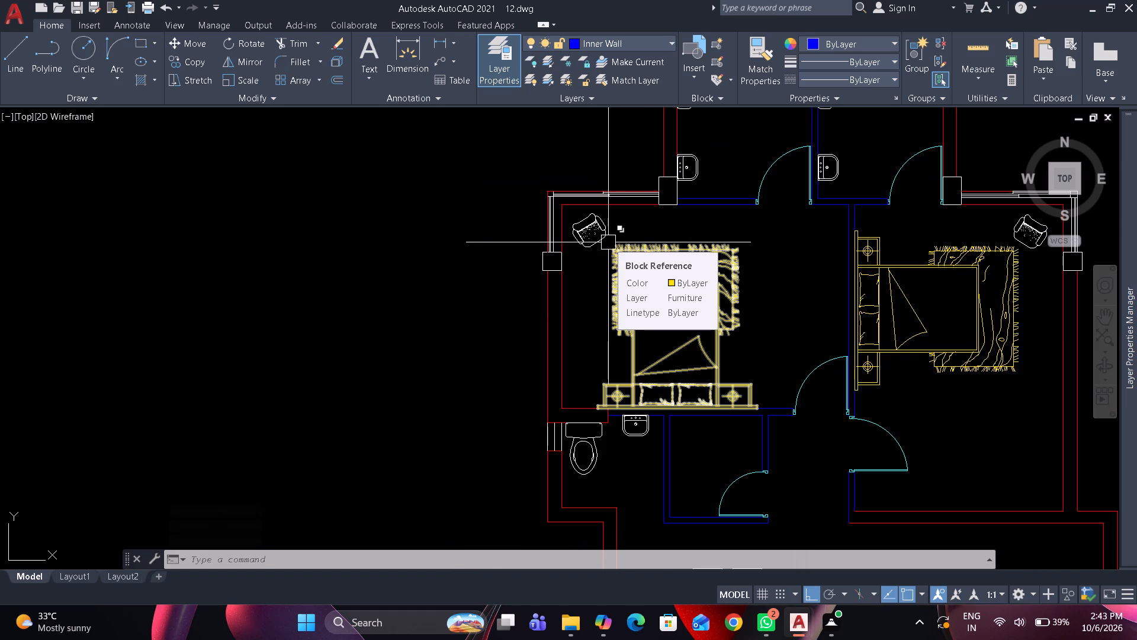
pyautogui.scroll(-1, 593, 267)
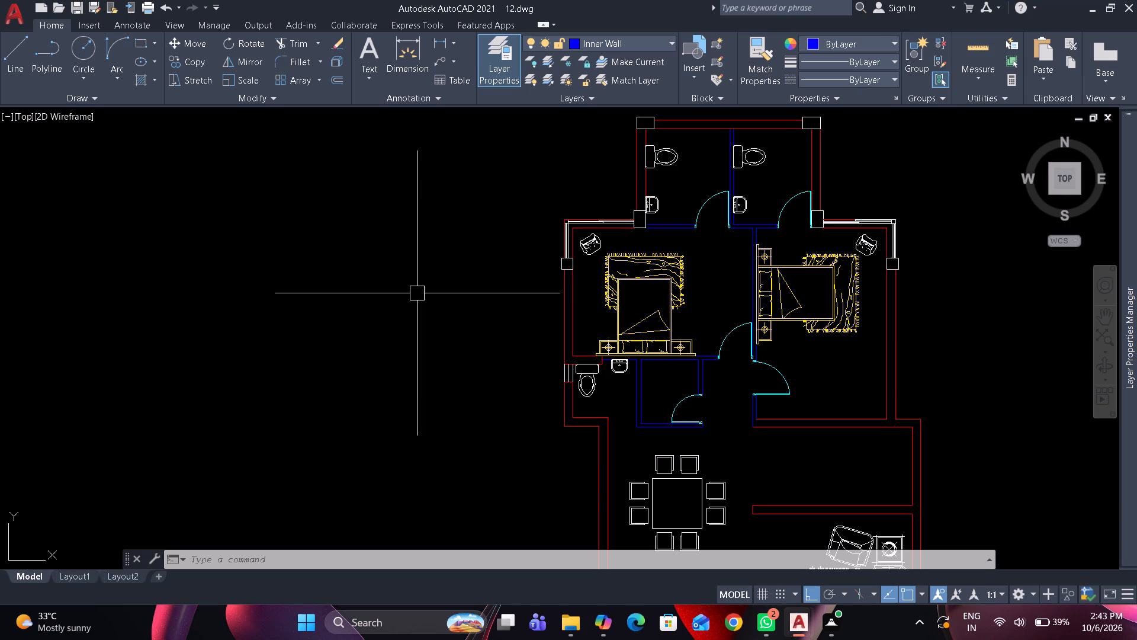
pyautogui.click(17, 12)
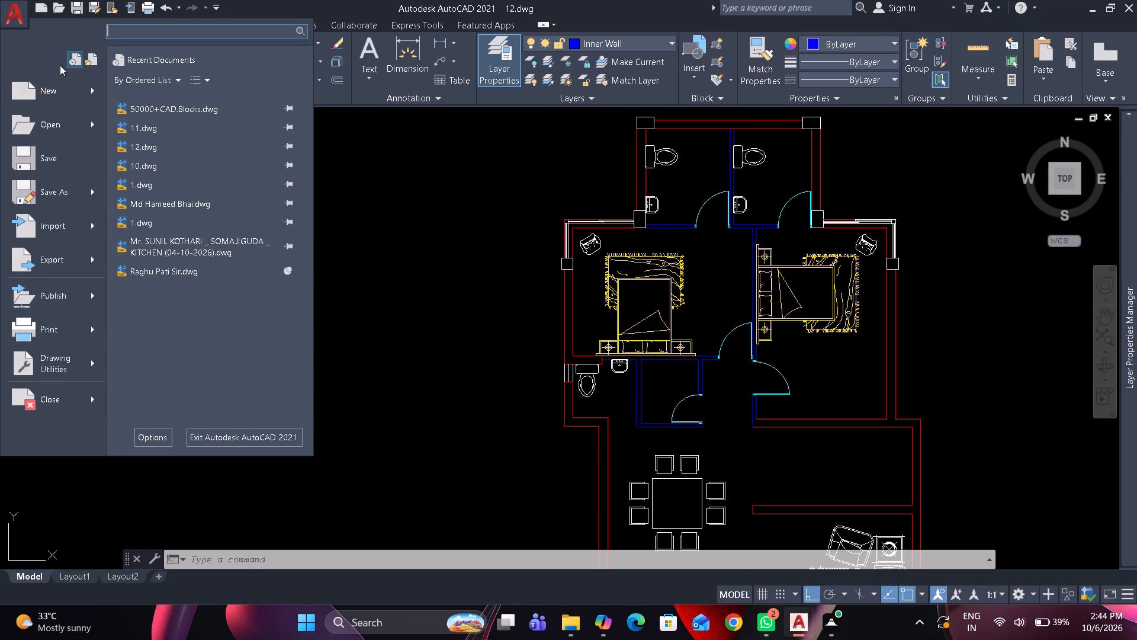
pyautogui.click(158, 169)
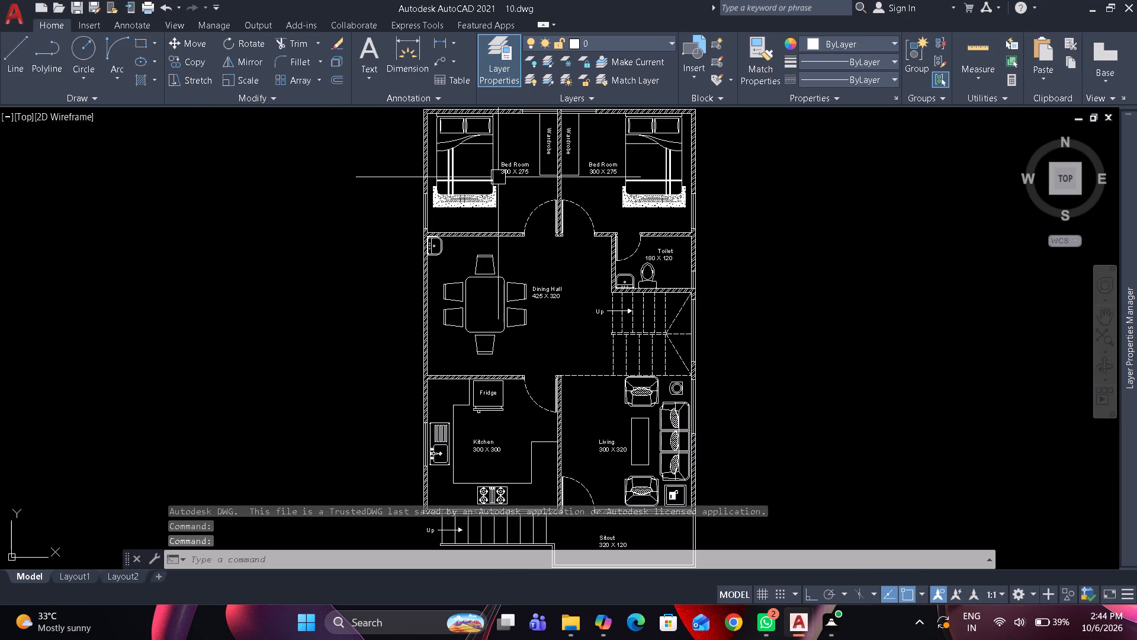
pyautogui.click(470, 188)
pyautogui.hotkey('ctrl', 'c')
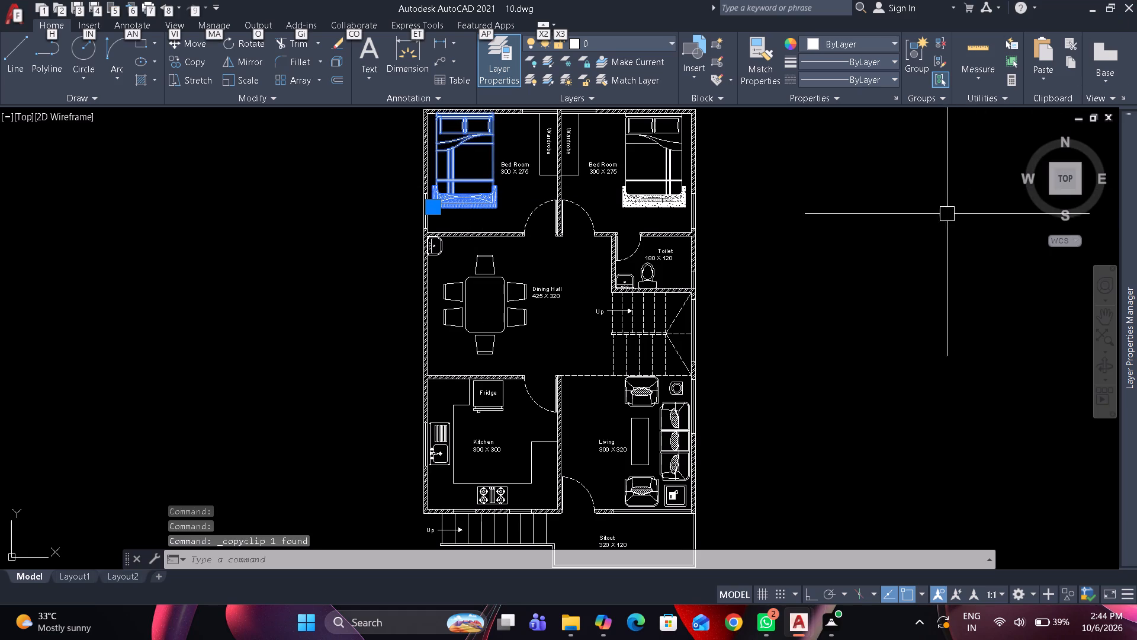
pyautogui.press('Escape')
pyautogui.hotkey('alt', 'Tab')
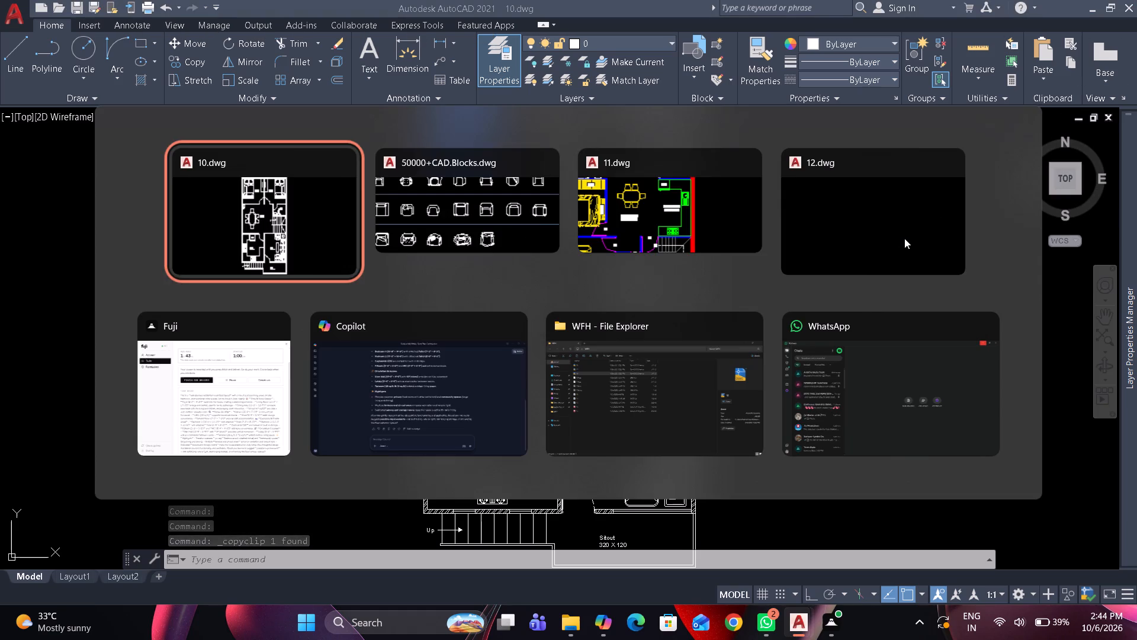
pyautogui.hotkey('alt', 'Tab')
pyautogui.hotkey('alt', 'Tab')
pyautogui.hotkey('alt', 'Tab')
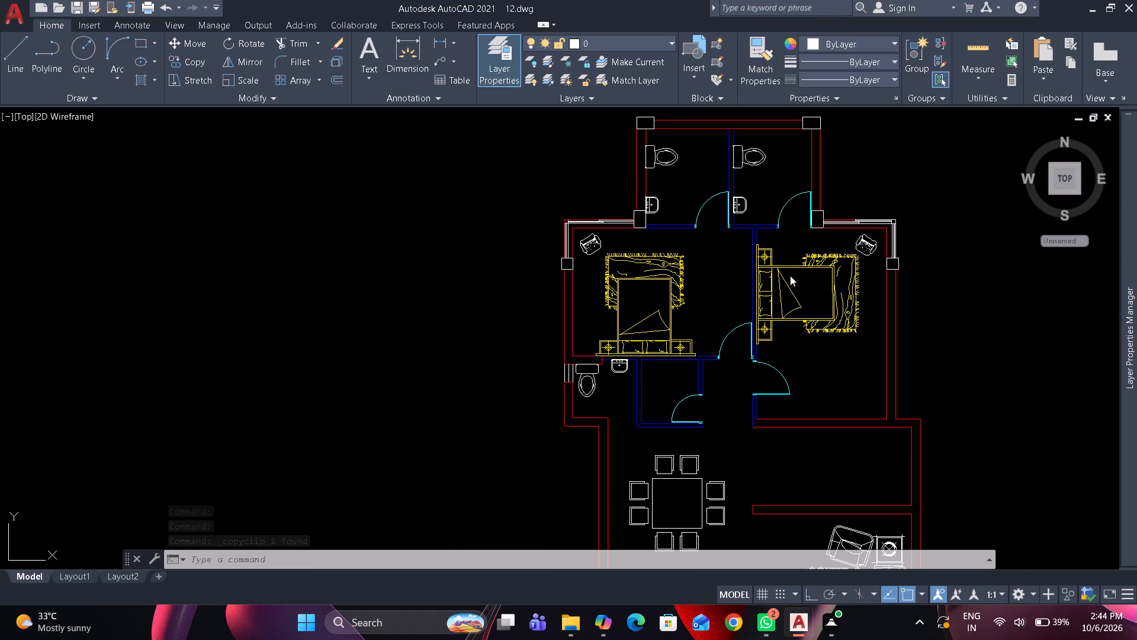
pyautogui.hotkey('ctrl', 'v')
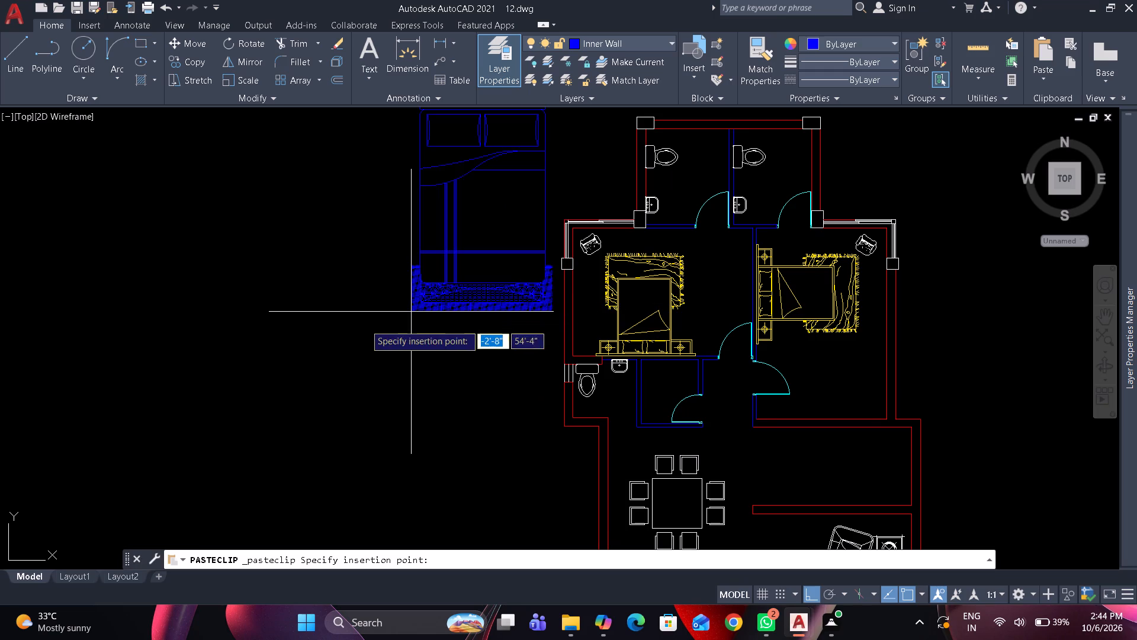
pyautogui.click(349, 335)
# Assign the pasted bed to the Furniture layer.
pyautogui.moveTo(389, 312); pyautogui.dragTo(401, 307)
pyautogui.click(634, 46)
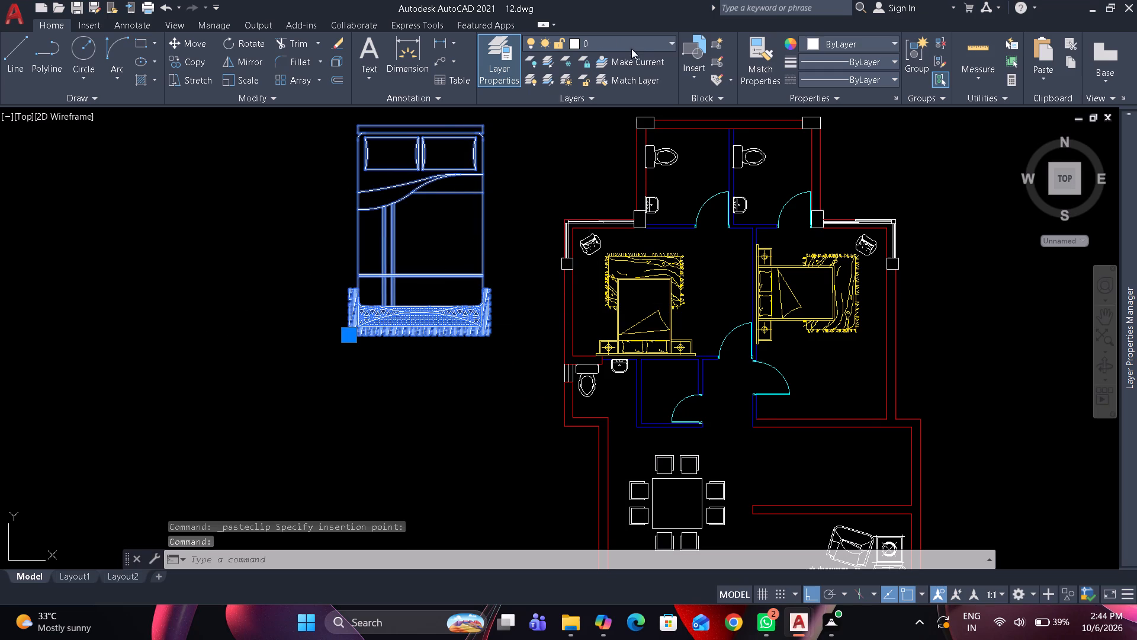
pyautogui.click(609, 114)
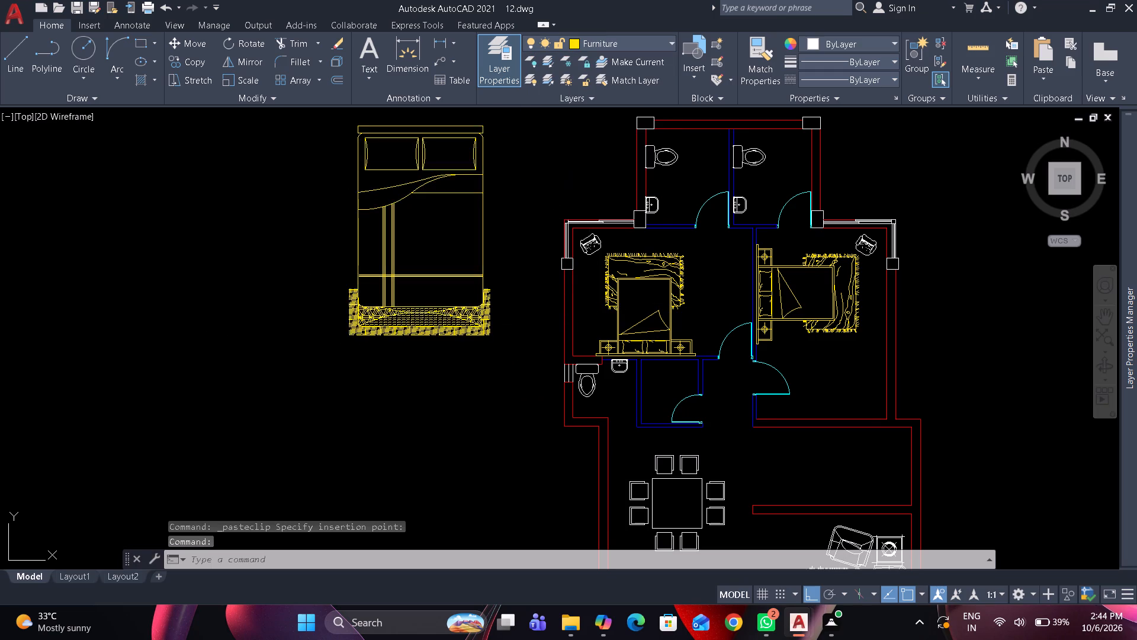
# Scale the pasted bed down to well under half its size, using its southwest rug corner as the base point.
pyautogui.write('sc')
pyautogui.press('space')
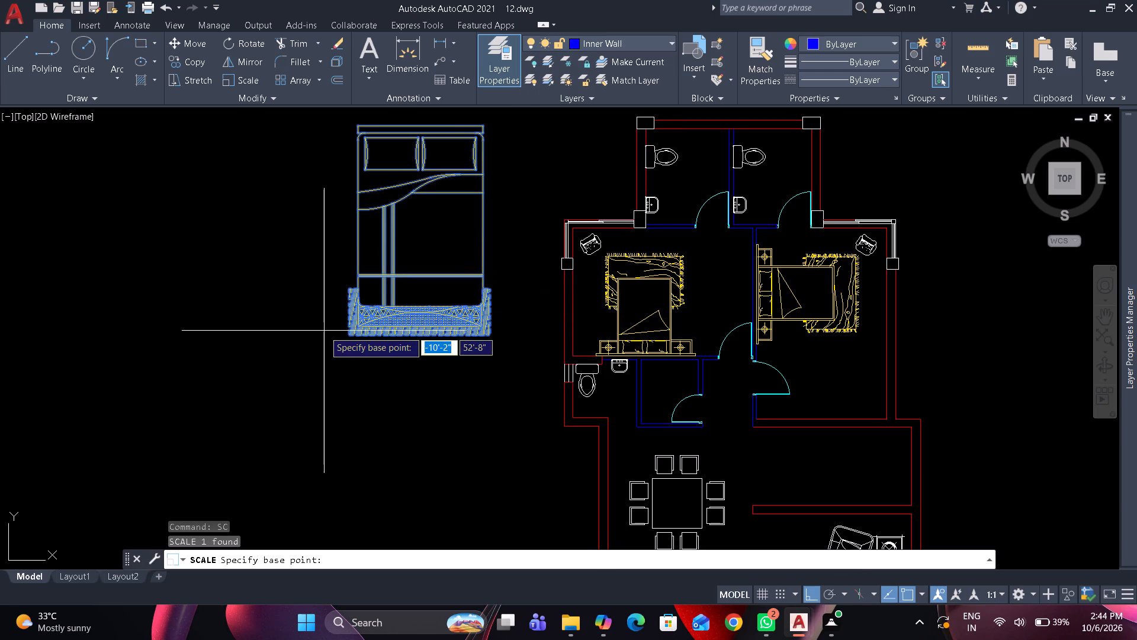
pyautogui.click(349, 330)
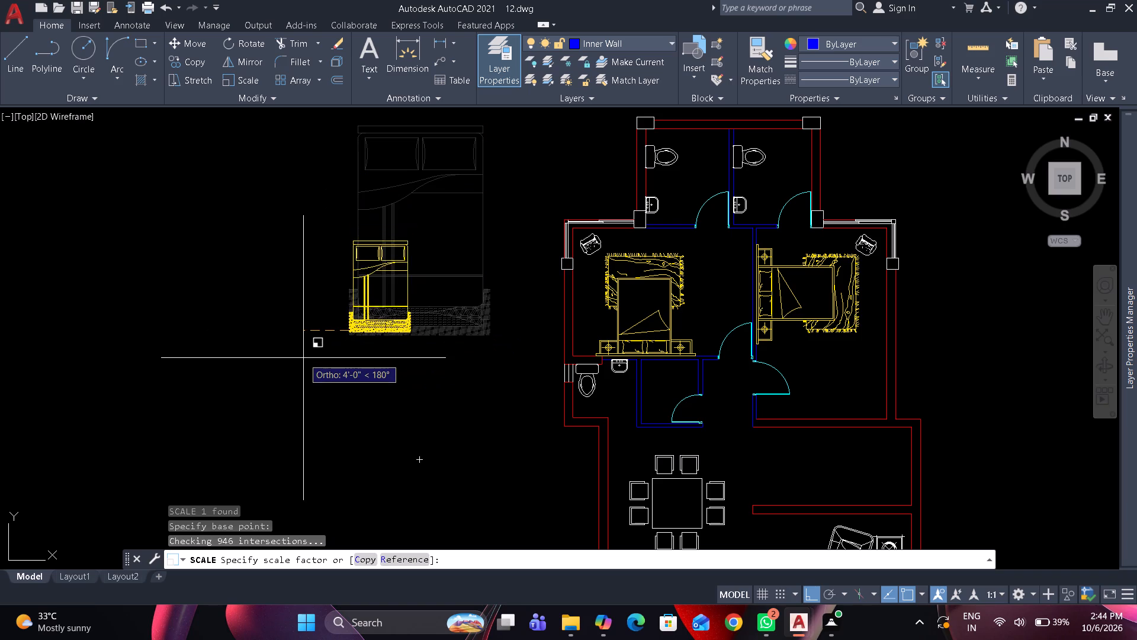
pyautogui.moveTo(308, 353); pyautogui.dragTo(317, 346)
# Rotate the scaled bed a quarter turn clockwise so its headboard is on the east side.
pyautogui.click(381, 307)
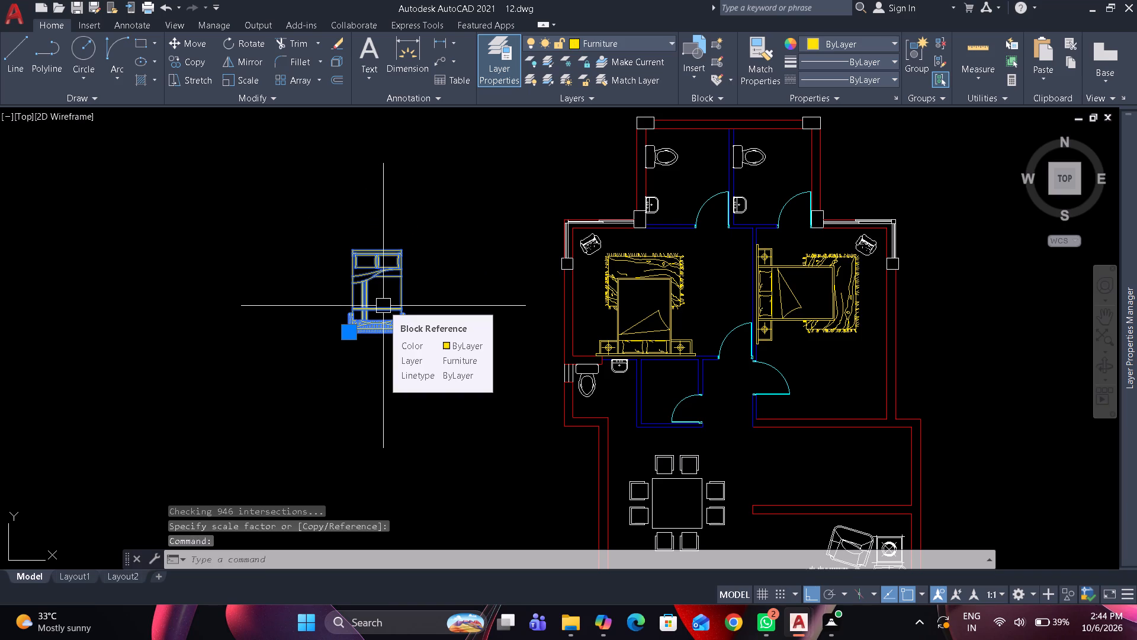
pyautogui.write('ro')
pyautogui.press('space')
pyautogui.moveTo(400, 288); pyautogui.dragTo(402, 306)
pyautogui.moveTo(393, 383); pyautogui.dragTo(393, 373)
pyautogui.click(426, 283)
# Move the bed by the middle of its headboard onto the east wall of the small room south of the kitchen.
pyautogui.write('m')
pyautogui.press('space')
pyautogui.scroll(2, 444, 241)
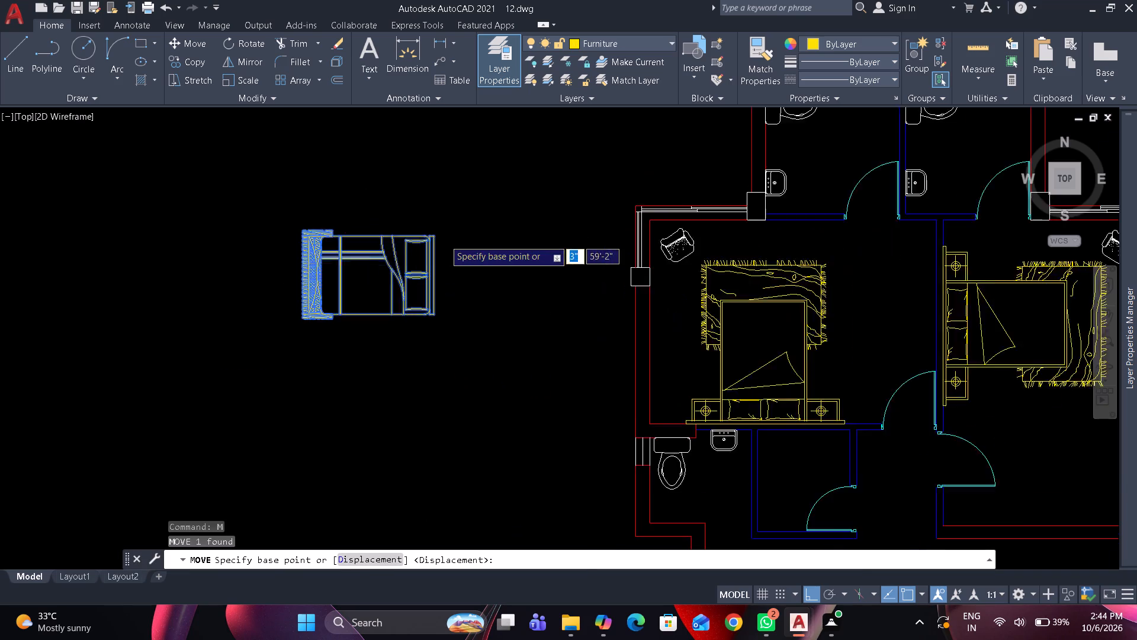
pyautogui.scroll(1, 444, 238)
pyautogui.moveTo(415, 329); pyautogui.dragTo(435, 312)
pyautogui.scroll(-3, 470, 241)
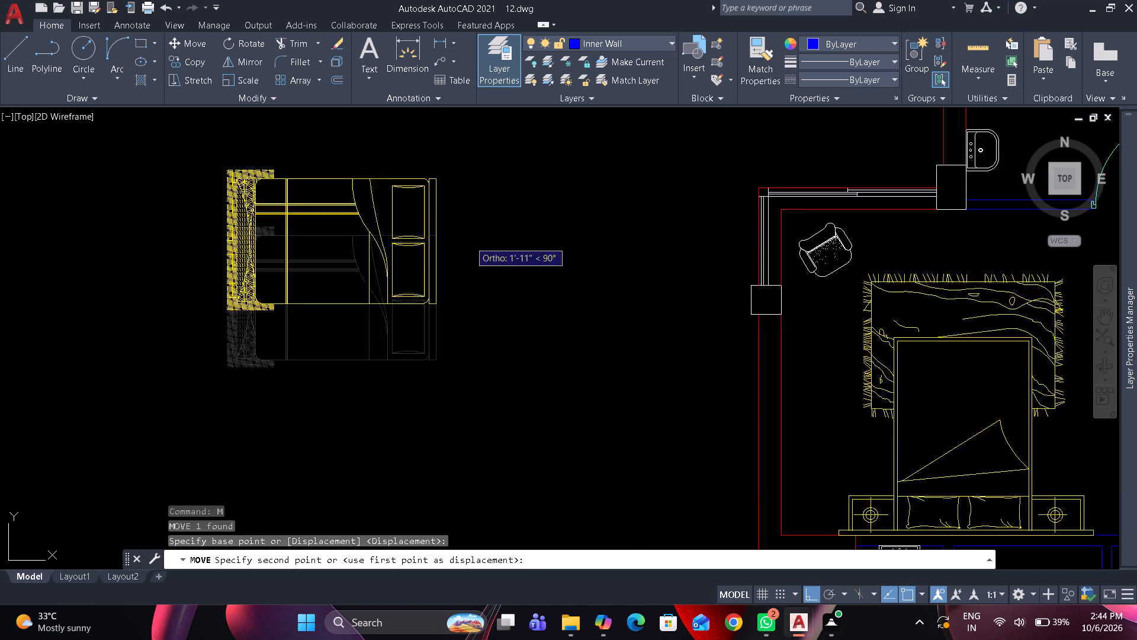
pyautogui.scroll(-3, 470, 241)
pyautogui.scroll(4, 516, 414)
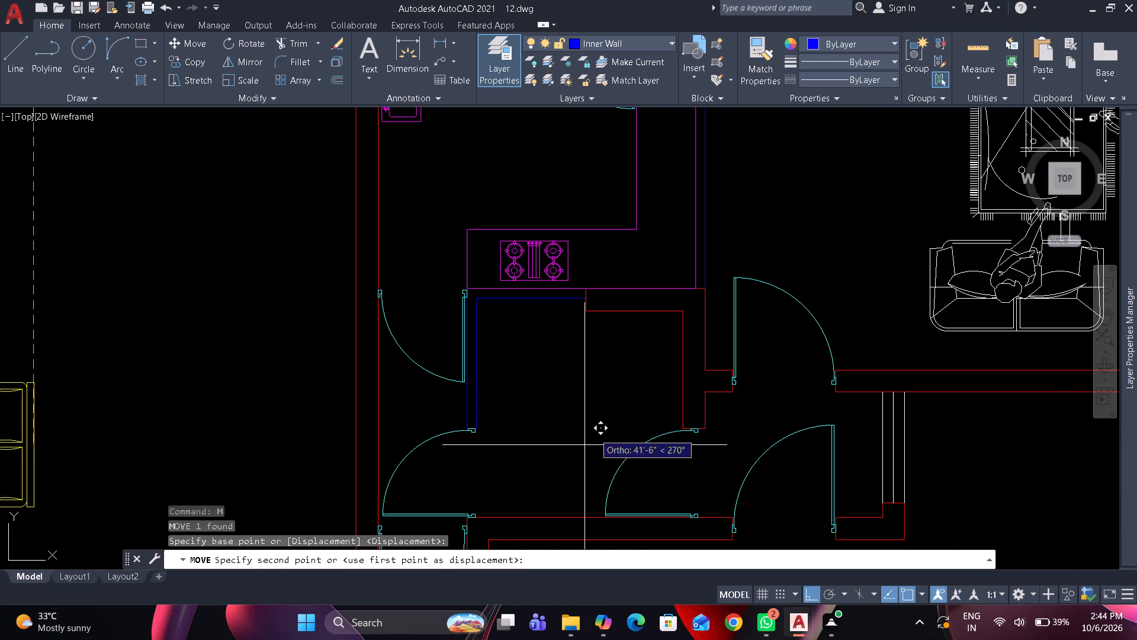
pyautogui.click(681, 367)
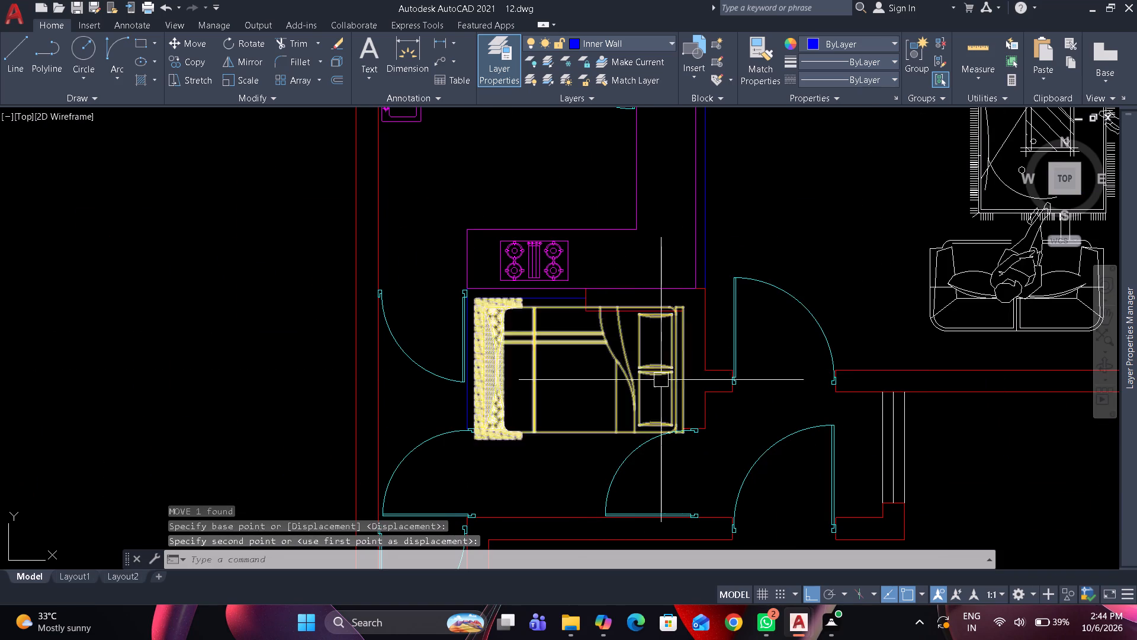
# Scale the bed down slightly from its headboard midpoint so it fits inside the small room south of the kitchen.
pyautogui.scroll(1, 661, 380)
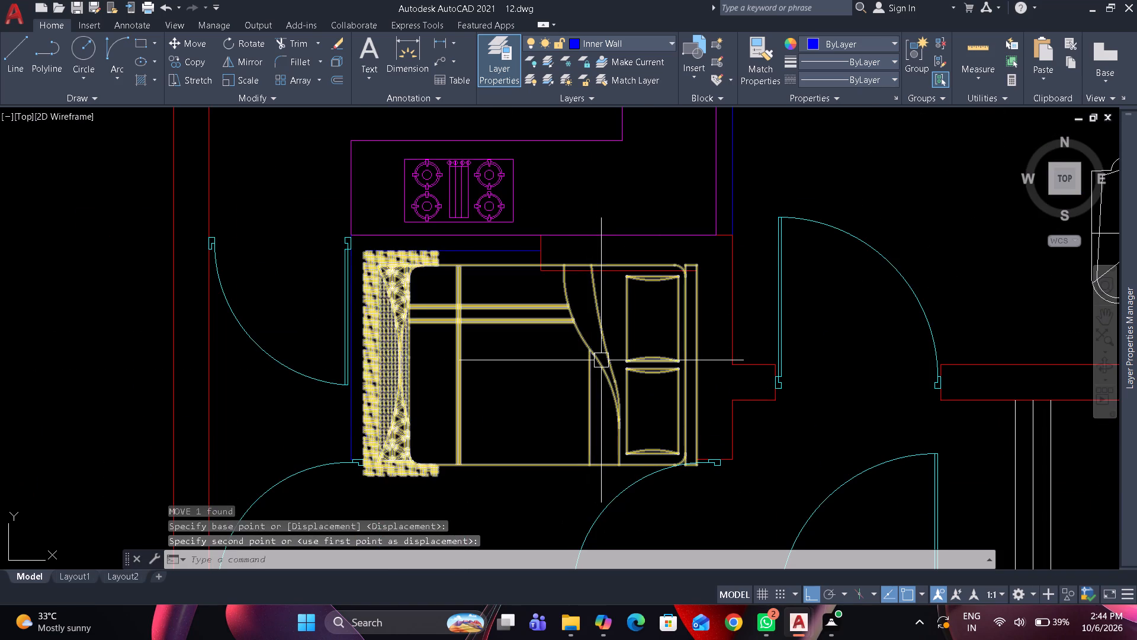
pyautogui.click(601, 360)
pyautogui.write('sc')
pyautogui.press('space')
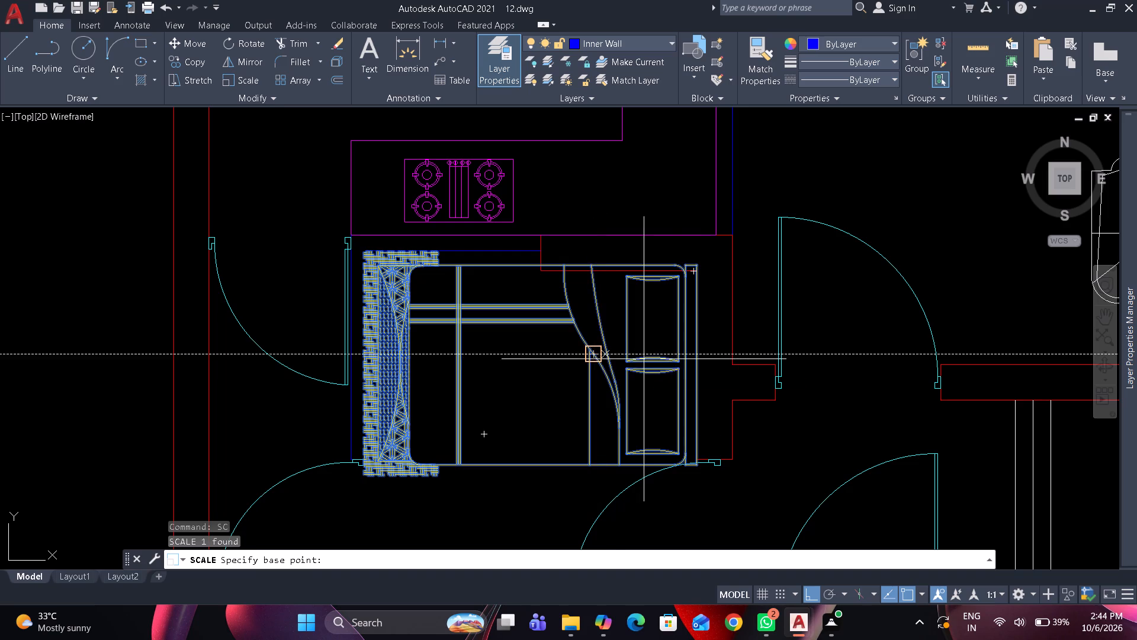
pyautogui.scroll(1, 721, 360)
pyautogui.click(685, 373)
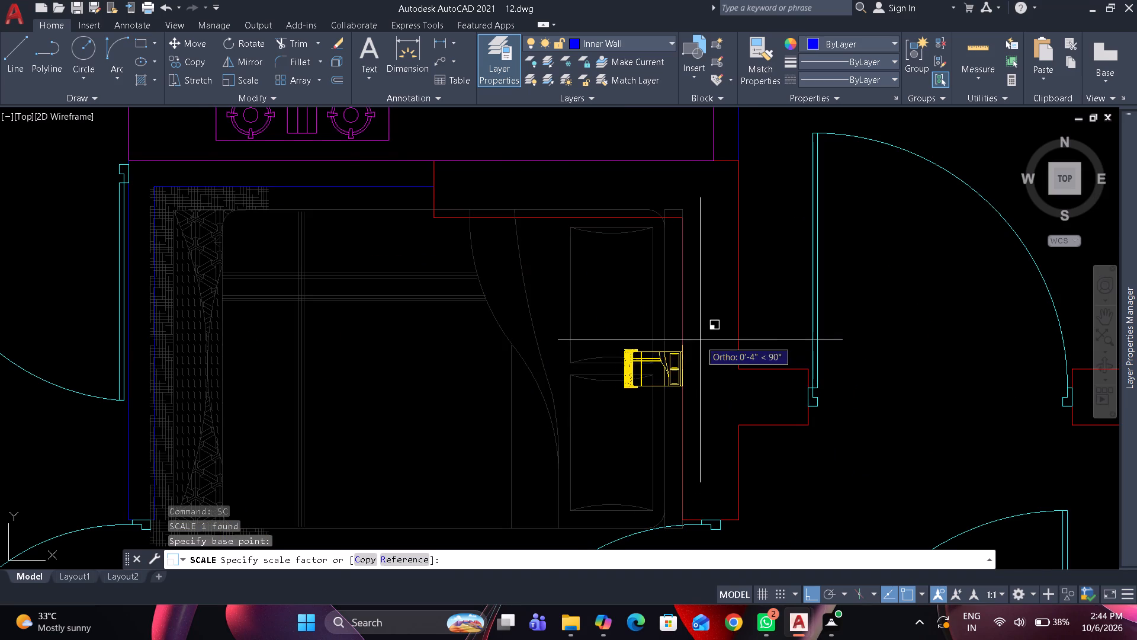
pyautogui.scroll(-1, 708, 172)
pyautogui.moveTo(708, 186); pyautogui.dragTo(709, 232, button='middle')
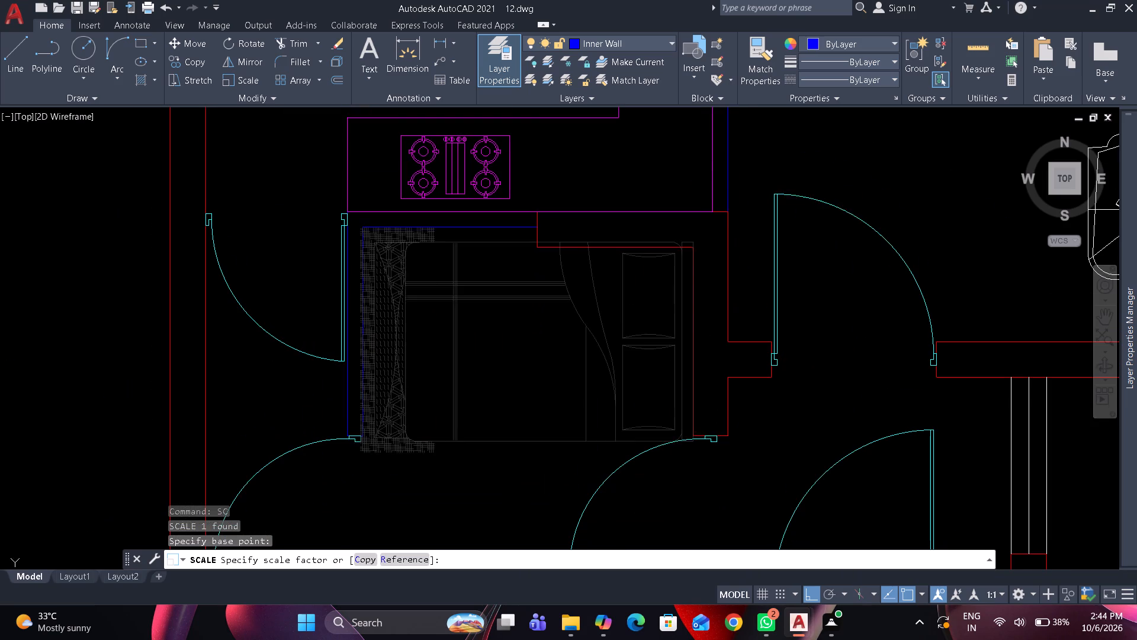
pyautogui.click(698, 196)
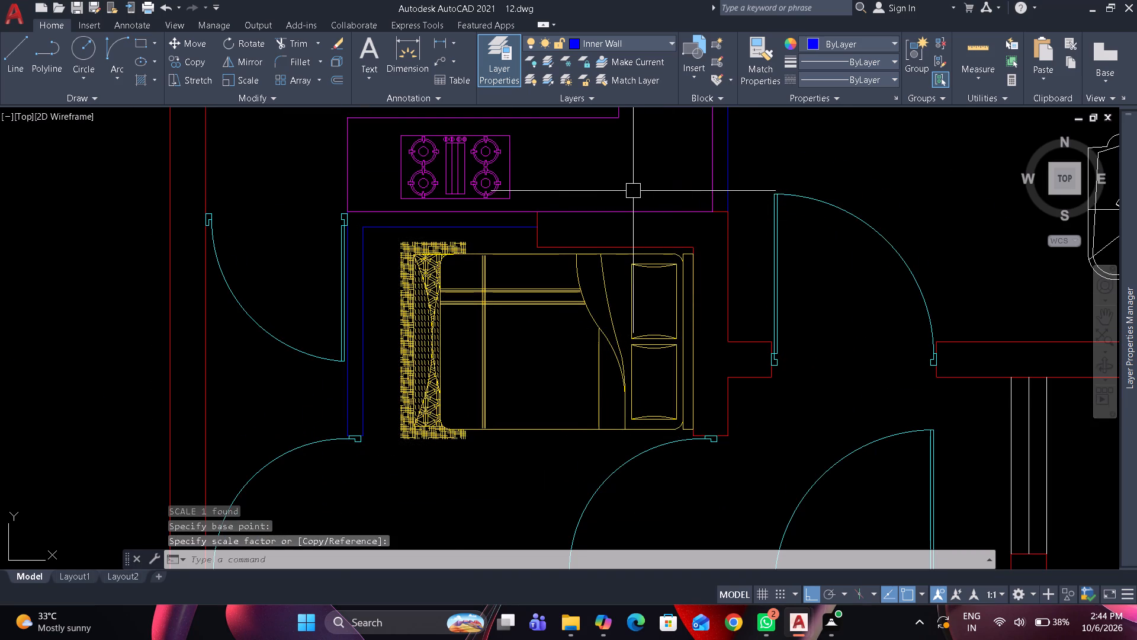
# Close the source drawing 10.dwg without saving its changes.
pyautogui.scroll(-3, 633, 191)
pyautogui.moveTo(628, 250); pyautogui.dragTo(606, 475, button='middle')
pyautogui.scroll(-1, 609, 380)
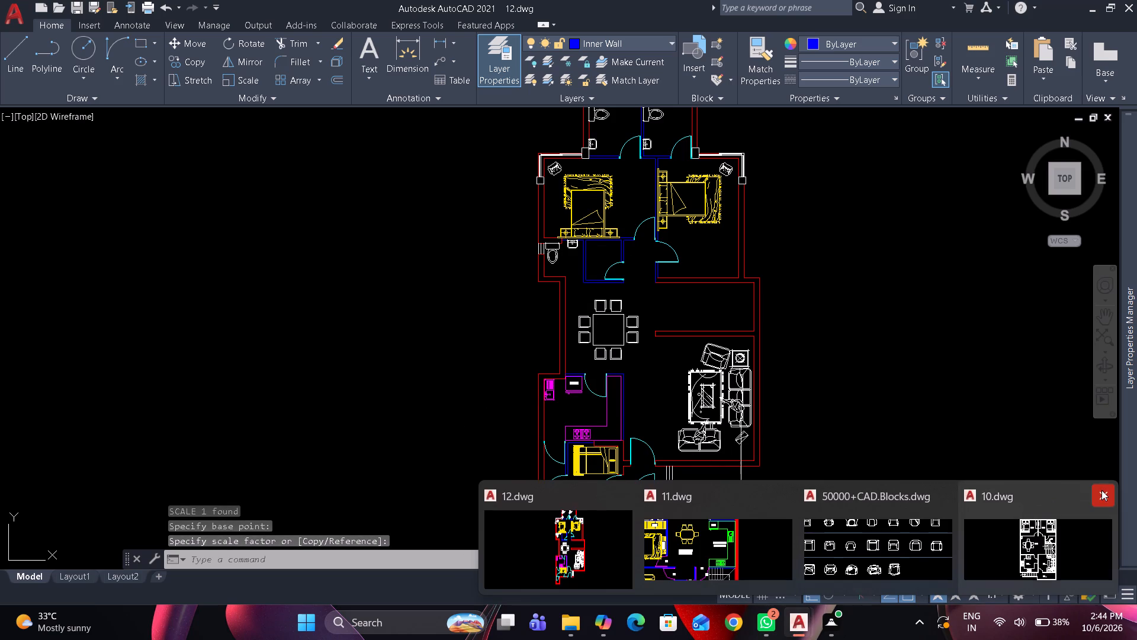
pyautogui.click(1101, 490)
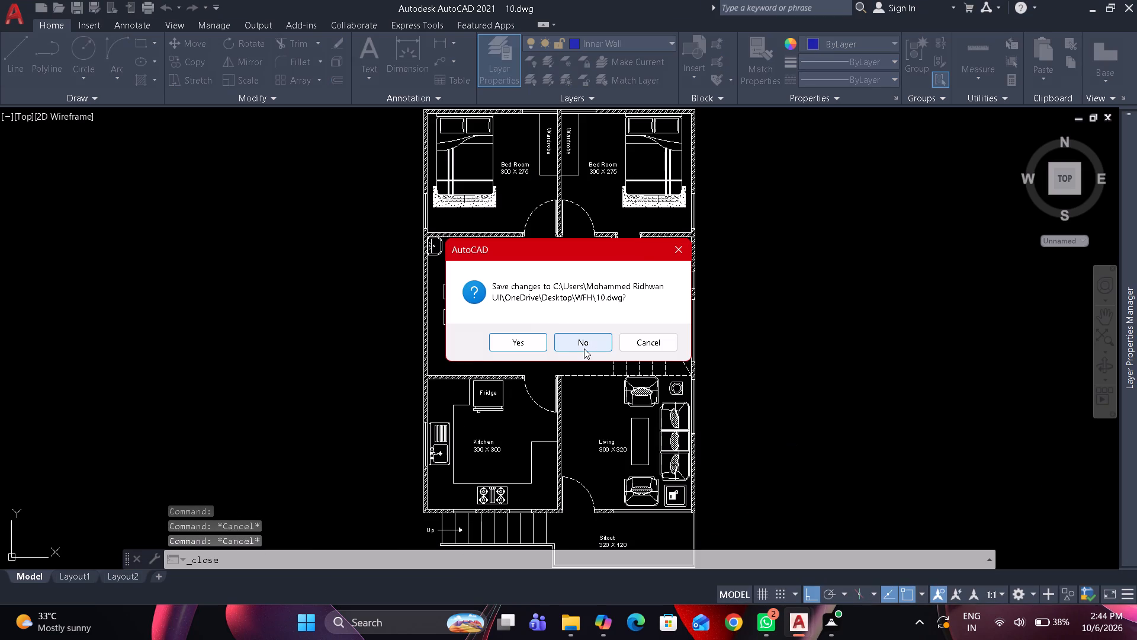
pyautogui.click(584, 348)
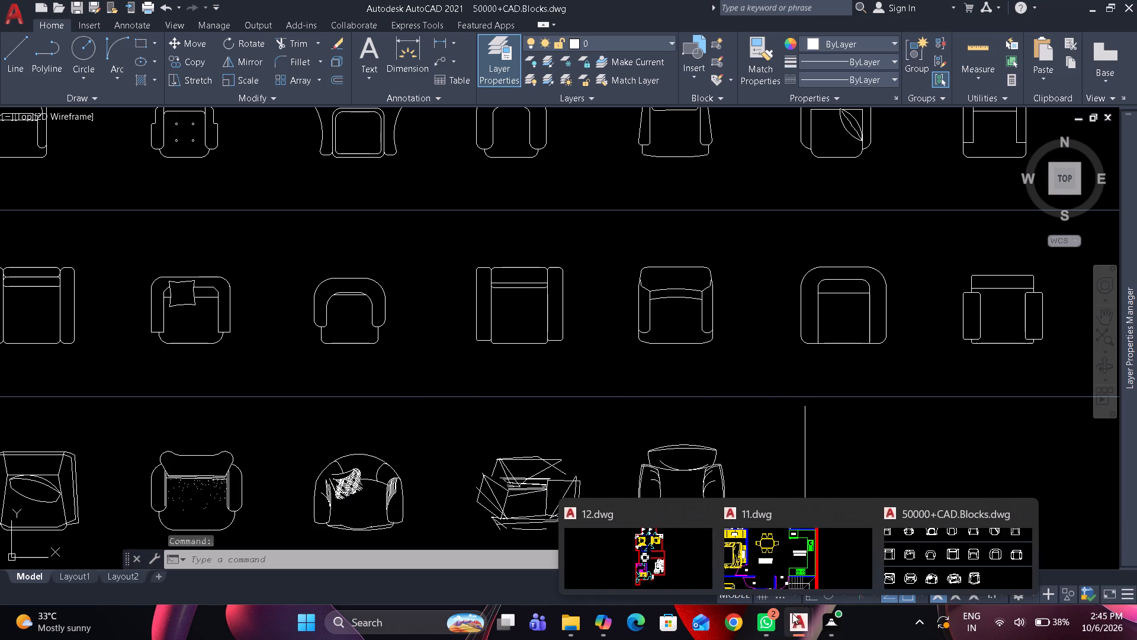
# Switch to 11.dwg and close it, keeping the 50000+CAD.Blocks.dwg library open.
pyautogui.click(779, 549)
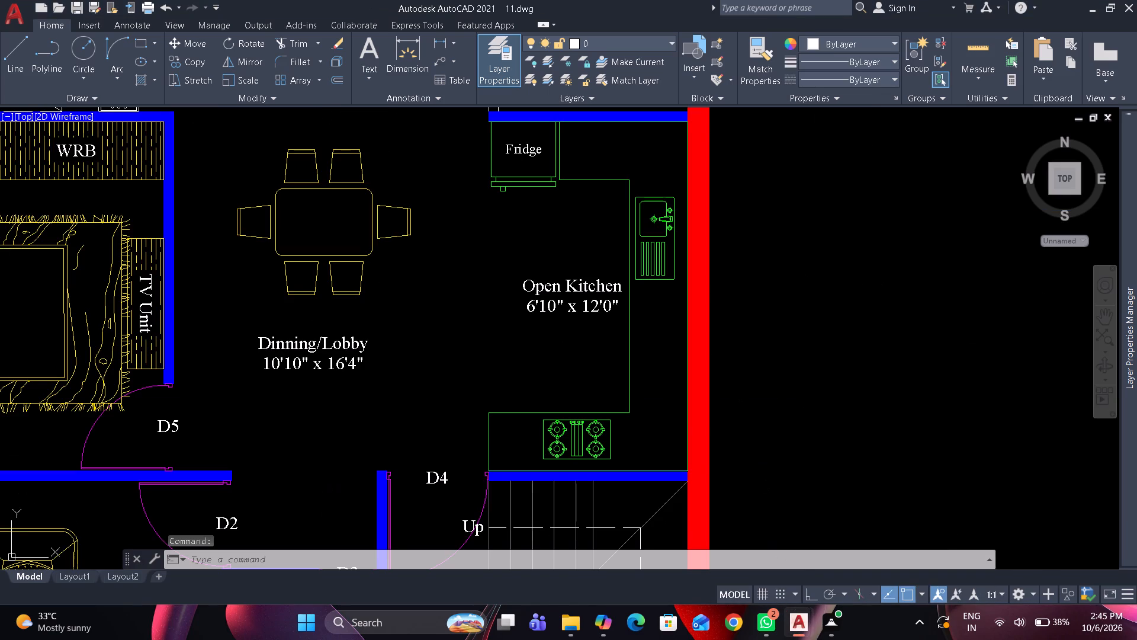
pyautogui.middleClick(735, 391)
pyautogui.middleClick(735, 391)
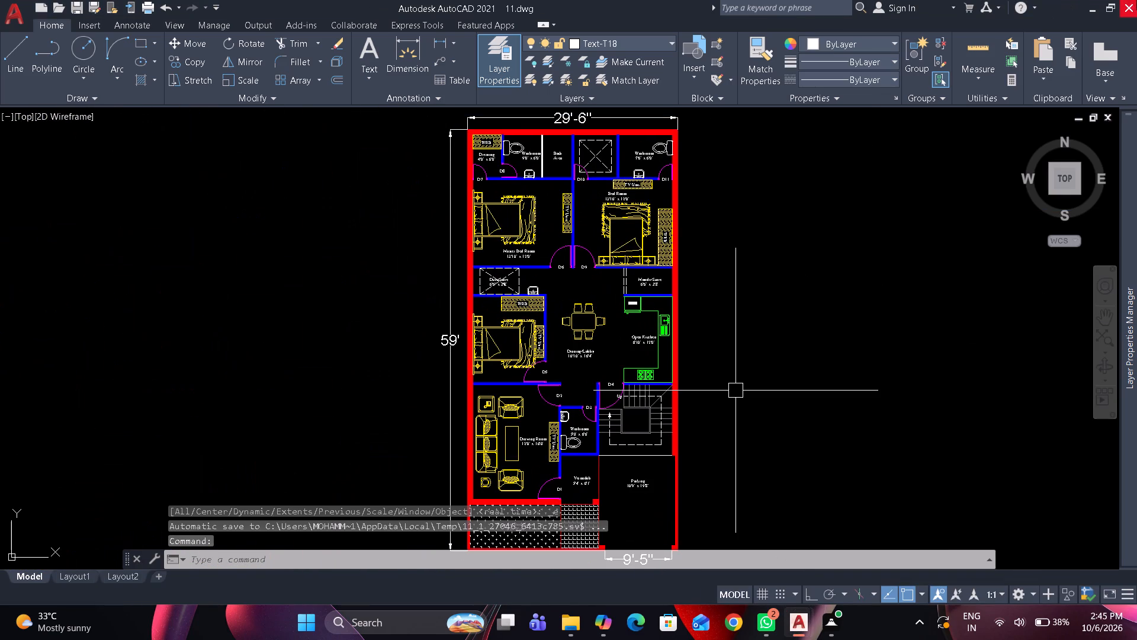
pyautogui.click(1136, 0)
pyautogui.press('space')
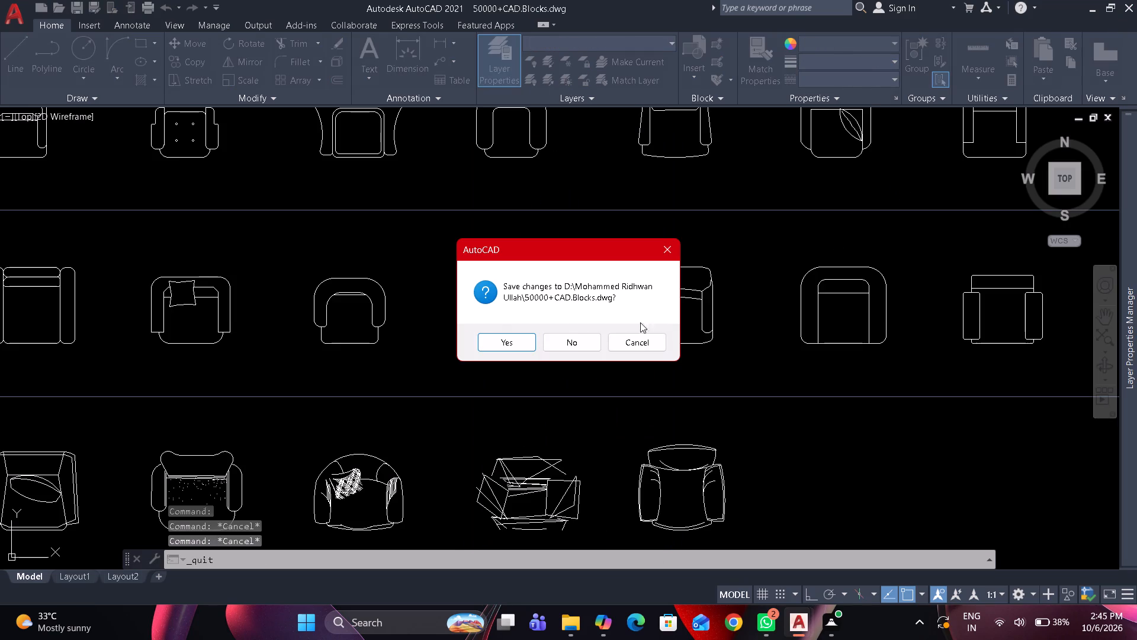
pyautogui.click(669, 245)
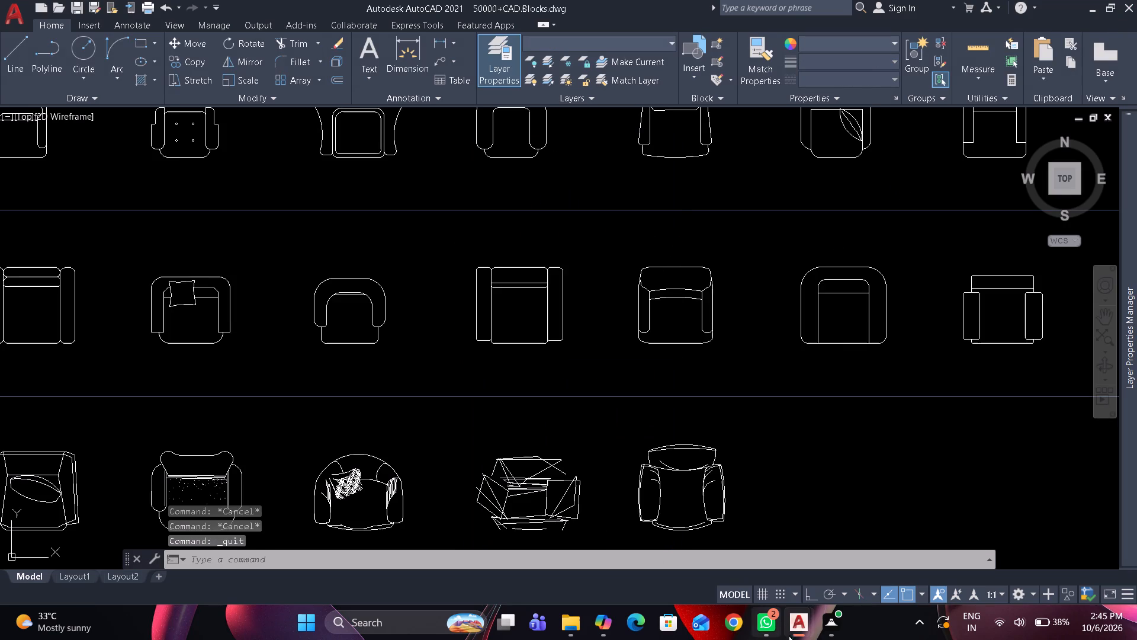
# Return to 12.dwg and review the whole furnished floor plan.
pyautogui.click(745, 562)
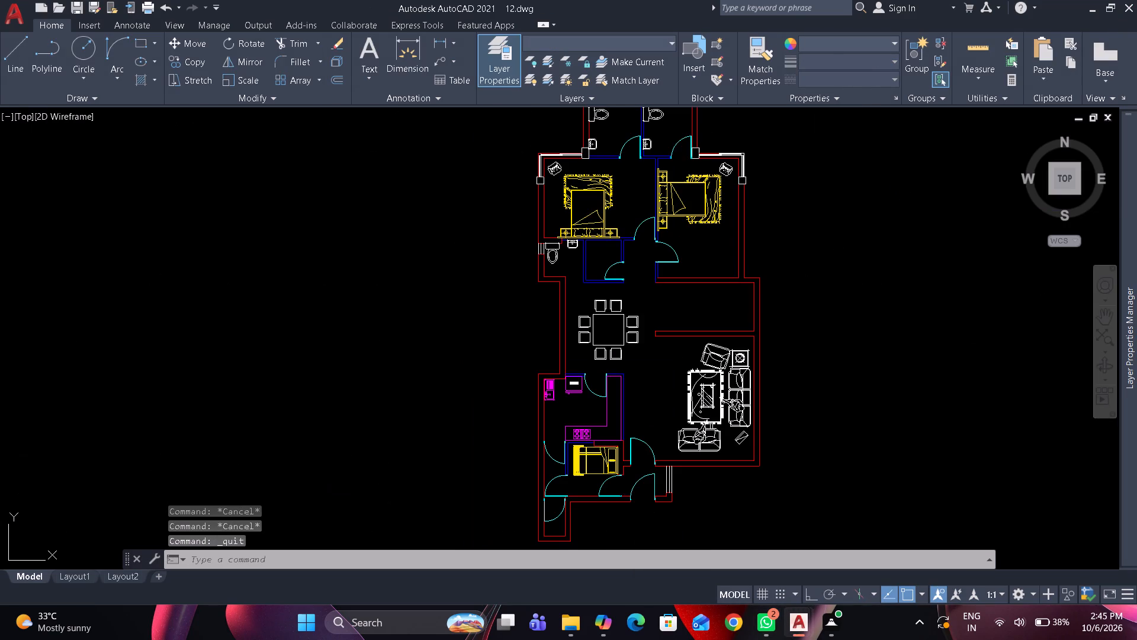
pyautogui.scroll(-1, 518, 335)
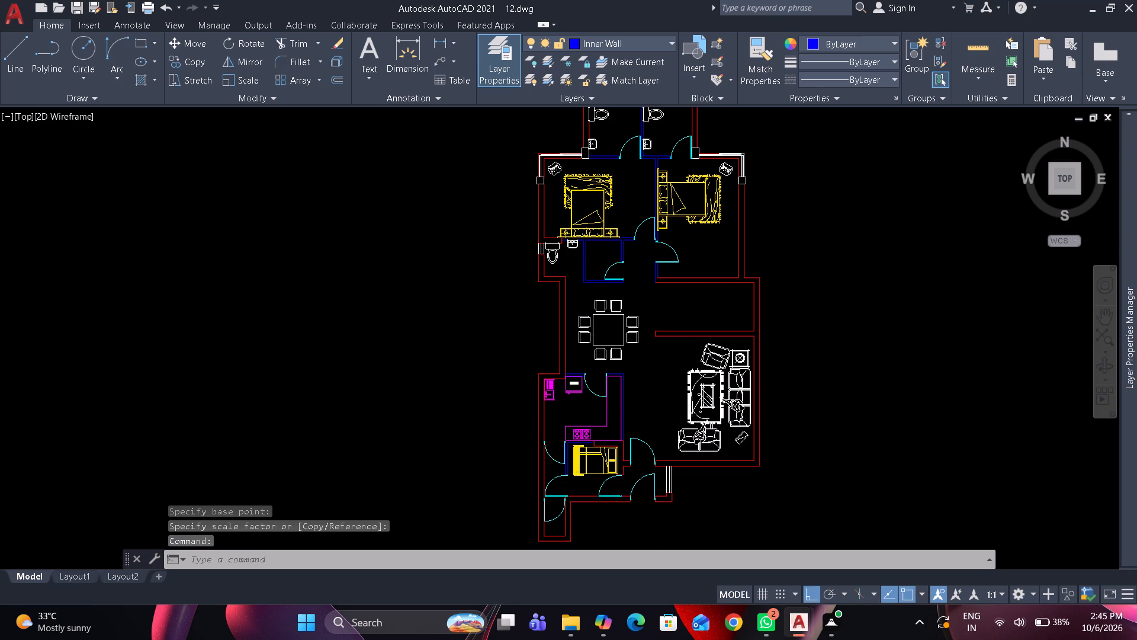
pyautogui.middleClick(518, 335)
pyautogui.middleClick(518, 335)
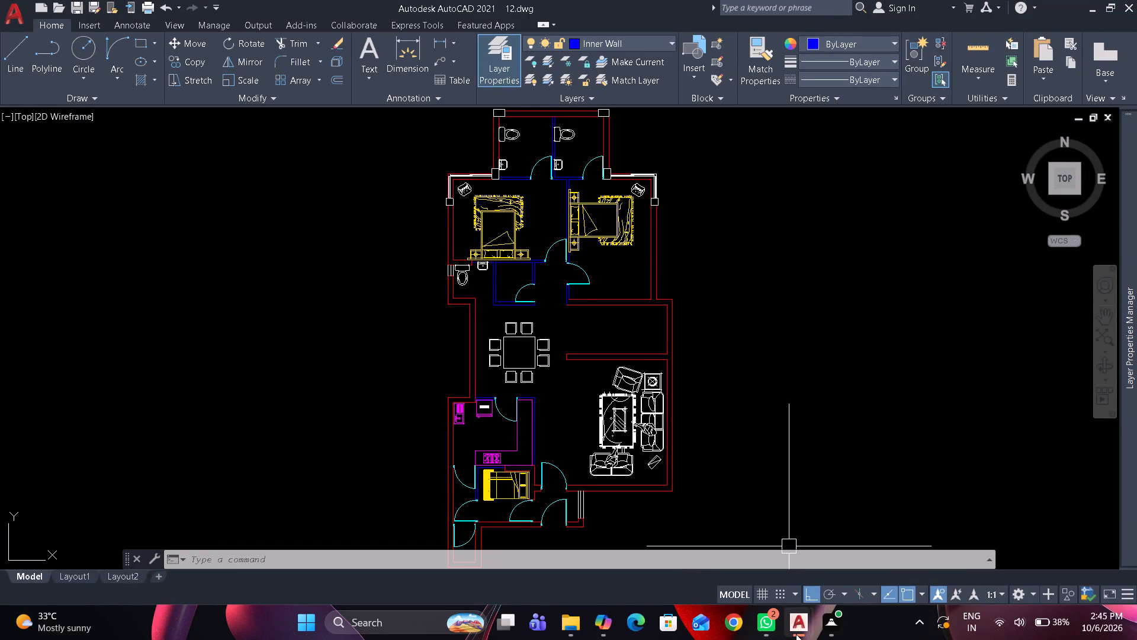
# Switch to the 50000+CAD.Blocks.dwg library drawing and close it, returning to 12.dwg.
pyautogui.moveTo(853, 551); pyautogui.dragTo(856, 545)
pyautogui.middleClick(828, 441)
pyautogui.middleClick(830, 441)
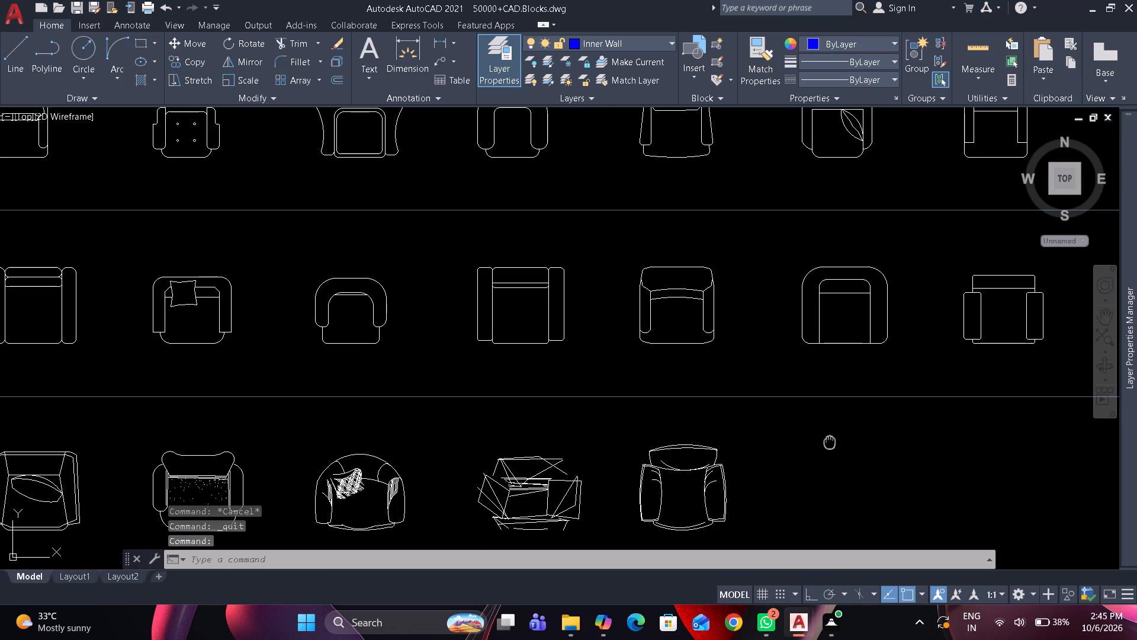
pyautogui.middleClick(743, 350)
pyautogui.middleClick(747, 354)
pyautogui.middleClick(747, 354)
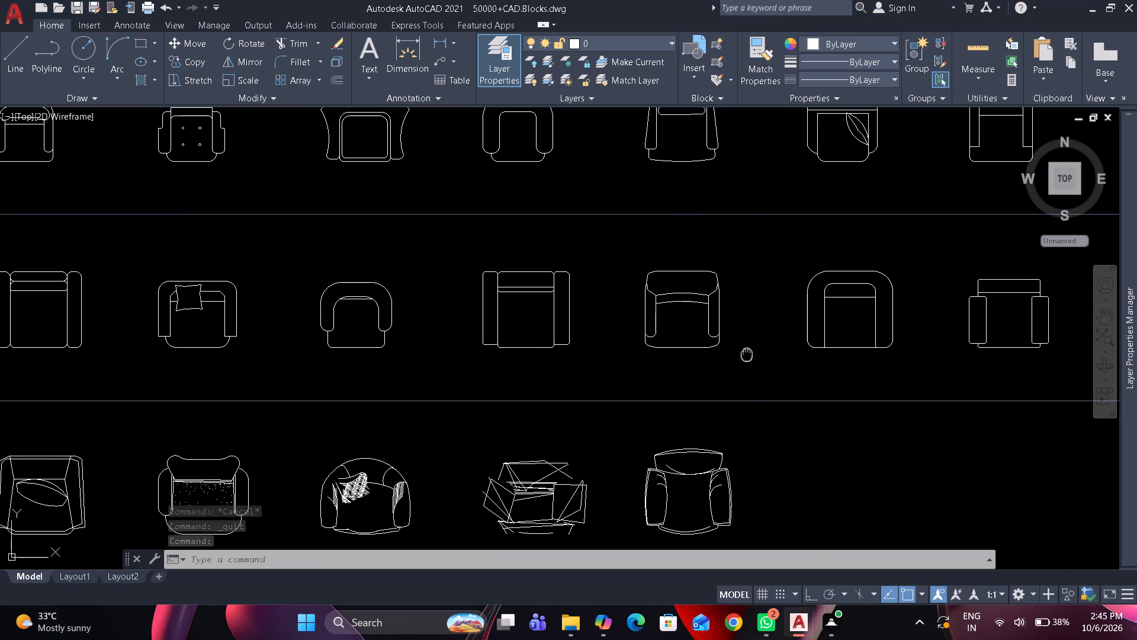
pyautogui.middleClick(747, 354)
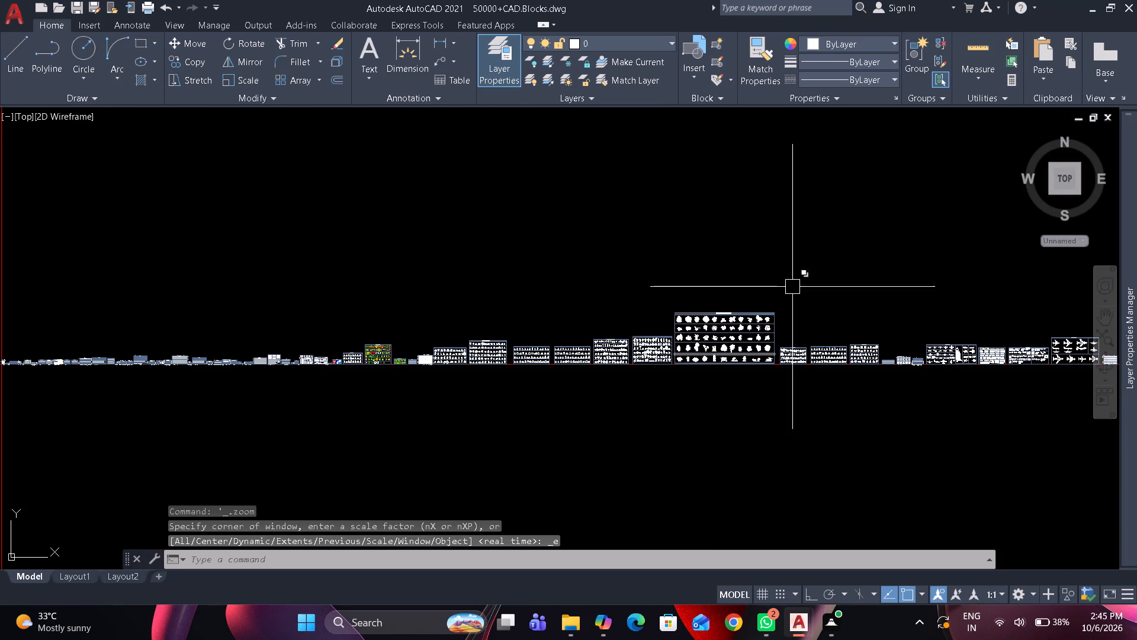
pyautogui.press('c')
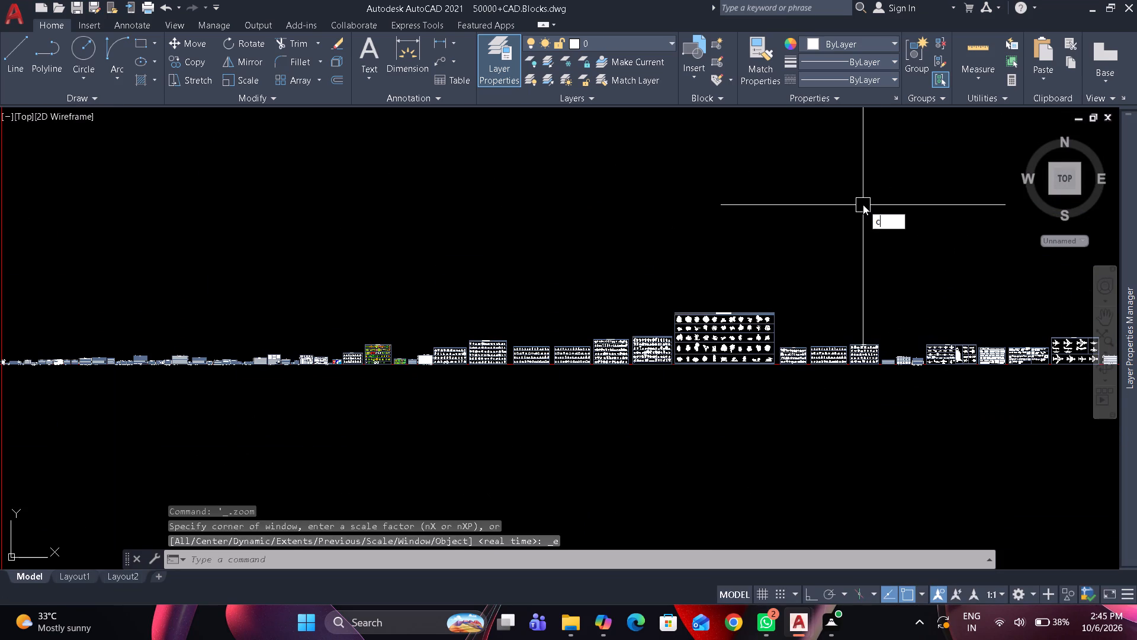
pyautogui.write('ll')
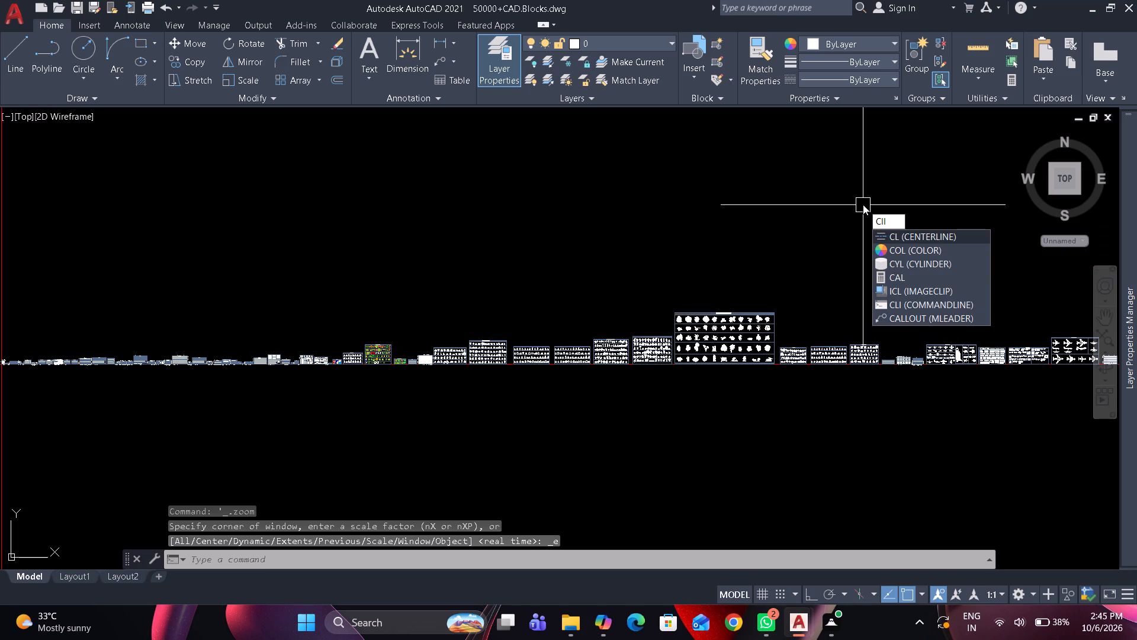
pyautogui.press('BackSpace')
pyautogui.press('o')
pyautogui.press('space')
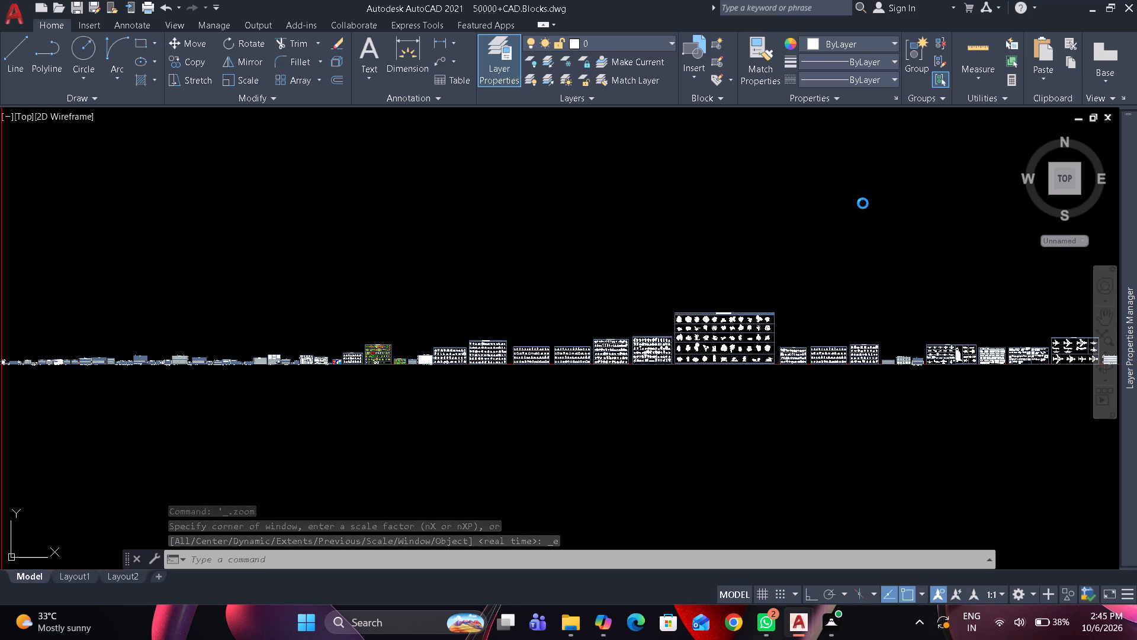
pyautogui.press('space')
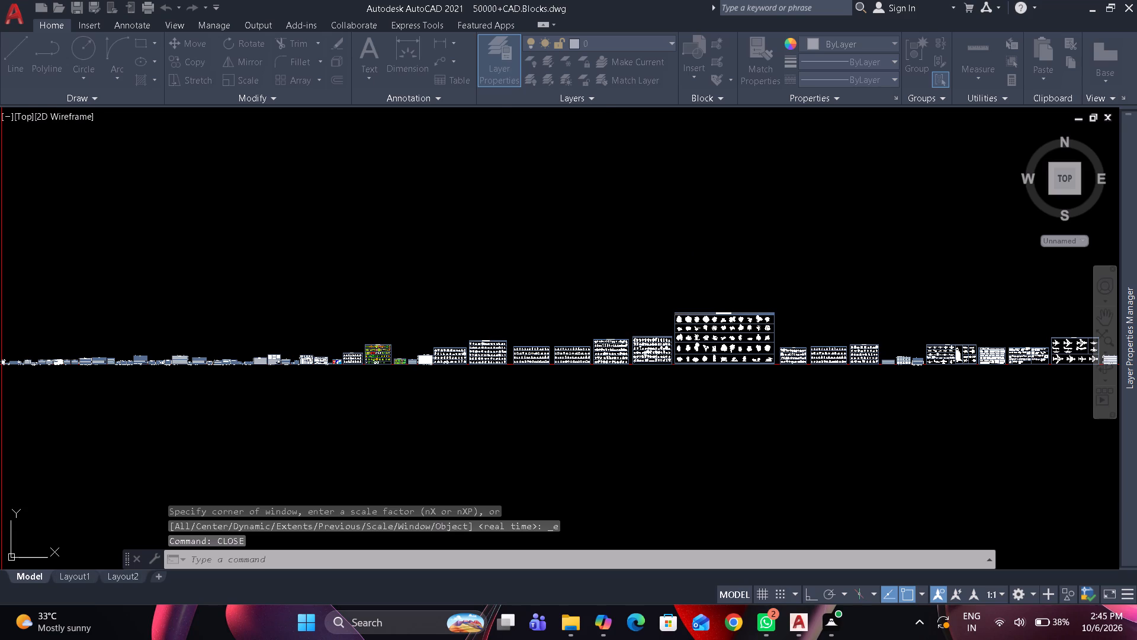
pyautogui.click(760, 295)
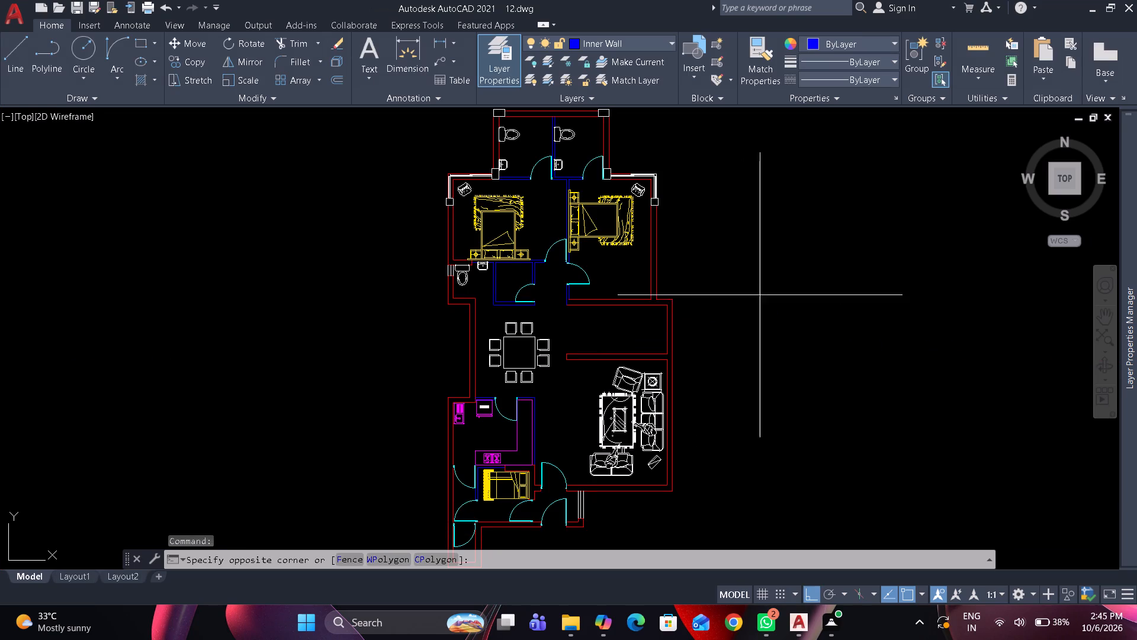
pyautogui.click(736, 330)
# Reopen 11.dwg from the recent documents.
pyautogui.scroll(-2, 737, 322)
pyautogui.moveTo(737, 322); pyautogui.dragTo(749, 284, button='middle')
pyautogui.scroll(1, 749, 284)
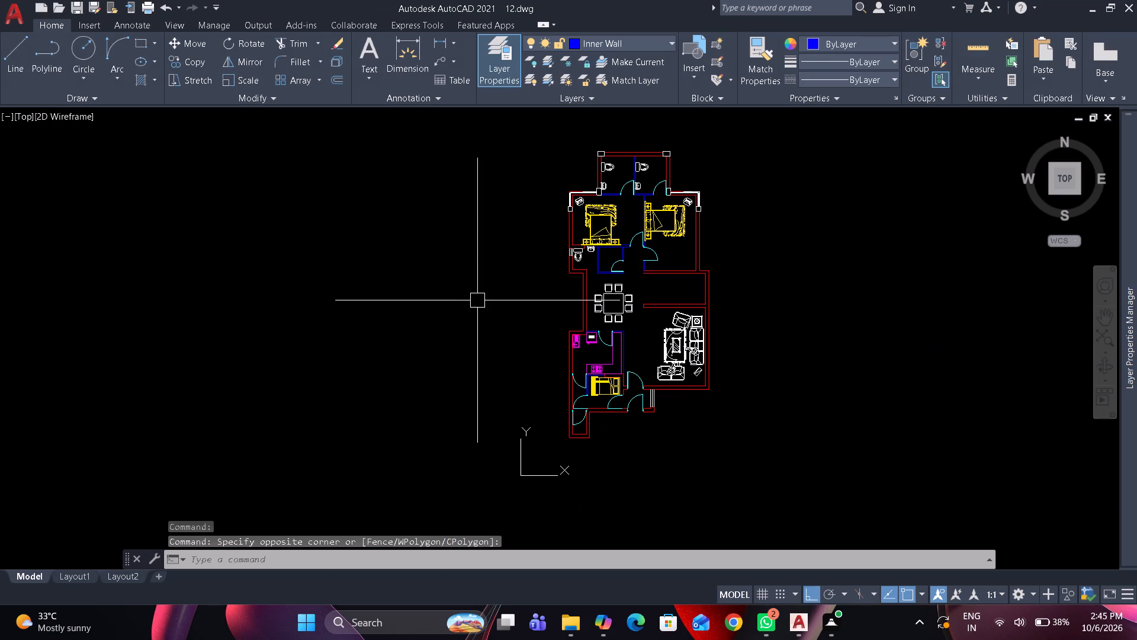
pyautogui.click(12, 12)
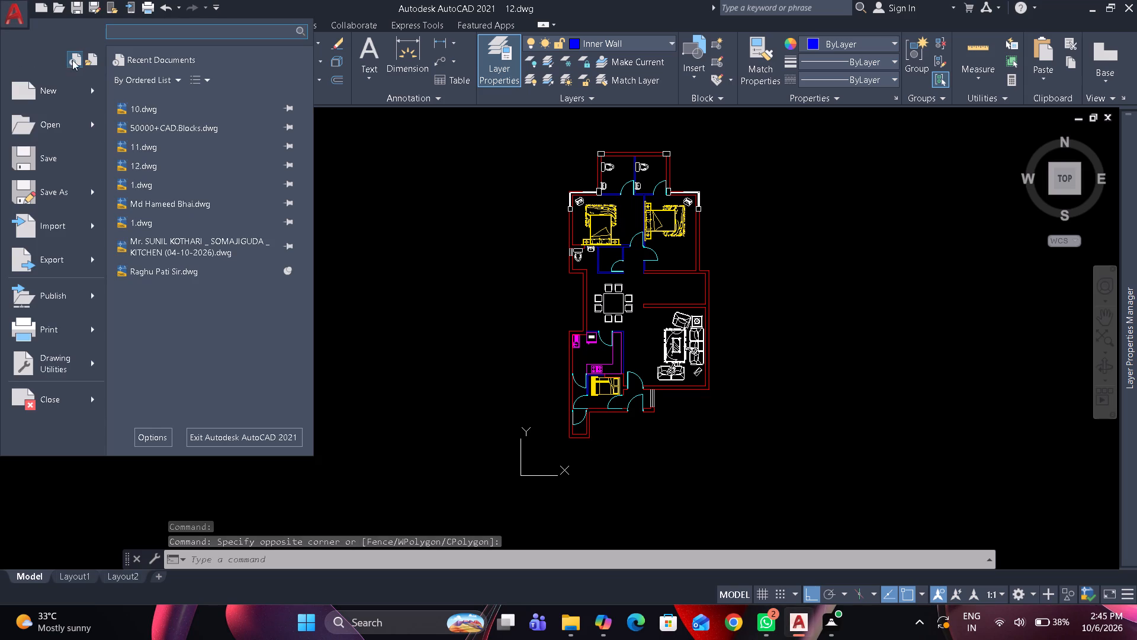
pyautogui.click(151, 145)
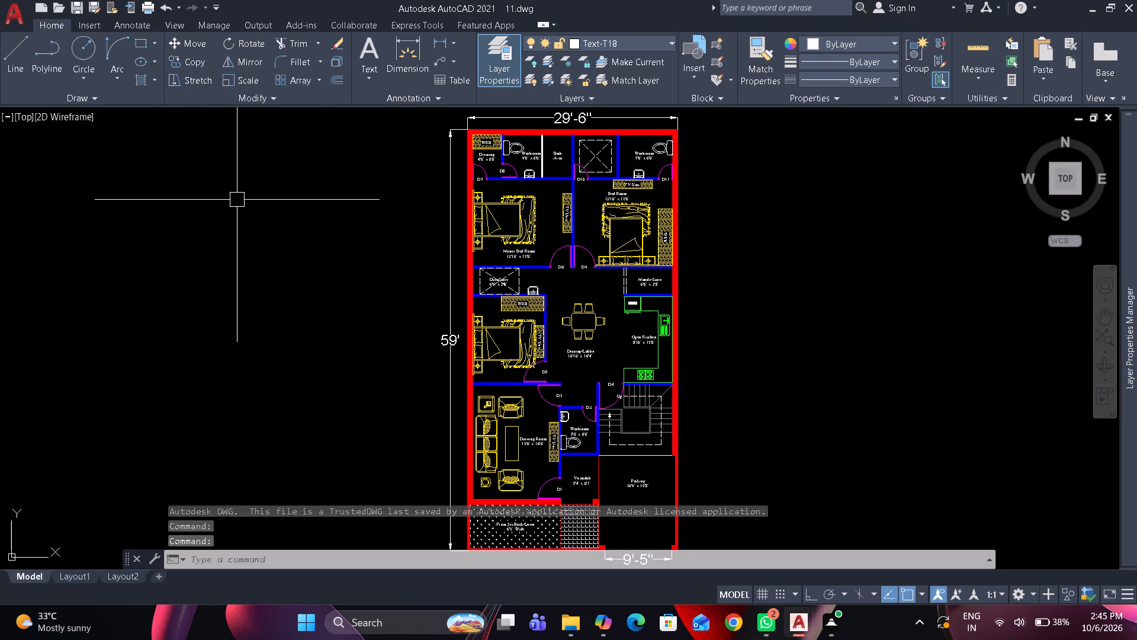
# Copy the 9'0" x 6'0" Washroom label from 11.dwg and paste it into the northwest washroom of 12.dwg.
pyautogui.scroll(2, 526, 156)
pyautogui.click(527, 156)
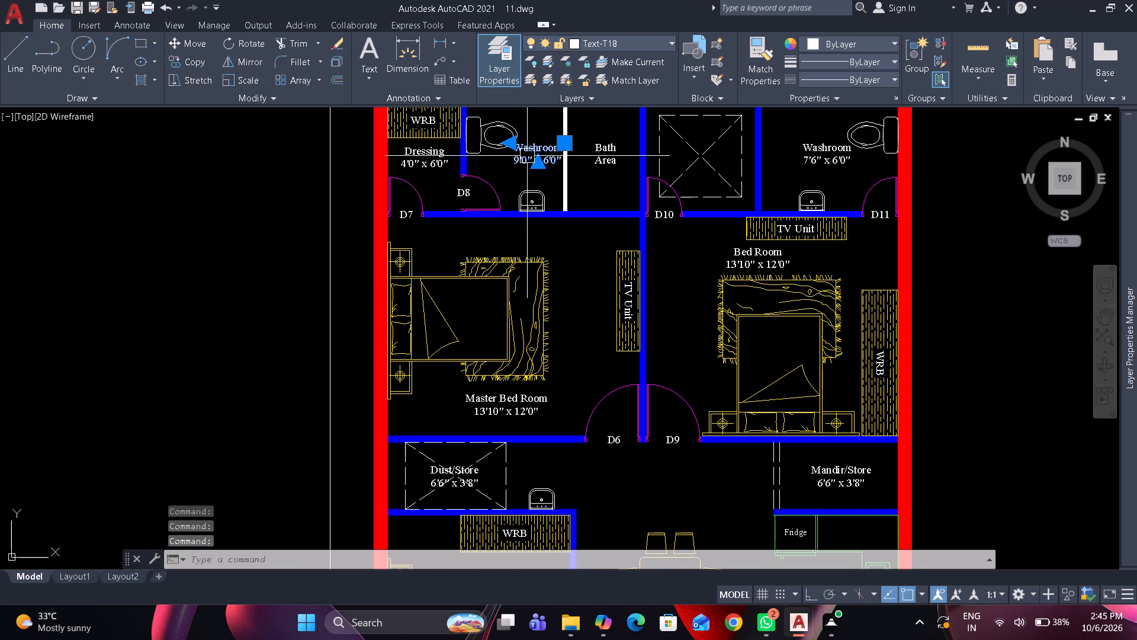
pyautogui.hotkey('ctrl', 'c')
pyautogui.hotkey('alt', 'Tab')
pyautogui.hotkey('alt', 'Tab')
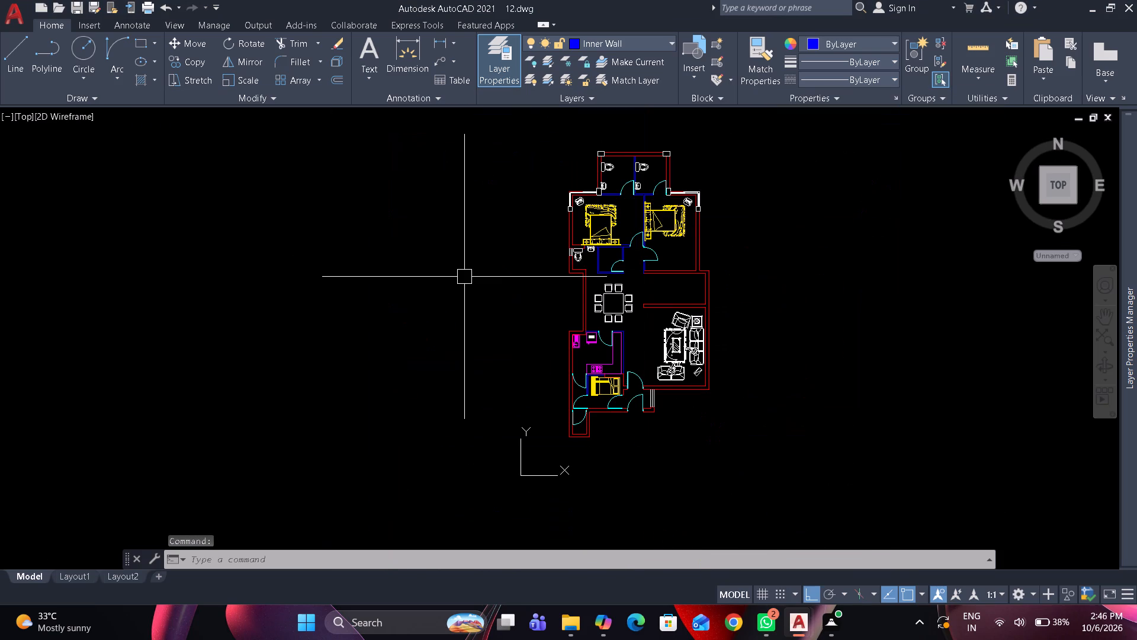
pyautogui.hotkey('ctrl', 'v')
pyautogui.scroll(1, 505, 263)
pyautogui.moveTo(505, 263); pyautogui.dragTo(337, 431, button='middle')
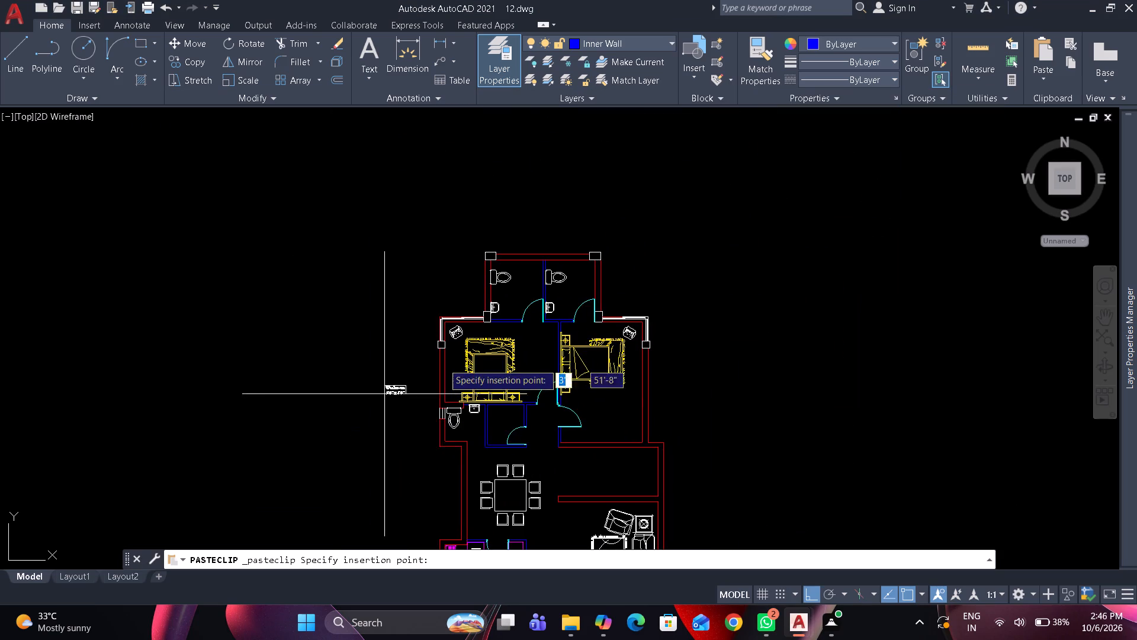
pyautogui.scroll(3, 474, 328)
pyautogui.click(533, 275)
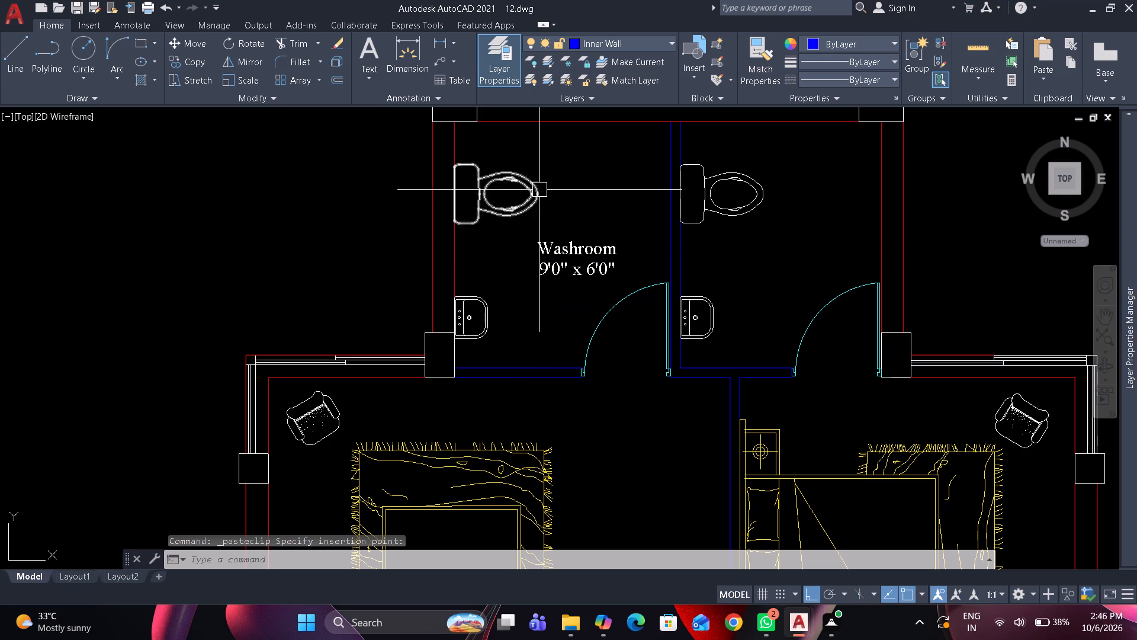
# Make layer 0 the current layer in 12.dwg.
pyautogui.click(634, 43)
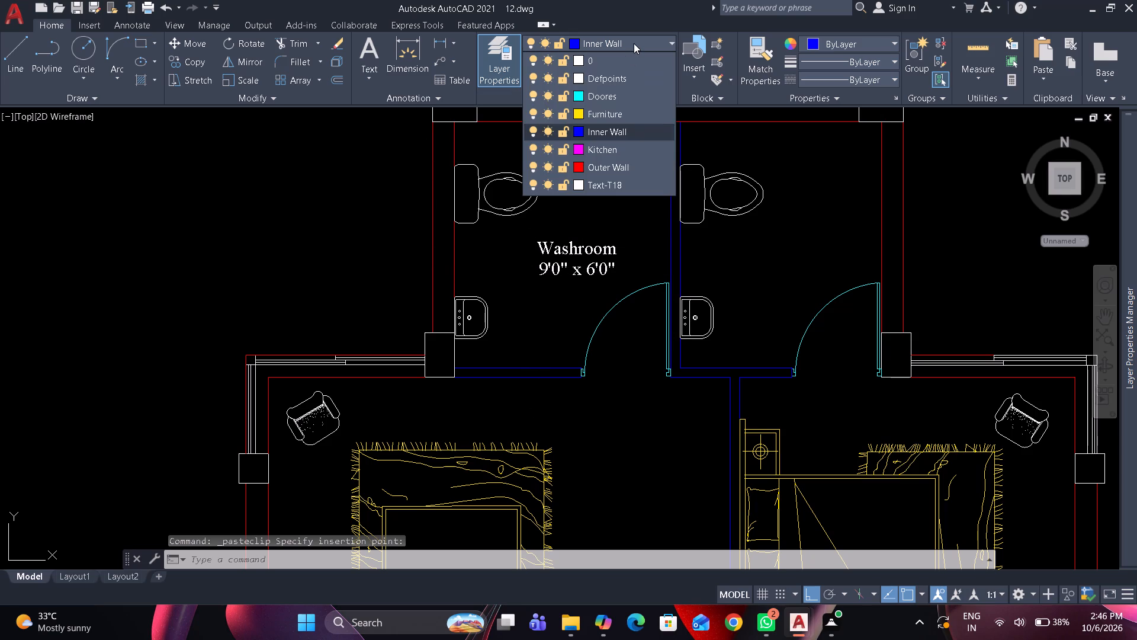
pyautogui.click(621, 58)
pyautogui.press('Escape')
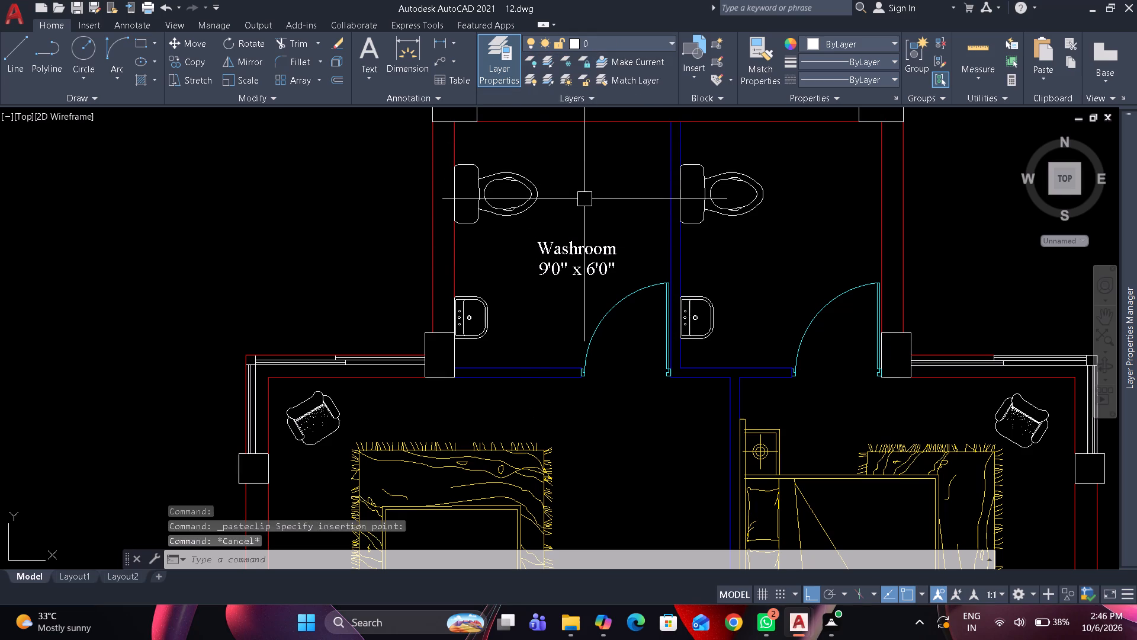
pyautogui.press('Escape')
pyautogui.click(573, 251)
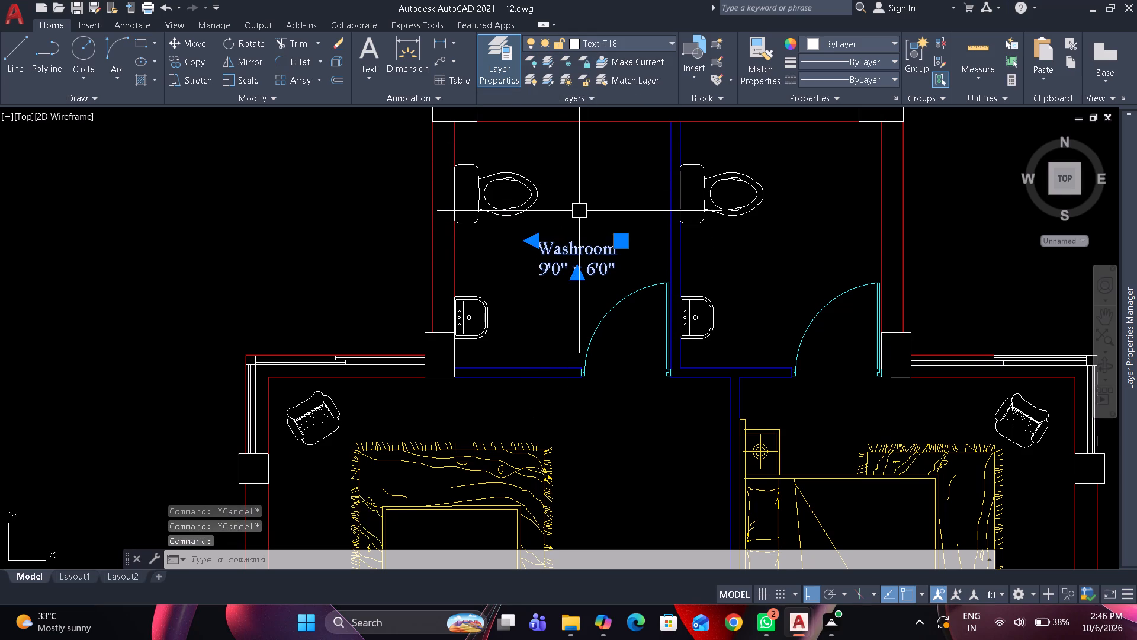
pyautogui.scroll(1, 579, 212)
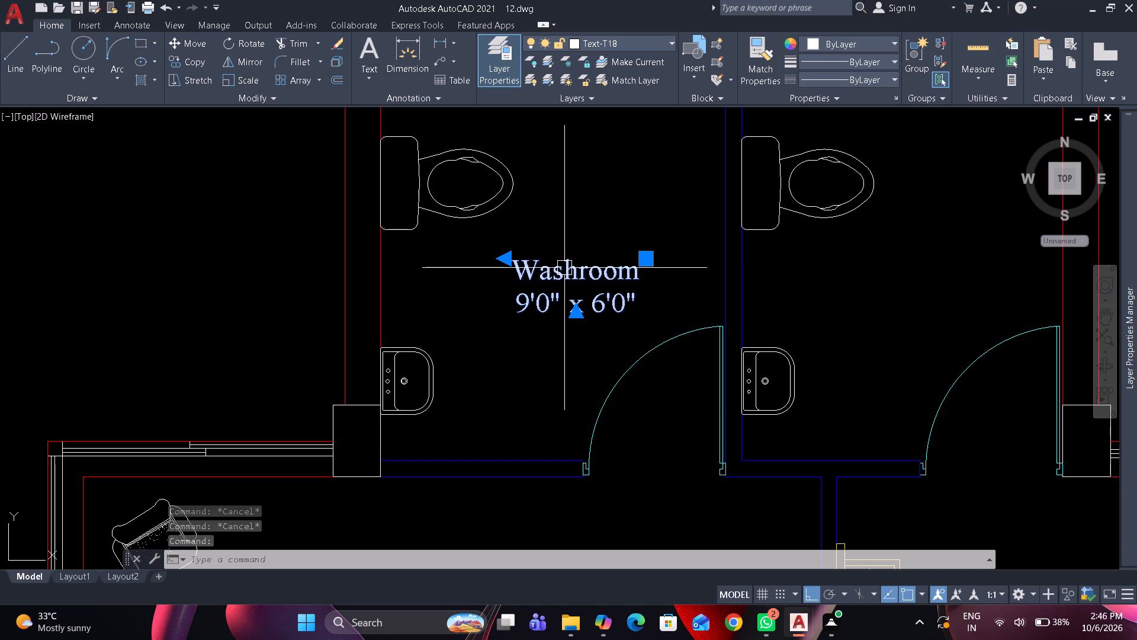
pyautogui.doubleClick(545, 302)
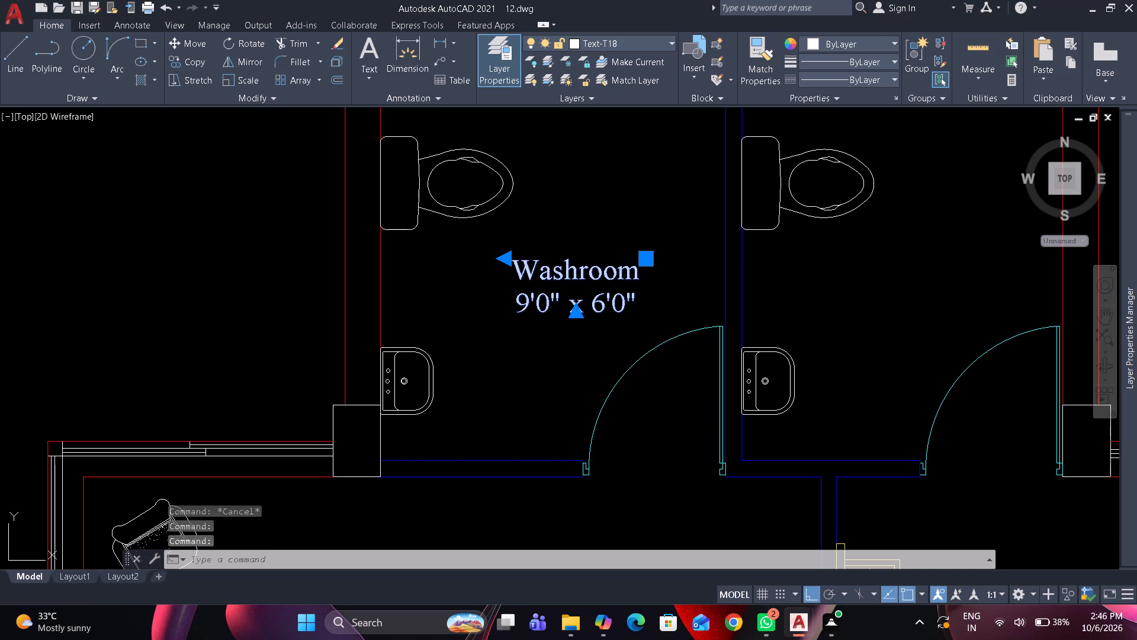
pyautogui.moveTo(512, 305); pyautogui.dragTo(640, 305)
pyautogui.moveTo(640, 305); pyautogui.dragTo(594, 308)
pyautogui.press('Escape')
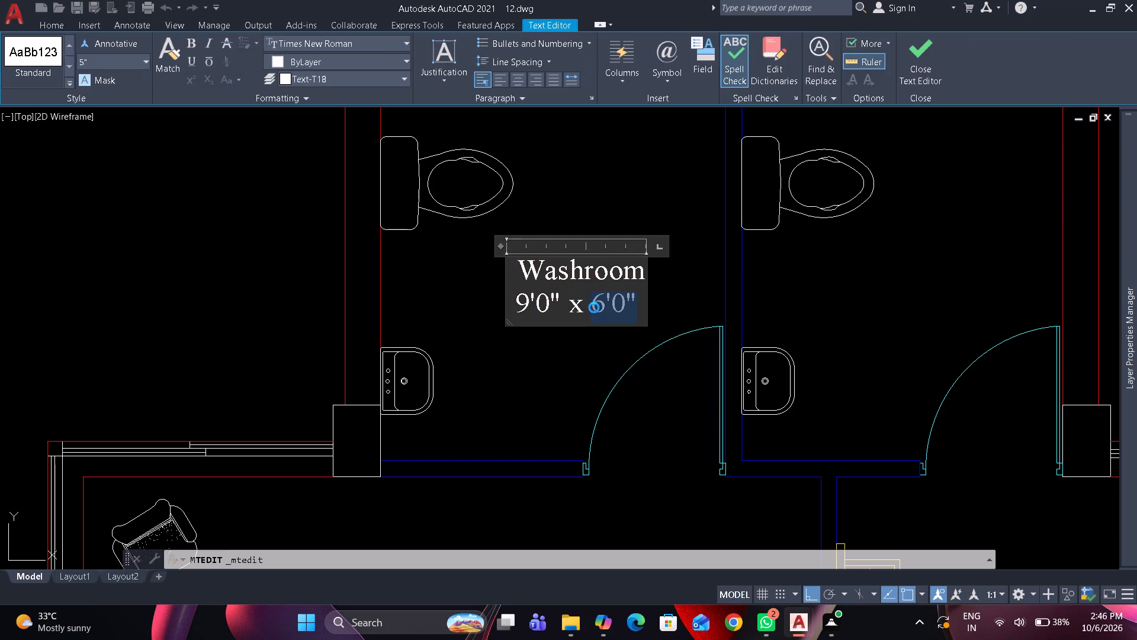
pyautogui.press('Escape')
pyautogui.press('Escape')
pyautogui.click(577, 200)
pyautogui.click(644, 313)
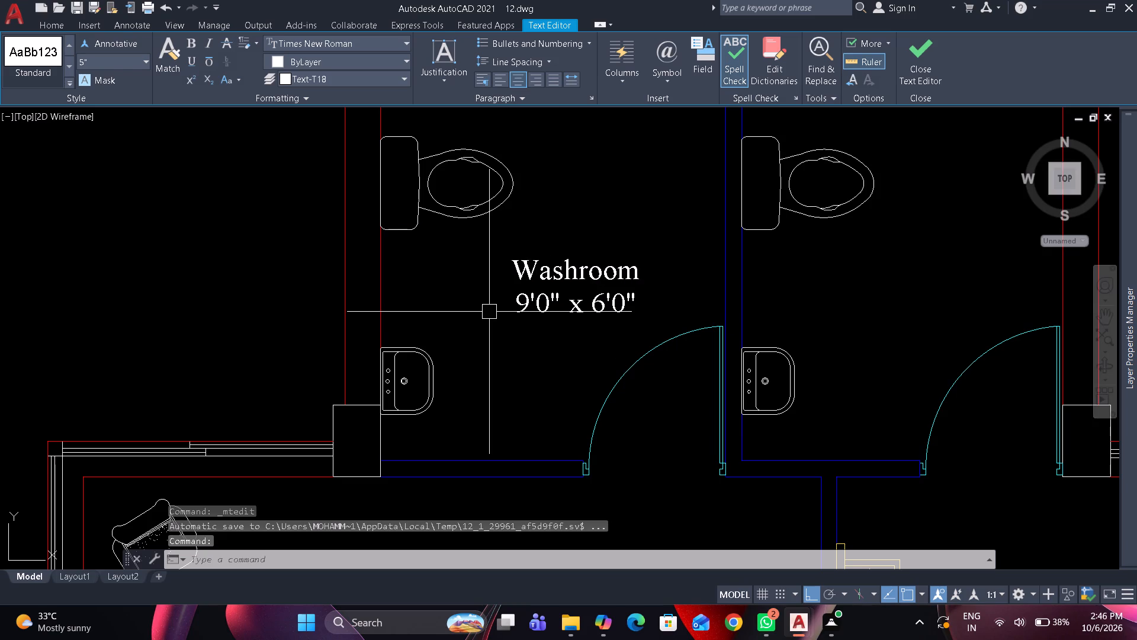
# Change the size line of the northwest washroom's label to 7'3" x 8'3".
pyautogui.press('space')
pyautogui.click(549, 283)
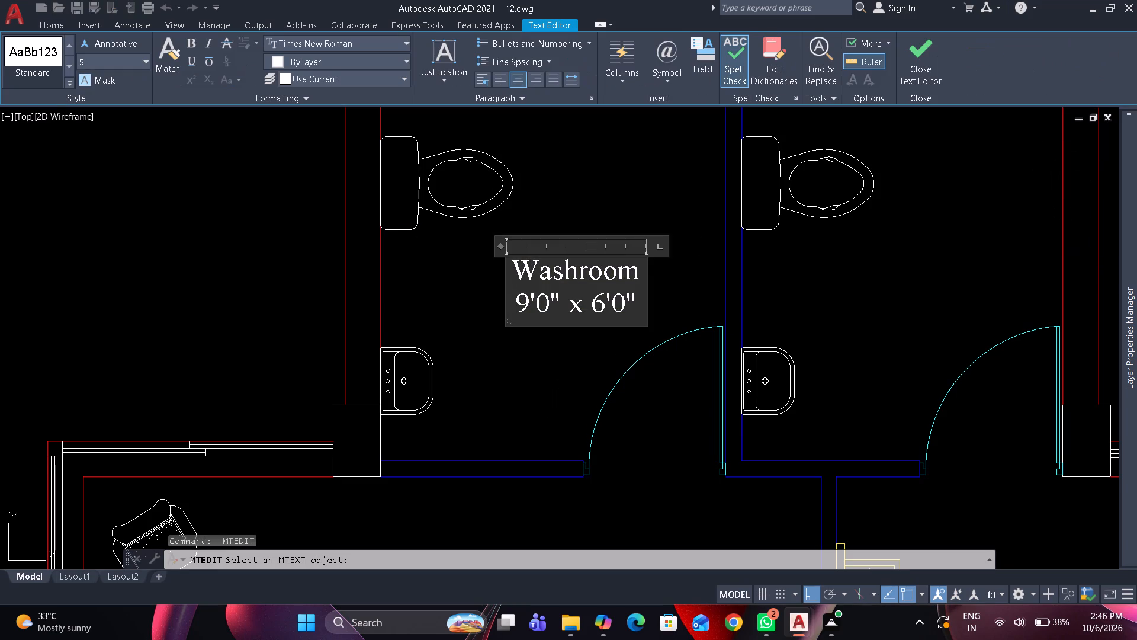
pyautogui.moveTo(515, 302); pyautogui.dragTo(671, 305)
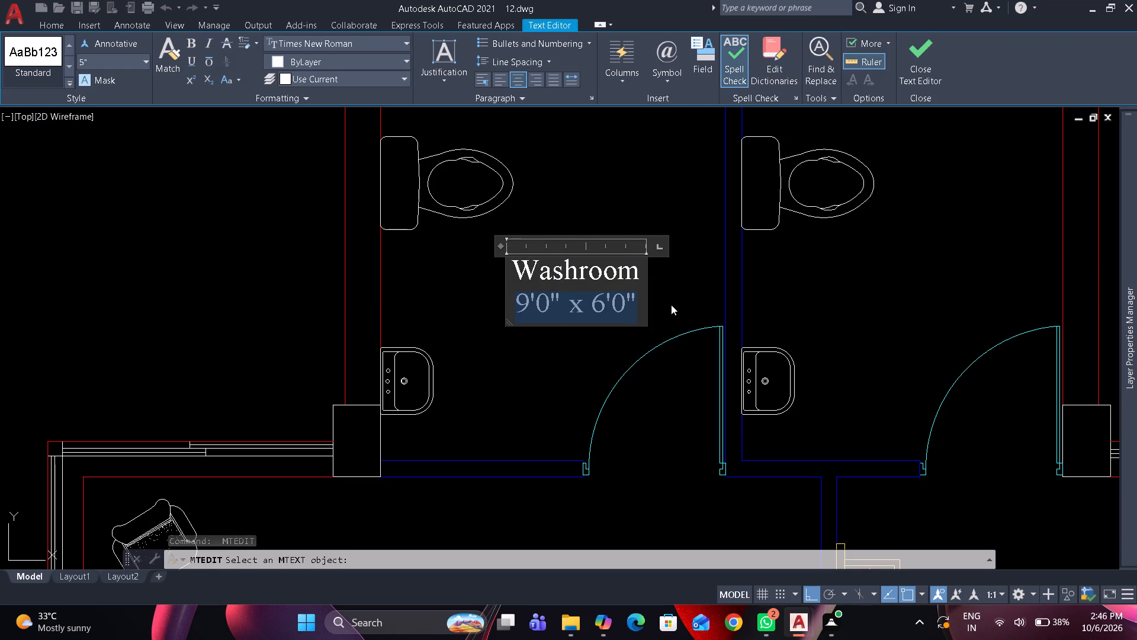
pyautogui.press('7')
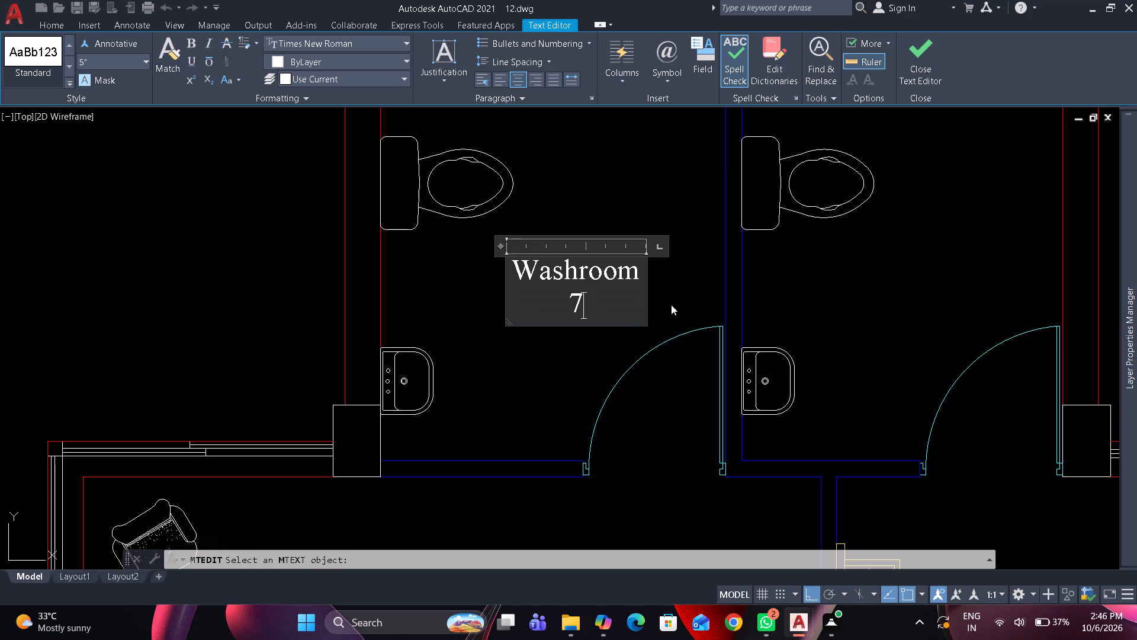
pyautogui.press("'")
pyautogui.write('3"')
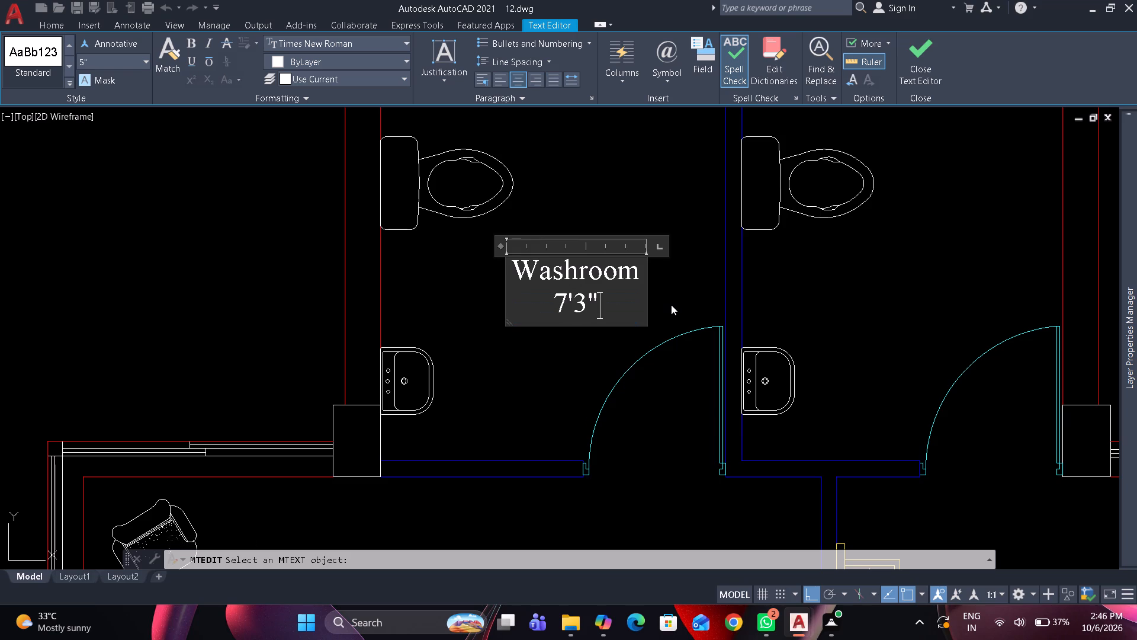
pyautogui.press('space')
pyautogui.write('x')
pyautogui.press('space')
pyautogui.press('8')
pyautogui.write('\'3"')
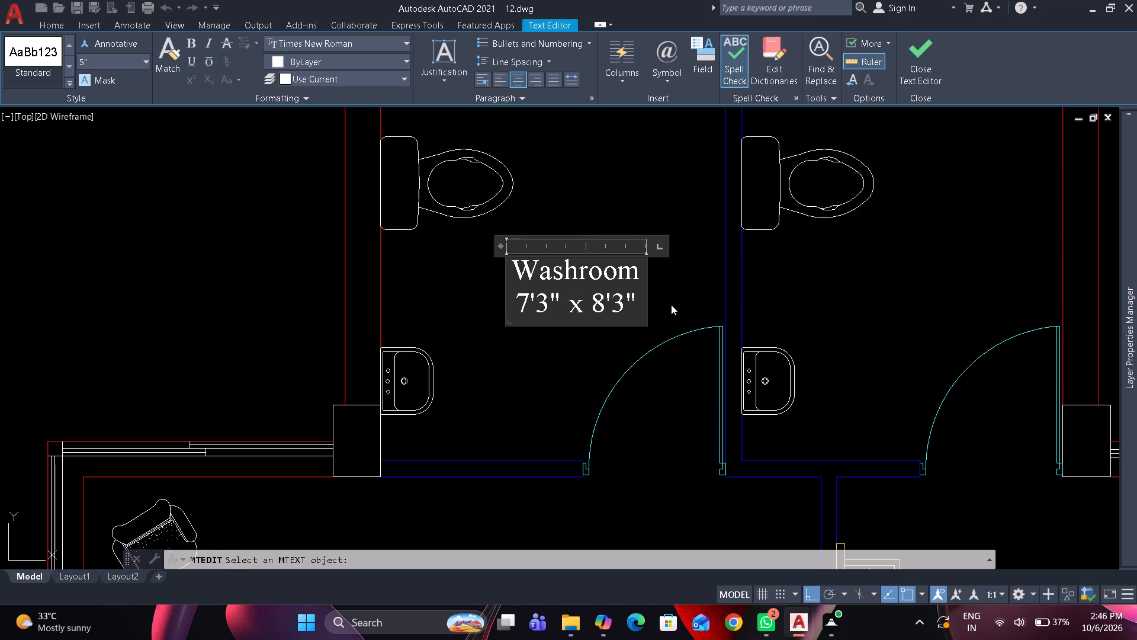
pyautogui.click(532, 379)
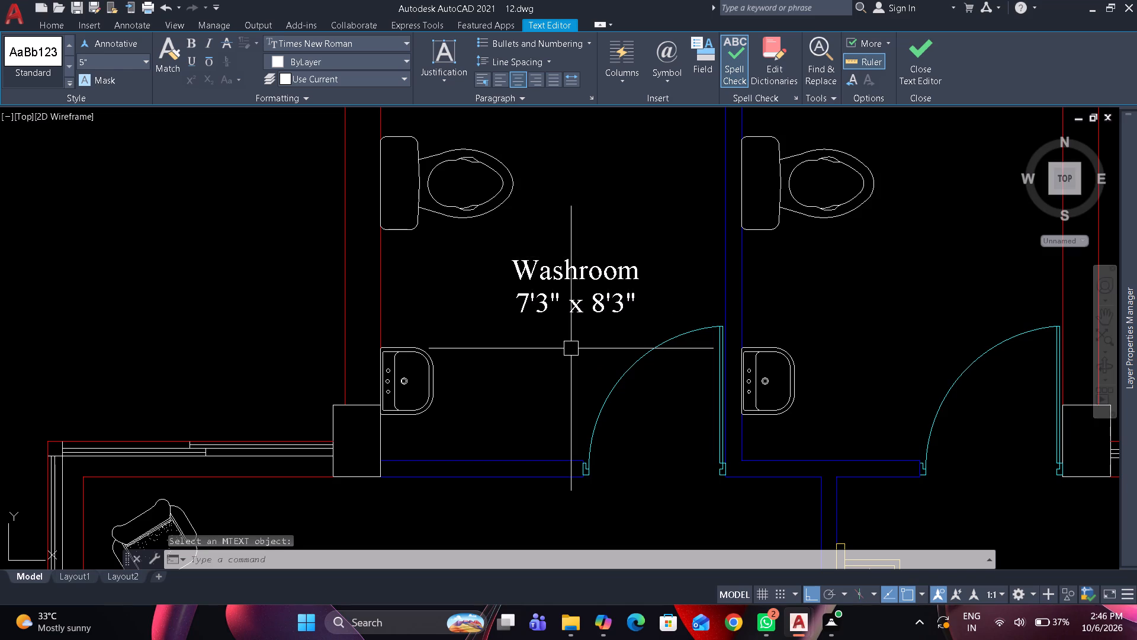
# Copy the Washroom label horizontally into the adjacent washroom to the east.
pyautogui.click(585, 268)
pyautogui.write('co')
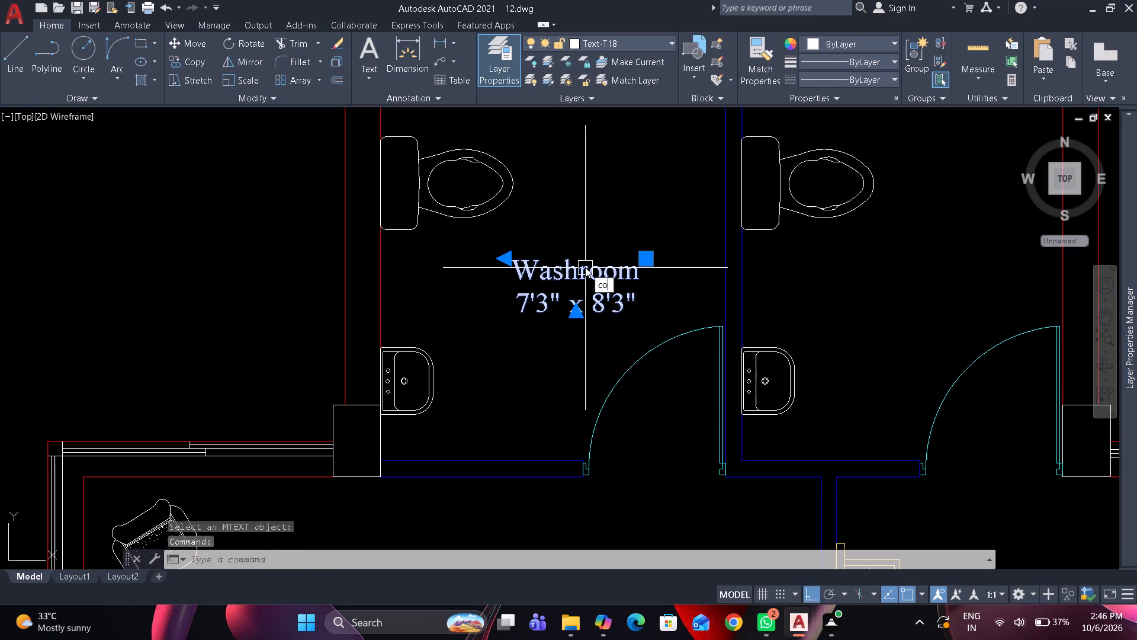
pyautogui.press('space')
pyautogui.click(582, 271)
pyautogui.moveTo(885, 262); pyautogui.dragTo(633, 262, button='middle')
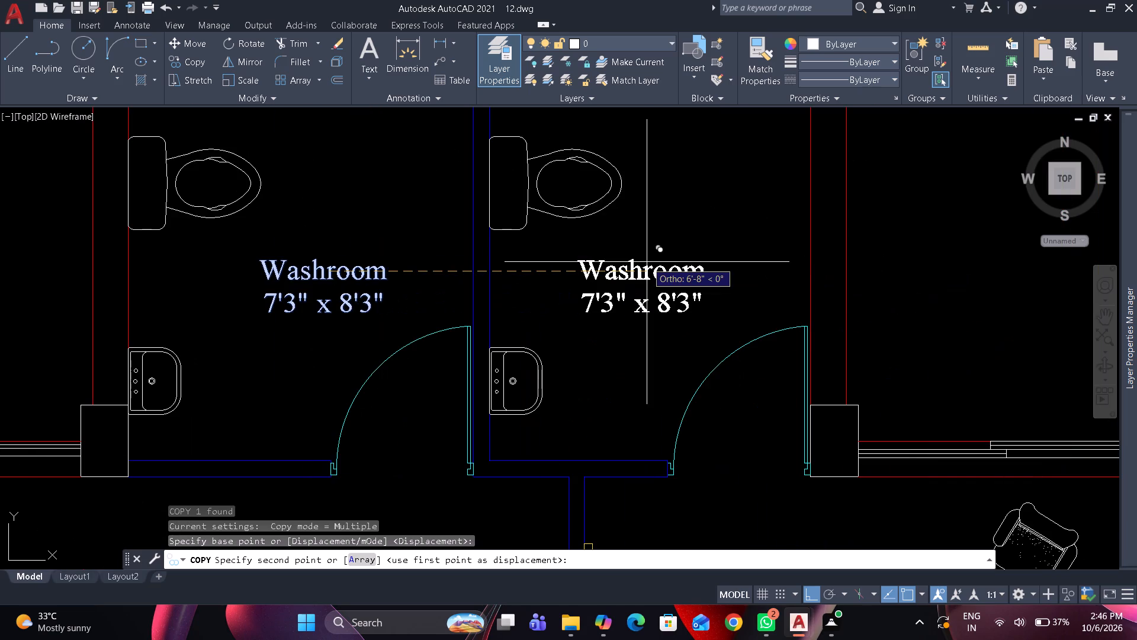
pyautogui.click(661, 265)
pyautogui.press('space')
# Change the size line of the east washroom's label to 6'9" x 8'3".
pyautogui.doubleClick(652, 275)
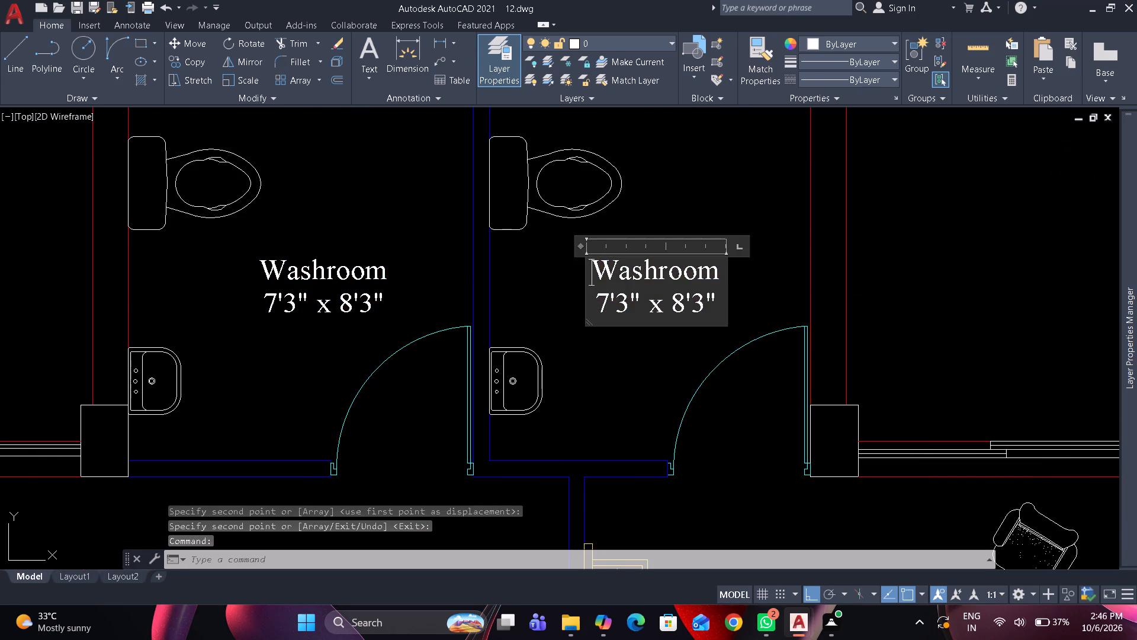
pyautogui.moveTo(596, 301); pyautogui.dragTo(727, 306)
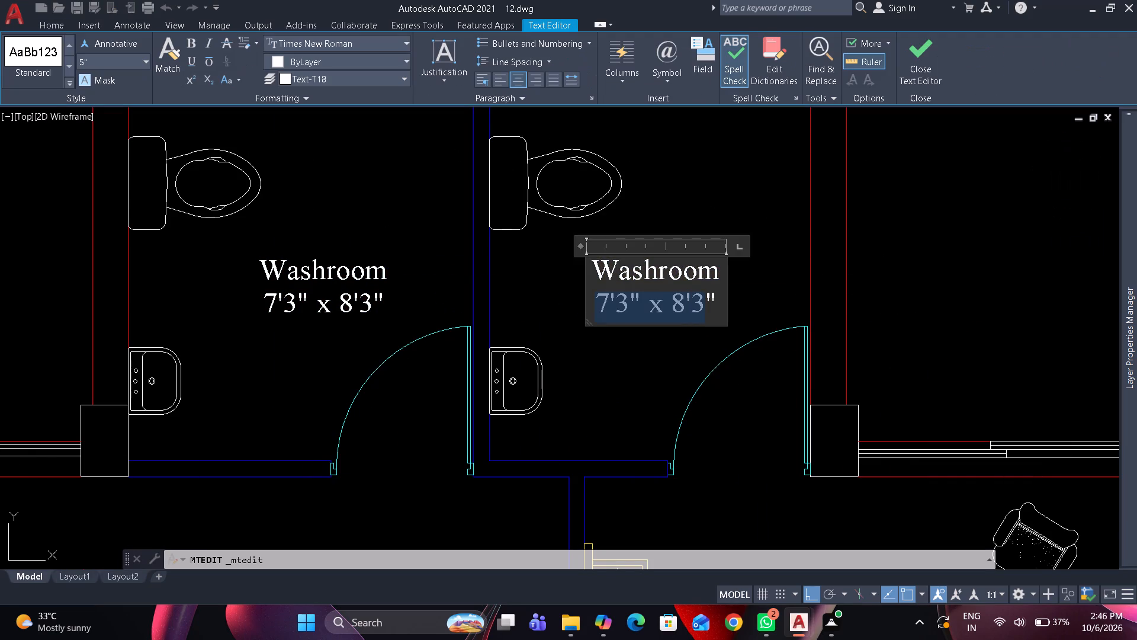
pyautogui.write("6'")
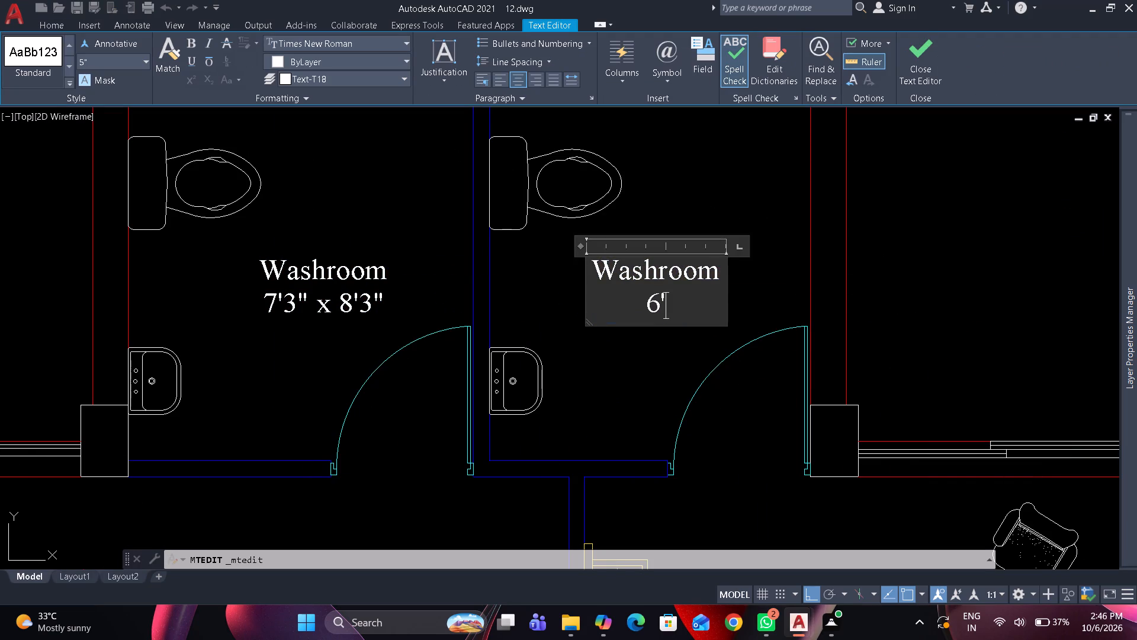
pyautogui.write('9"')
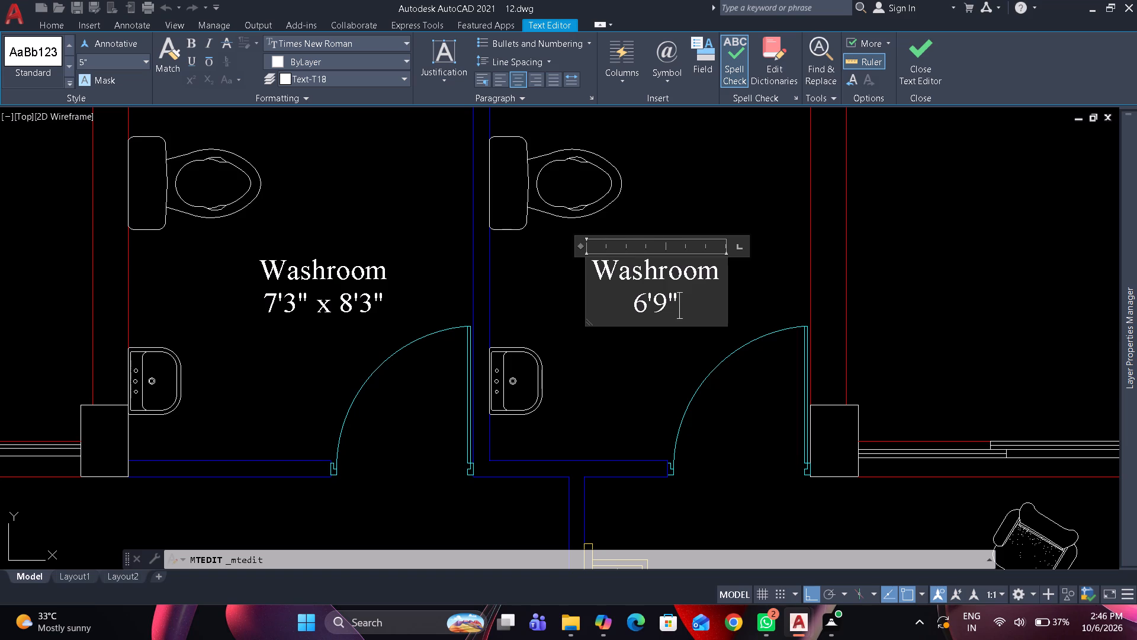
pyautogui.press('space')
pyautogui.write('x')
pyautogui.press('space')
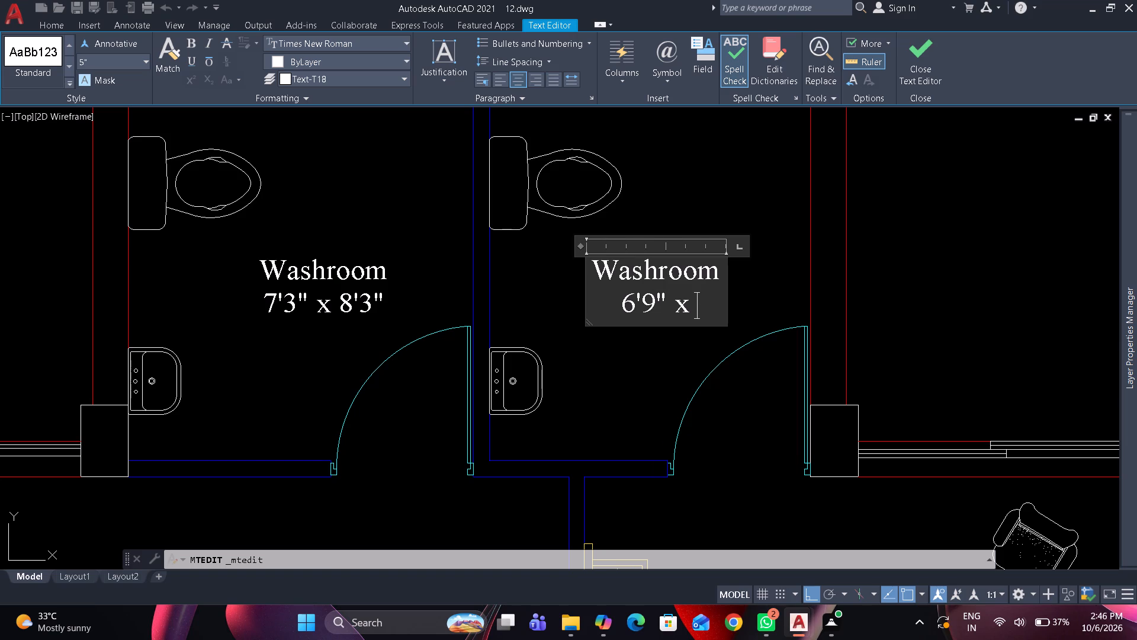
pyautogui.write("8'")
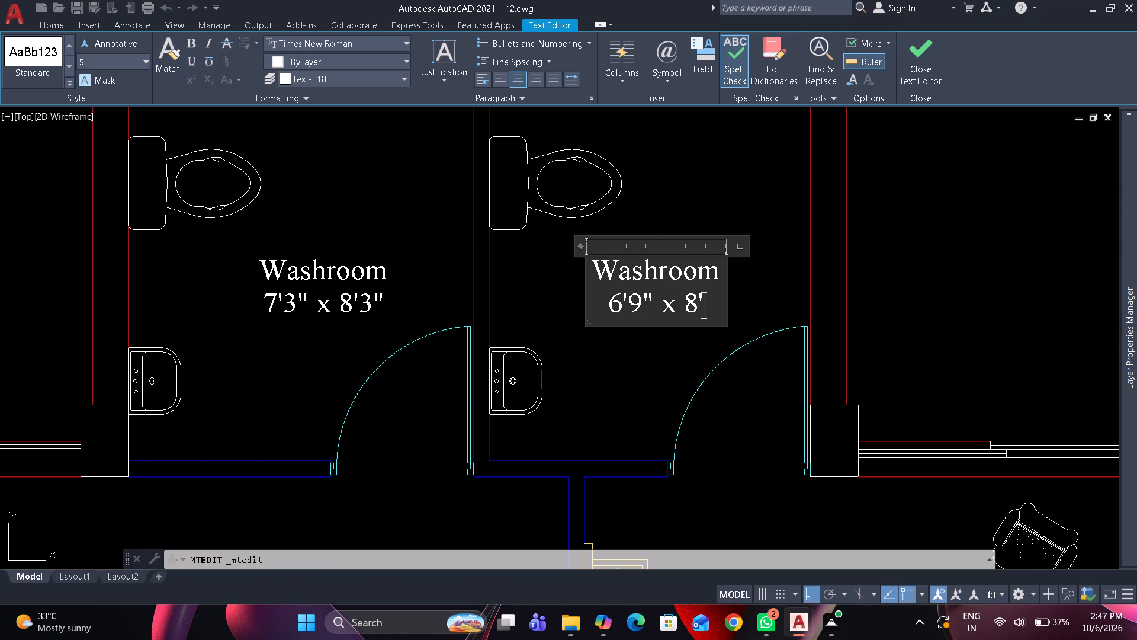
pyautogui.write('3"')
pyautogui.click(764, 298)
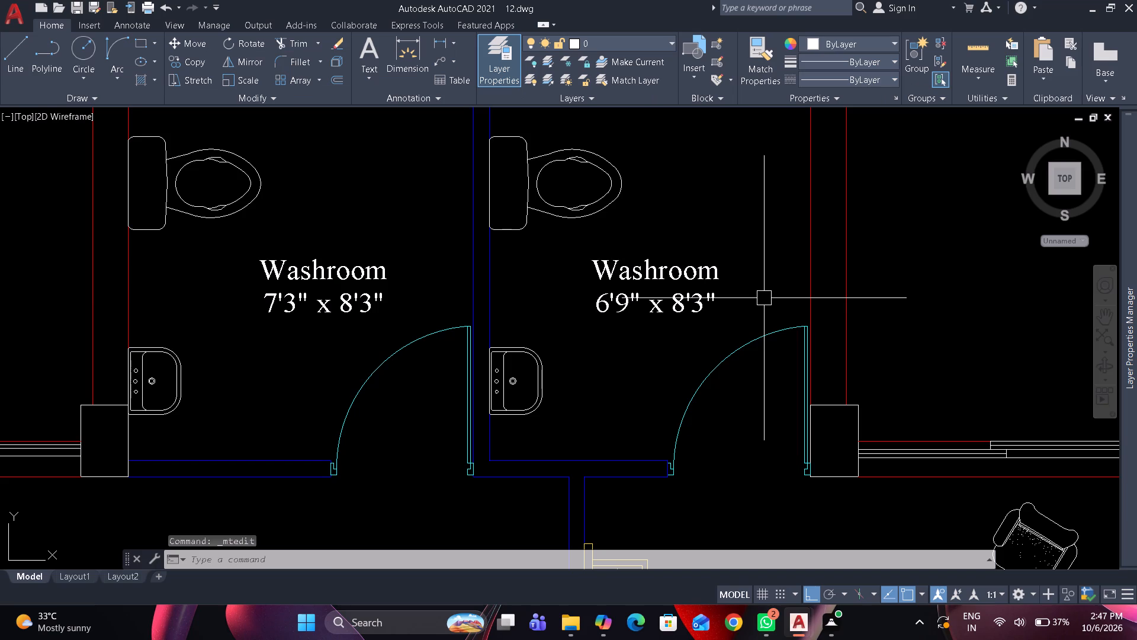
# Copy the northwest washroom's label, with Ortho off, into the west bedroom beside the bed's rug.
pyautogui.click(329, 279)
pyautogui.write('co')
pyautogui.press('space')
pyautogui.click(329, 279)
pyautogui.scroll(-3, 329, 284)
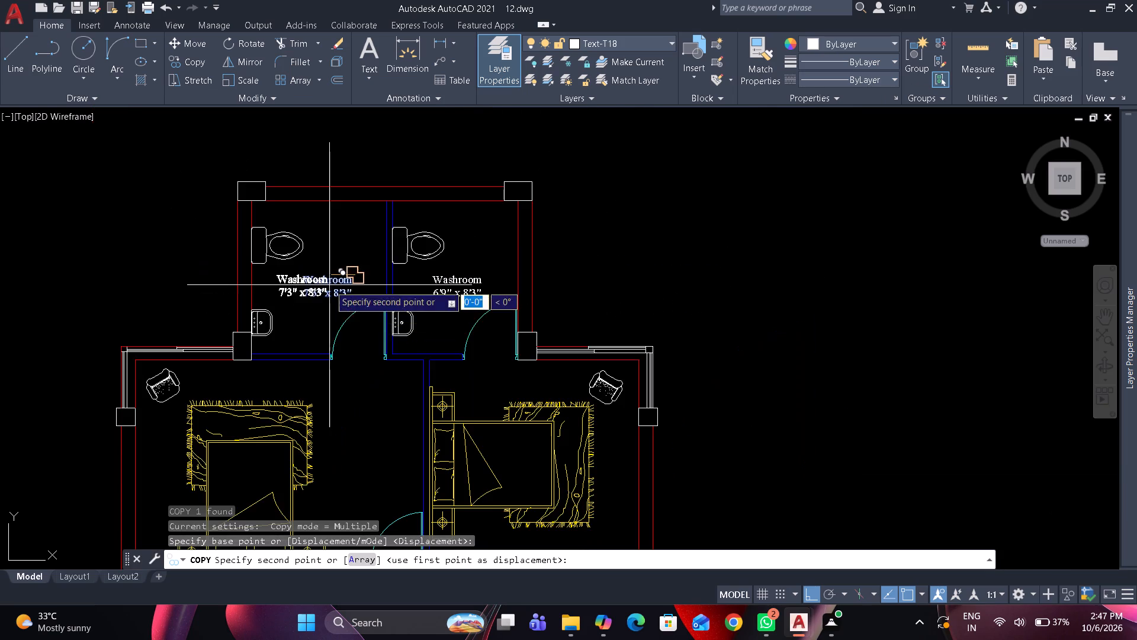
pyautogui.moveTo(387, 322); pyautogui.dragTo(422, 225, button='middle')
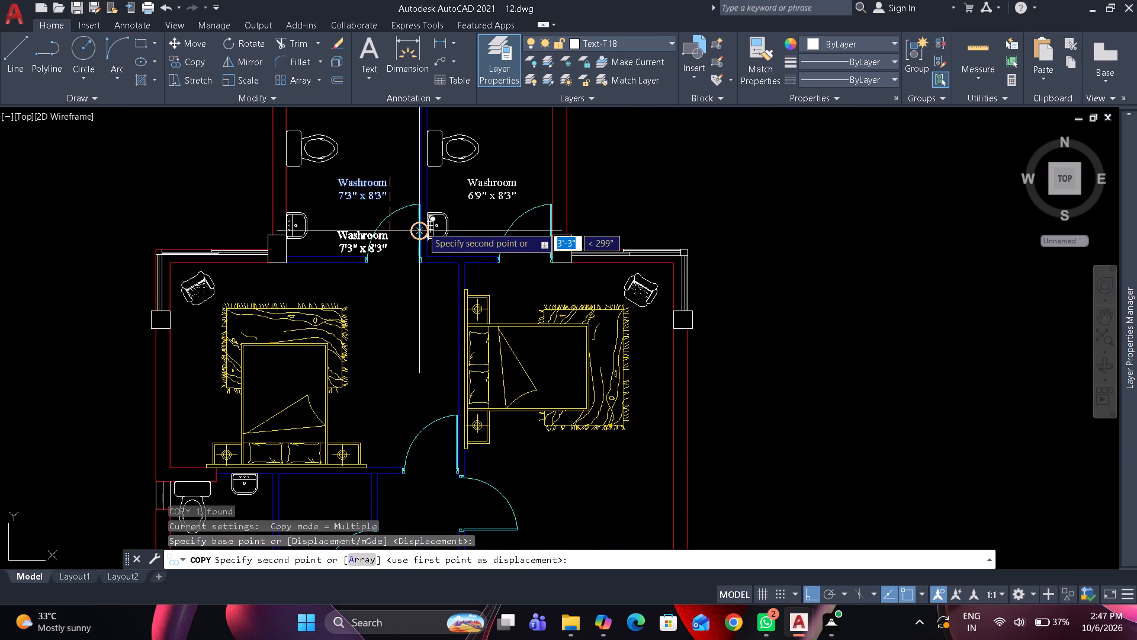
pyautogui.press('F8')
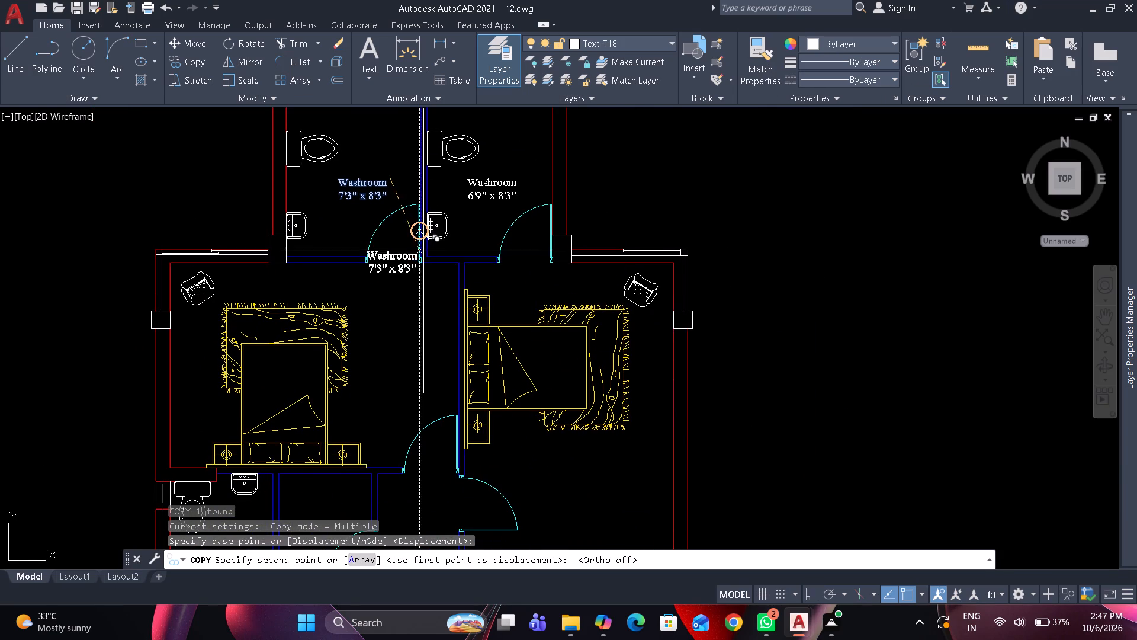
pyautogui.scroll(1, 406, 295)
pyautogui.click(413, 327)
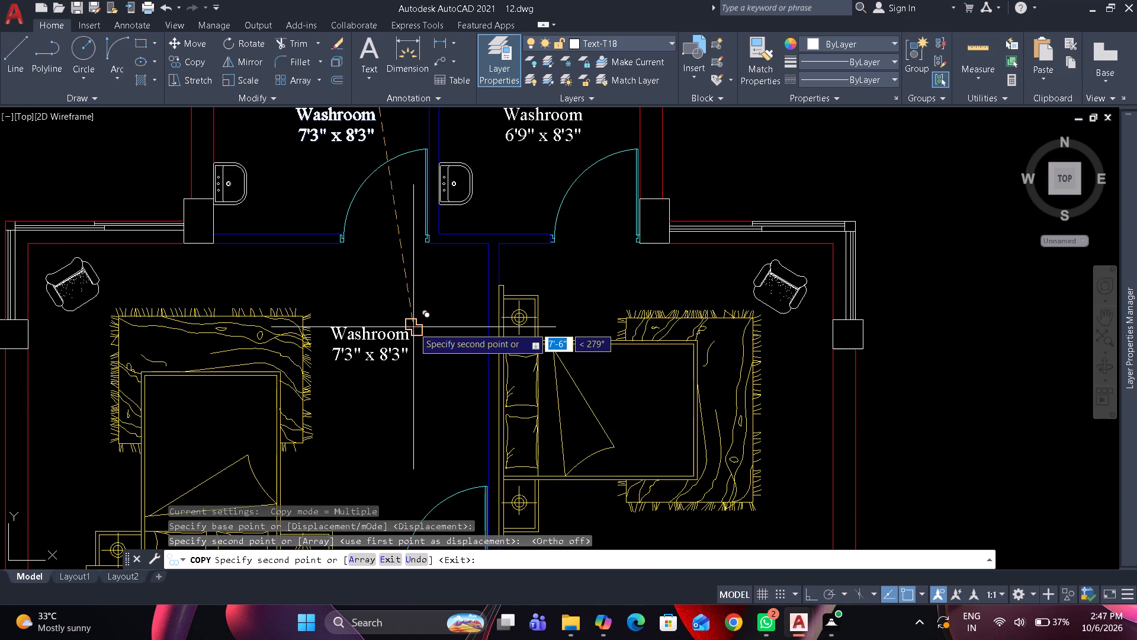
pyautogui.press('space')
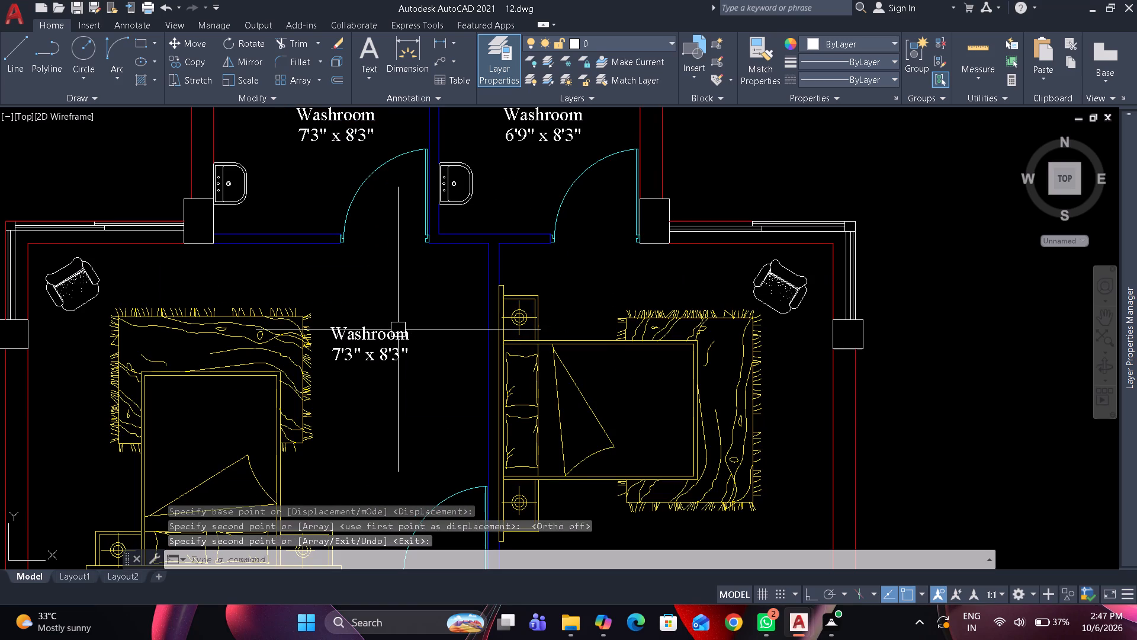
# Rewrite the copied label in the west bedroom as "Bed Room" with the size line 15'6" x 8'3".
pyautogui.scroll(1, 386, 332)
pyautogui.doubleClick(384, 333)
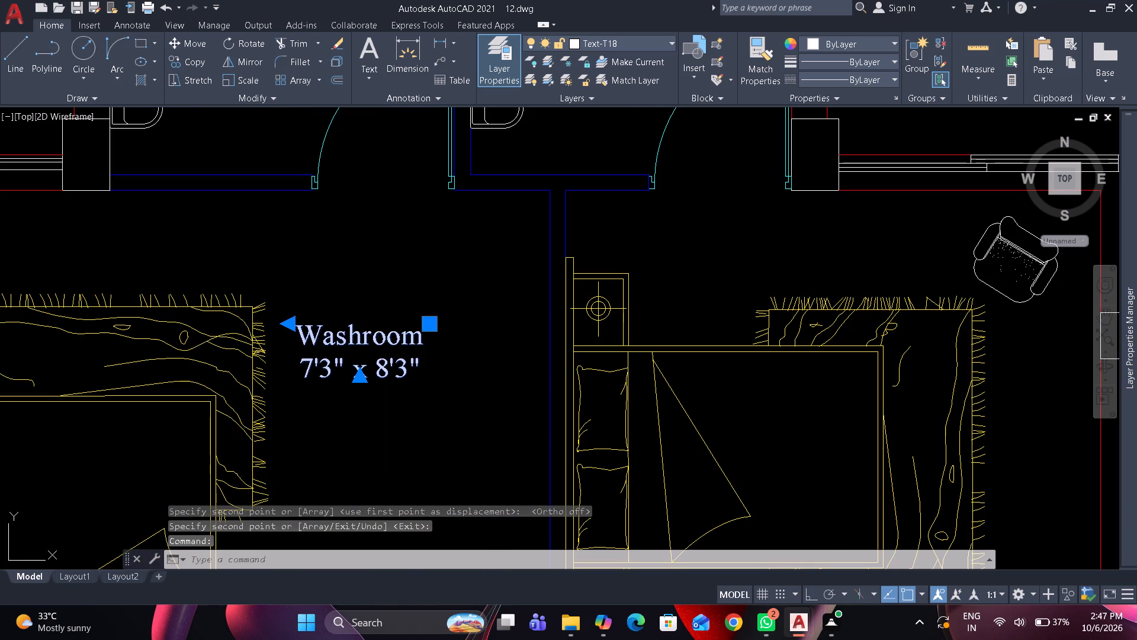
pyautogui.hotkey('ctrl', 'a')
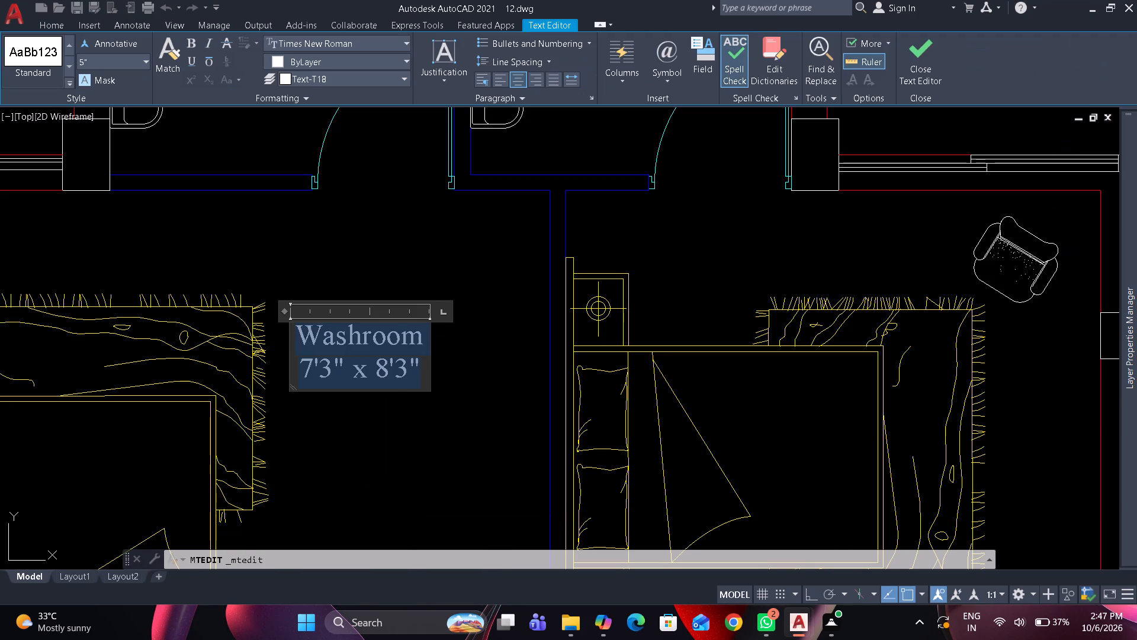
pyautogui.write('Bed Roo')
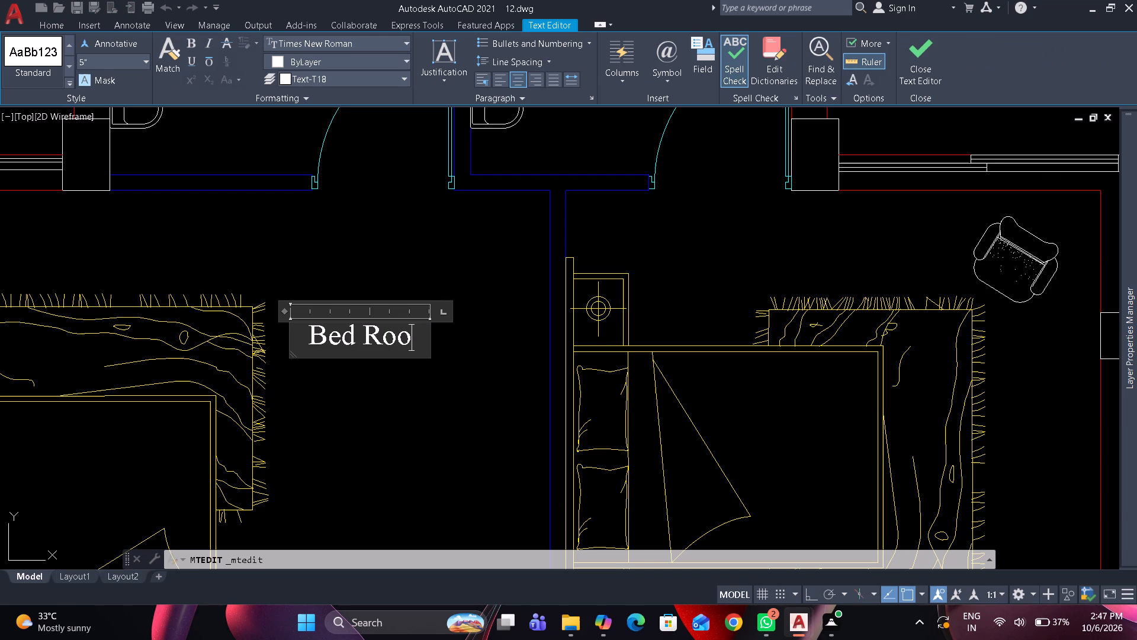
pyautogui.press('m')
pyautogui.press('Return')
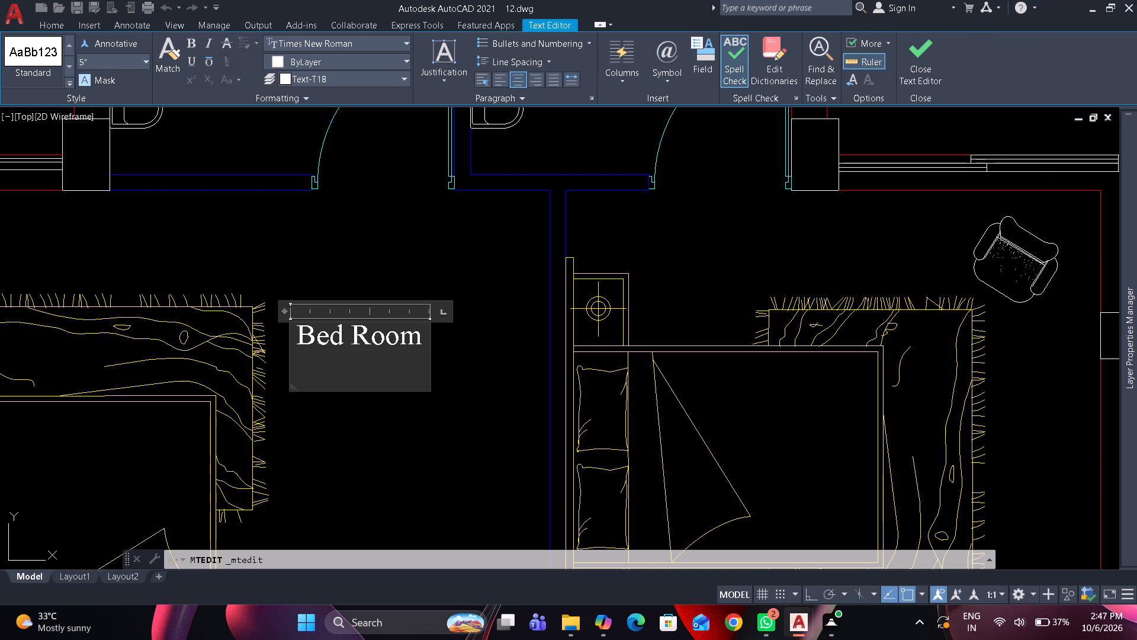
pyautogui.write("15'")
pyautogui.write('6"')
pyautogui.press('space')
pyautogui.write('x')
pyautogui.press('space')
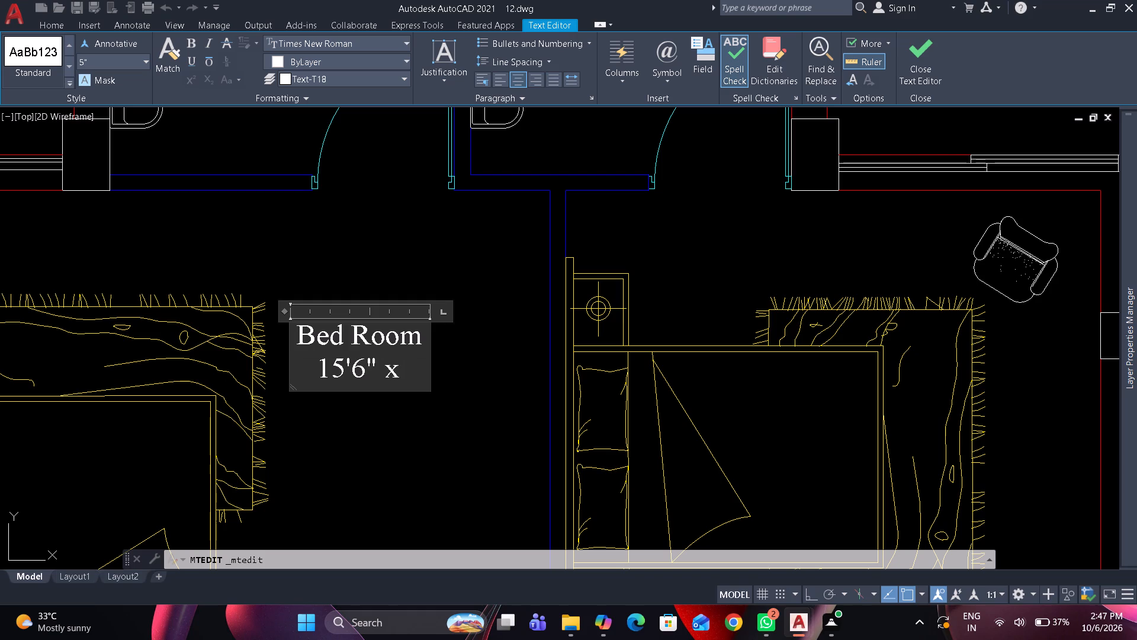
pyautogui.press('8')
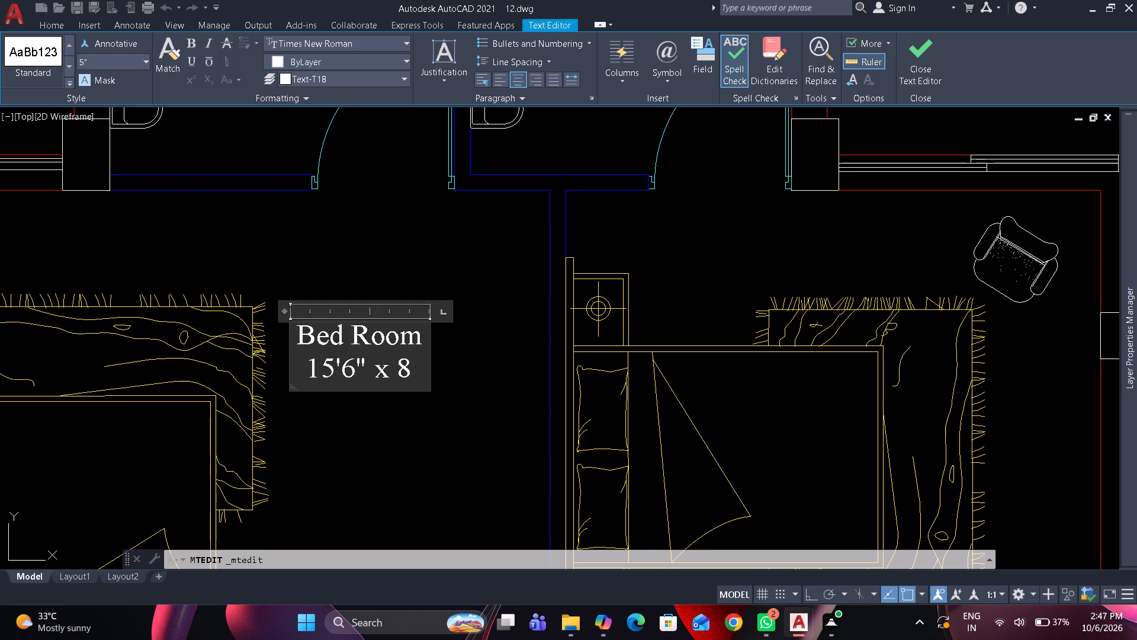
pyautogui.press("'")
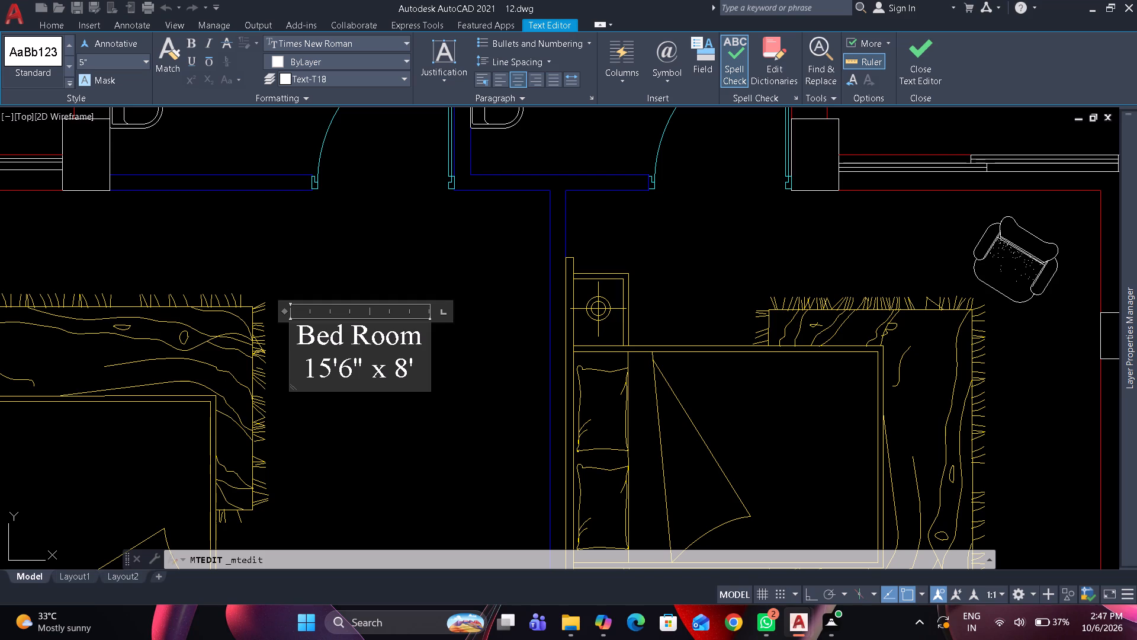
pyautogui.press('3')
pyautogui.press("'")
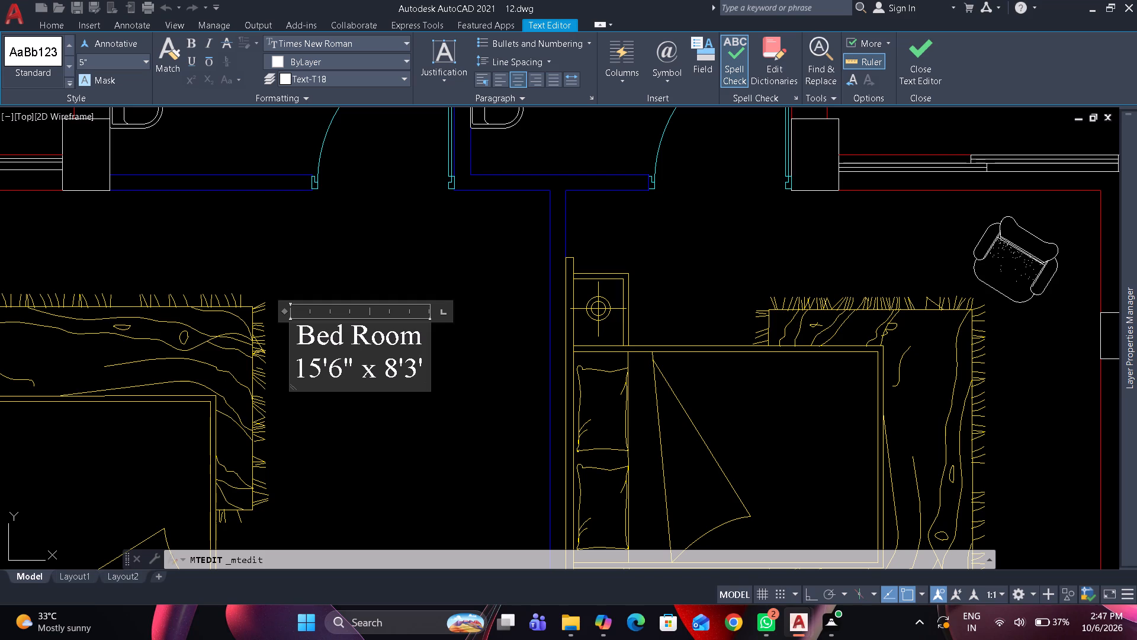
pyautogui.press('BackSpace')
pyautogui.hotkey('shift', '"')
pyautogui.click(393, 426)
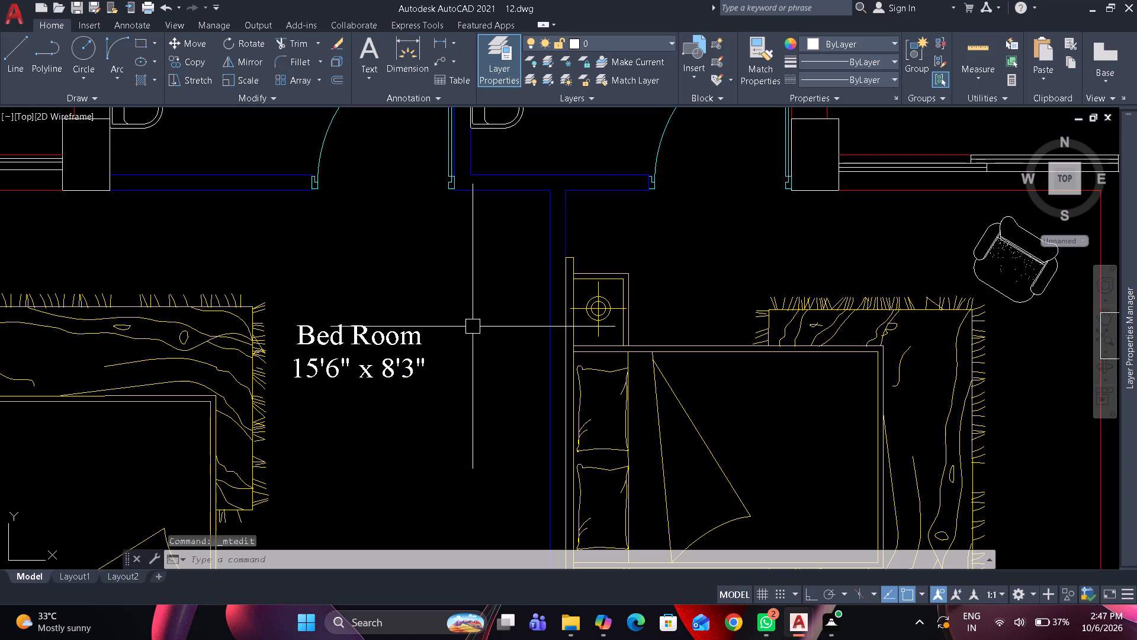
# Offset the west face of the wall between the two bedrooms 2' into the west bedroom.
pyautogui.write('o')
pyautogui.press('space')
pyautogui.write("2'")
pyautogui.press('Return')
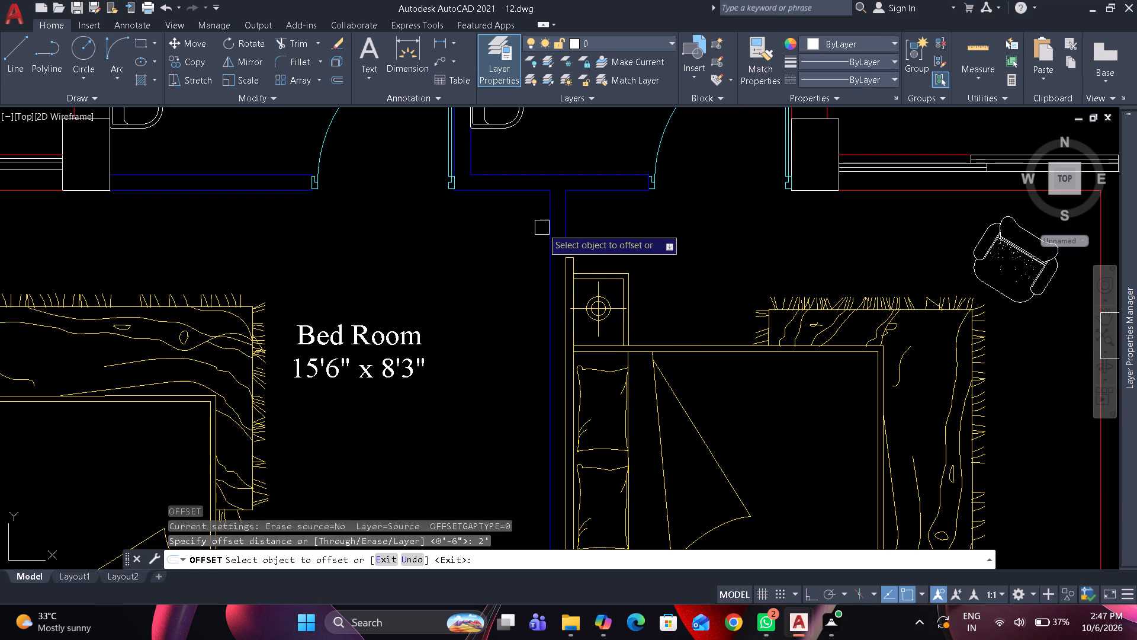
pyautogui.click(544, 229)
pyautogui.click(529, 232)
pyautogui.press('space')
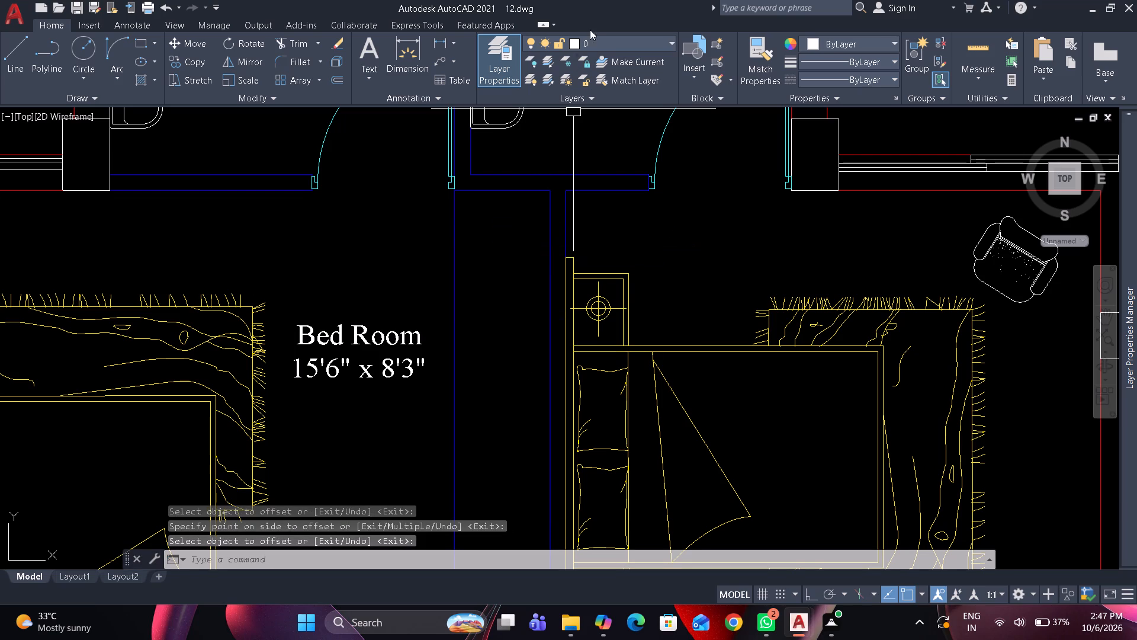
# On the Furniture layer, draw a rectangle 2' by about 5'-6" between the offset line and the bedroom dividing wall, starting at the washroom wall.
pyautogui.click(599, 40)
pyautogui.click(599, 114)
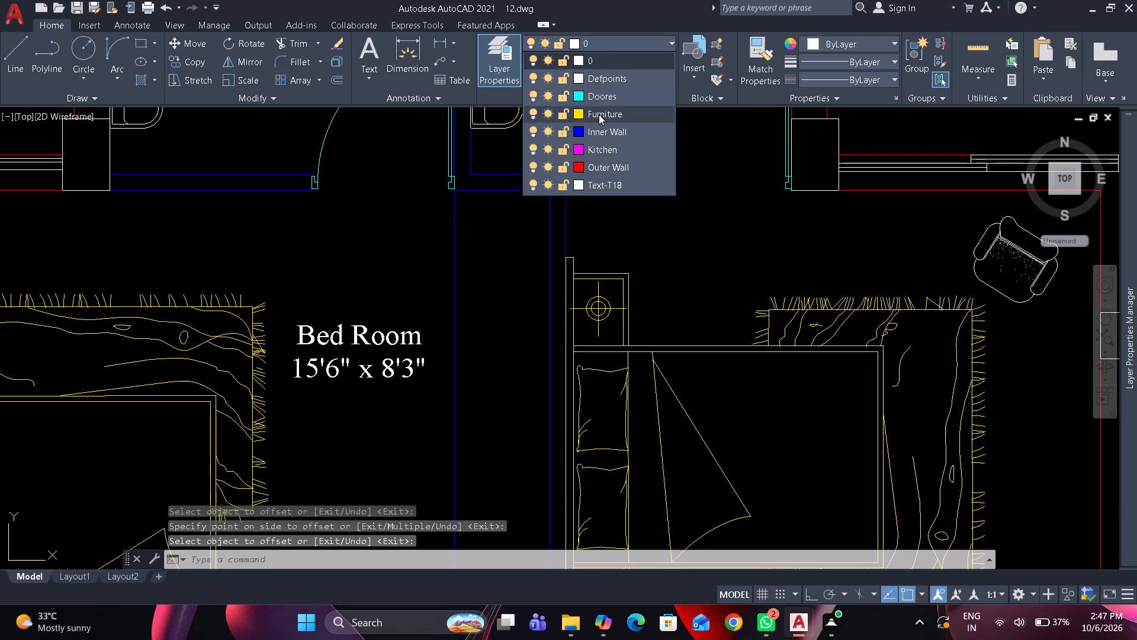
pyautogui.write('rec')
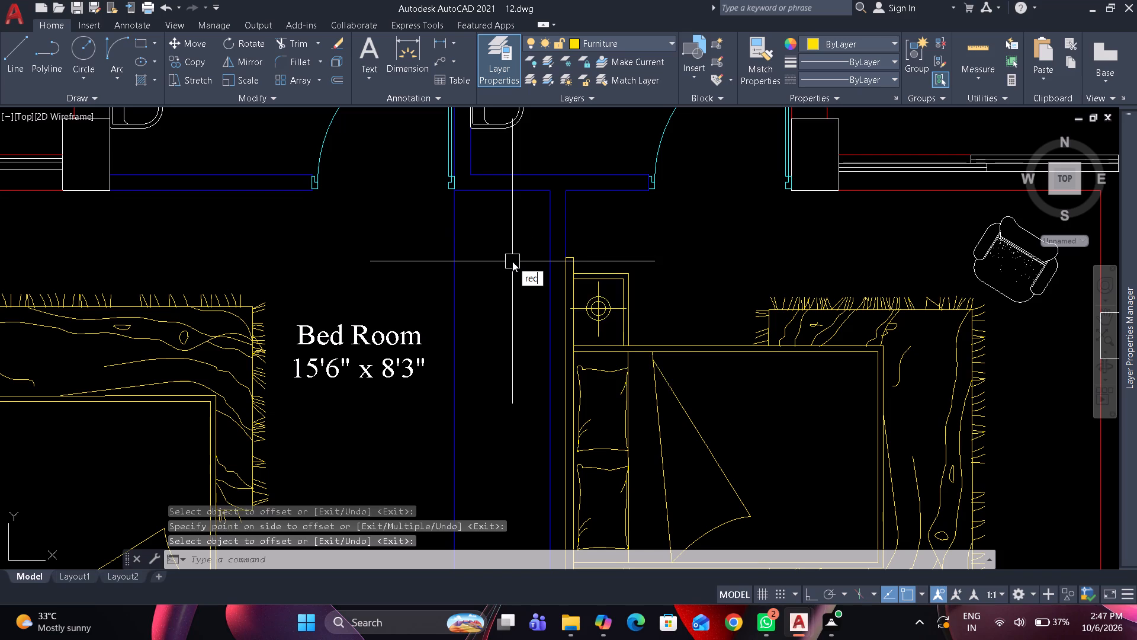
pyautogui.press('space')
pyautogui.scroll(4, 476, 196)
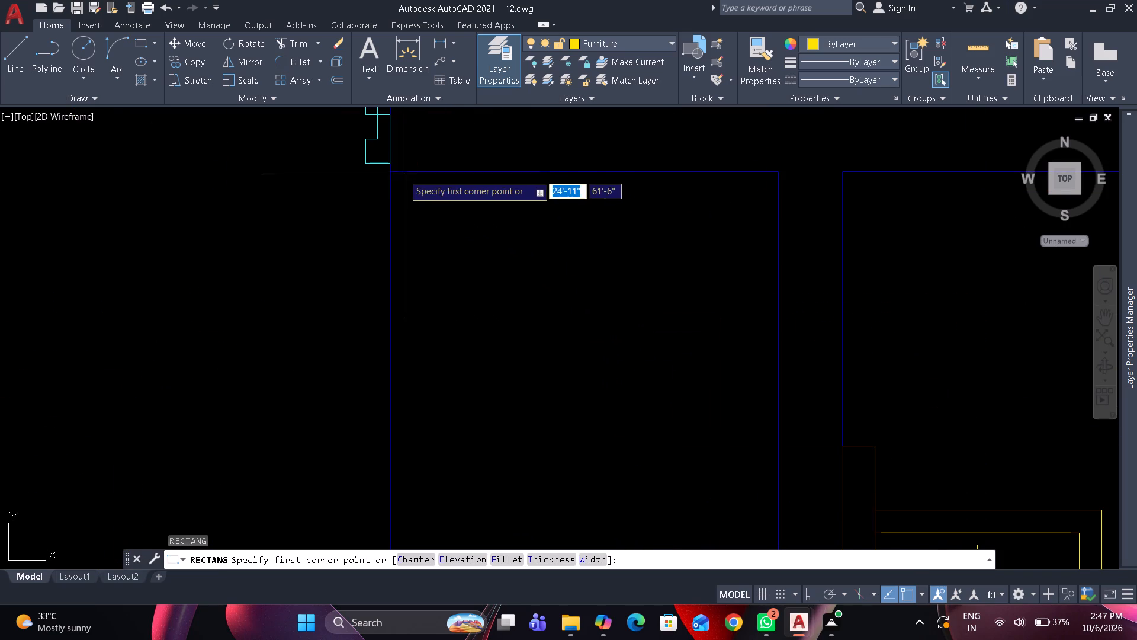
pyautogui.click(394, 168)
pyautogui.scroll(-5, 444, 257)
pyautogui.moveTo(470, 380); pyautogui.dragTo(471, 366, button='middle')
pyautogui.scroll(2, 472, 362)
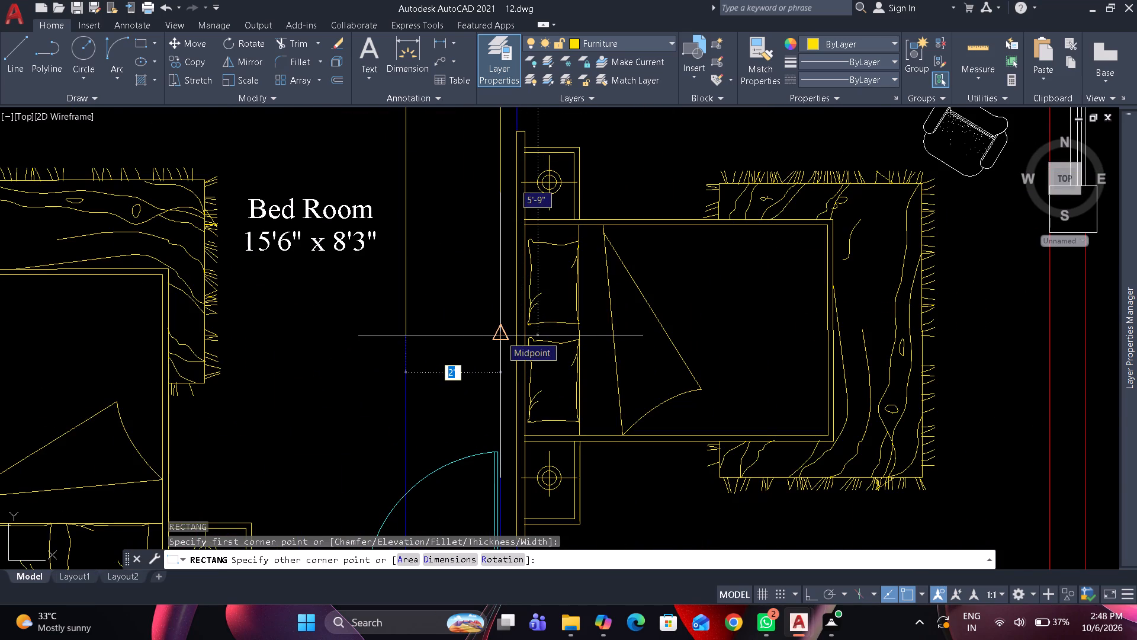
pyautogui.scroll(2, 501, 336)
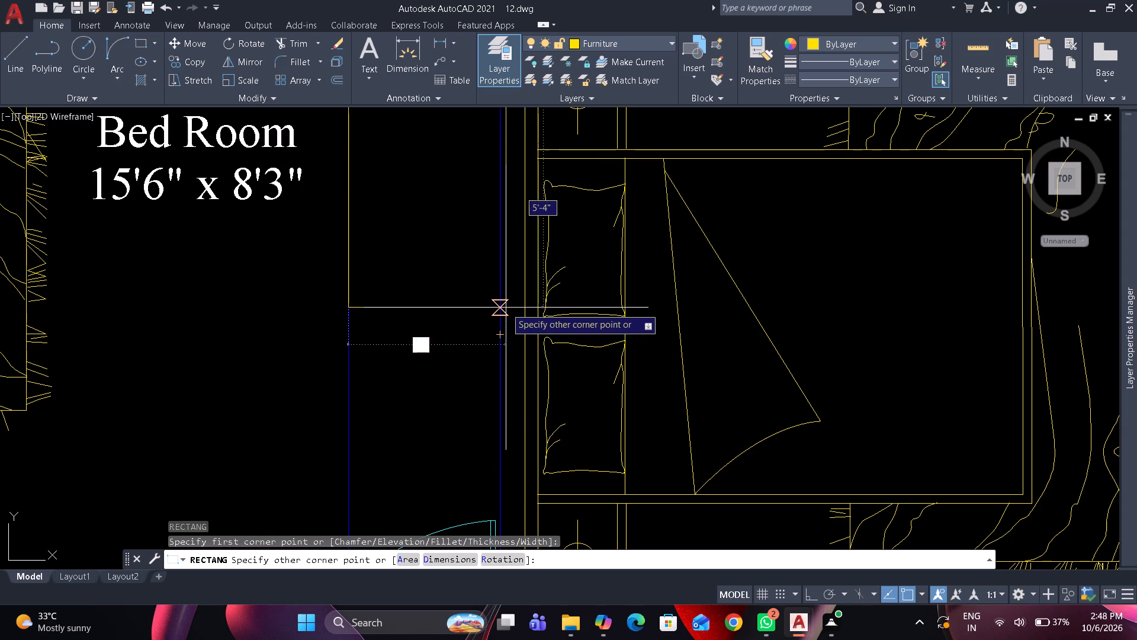
pyautogui.scroll(1, 506, 308)
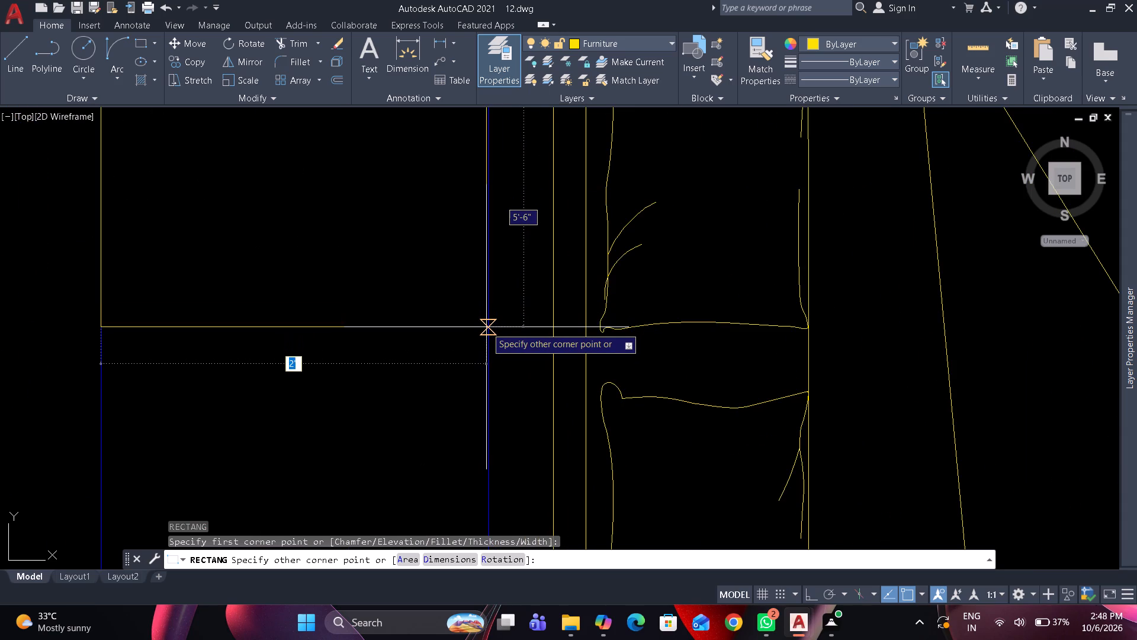
pyautogui.click(486, 328)
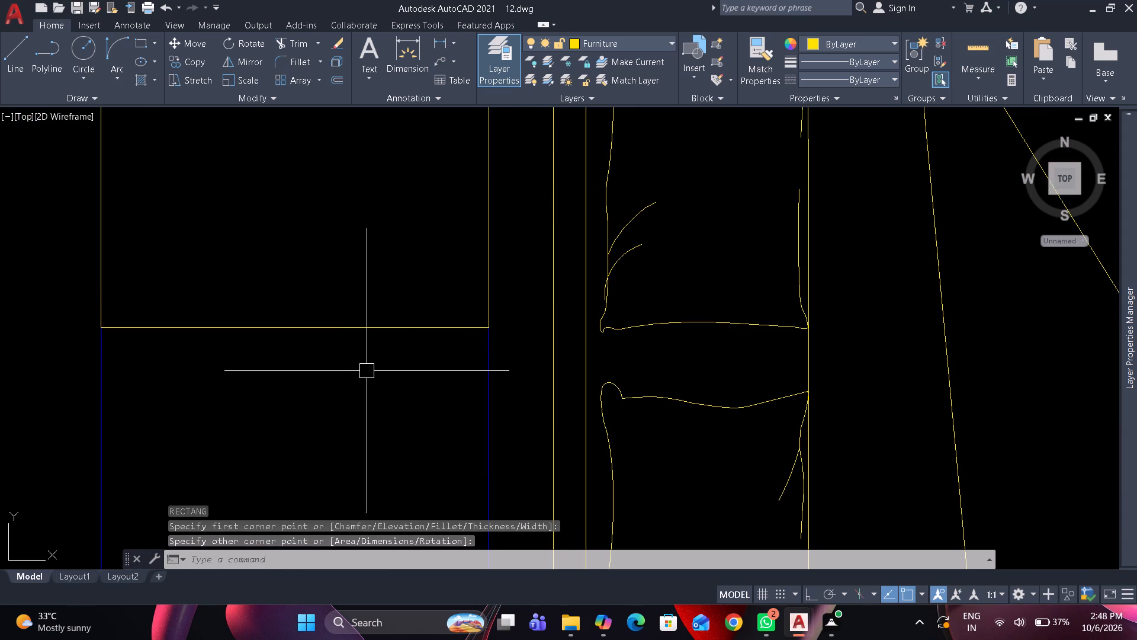
# Erase the 2' offset construction line in the west bedroom.
pyautogui.moveTo(108, 389); pyautogui.dragTo(74, 401)
pyautogui.write('e')
pyautogui.press('space')
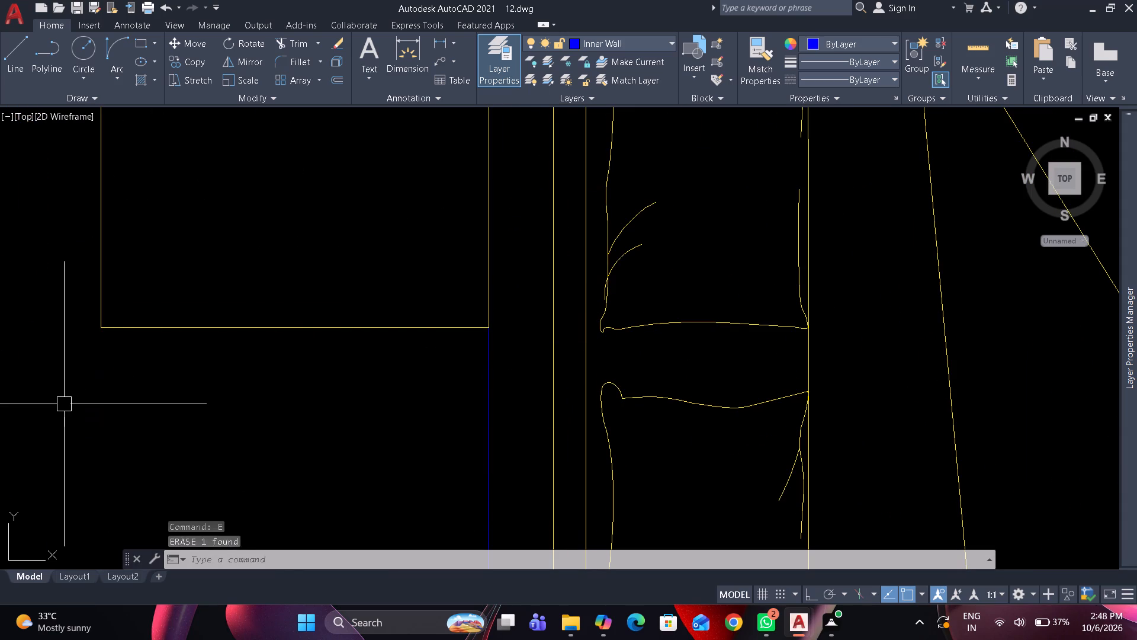
# Copy the 2' wide rectangle beside the bedroom dividing wall to the open space east of the plan.
pyautogui.scroll(-6, 105, 390)
pyautogui.moveTo(160, 383); pyautogui.dragTo(305, 396, button='middle')
pyautogui.scroll(2, 291, 387)
pyautogui.click(289, 386)
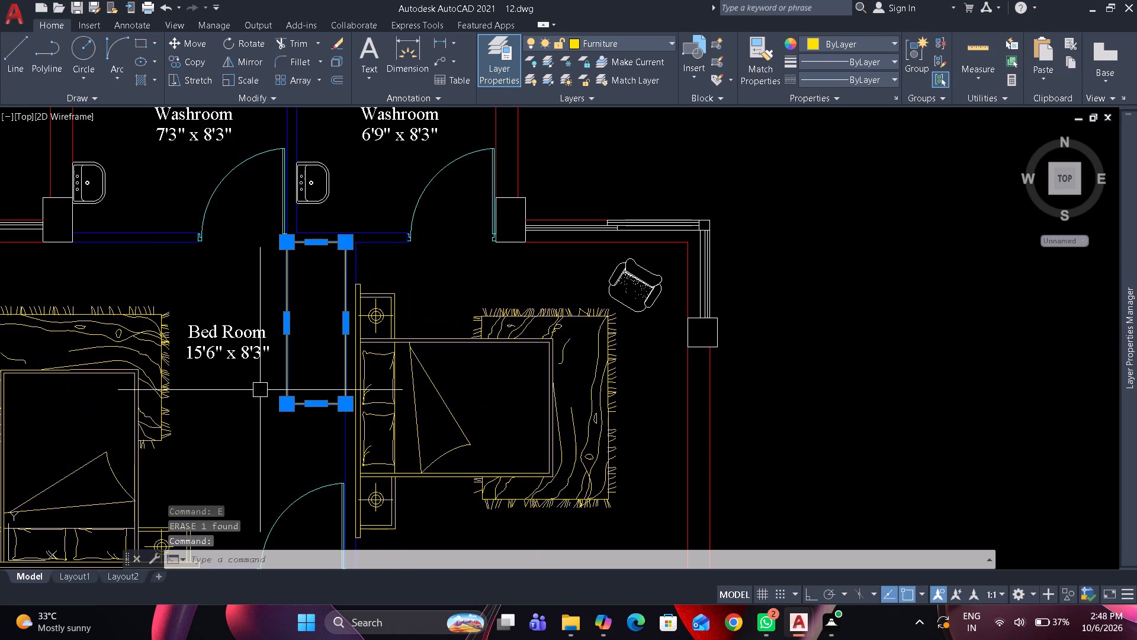
pyautogui.press('Escape')
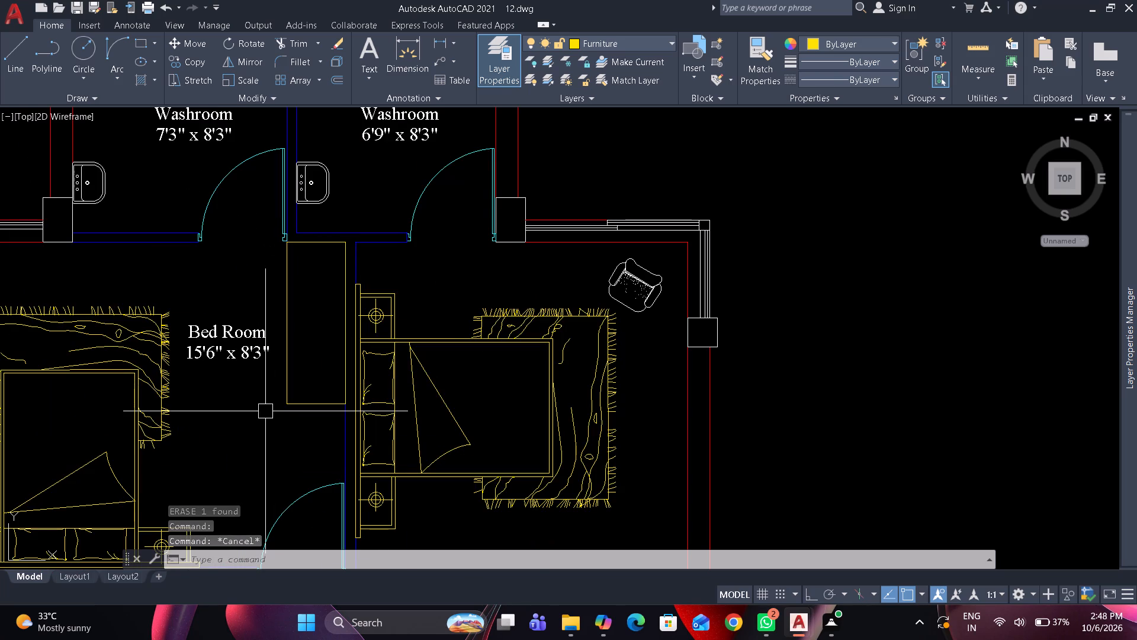
pyautogui.click(285, 402)
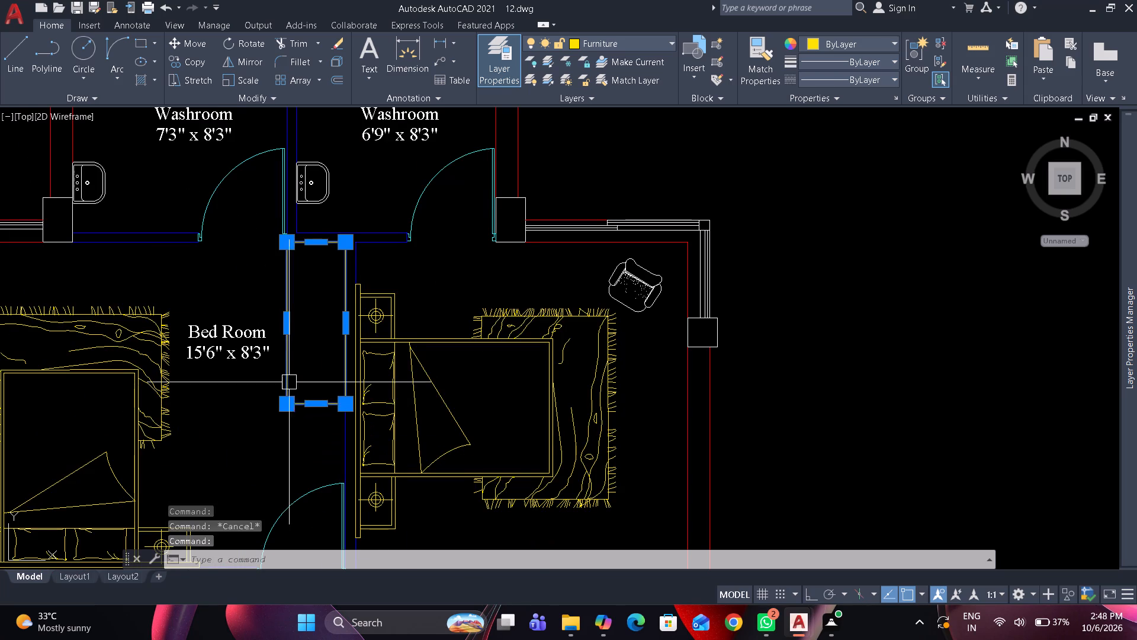
pyautogui.moveTo(298, 365); pyautogui.dragTo(343, 308, button='middle')
pyautogui.scroll(-1, 350, 297)
pyautogui.write('co')
pyautogui.press('space')
pyautogui.moveTo(351, 296); pyautogui.dragTo(367, 295)
pyautogui.click(731, 321)
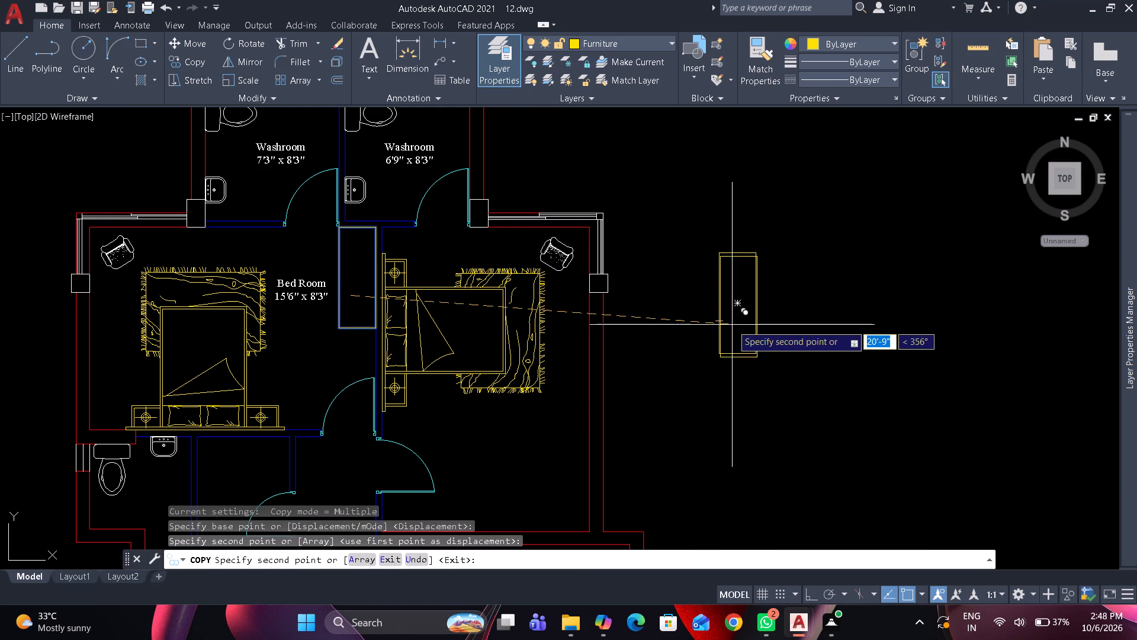
pyautogui.press('`')
pyautogui.press('Escape')
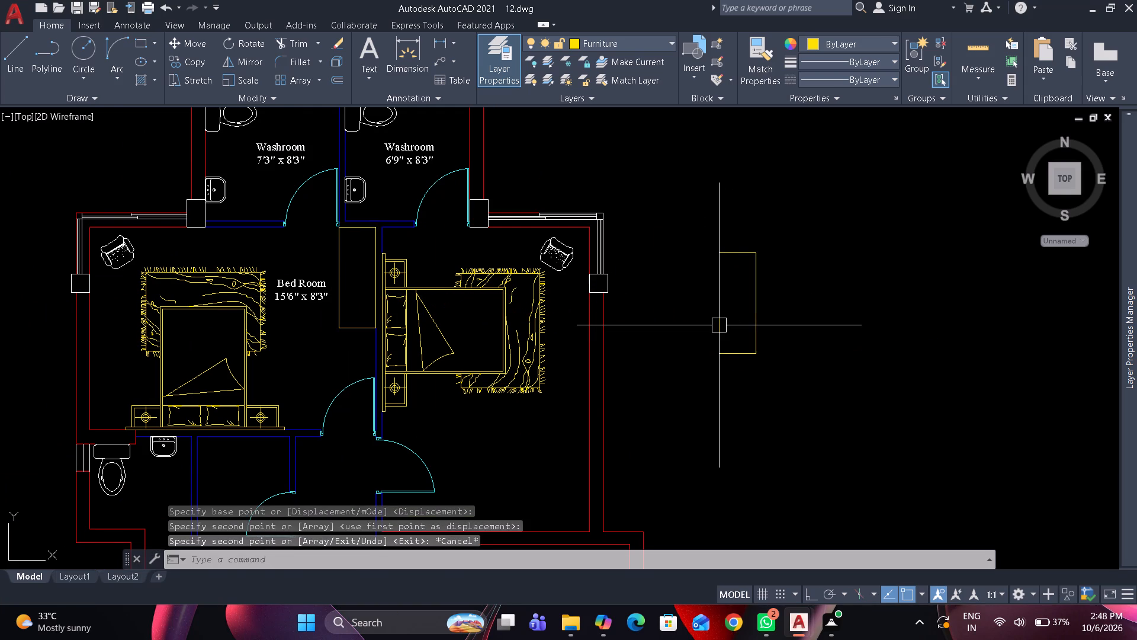
# Rotate the copied rectangle a quarter turn about its centre, with ortho on, so its long sides run east-west.
pyautogui.click(719, 325)
pyautogui.write('ro')
pyautogui.press('space')
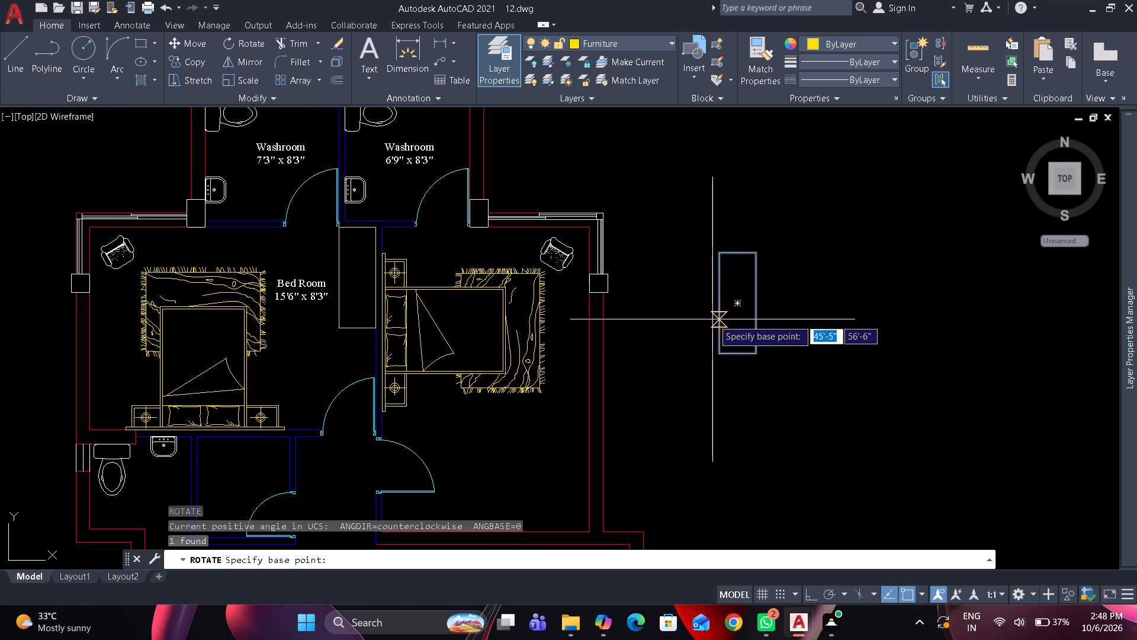
pyautogui.click(736, 306)
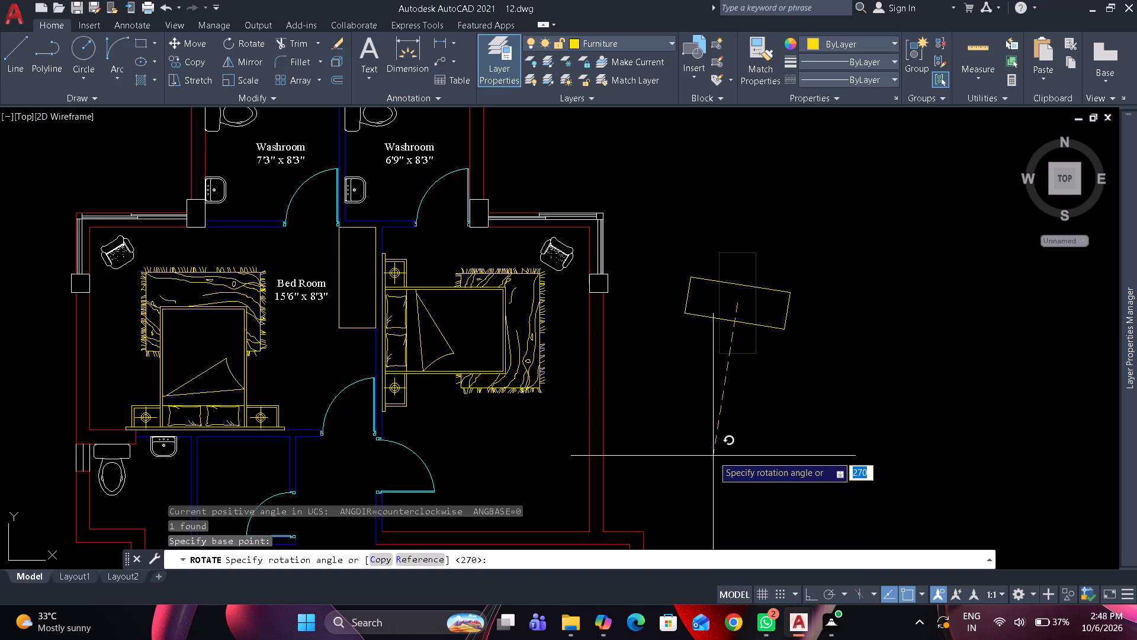
pyautogui.press('F8')
pyautogui.moveTo(719, 464); pyautogui.dragTo(724, 440)
pyautogui.moveTo(743, 326); pyautogui.dragTo(743, 334)
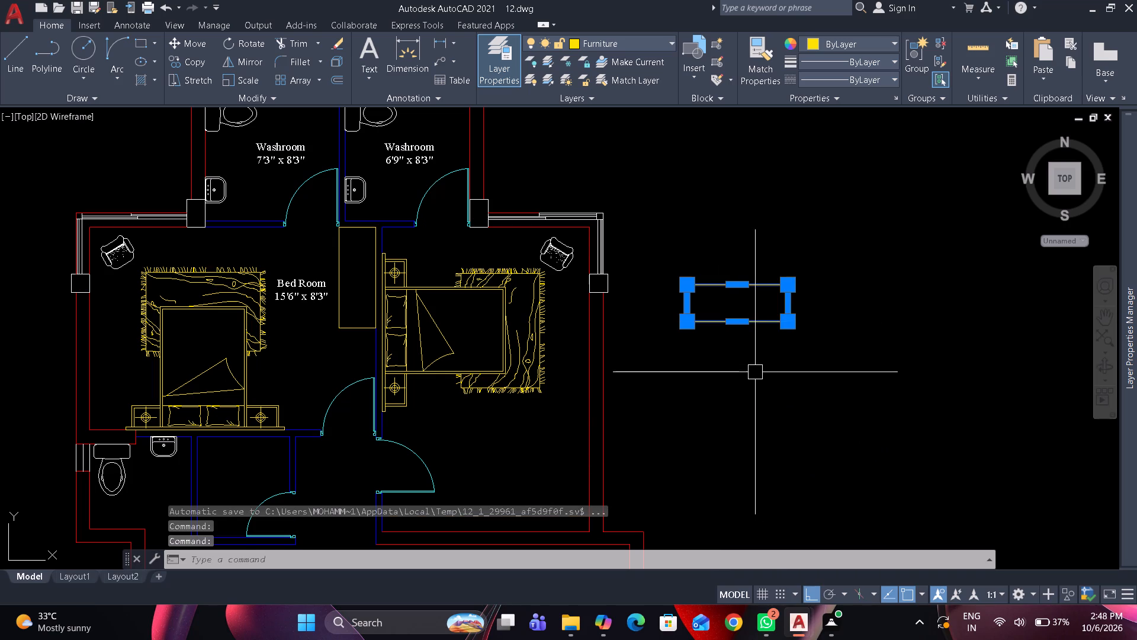
# Move the rotated rectangle by its southeast corner into the inner southeast corner of the east bedroom.
pyautogui.press('m')
pyautogui.press('space')
pyautogui.click(789, 320)
pyautogui.moveTo(727, 399); pyautogui.dragTo(797, 267, button='middle')
pyautogui.scroll(1, 686, 373)
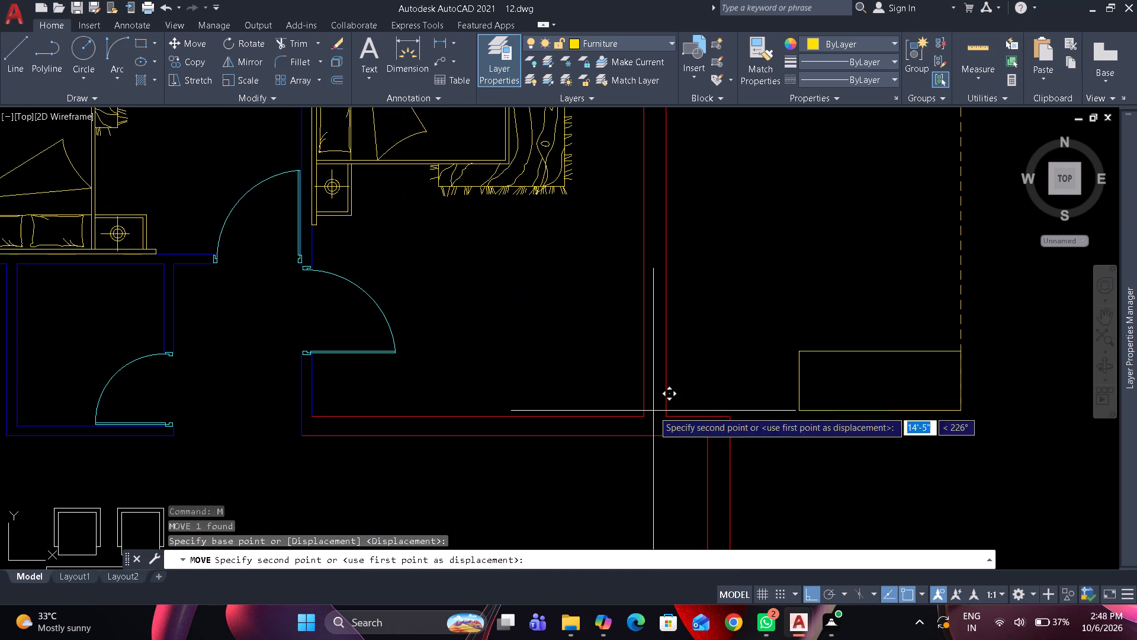
pyautogui.click(647, 415)
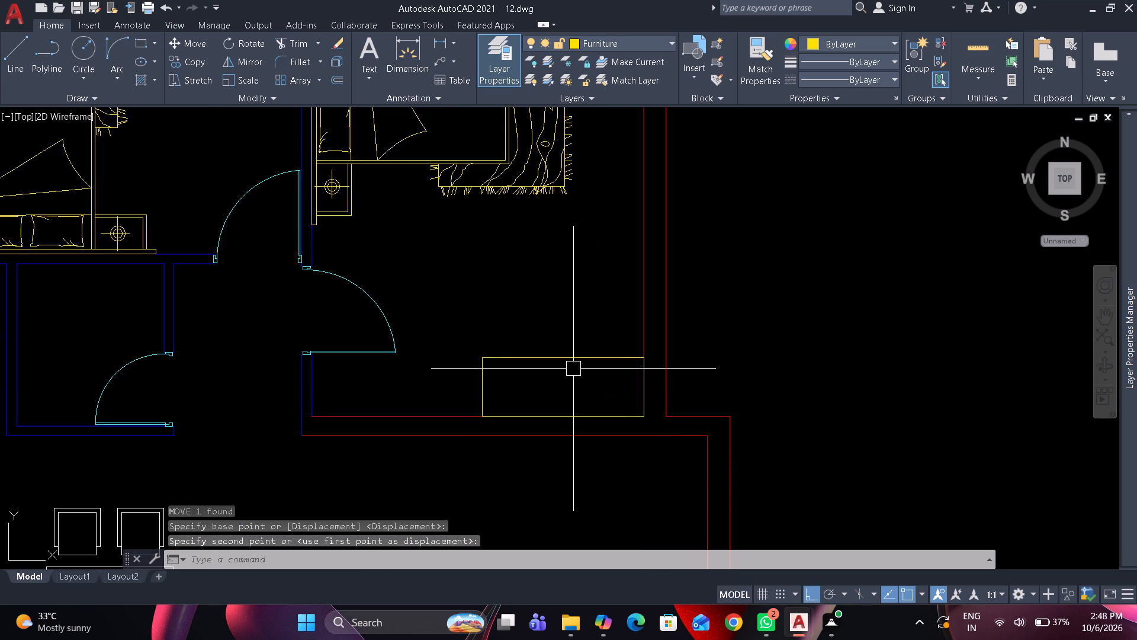
# In 11.dwg, copy the bedroom's "WRB" and "TV Unit" labels to the clipboard and return to 12.dwg.
pyautogui.scroll(-1, 523, 325)
pyautogui.moveTo(523, 325); pyautogui.dragTo(532, 338, button='middle')
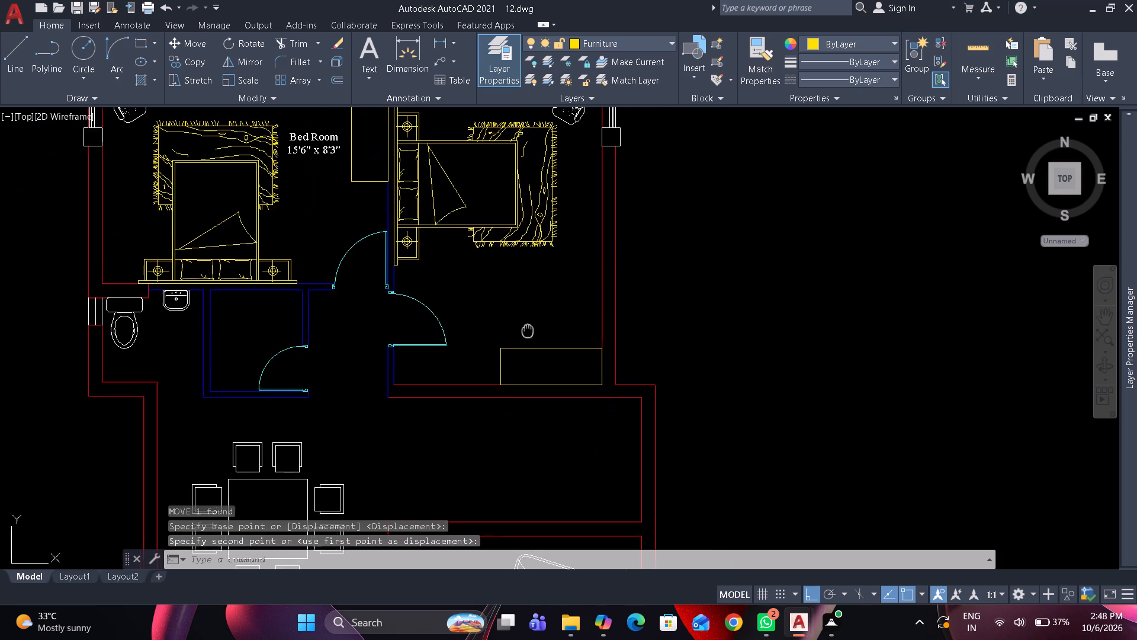
pyautogui.moveTo(532, 338); pyautogui.dragTo(564, 409, button='middle')
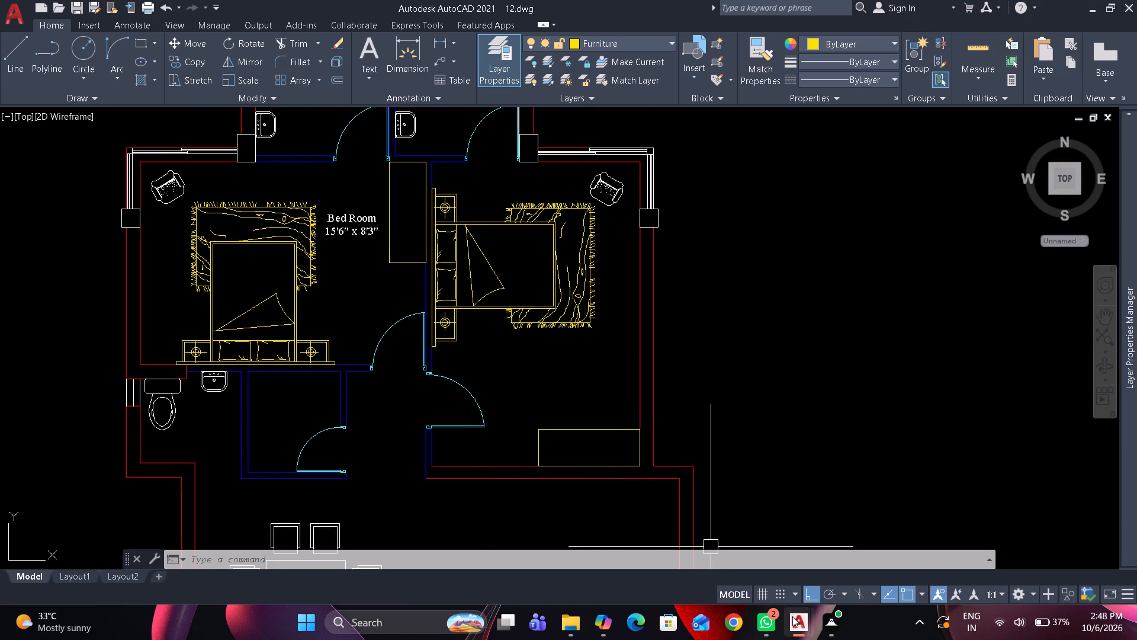
pyautogui.click(822, 557)
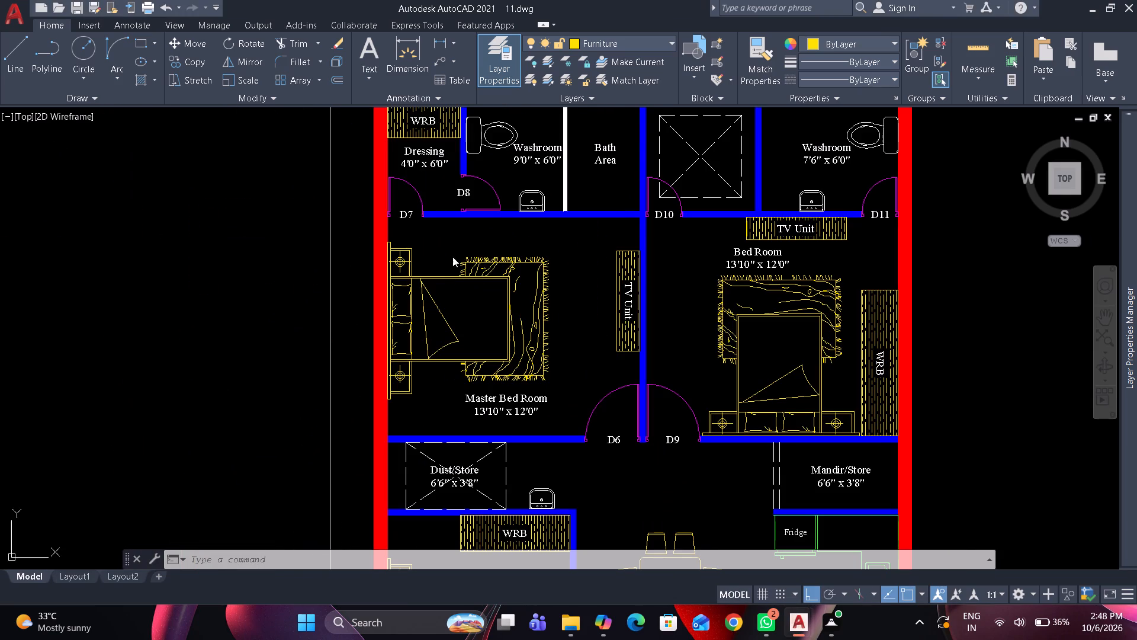
pyautogui.scroll(1, 613, 305)
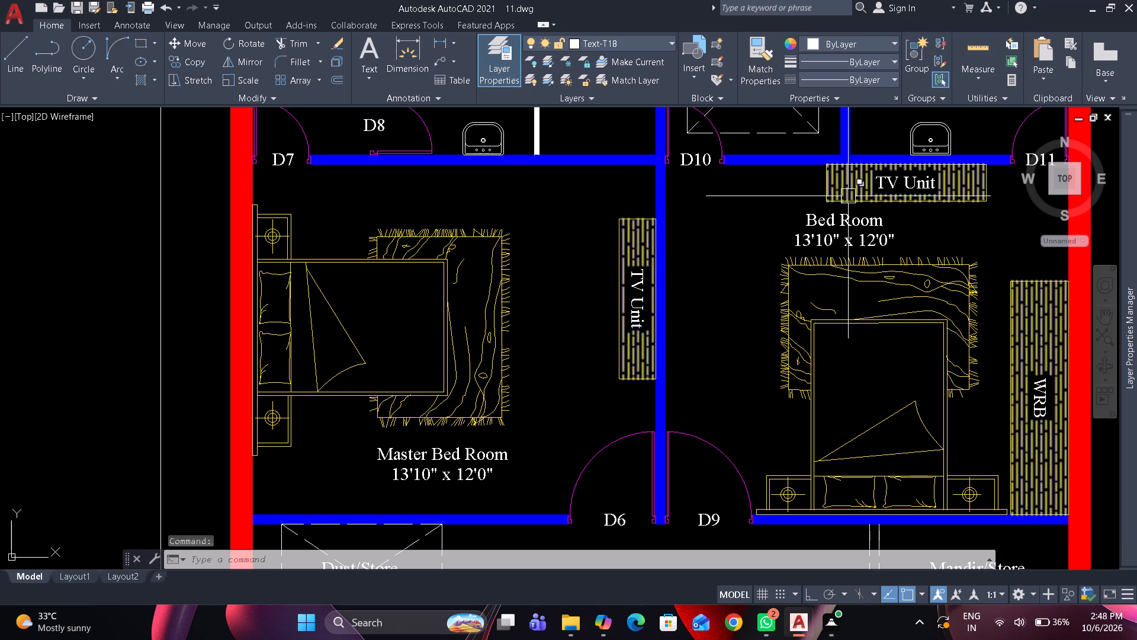
pyautogui.click(1039, 402)
pyautogui.click(910, 187)
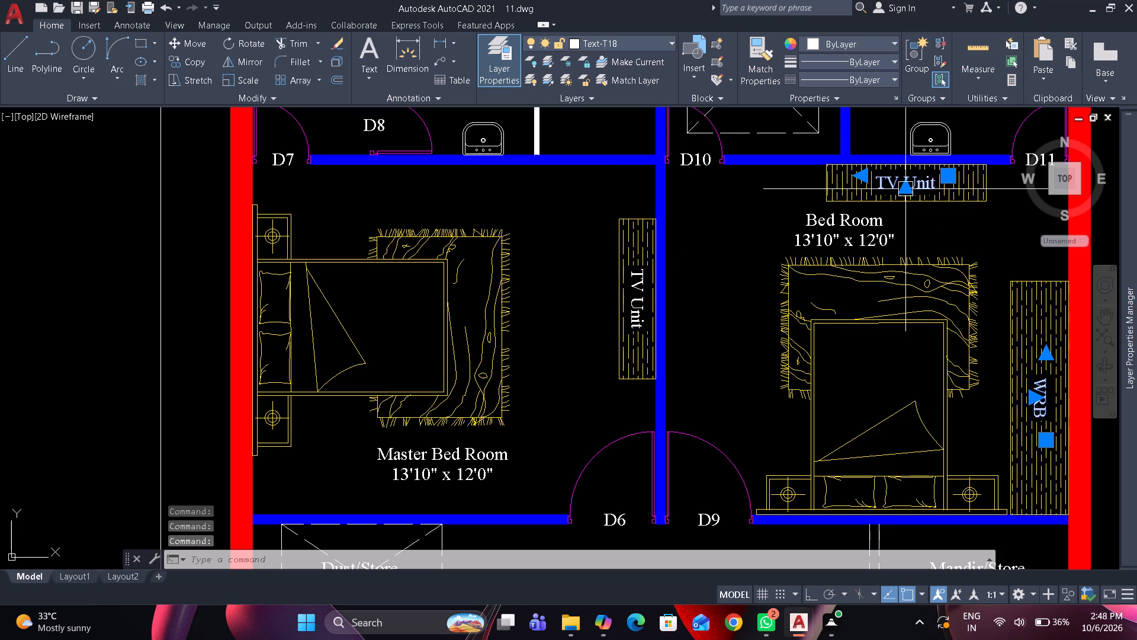
pyautogui.hotkey('ctrl', 'c')
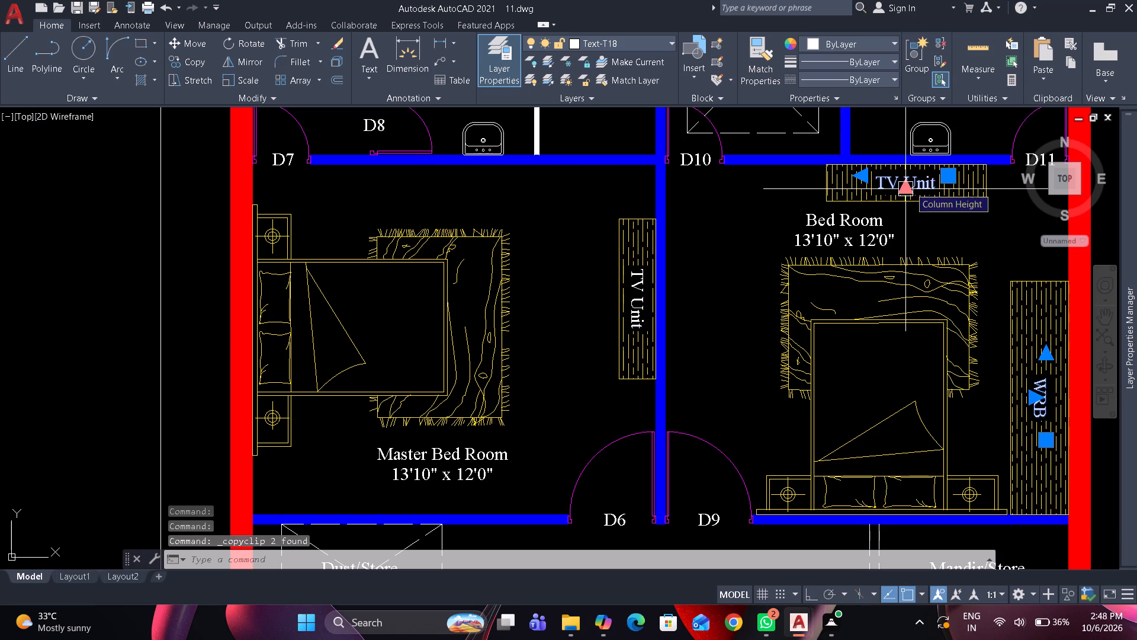
pyautogui.hotkey('alt', 'Tab')
pyautogui.hotkey('alt', 'Tab')
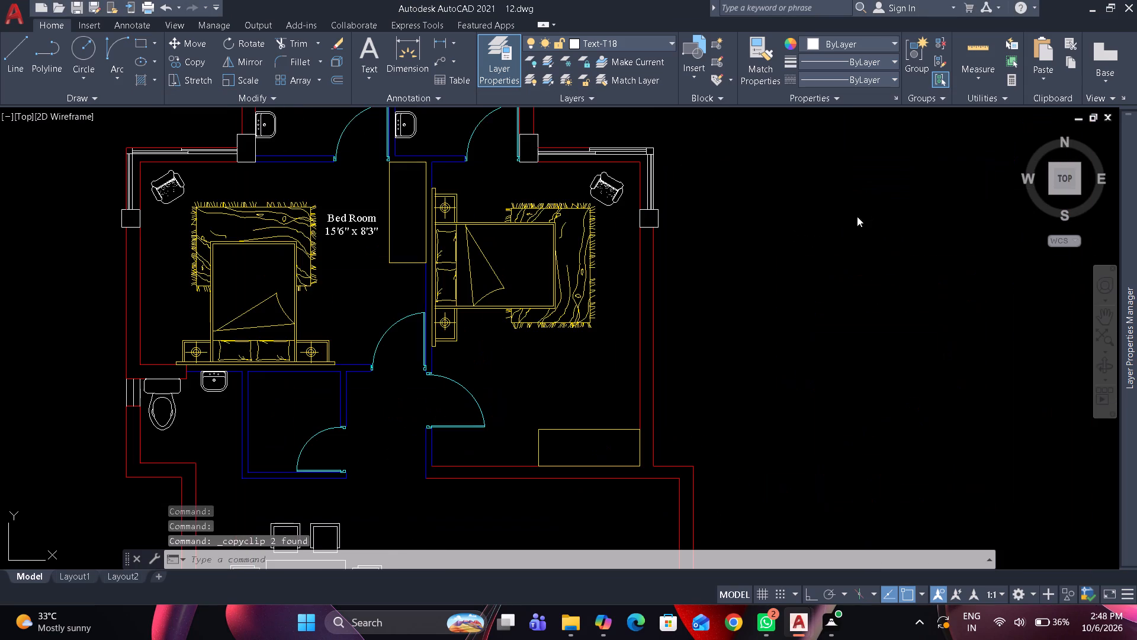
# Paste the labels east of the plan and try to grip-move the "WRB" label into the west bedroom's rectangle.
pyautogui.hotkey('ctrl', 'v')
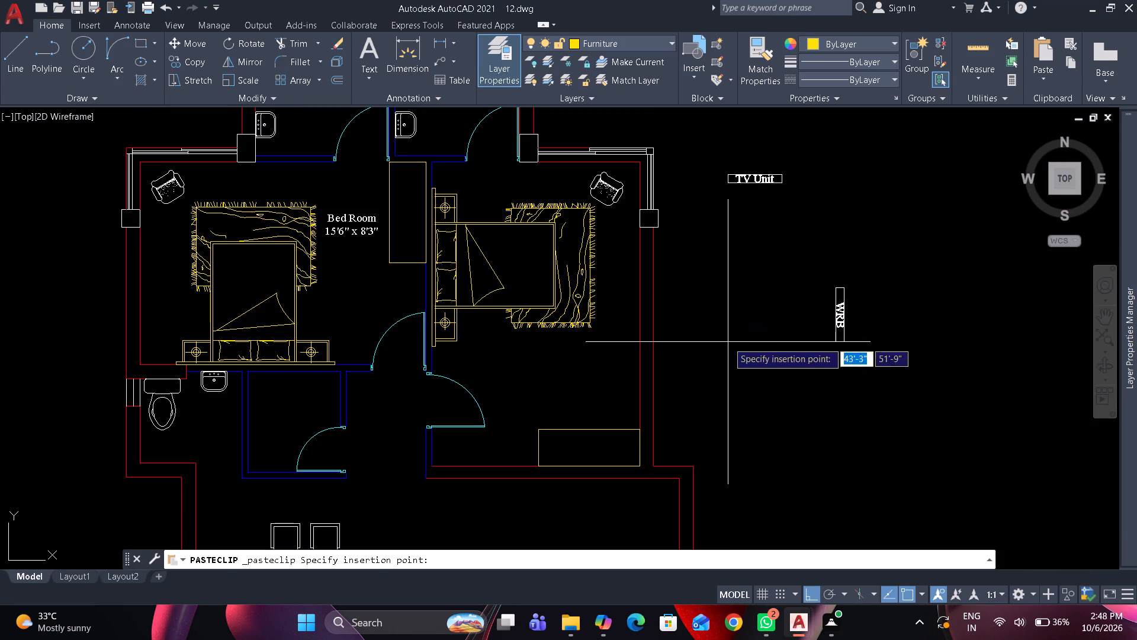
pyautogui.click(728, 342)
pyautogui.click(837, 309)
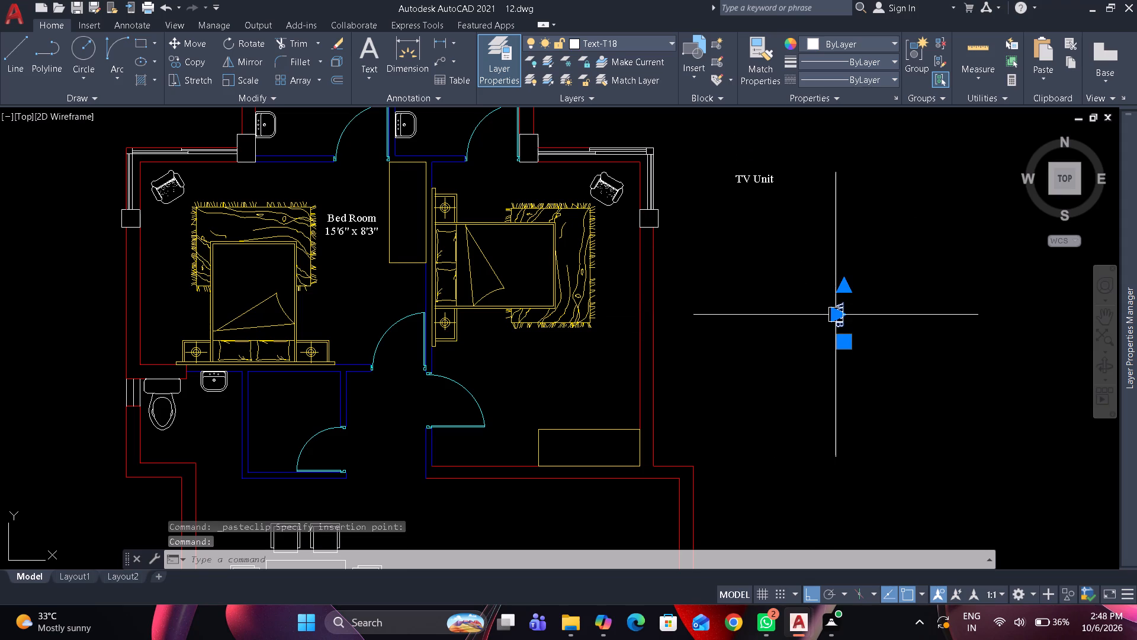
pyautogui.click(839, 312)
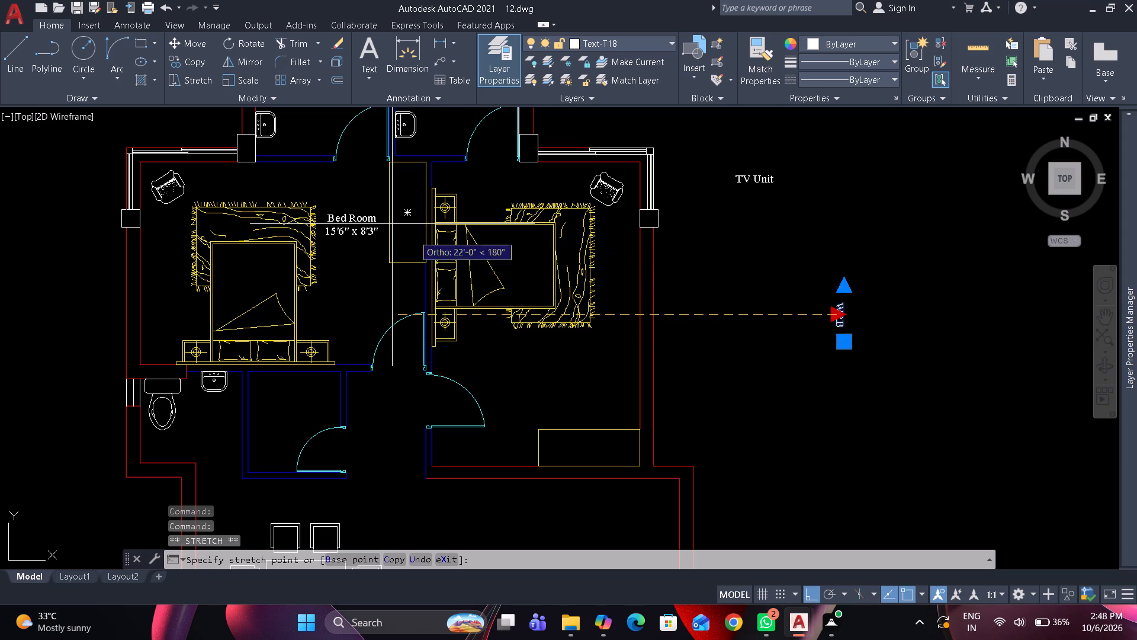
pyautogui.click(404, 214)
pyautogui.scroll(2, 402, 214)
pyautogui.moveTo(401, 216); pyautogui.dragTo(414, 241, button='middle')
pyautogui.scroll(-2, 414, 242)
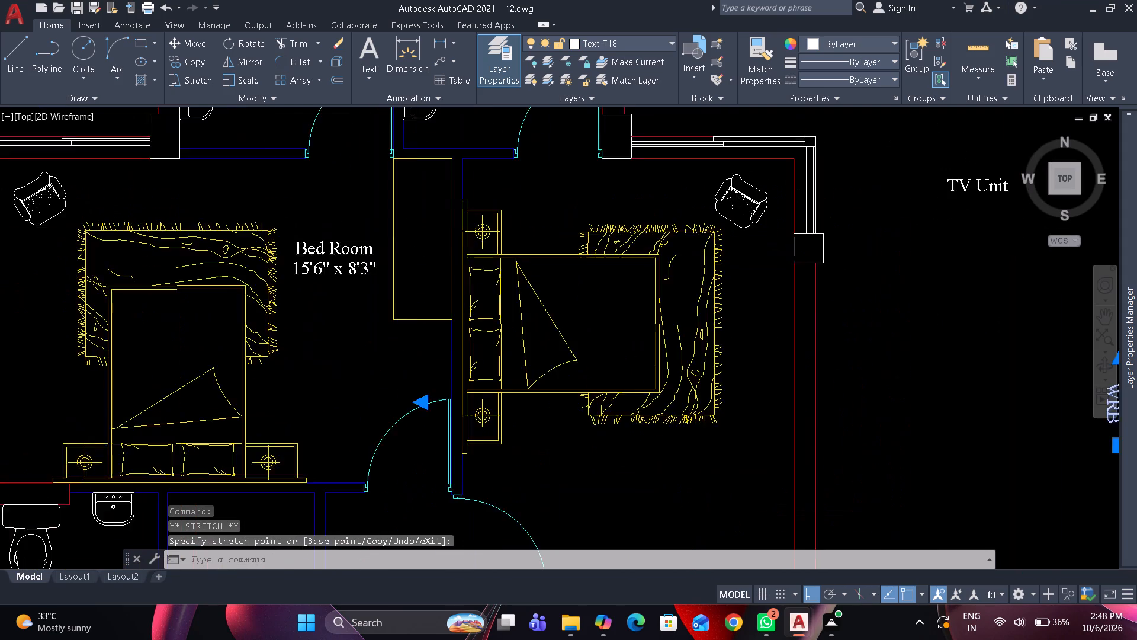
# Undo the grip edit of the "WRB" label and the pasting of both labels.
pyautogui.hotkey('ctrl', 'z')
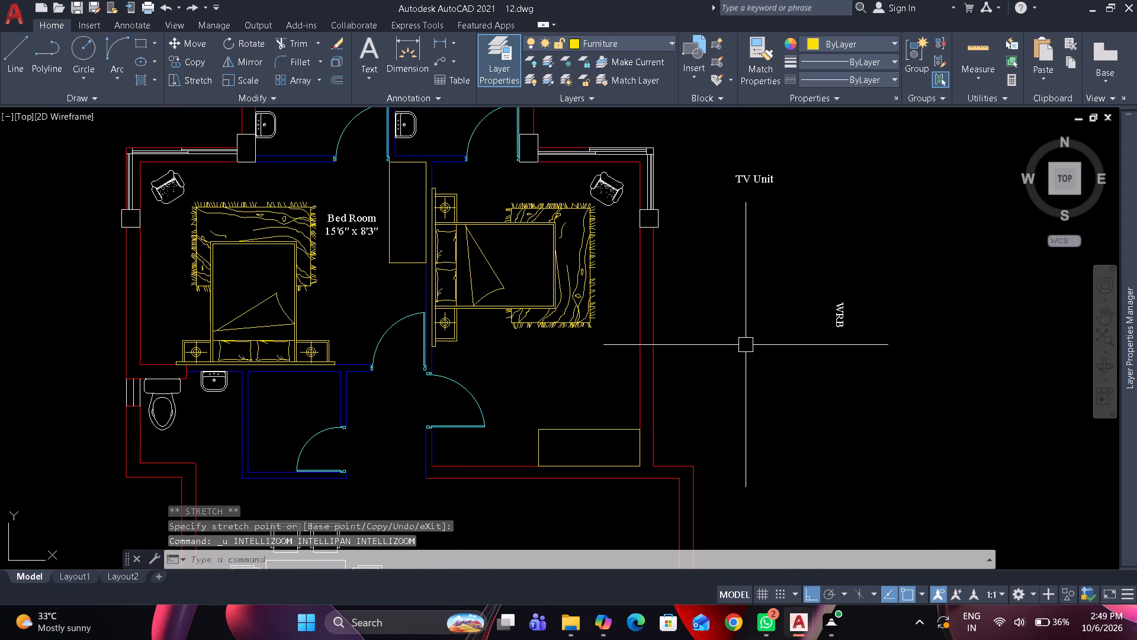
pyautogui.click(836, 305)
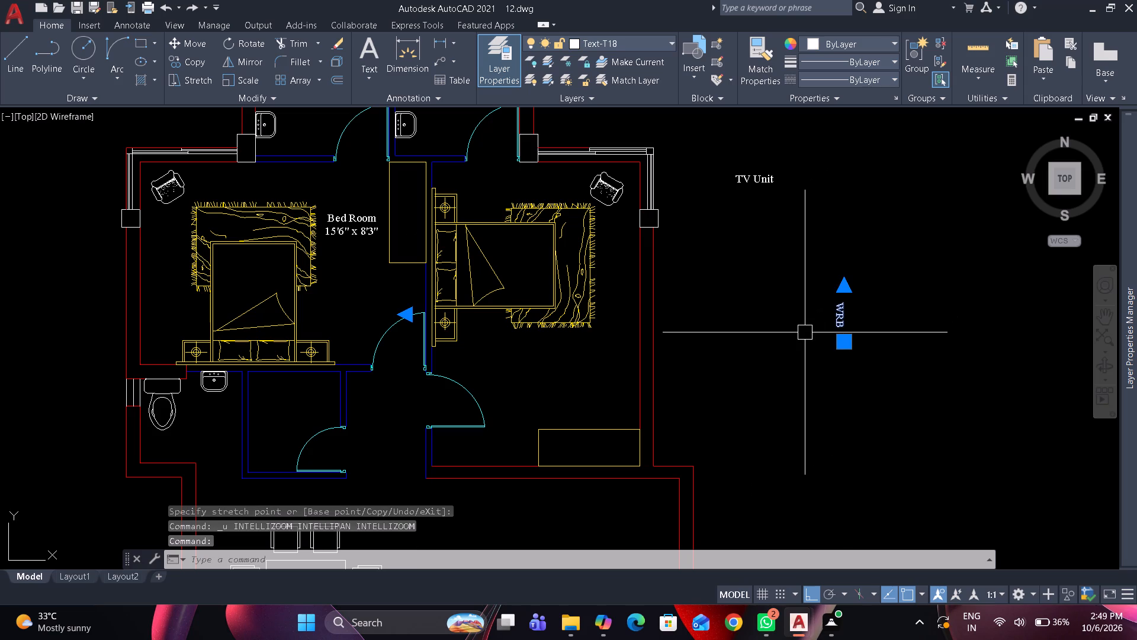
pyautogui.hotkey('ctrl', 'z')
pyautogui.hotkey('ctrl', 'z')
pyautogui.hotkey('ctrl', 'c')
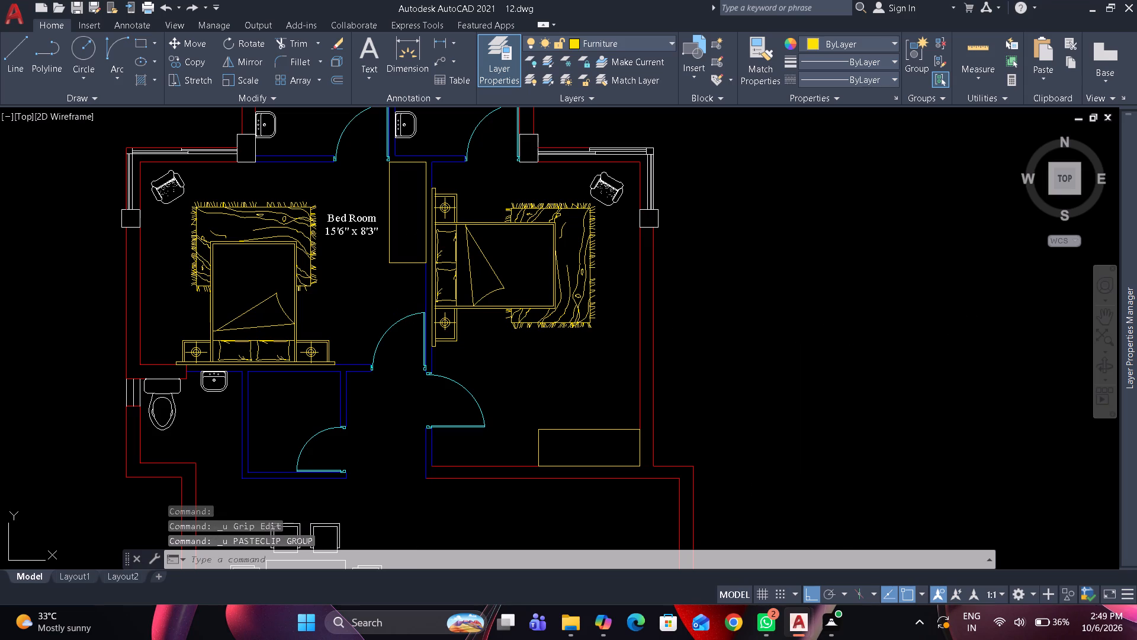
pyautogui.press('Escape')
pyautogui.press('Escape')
# Paste the copied "WRB" and "TV Unit" labels again in the open space east of the plan.
pyautogui.hotkey('ctrl', 'v')
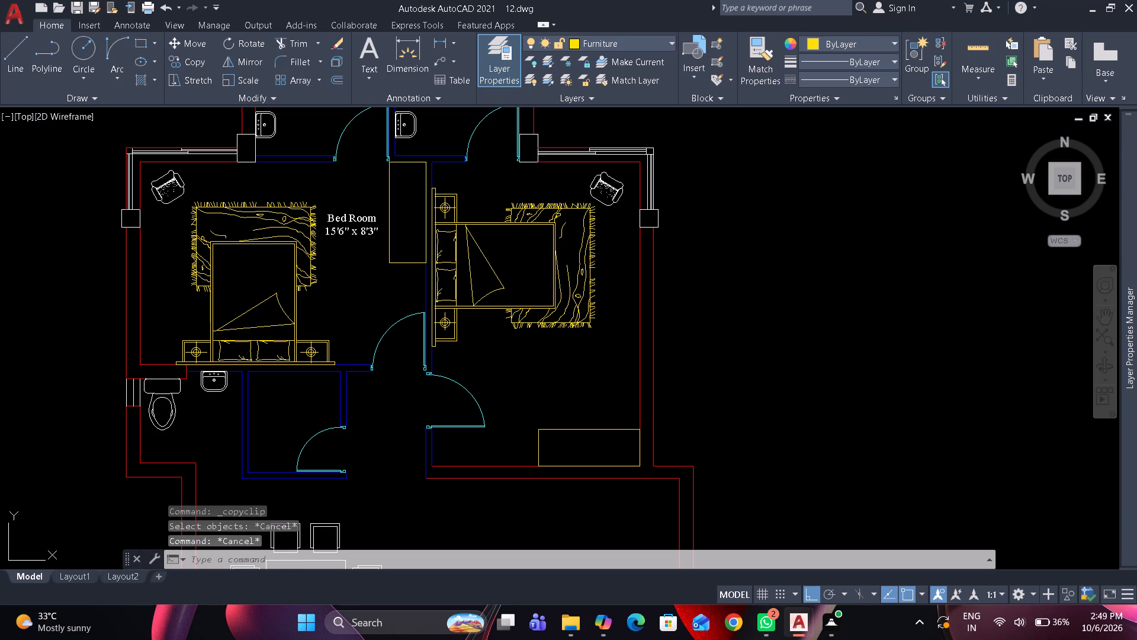
pyautogui.click(824, 331)
# Move the "WRB" label into the middle of the rectangle along the west bedroom's dividing wall.
pyautogui.click(939, 304)
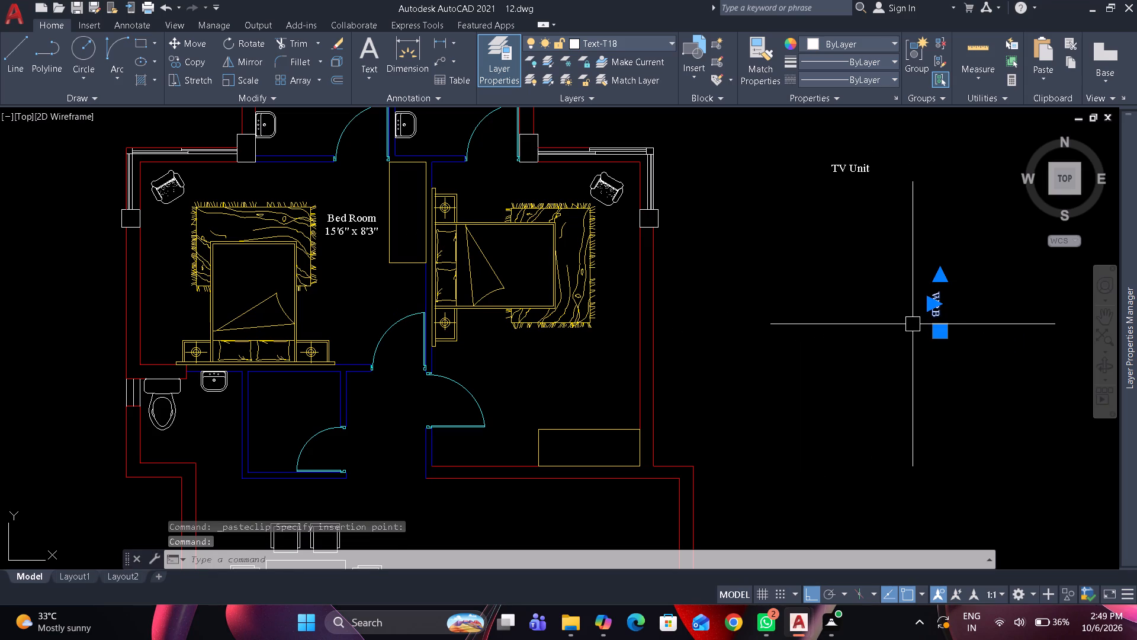
pyautogui.write('m')
pyautogui.press('space')
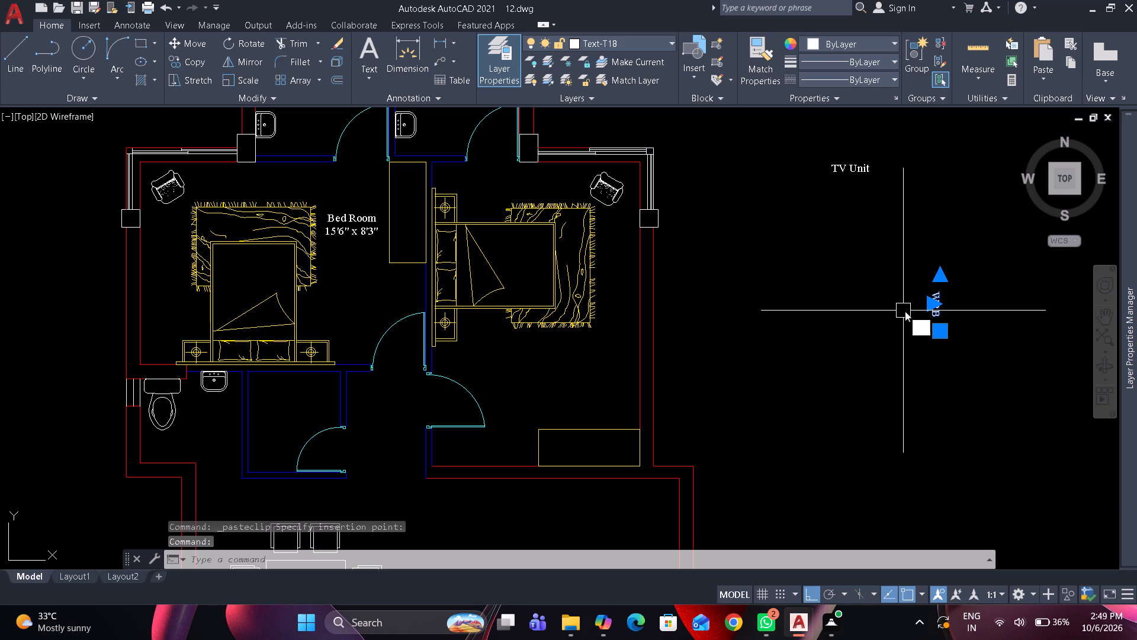
pyautogui.moveTo(930, 302); pyautogui.dragTo(924, 300)
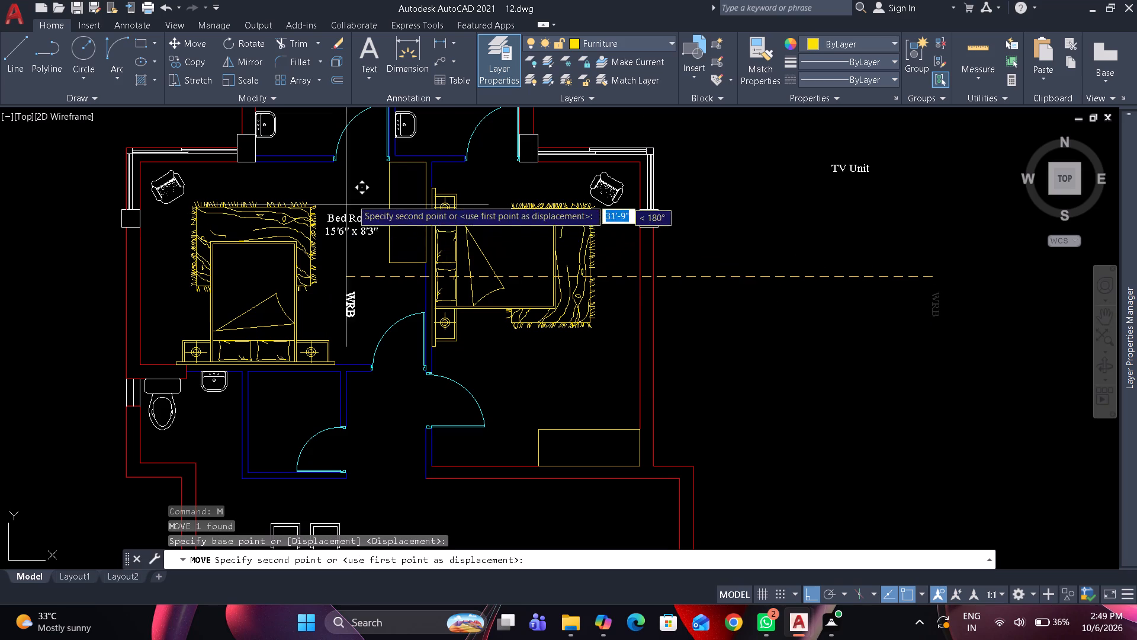
pyautogui.click(405, 215)
pyautogui.scroll(3, 400, 206)
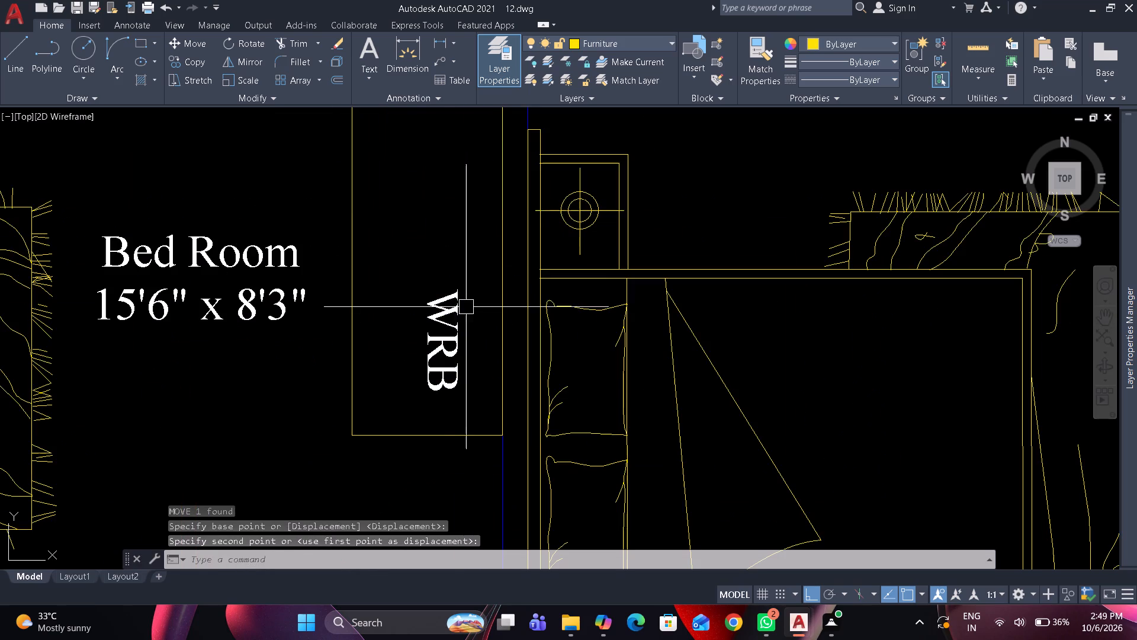
pyautogui.click(466, 307)
pyautogui.click(438, 340)
pyautogui.scroll(-2, 442, 337)
pyautogui.moveTo(444, 338); pyautogui.dragTo(444, 300)
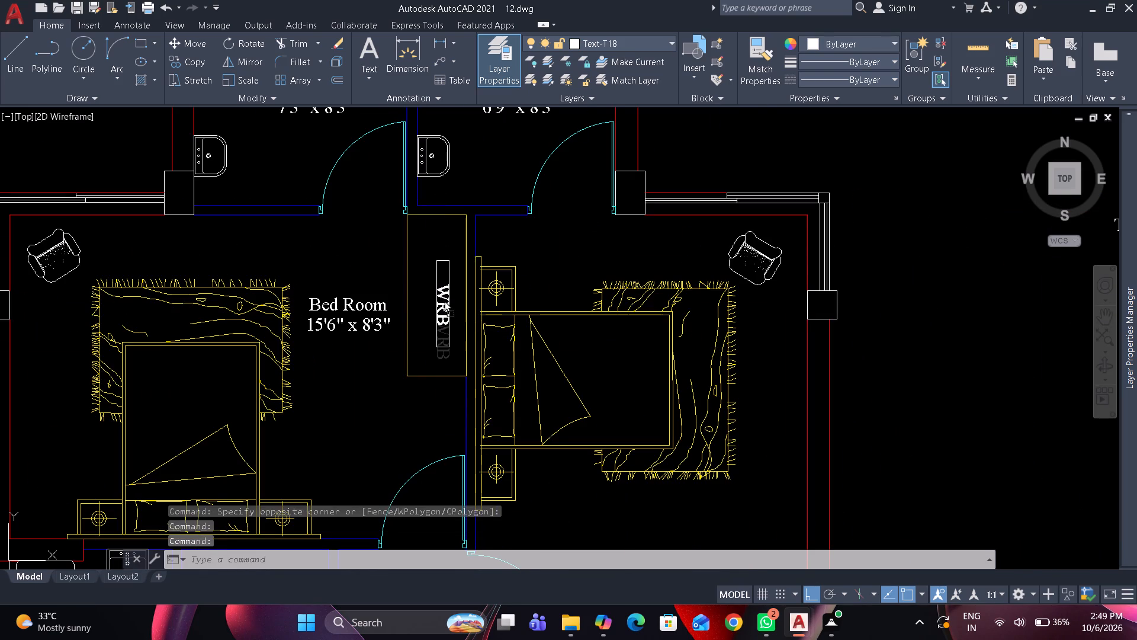
pyautogui.moveTo(444, 300); pyautogui.dragTo(438, 292)
pyautogui.click(438, 292)
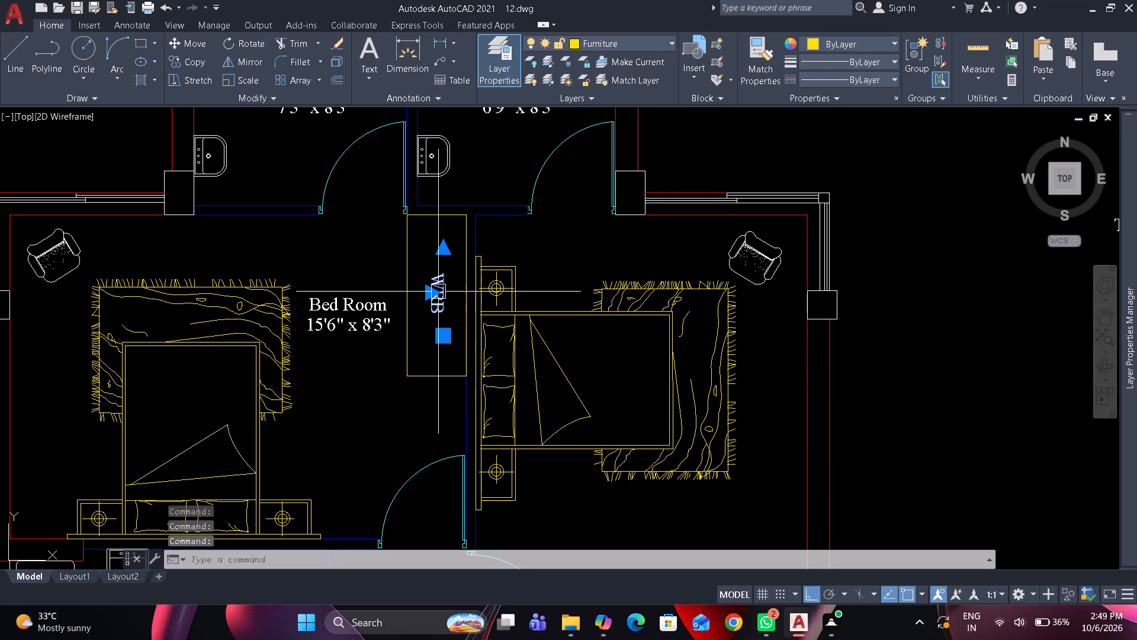
# Copy the "WRB" label into the rectangle at the east bedroom's southeast corner.
pyautogui.scroll(-1, 439, 297)
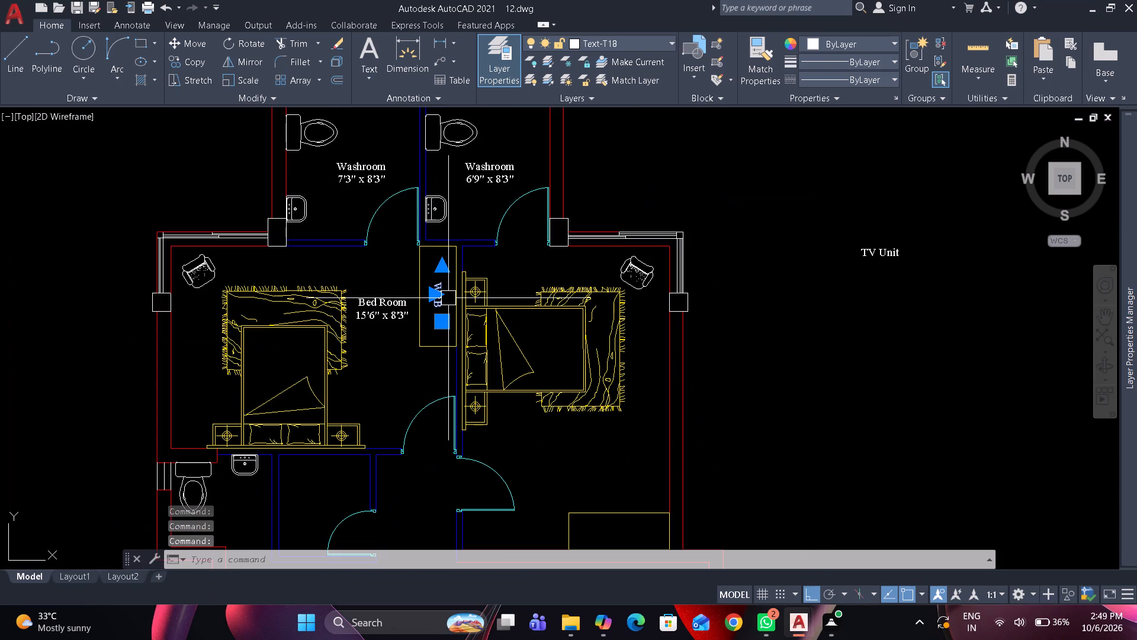
pyautogui.write('co')
pyautogui.press('space')
pyautogui.click(440, 293)
pyautogui.moveTo(568, 439); pyautogui.dragTo(523, 295, button='middle')
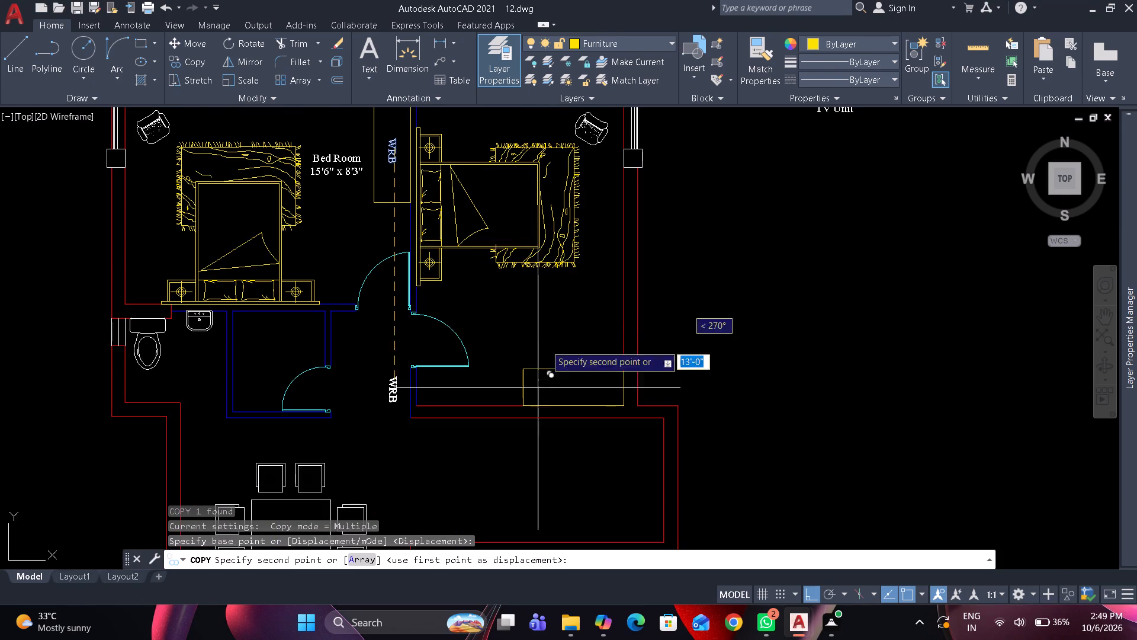
pyautogui.click(570, 383)
pyautogui.scroll(2, 570, 383)
pyautogui.press('space')
# Rotate the "WRB" label in the east bedroom's southeast wardrobe rectangle so it reads upright and horizontally.
pyautogui.click(571, 388)
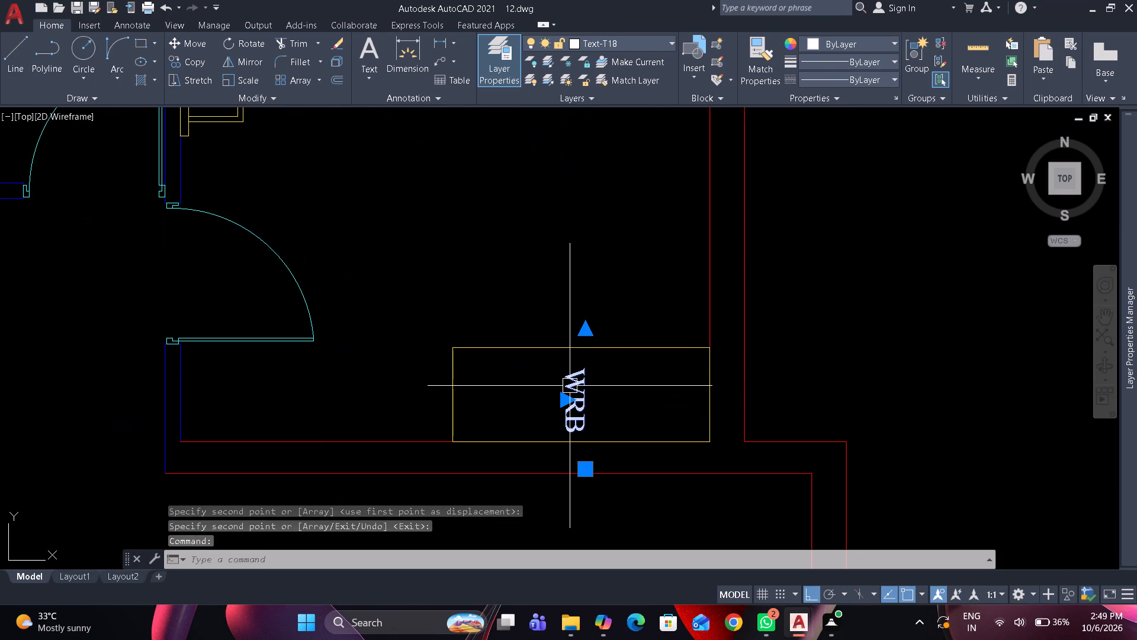
pyautogui.write('ro')
pyautogui.press('space')
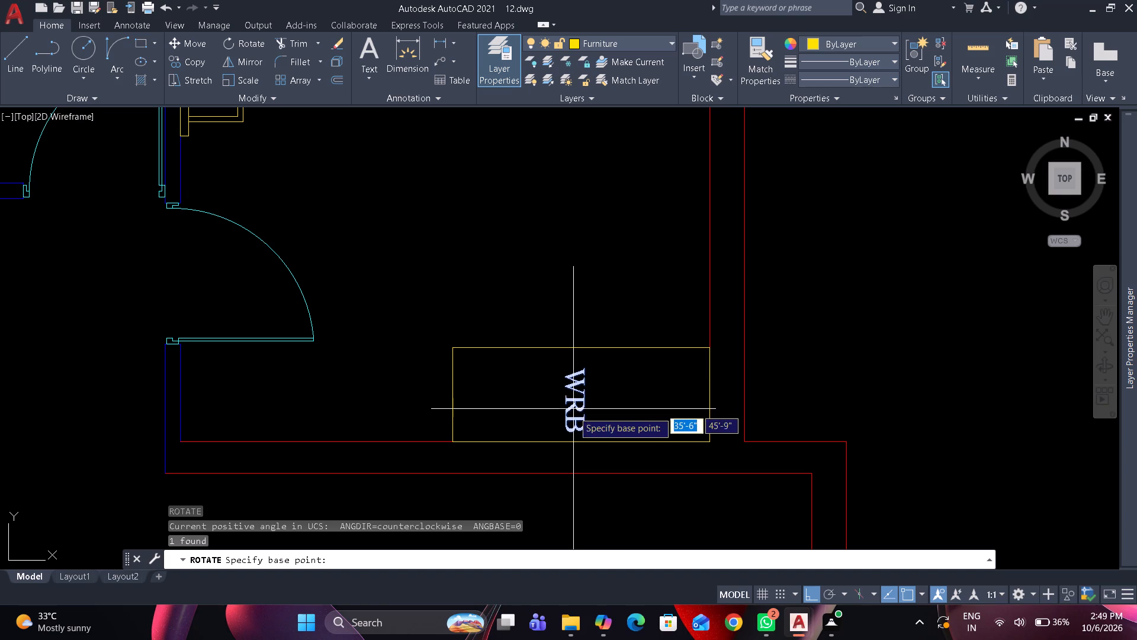
pyautogui.click(576, 401)
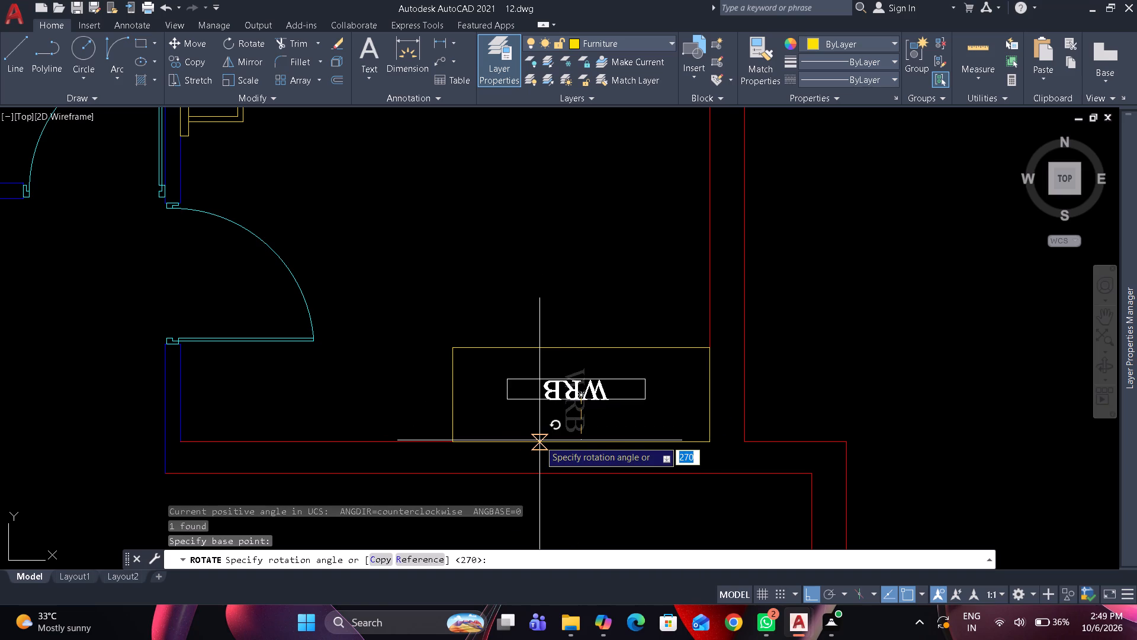
pyautogui.click(589, 506)
pyautogui.scroll(-2, 614, 334)
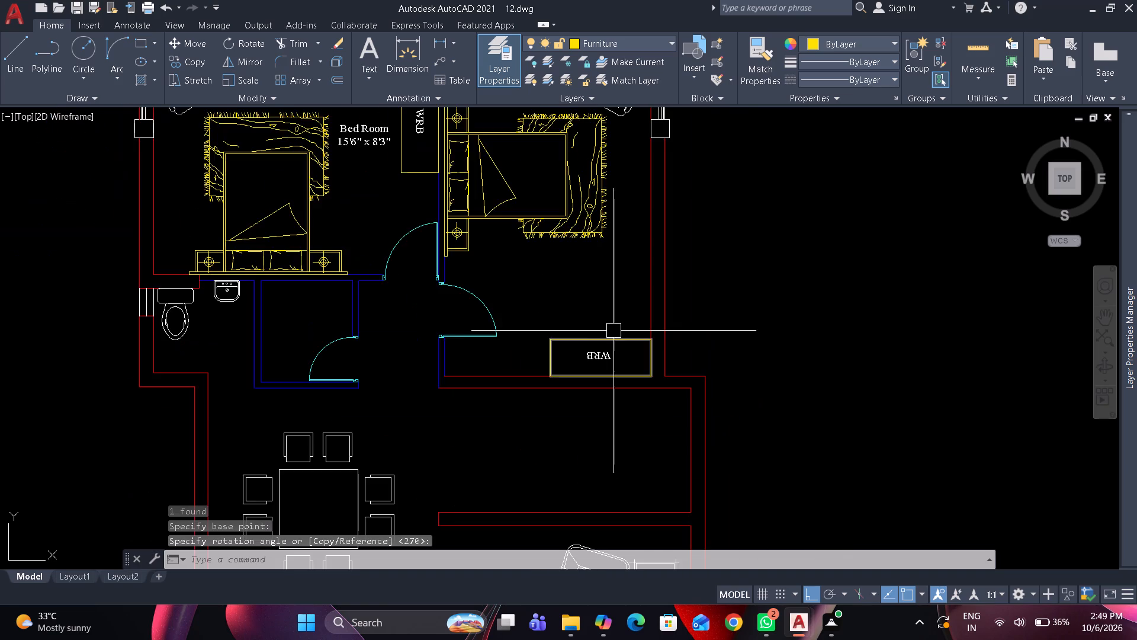
pyautogui.scroll(2, 579, 370)
pyautogui.click(627, 344)
pyautogui.write('ro')
pyautogui.press('space')
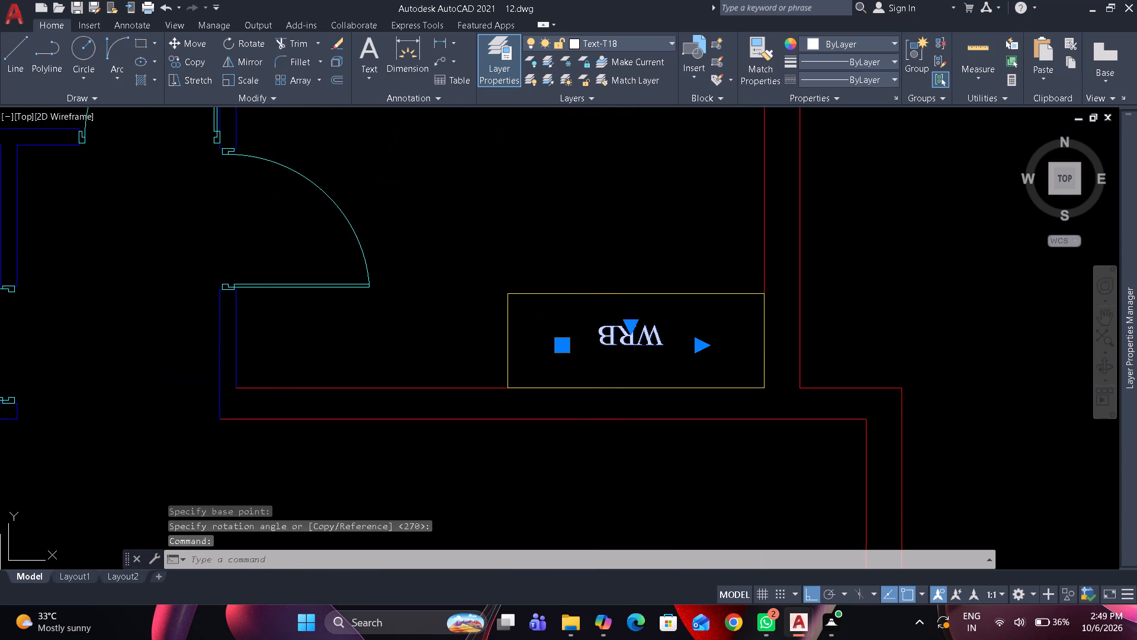
pyautogui.click(625, 335)
pyautogui.click(396, 328)
# Assign the corner armchairs in both bedrooms to the Furniture layer.
pyautogui.scroll(-1, 561, 233)
pyautogui.moveTo(567, 243); pyautogui.dragTo(604, 332, button='middle')
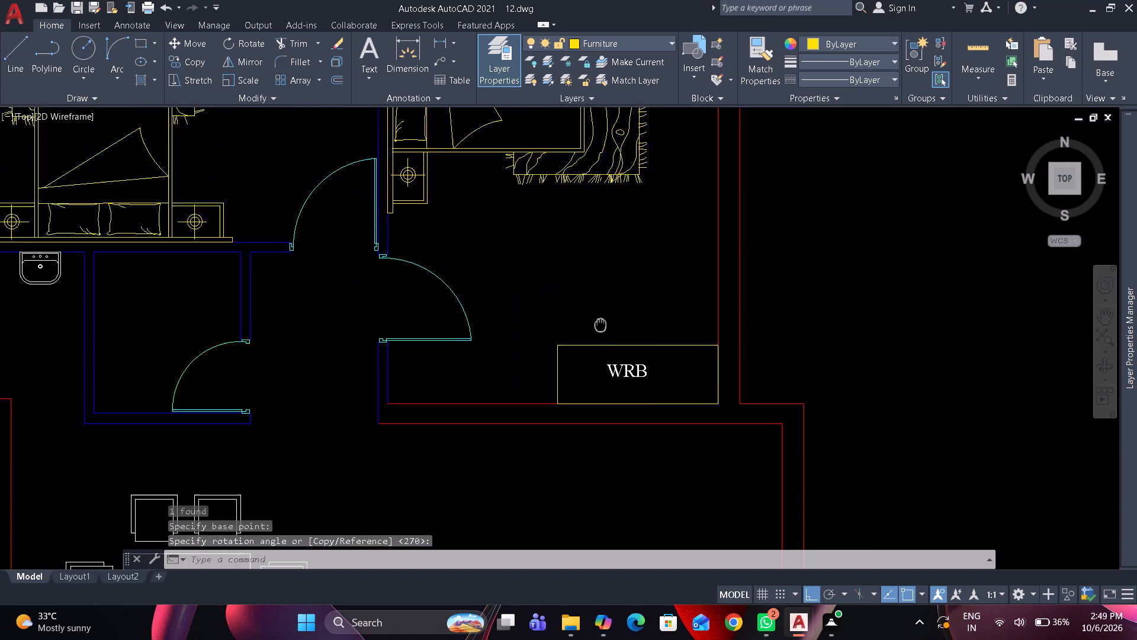
pyautogui.moveTo(604, 332); pyautogui.dragTo(607, 342, button='middle')
pyautogui.scroll(-1, 601, 335)
pyautogui.moveTo(601, 335); pyautogui.dragTo(632, 395, button='middle')
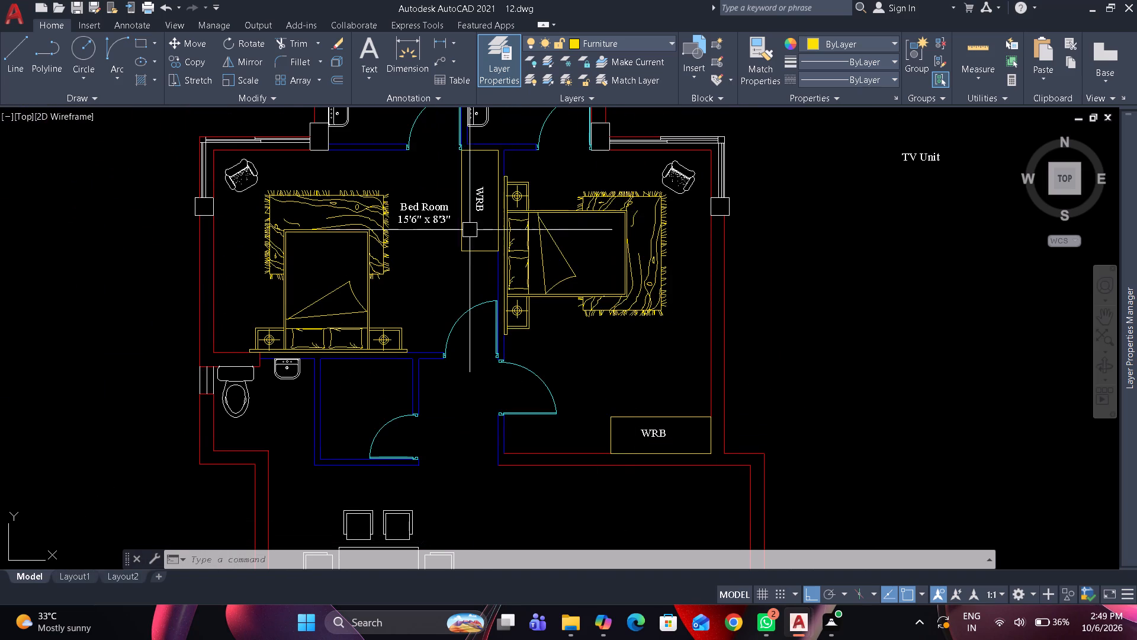
pyautogui.click(253, 178)
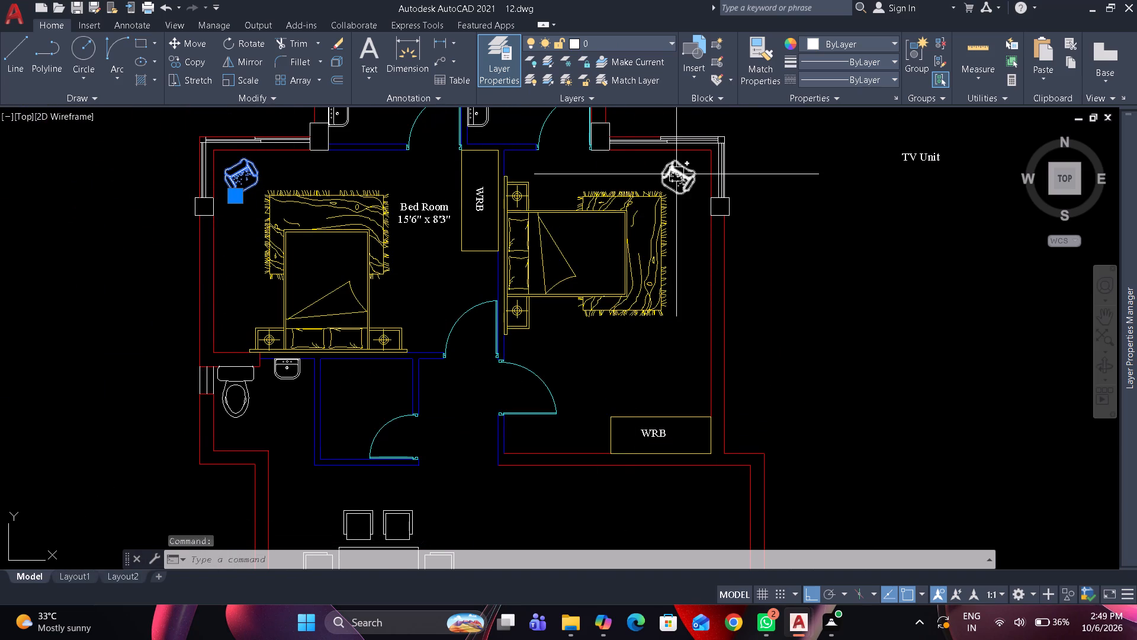
pyautogui.click(676, 174)
pyautogui.click(613, 40)
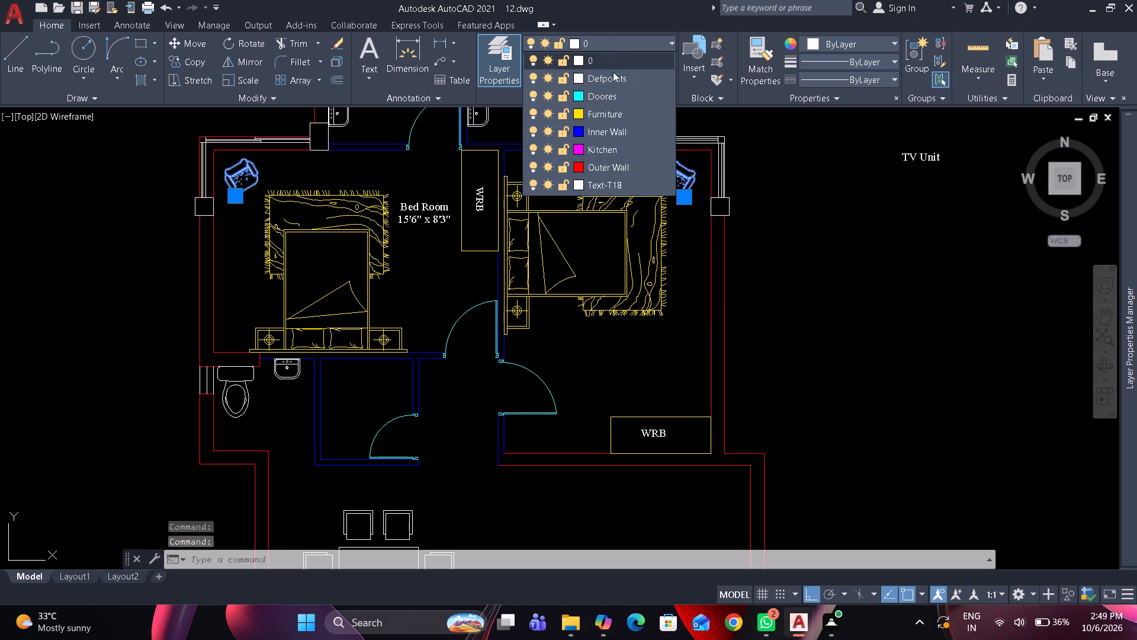
pyautogui.click(607, 117)
pyautogui.press('Escape')
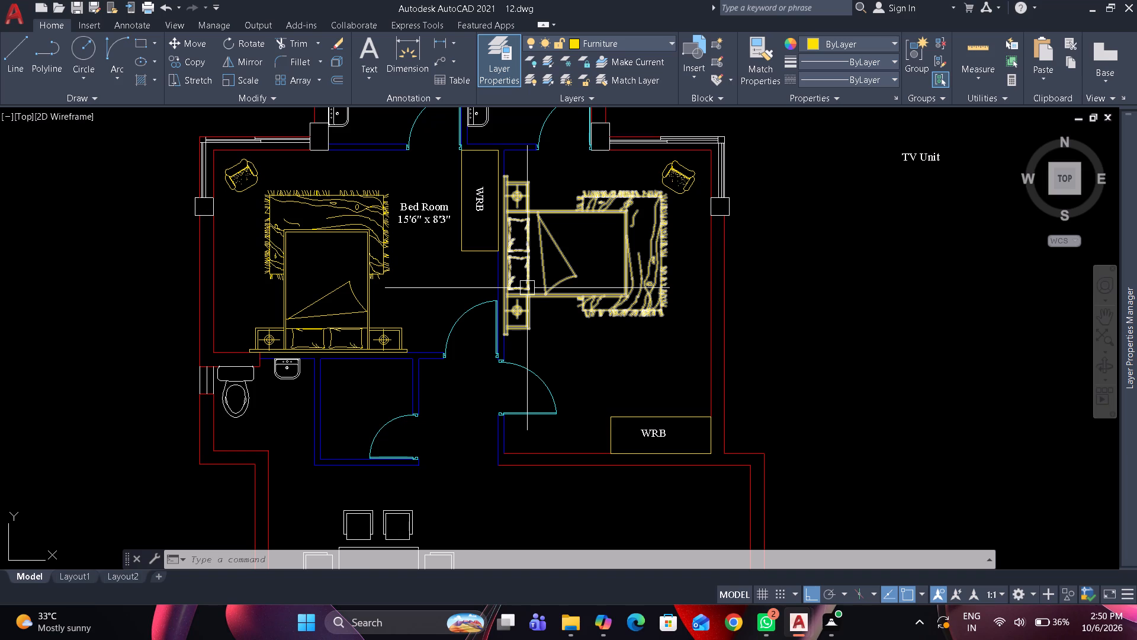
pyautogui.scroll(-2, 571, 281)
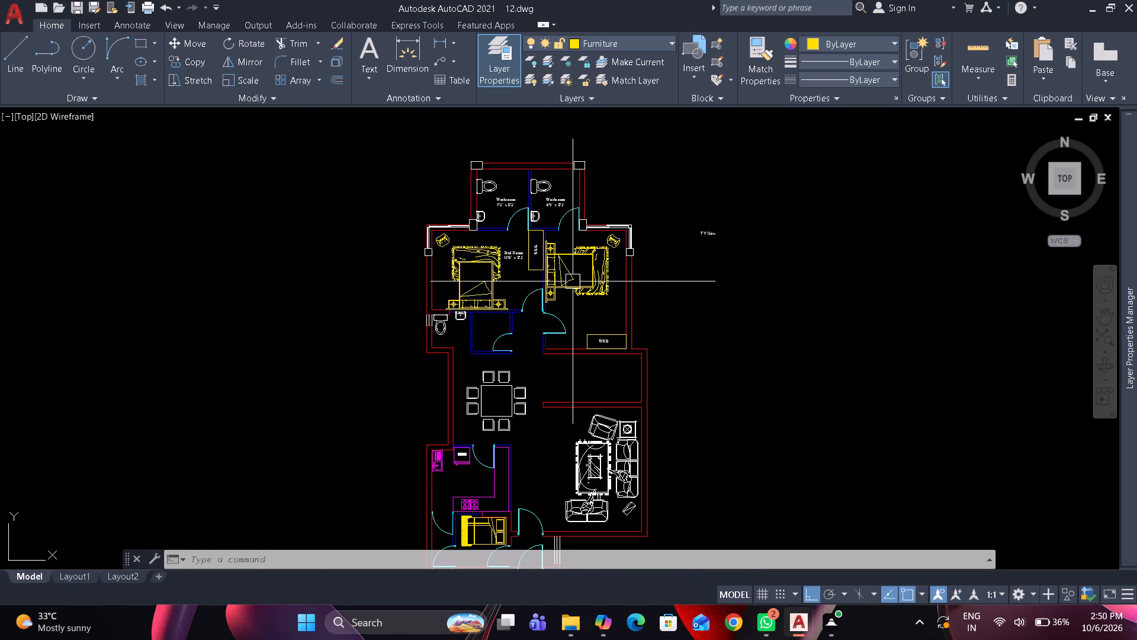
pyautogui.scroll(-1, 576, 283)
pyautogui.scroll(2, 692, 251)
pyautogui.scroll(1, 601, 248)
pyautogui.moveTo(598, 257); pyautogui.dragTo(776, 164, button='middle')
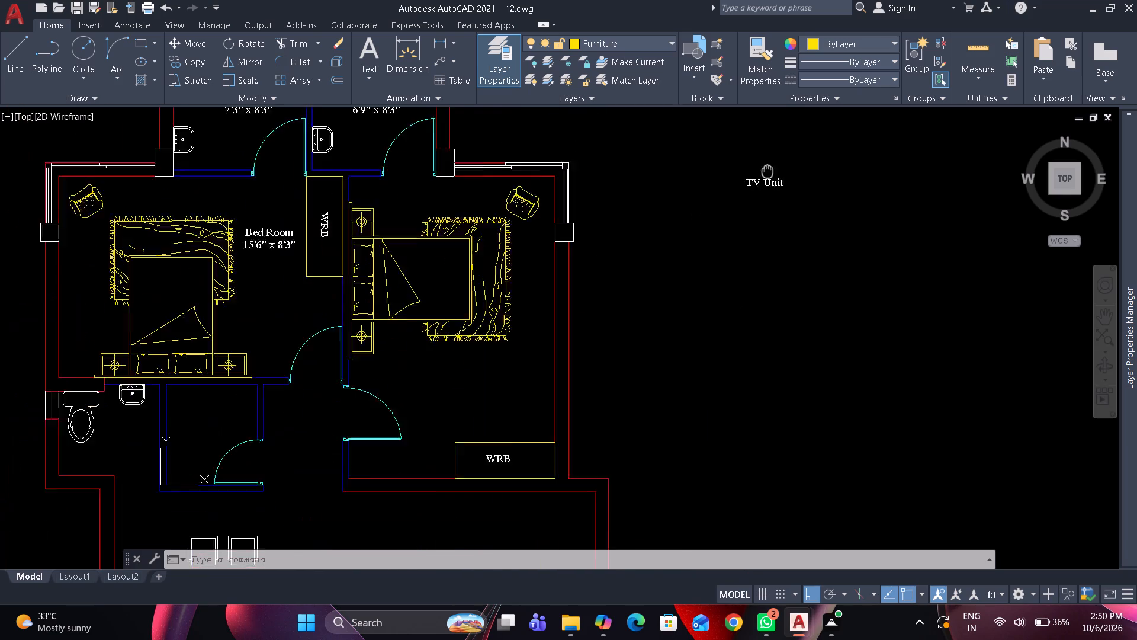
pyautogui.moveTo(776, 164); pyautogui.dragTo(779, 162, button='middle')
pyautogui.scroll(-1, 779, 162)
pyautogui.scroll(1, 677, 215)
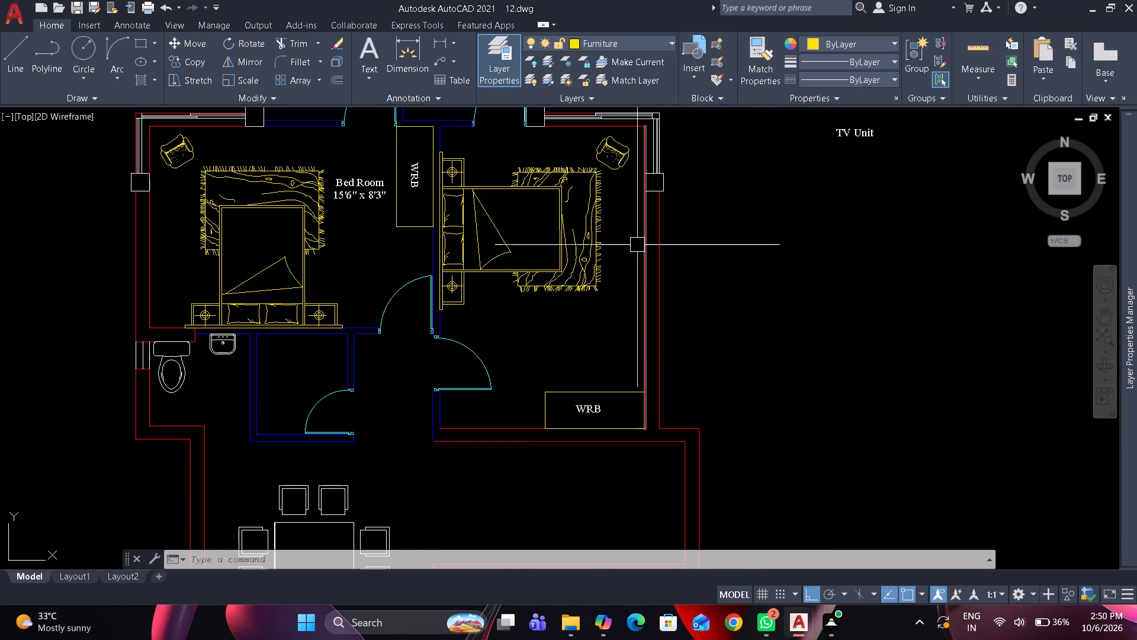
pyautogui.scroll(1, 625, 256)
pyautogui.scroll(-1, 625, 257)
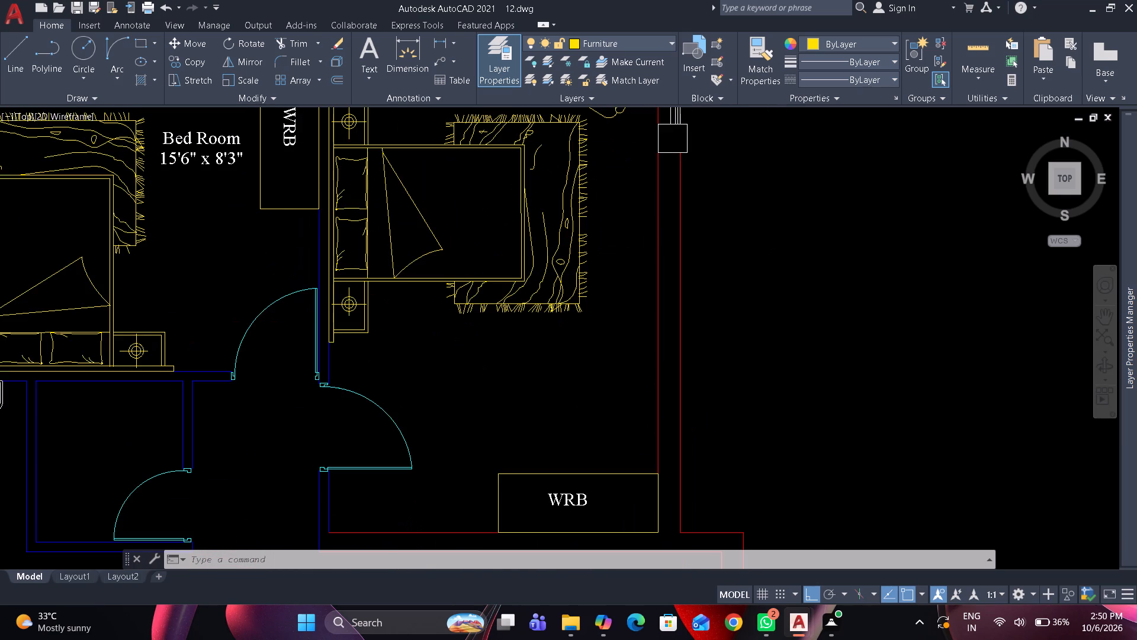
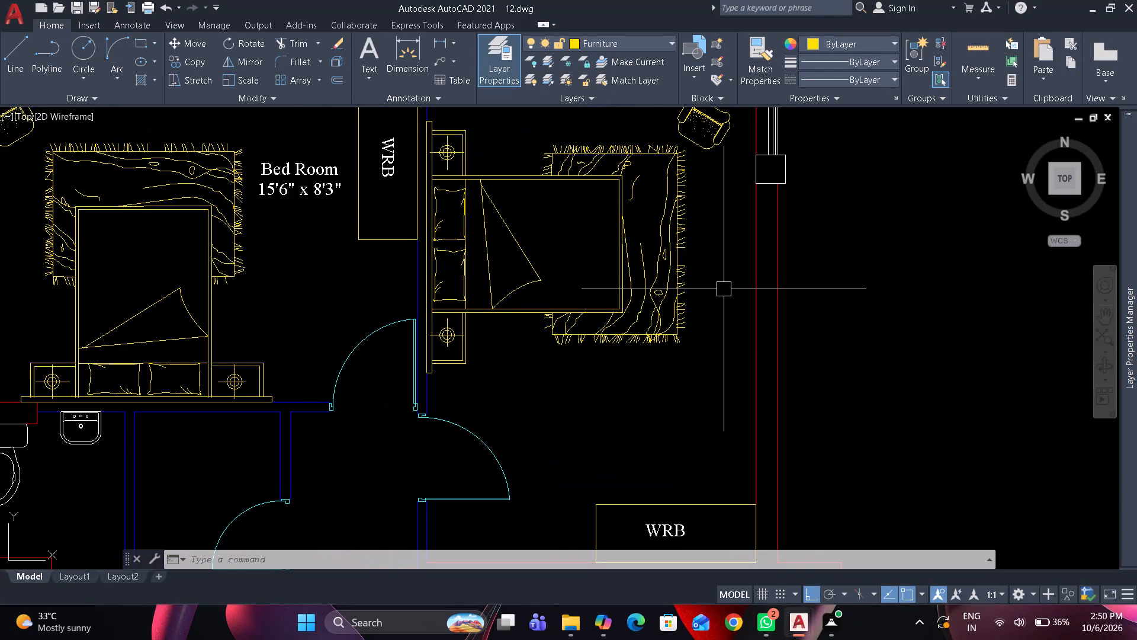
# Assign the dining table set and the living room sofa set to the Furniture layer.
pyautogui.moveTo(724, 289); pyautogui.dragTo(817, 277, button='middle')
pyautogui.scroll(-1, 818, 276)
pyautogui.moveTo(759, 375); pyautogui.dragTo(759, 291, button='middle')
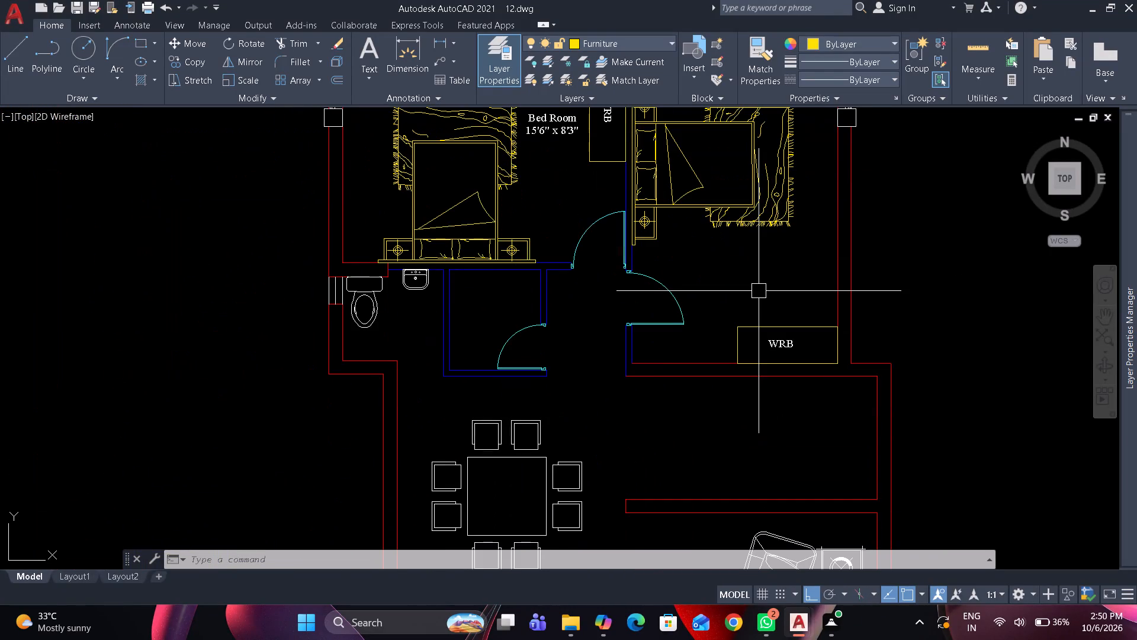
pyautogui.scroll(-1, 714, 272)
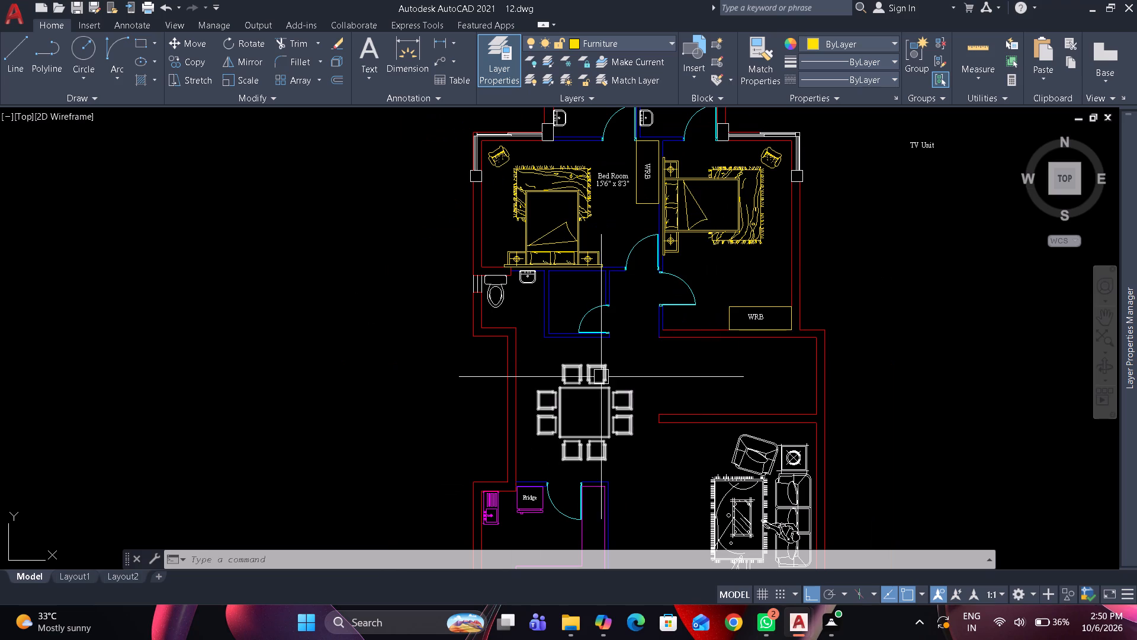
pyautogui.click(599, 380)
pyautogui.click(751, 442)
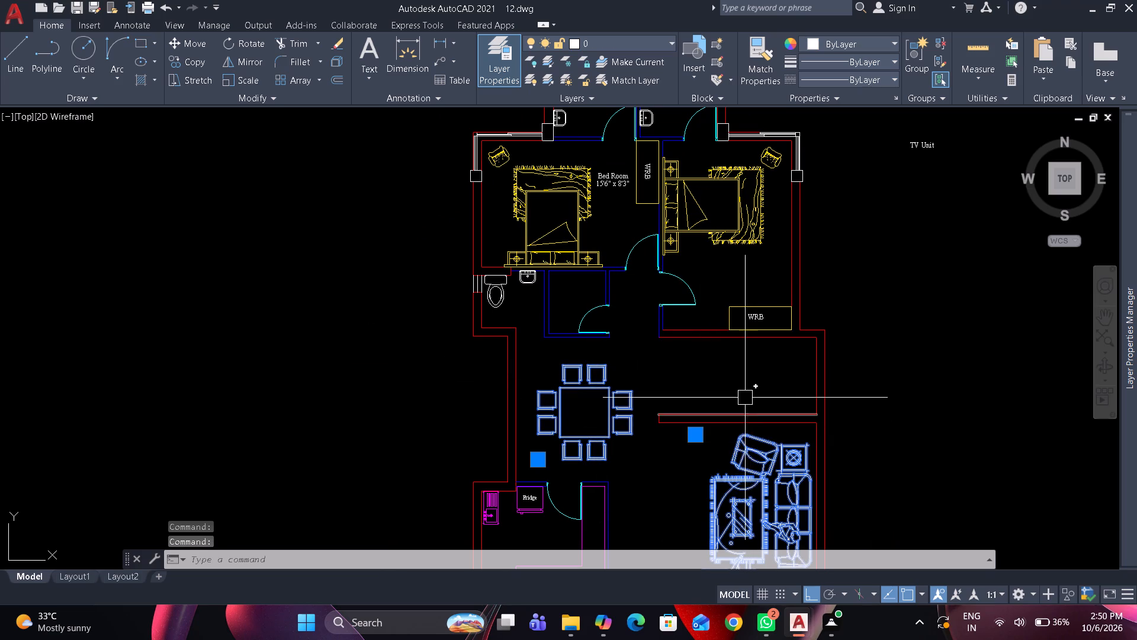
pyautogui.click(649, 43)
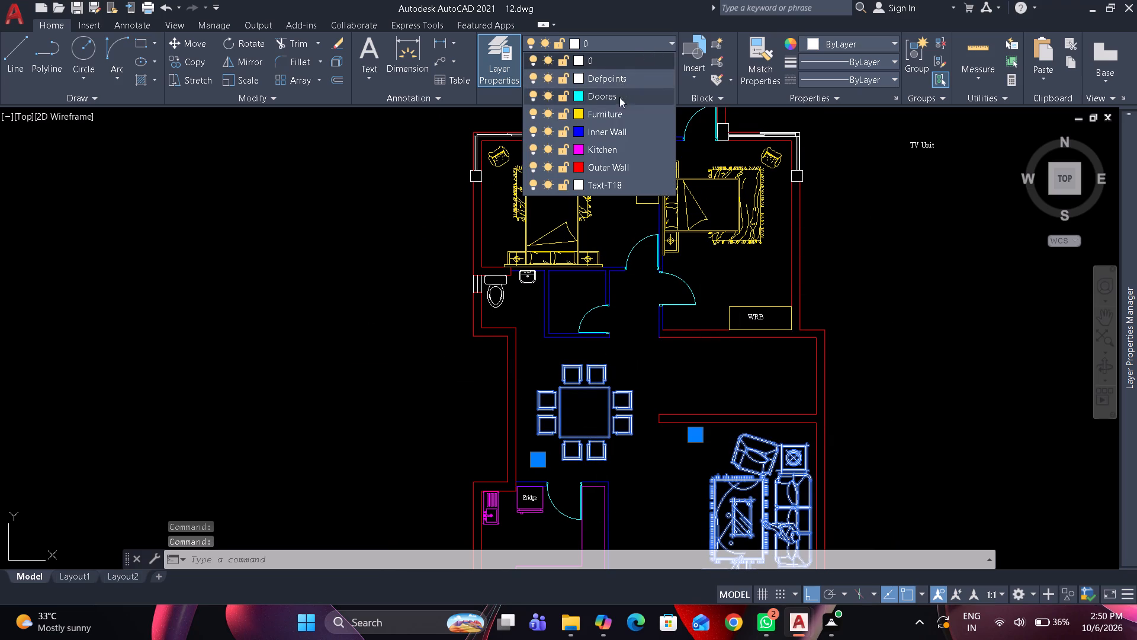
pyautogui.click(615, 110)
pyautogui.press('Escape')
pyautogui.scroll(-1, 642, 344)
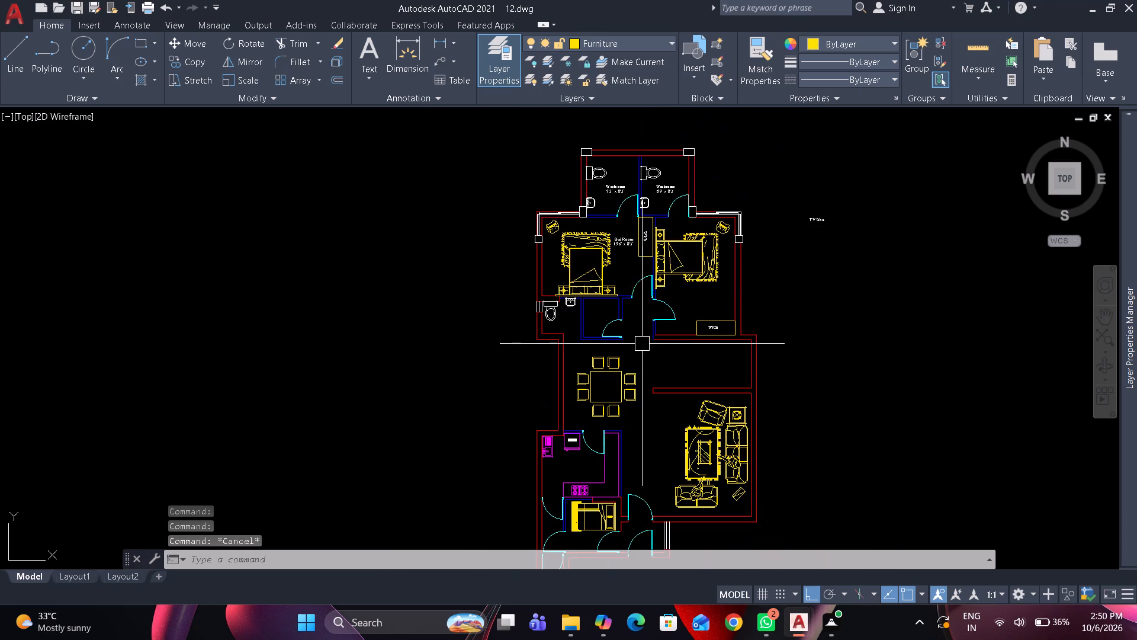
# Copy the Bed Room label into the other bedroom, in the open floor area between the bed and the WRB.
pyautogui.moveTo(673, 392); pyautogui.dragTo(664, 308, button='middle')
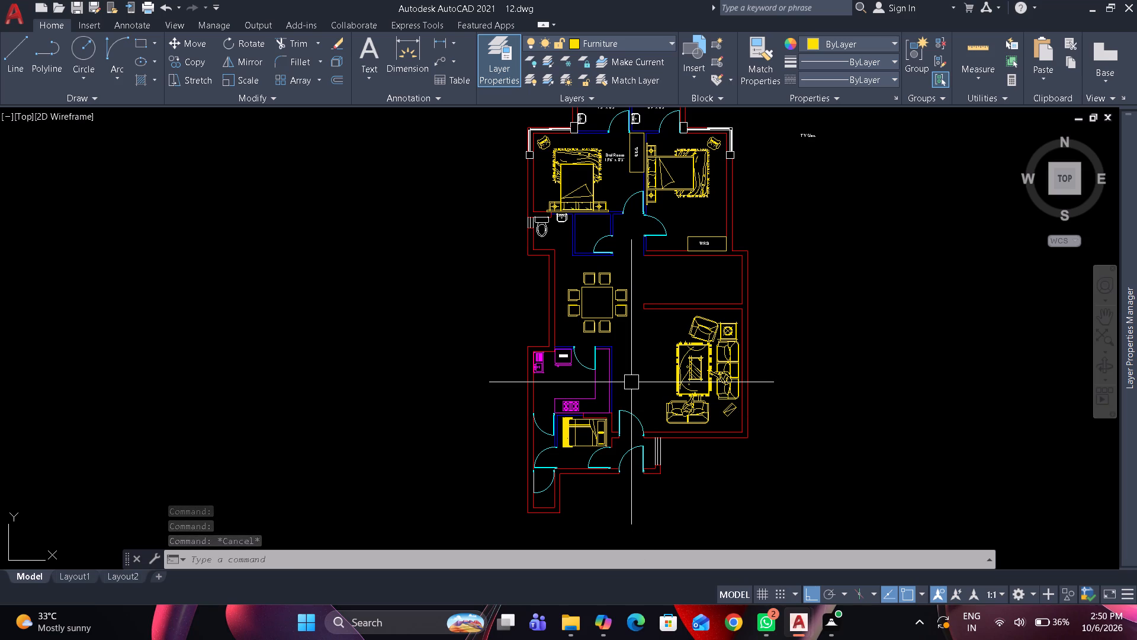
pyautogui.scroll(3, 609, 164)
pyautogui.click(622, 146)
pyautogui.write('co')
pyautogui.press('space')
pyautogui.click(622, 146)
pyautogui.moveTo(632, 177); pyautogui.dragTo(486, 290, button='middle')
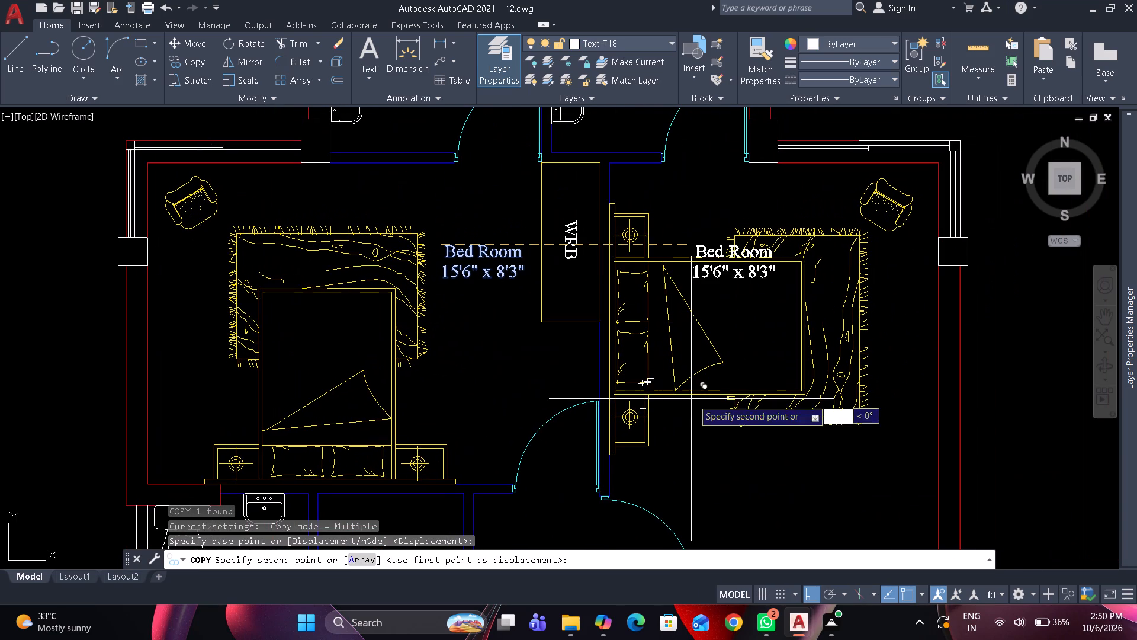
pyautogui.moveTo(757, 448); pyautogui.dragTo(740, 338, button='middle')
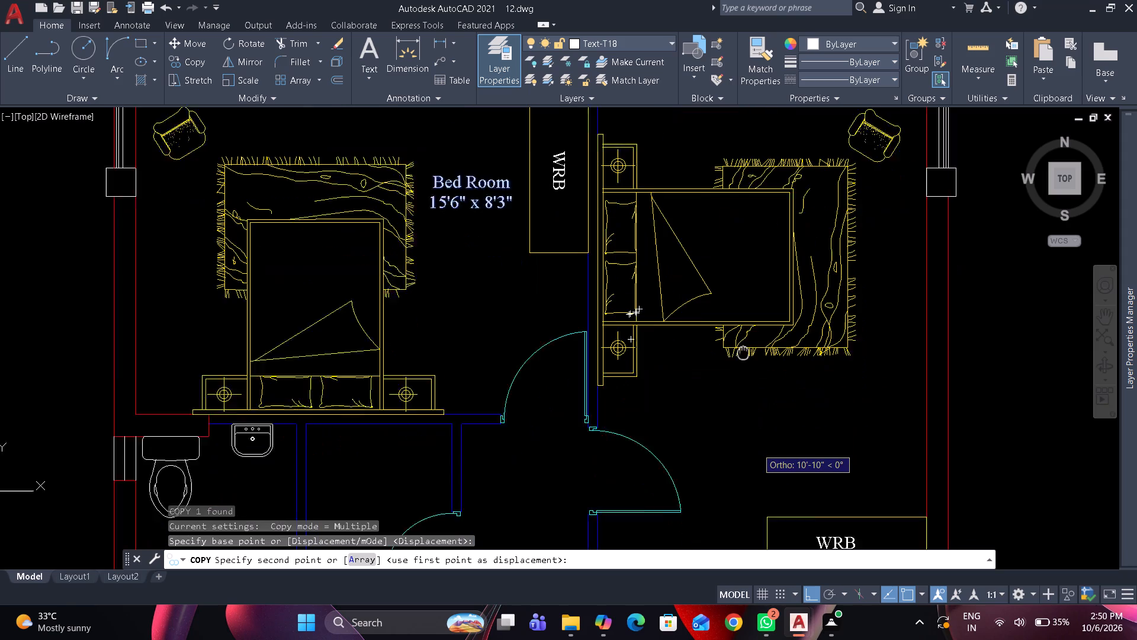
pyautogui.moveTo(740, 338); pyautogui.dragTo(740, 335, button='middle')
pyautogui.press('F8')
pyautogui.click(757, 389)
pyautogui.press('space')
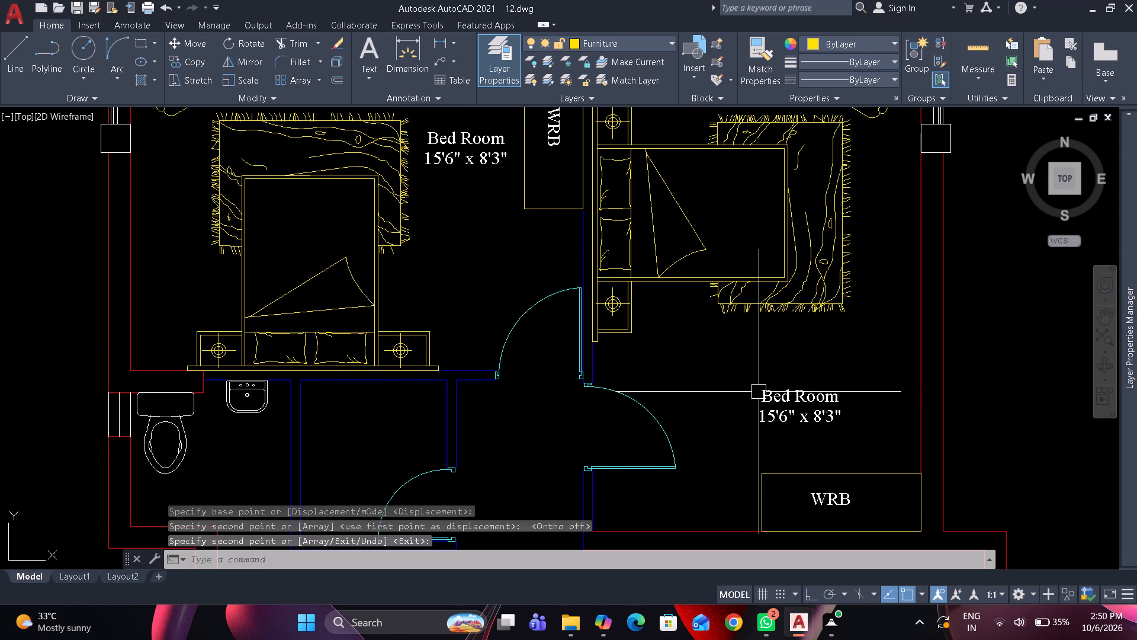
# Widen the copied Bed Room label's text frame to about 4'-1" and change its size line to 11'3" x 16'6".
pyautogui.doubleClick(765, 398)
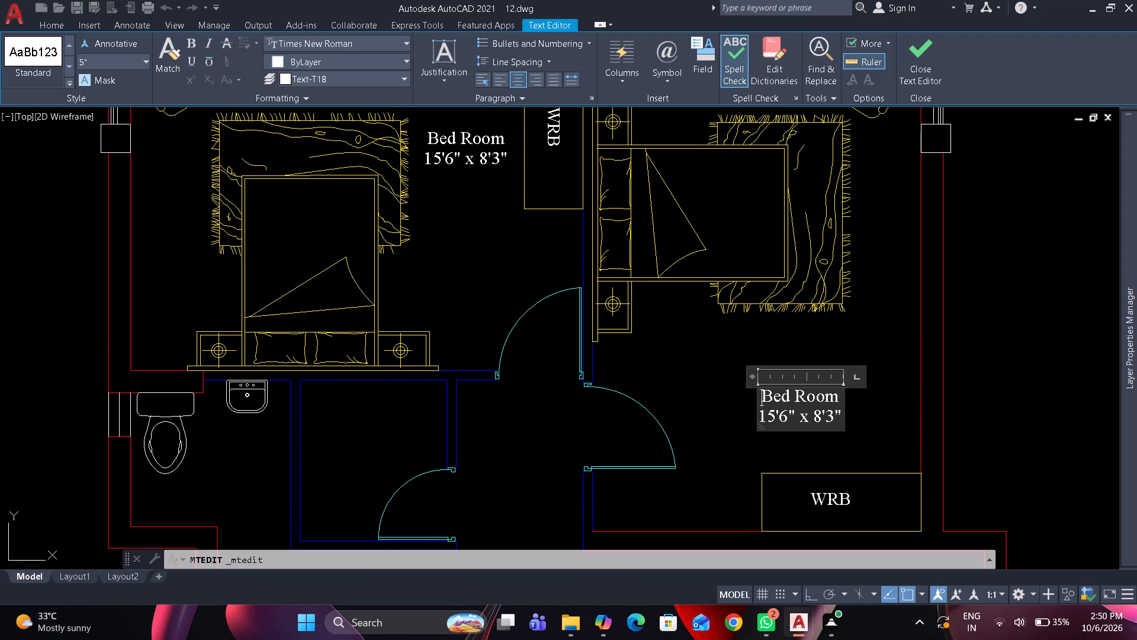
pyautogui.moveTo(759, 414); pyautogui.dragTo(779, 414)
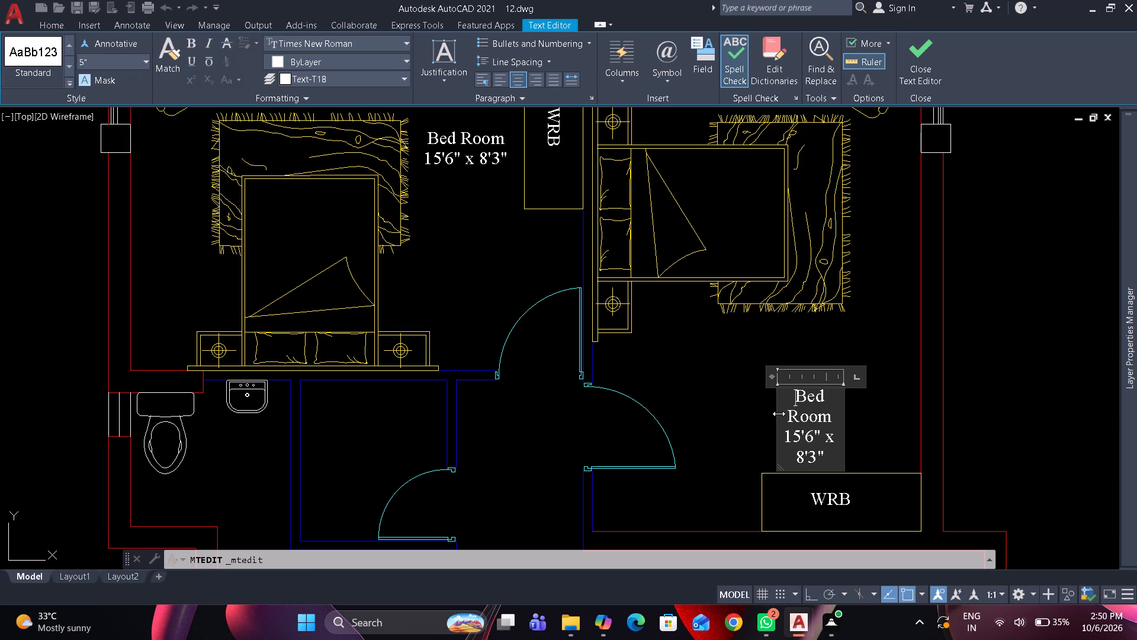
pyautogui.click(779, 414)
pyautogui.moveTo(772, 377); pyautogui.dragTo(719, 375)
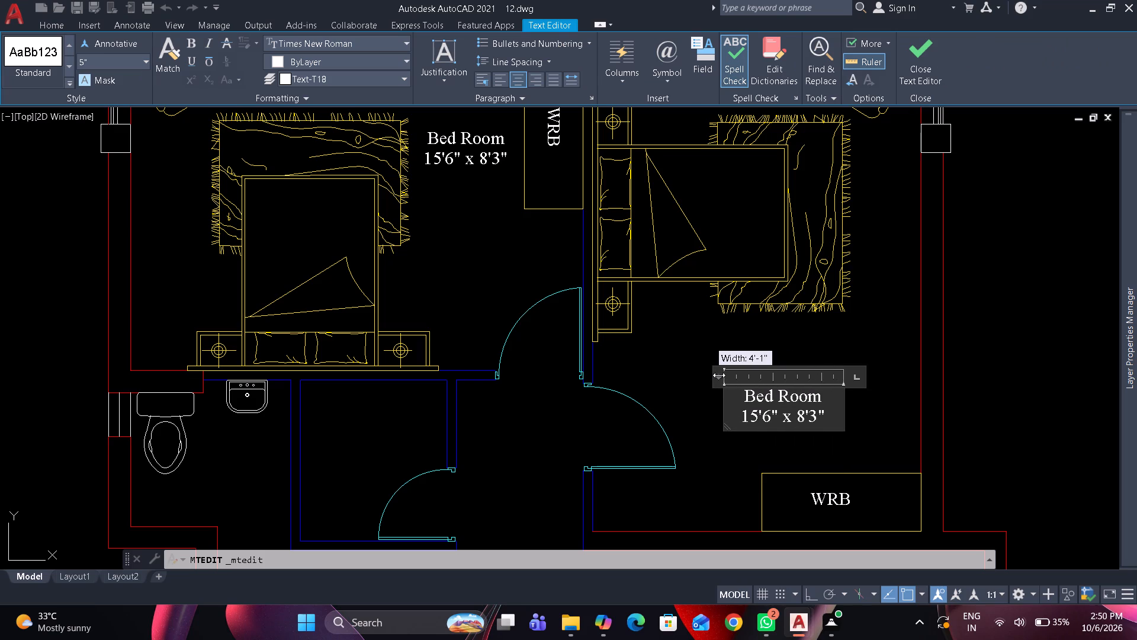
pyautogui.moveTo(719, 375); pyautogui.dragTo(718, 375)
pyautogui.moveTo(738, 415); pyautogui.dragTo(824, 414)
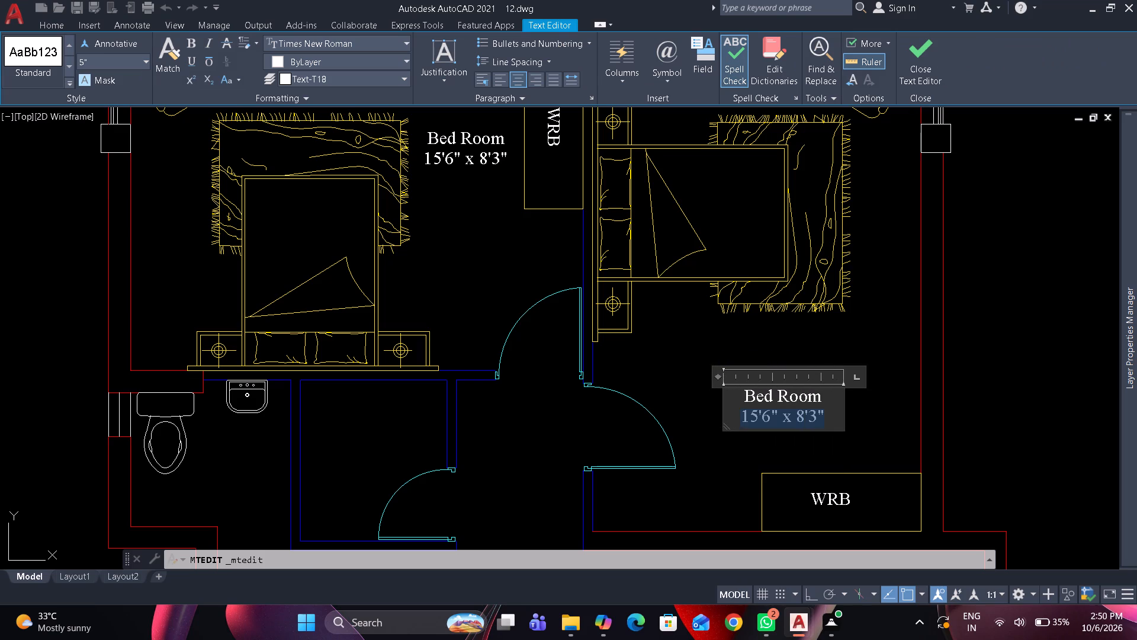
pyautogui.moveTo(824, 414); pyautogui.dragTo(834, 416)
pyautogui.write('11\'3" x')
pyautogui.press('space')
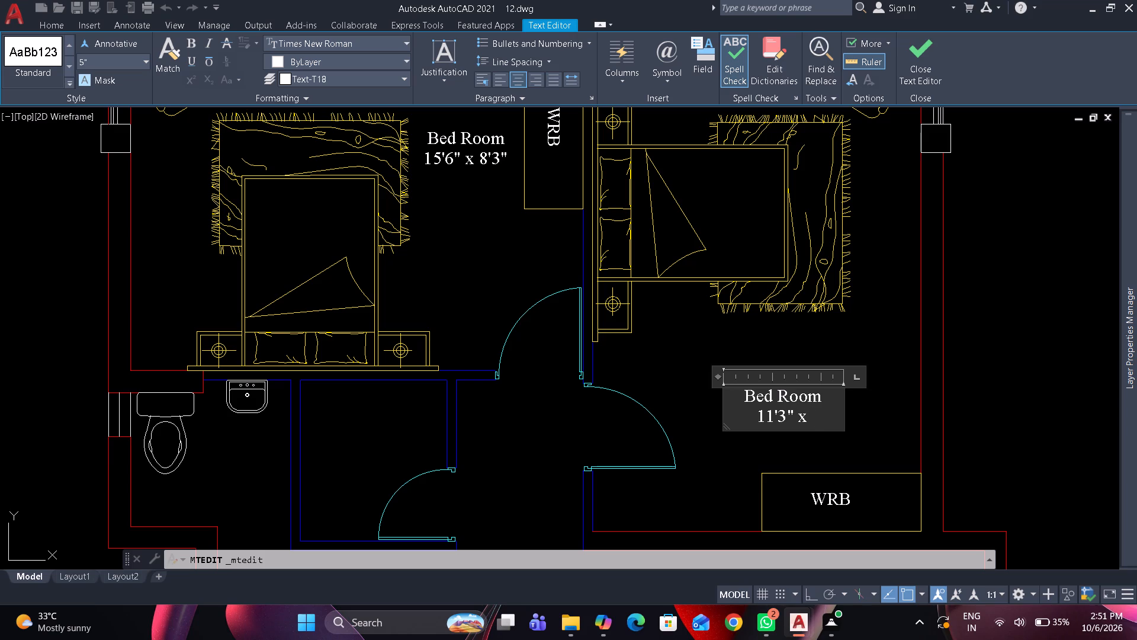
pyautogui.write("16'")
pyautogui.write('6"')
pyautogui.click(876, 407)
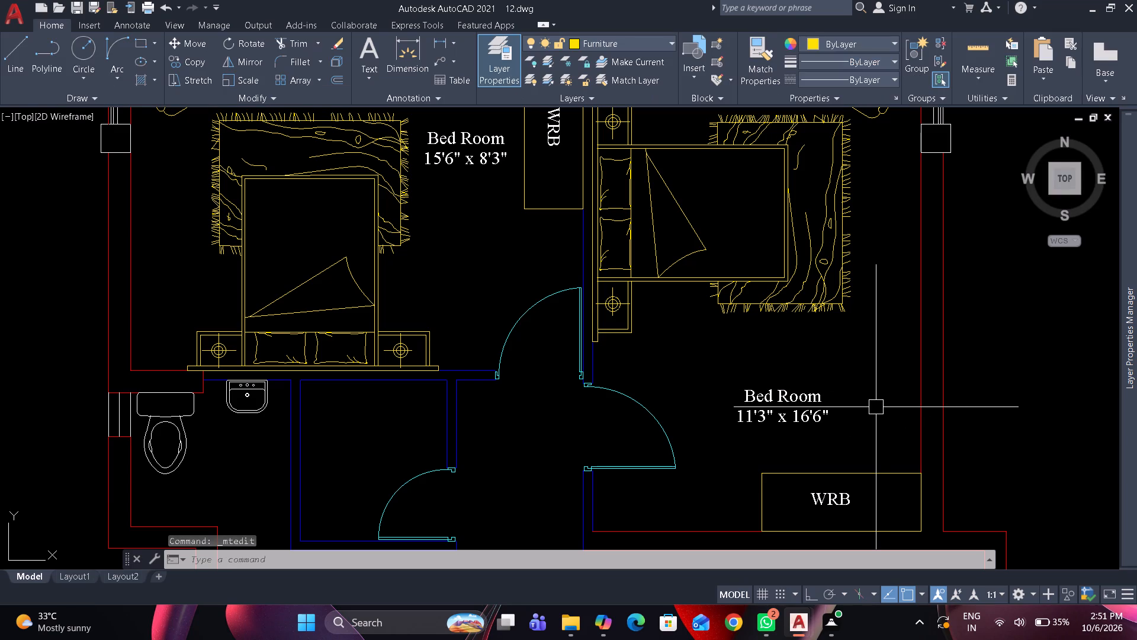
# Nudge the 11'3" x 16'6" Bed Room label slightly down towards the WRB.
pyautogui.click(798, 396)
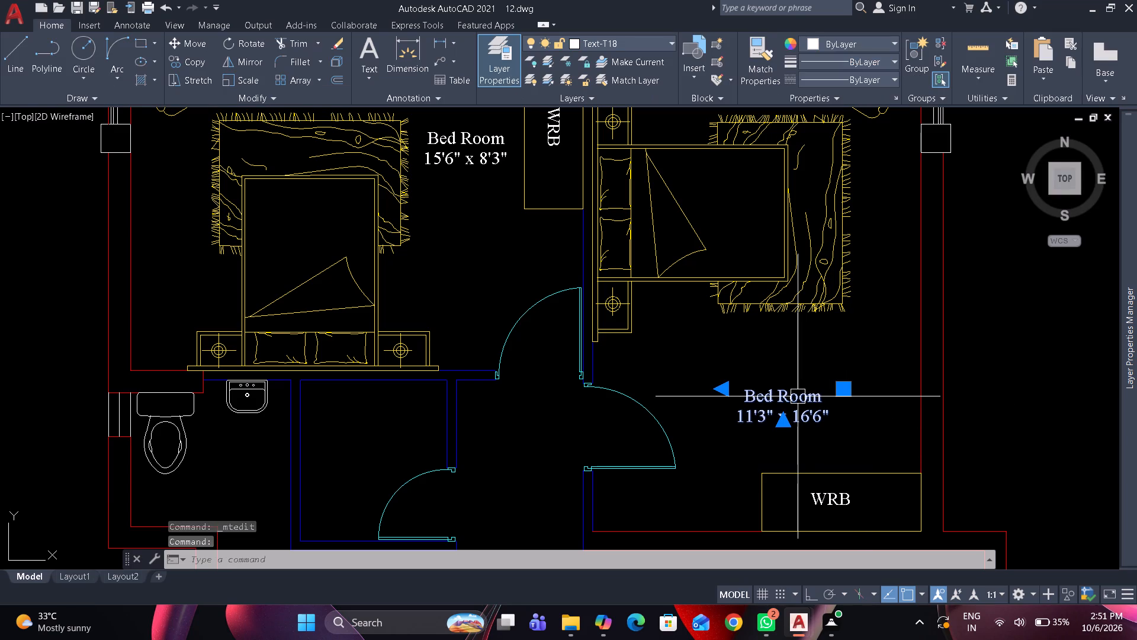
pyautogui.hotkey('ctrl', 'Down')
pyautogui.hotkey('ctrl', 'Down')
pyautogui.hotkey('ctrl', 'Down')
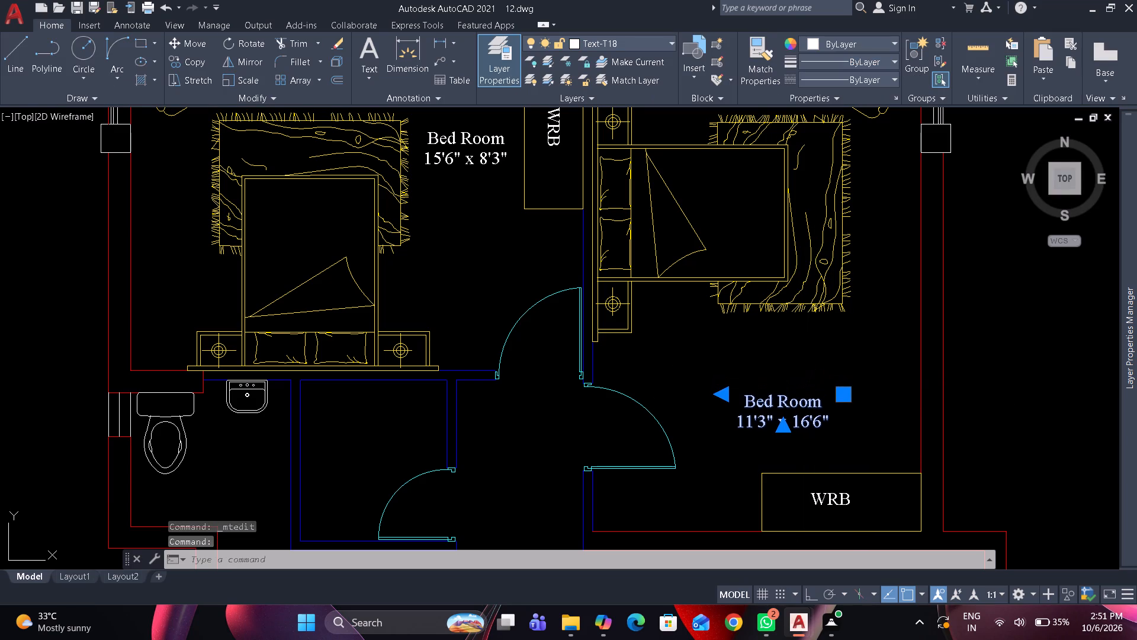
pyautogui.hotkey('ctrl', 'Down')
pyautogui.hotkey('ctrl', 'Down')
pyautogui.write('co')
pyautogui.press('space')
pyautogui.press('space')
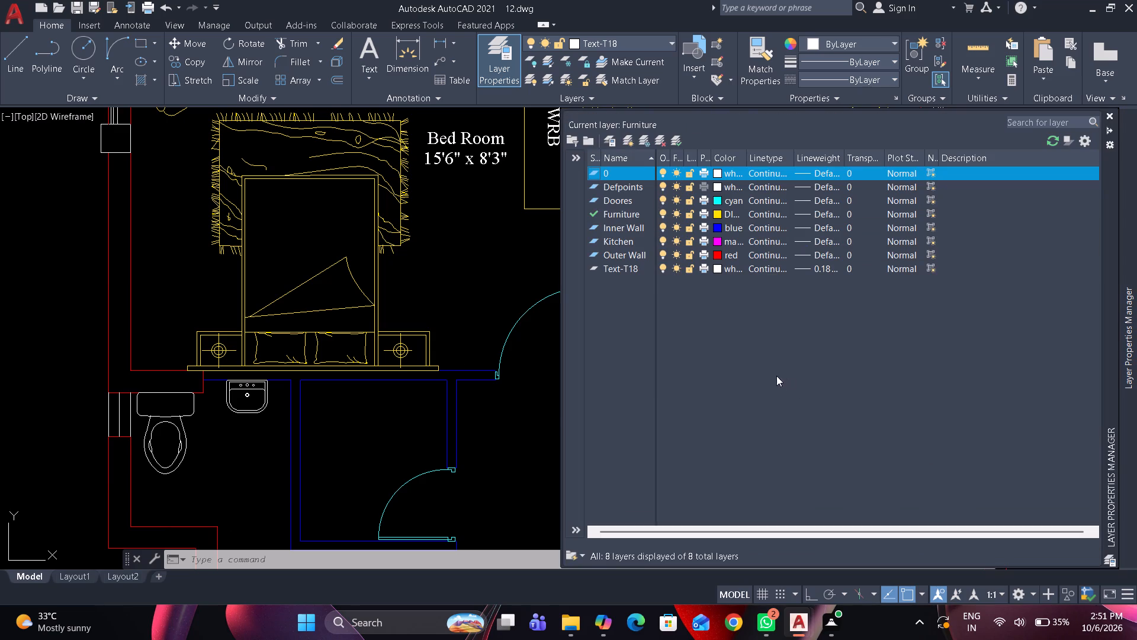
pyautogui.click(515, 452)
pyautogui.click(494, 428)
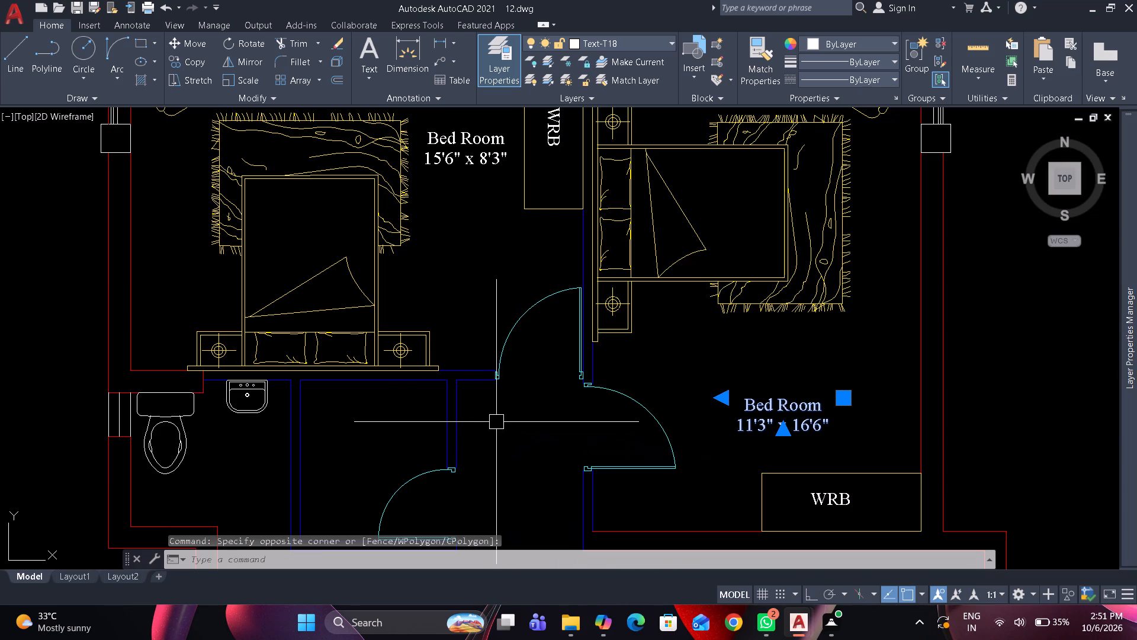
# Copy the 11'3" x 16'6" label straight across to the passage, the small enclosed room and the toilet area, with Ortho on.
pyautogui.write('co')
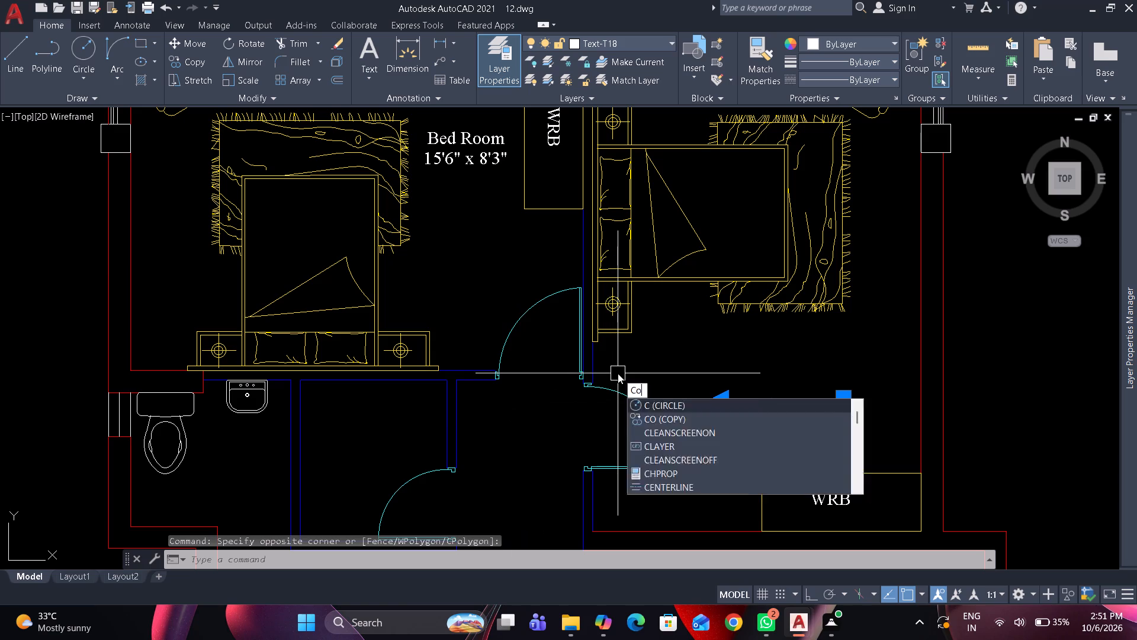
pyautogui.press('space')
pyautogui.click(778, 412)
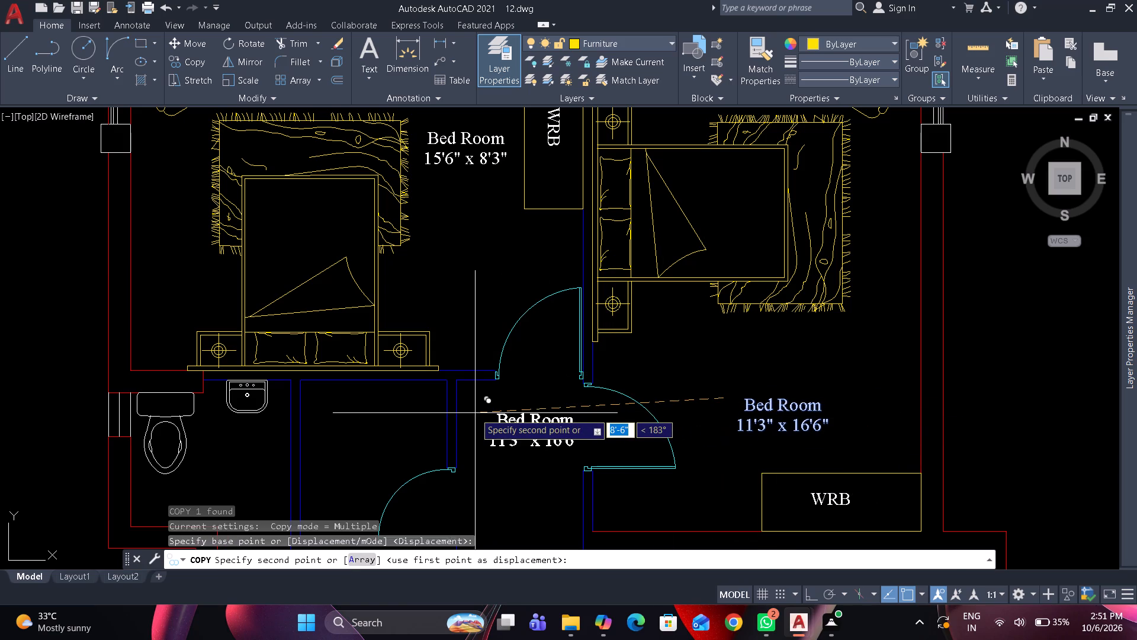
pyautogui.press('F8')
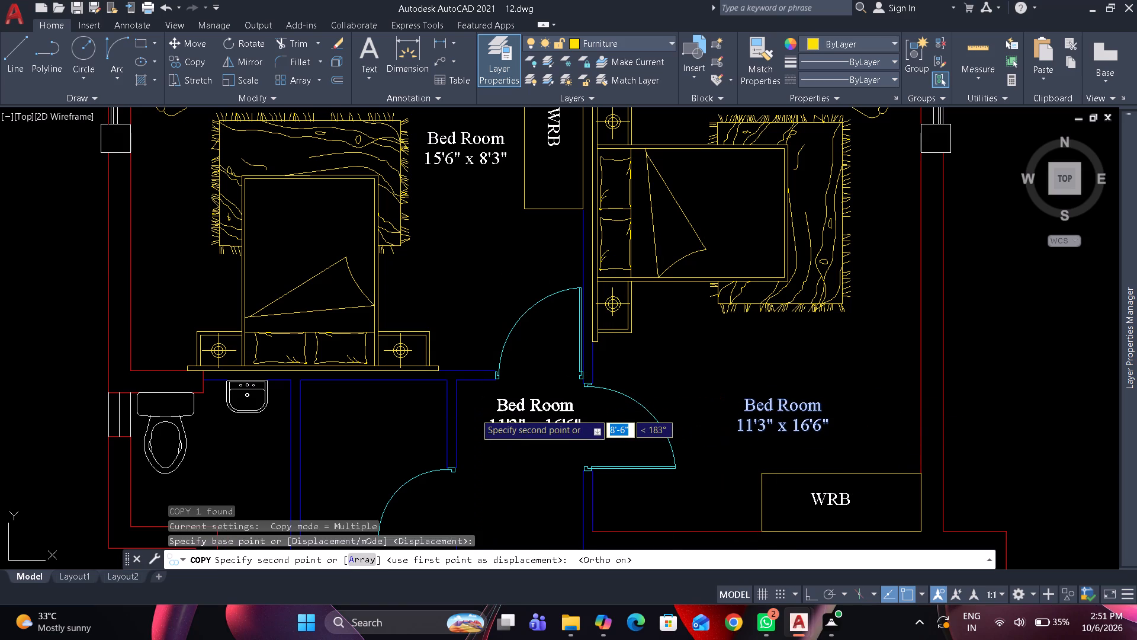
pyautogui.click(474, 413)
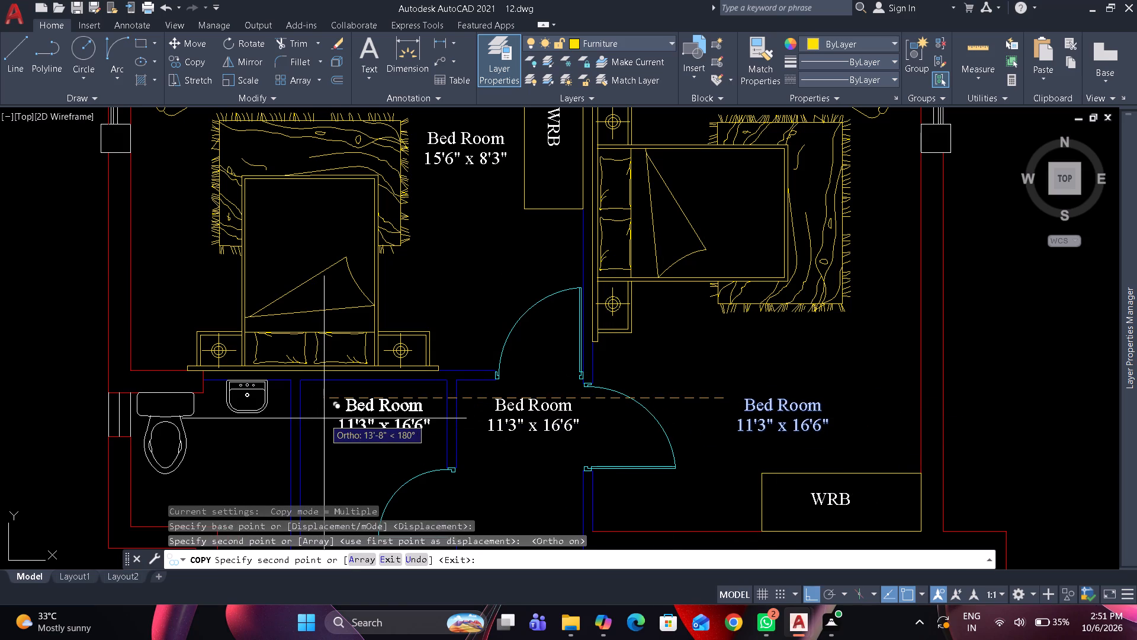
pyautogui.click(324, 418)
pyautogui.moveTo(330, 418); pyautogui.dragTo(480, 291, button='middle')
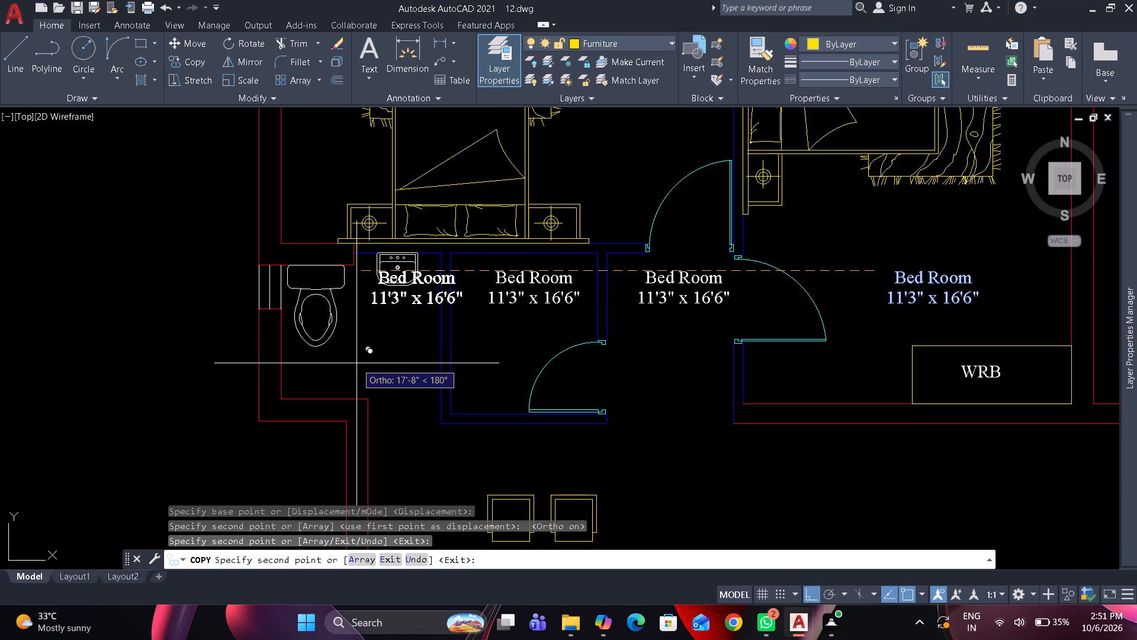
pyautogui.scroll(2, 323, 360)
pyautogui.click(297, 367)
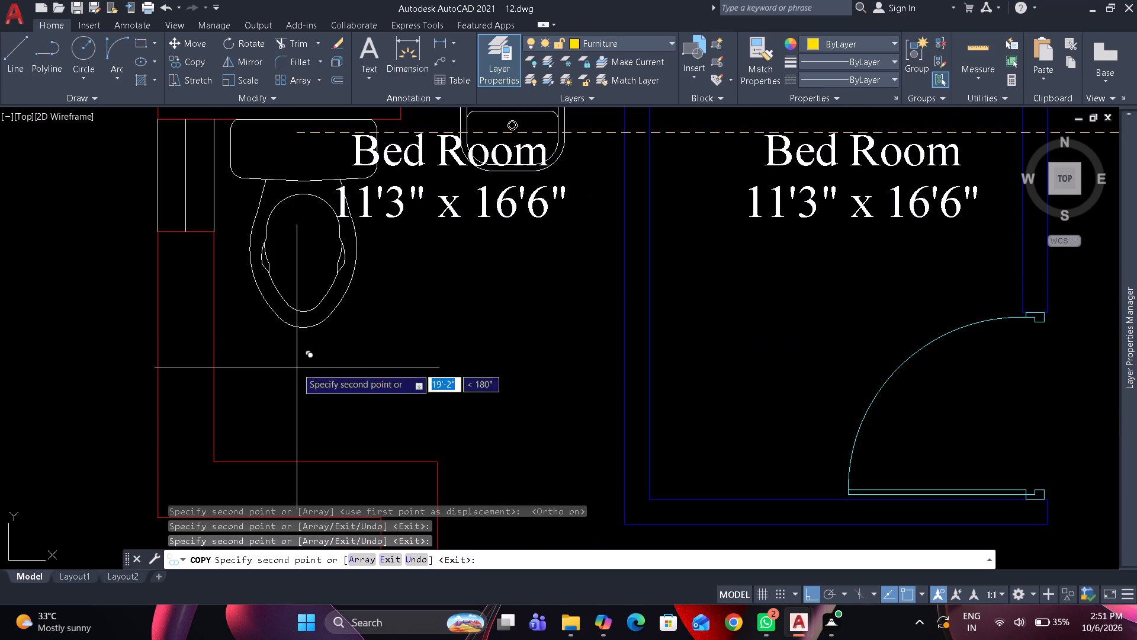
pyautogui.press('space')
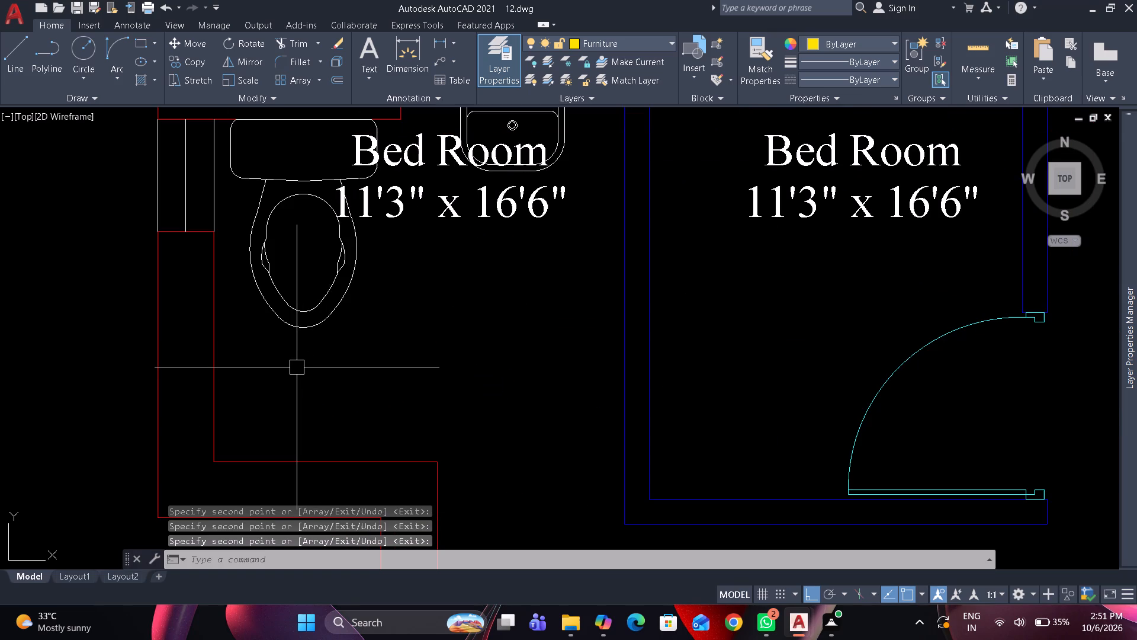
# Move the label copy overlapping the toilet and basin straight down into the clear floor below them.
pyautogui.click(519, 186)
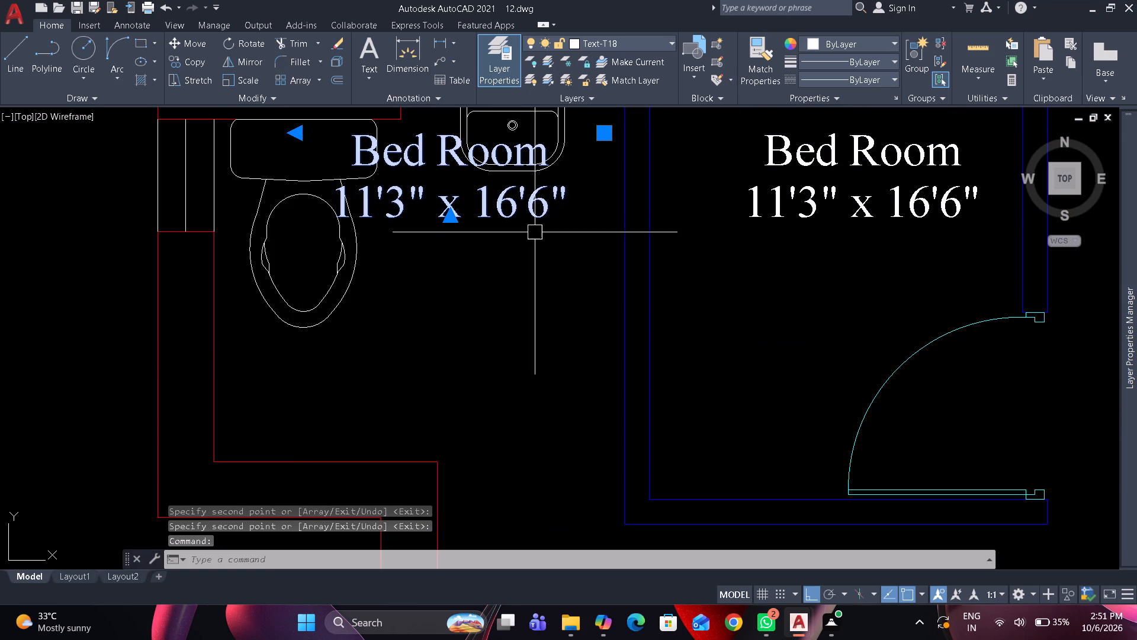
pyautogui.press('m')
pyautogui.press('space')
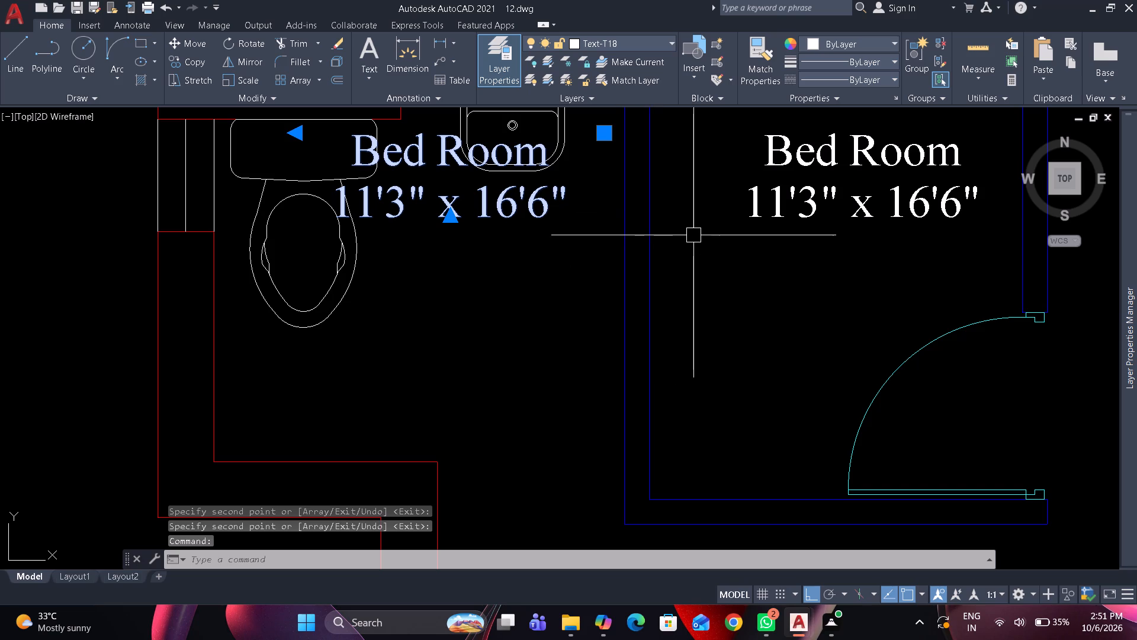
pyautogui.moveTo(693, 219); pyautogui.dragTo(695, 225)
pyautogui.click(725, 408)
pyautogui.press('space')
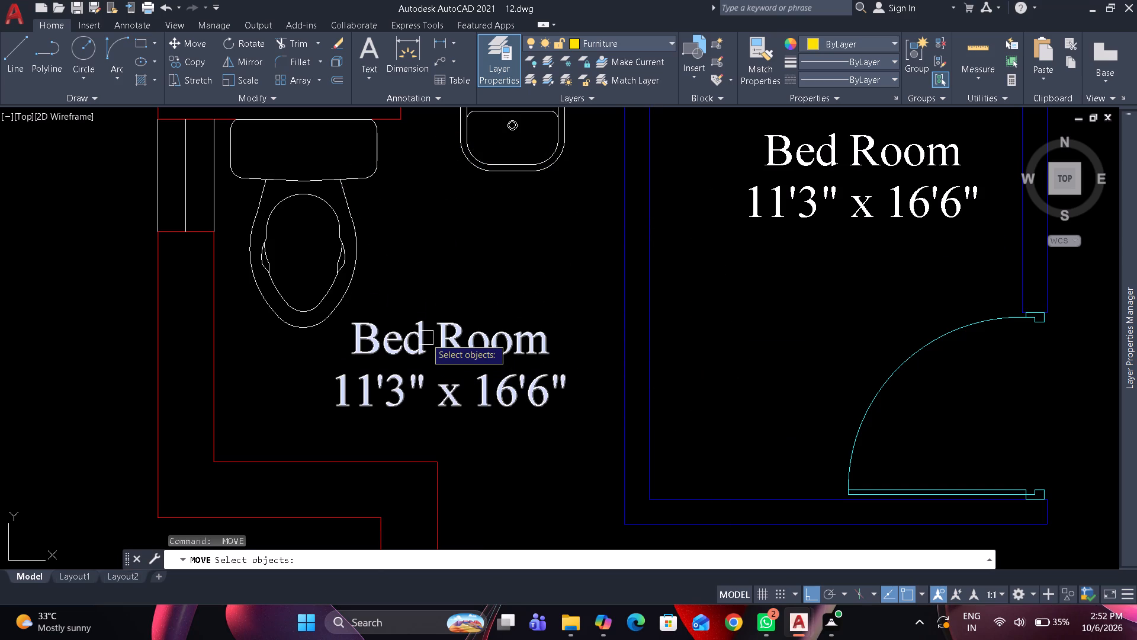
pyautogui.press('Escape')
# Replace the Bed Room label copy below the toilet and basin with Washroom and the size line 5'6" x 5'0'.
pyautogui.doubleClick(426, 335)
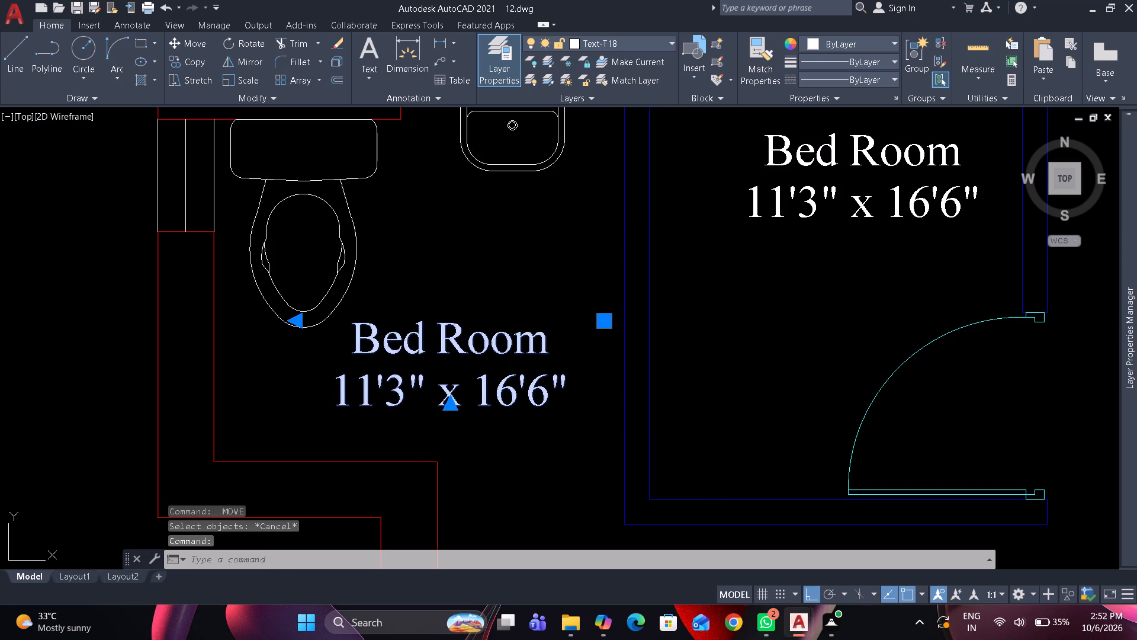
pyautogui.hotkey('ctrl', 'a')
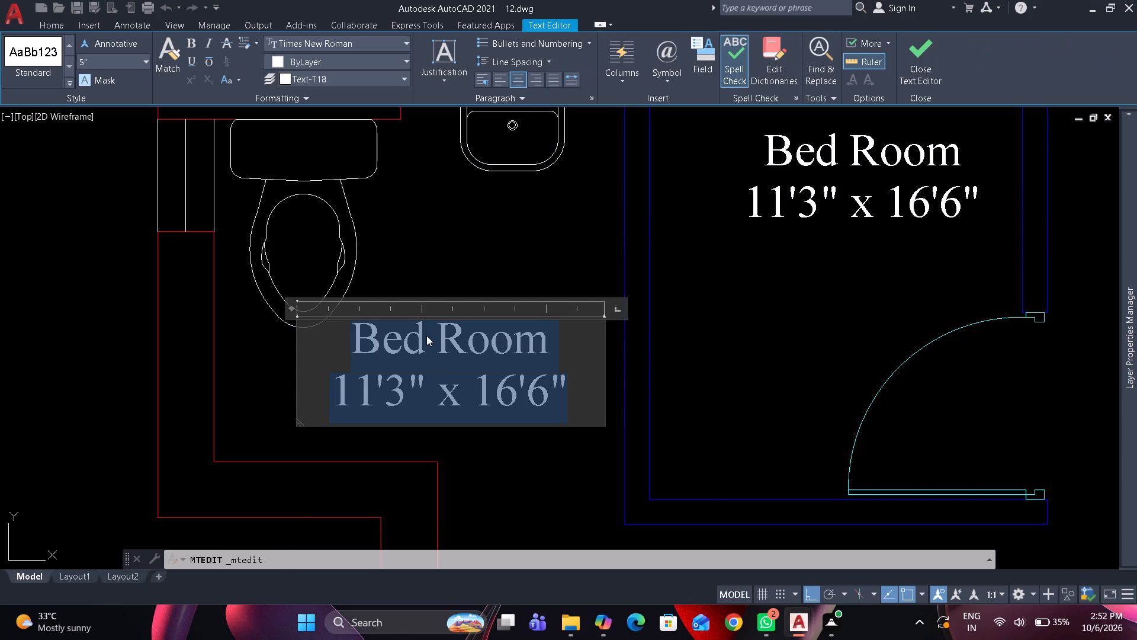
pyautogui.write('Wash')
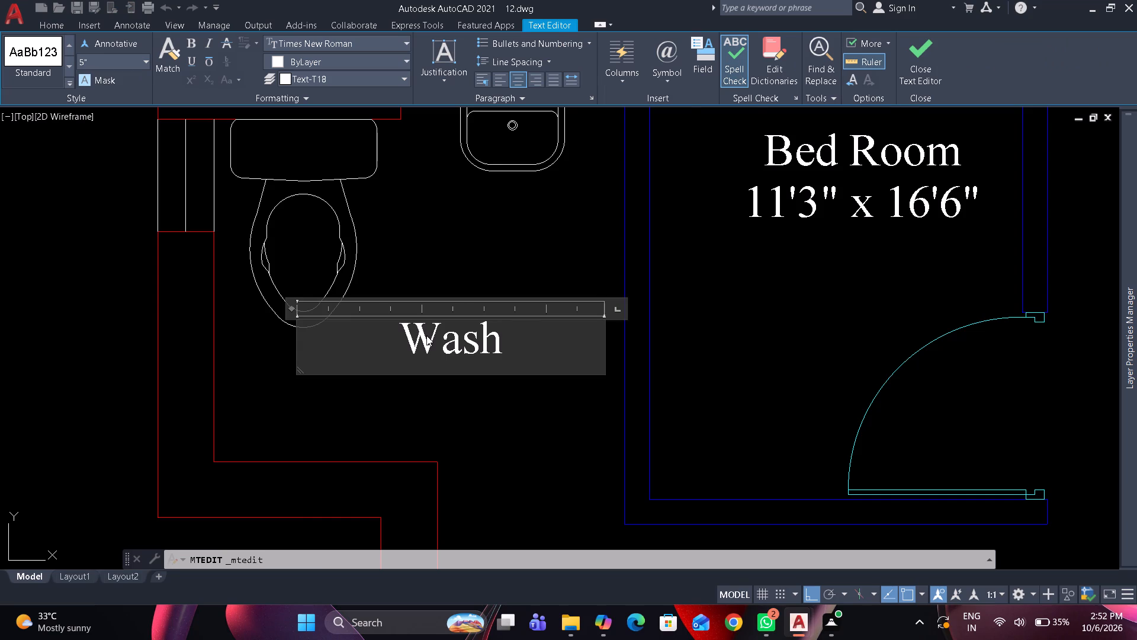
pyautogui.scroll(-4, 483, 268)
pyautogui.moveTo(498, 186); pyautogui.dragTo(499, 306, button='middle')
pyautogui.scroll(1, 500, 268)
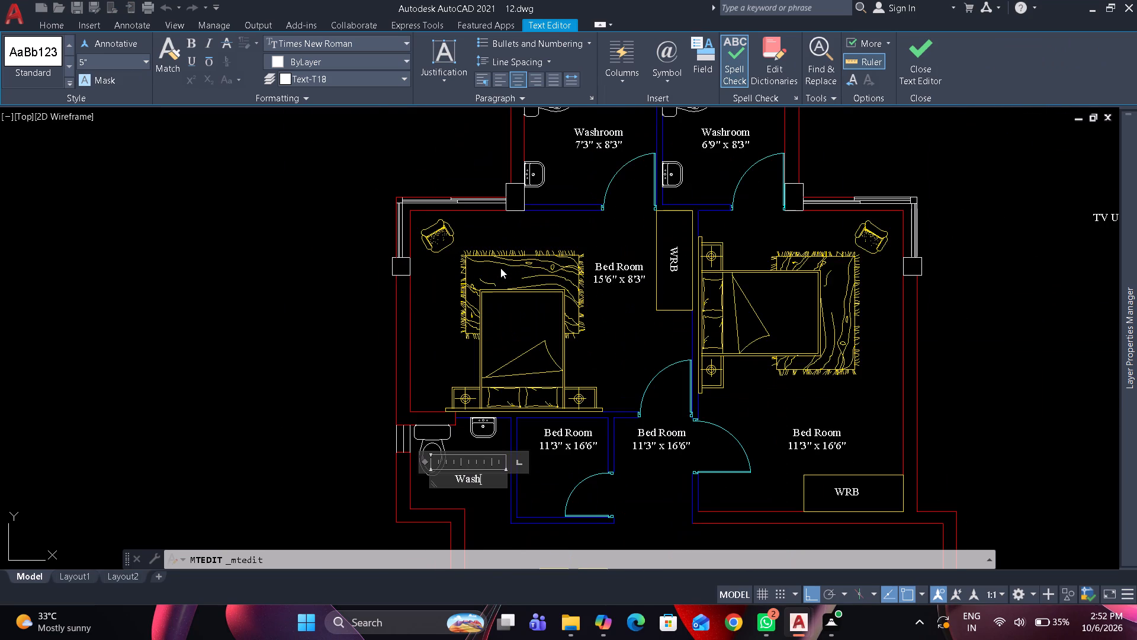
pyautogui.write('room')
pyautogui.press('space')
pyautogui.press('BackSpace')
pyautogui.press('Return')
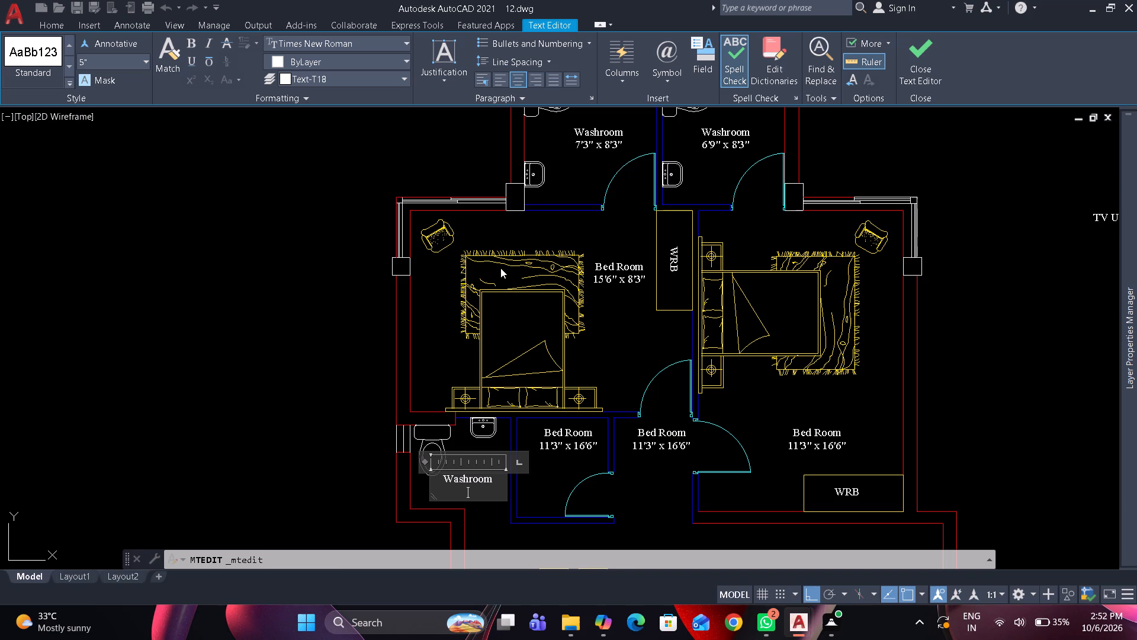
pyautogui.write('5\'6"')
pyautogui.press('space')
pyautogui.write('x')
pyautogui.press('space')
pyautogui.write("5'0'")
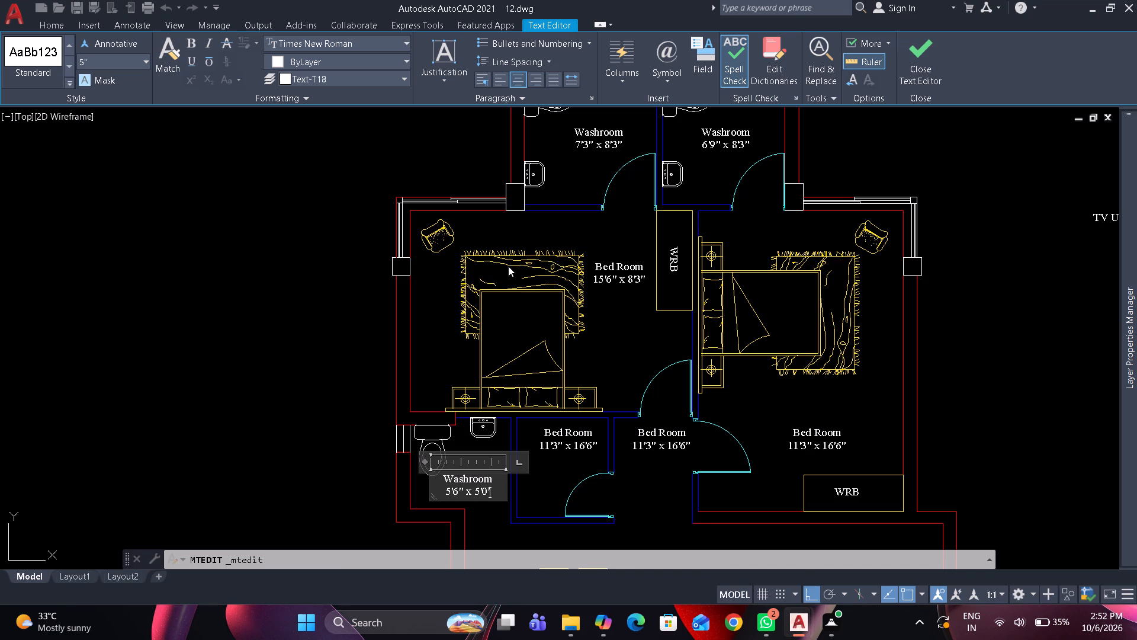
pyautogui.moveTo(535, 450); pyautogui.dragTo(561, 449)
# Replace the Bed Room label in the small enclosed room with Storeroom and the size line 5'0" x 5'6".
pyautogui.scroll(2, 577, 449)
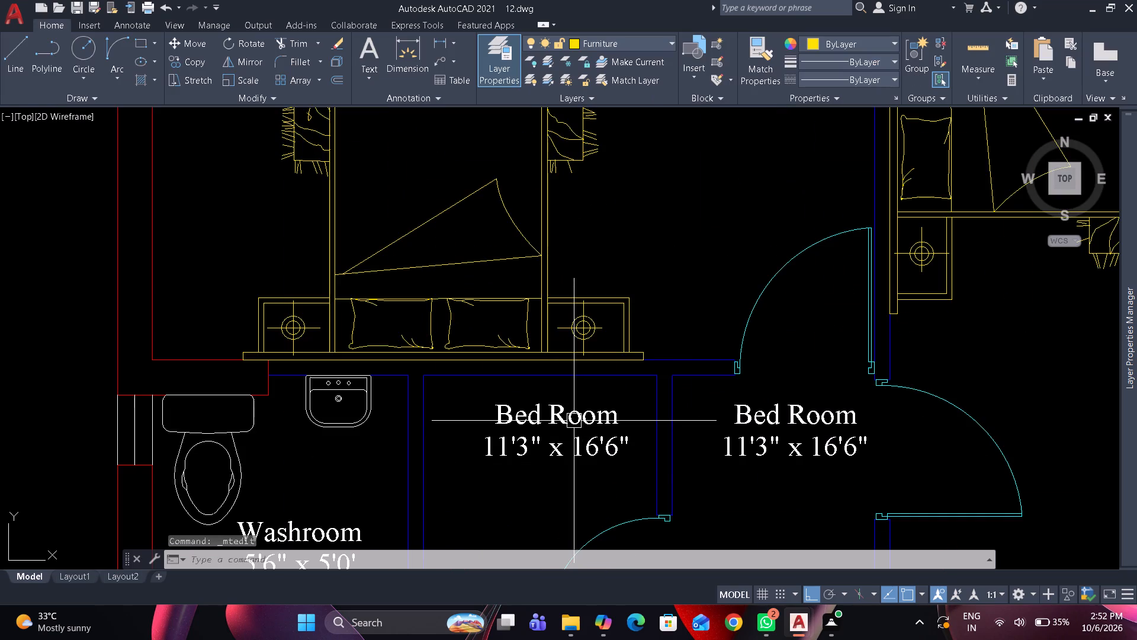
pyautogui.doubleClick(574, 420)
pyautogui.hotkey('ctrl', 'a')
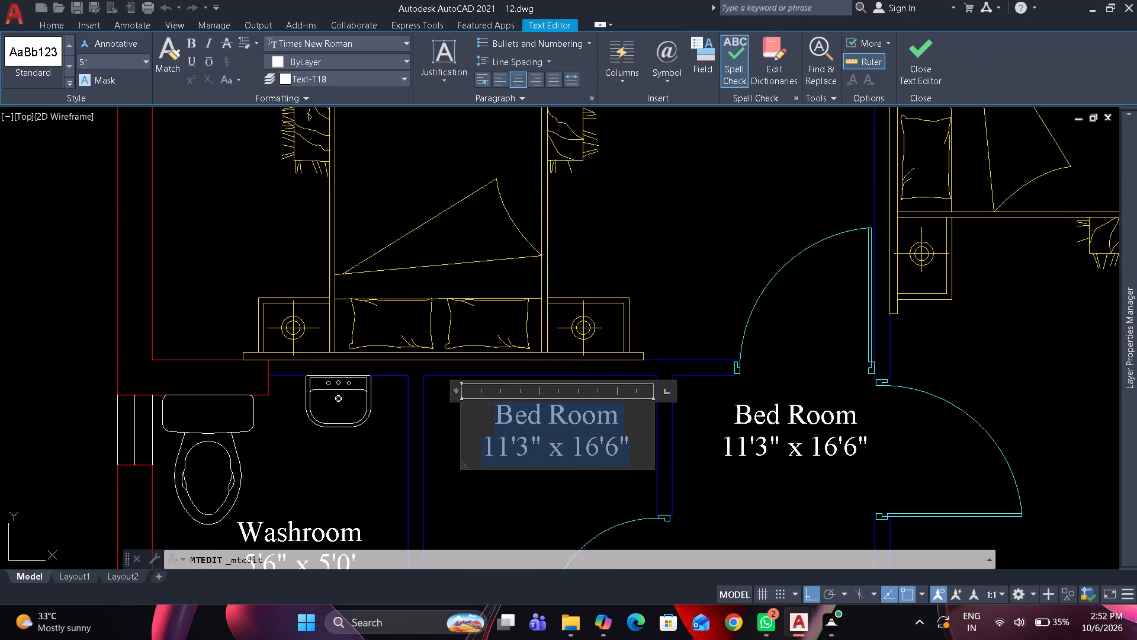
pyautogui.write('Stor')
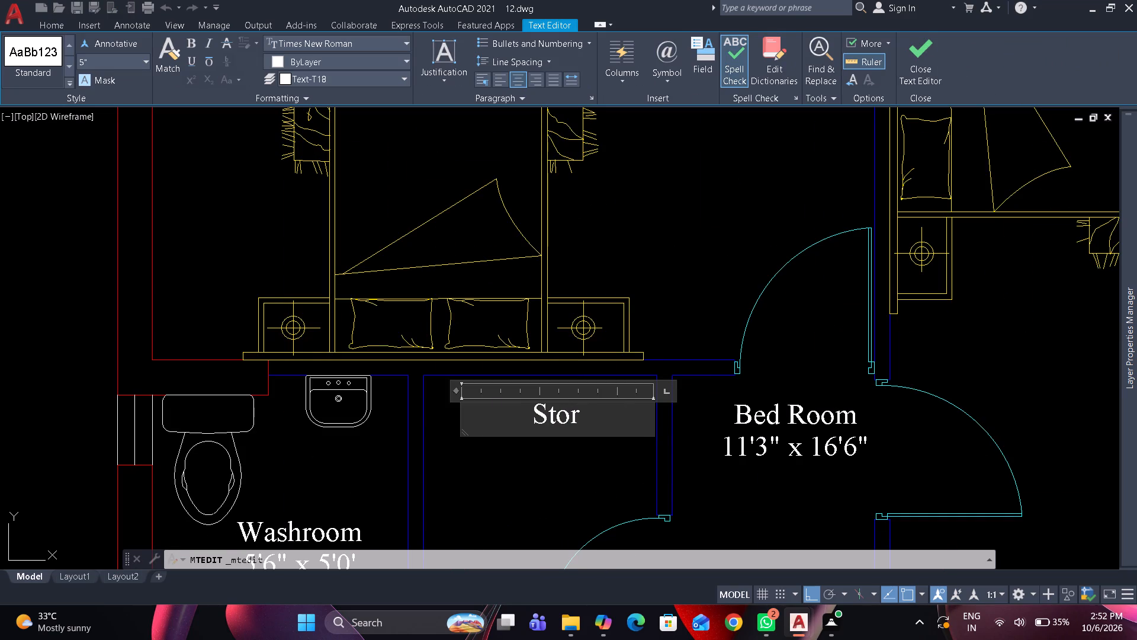
pyautogui.press('e')
pyautogui.write('room')
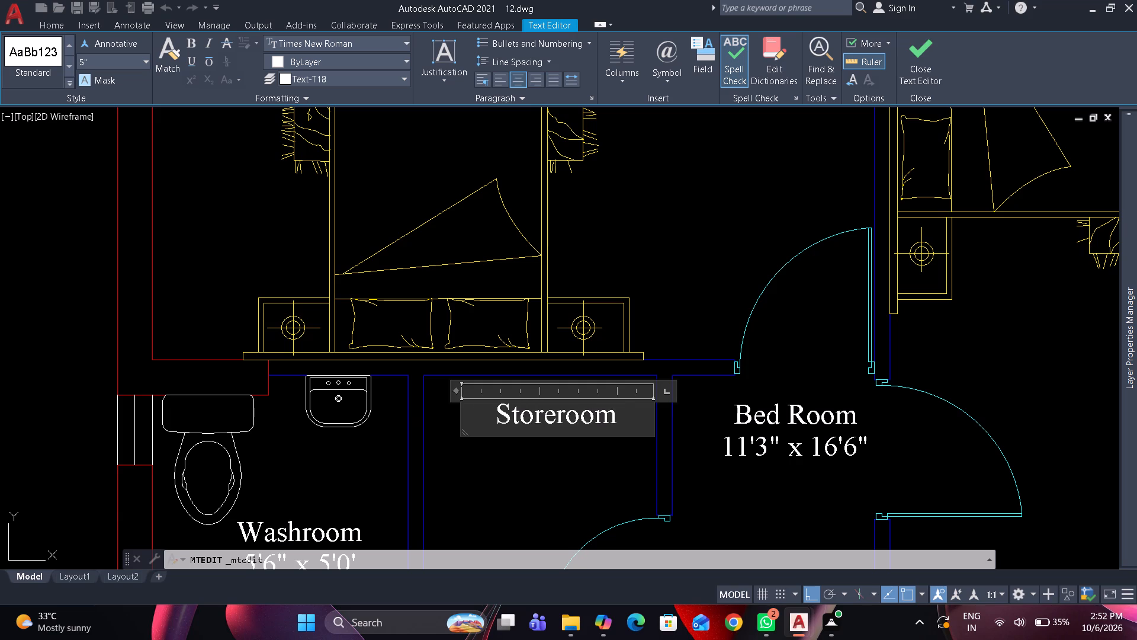
pyautogui.press('Return')
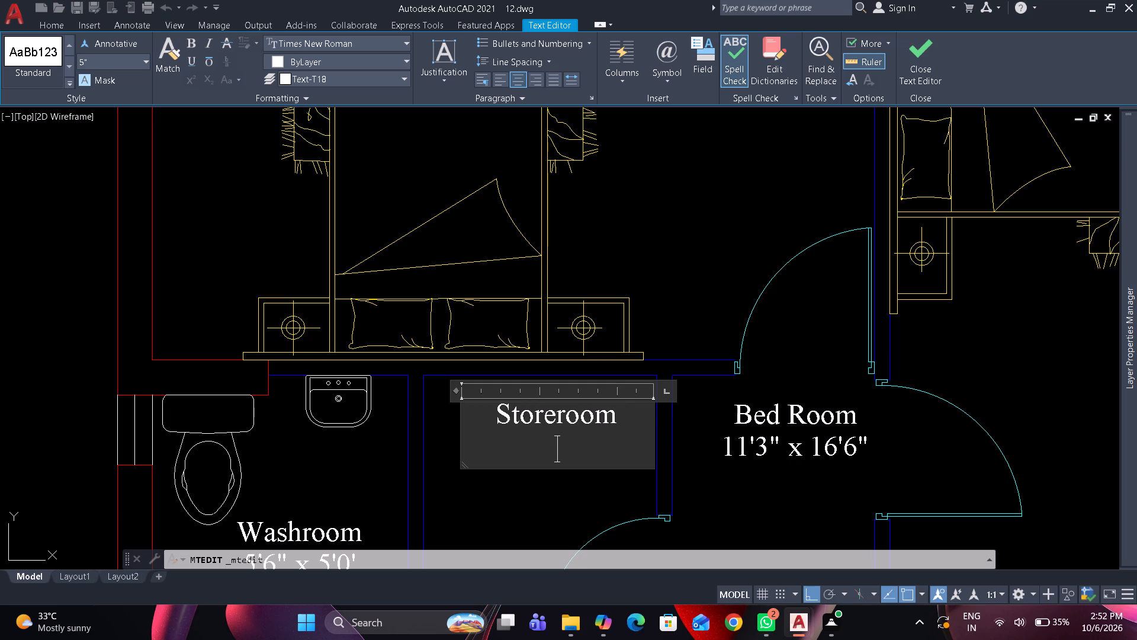
pyautogui.click(554, 419)
pyautogui.press('BackSpace')
pyautogui.press('BackSpace')
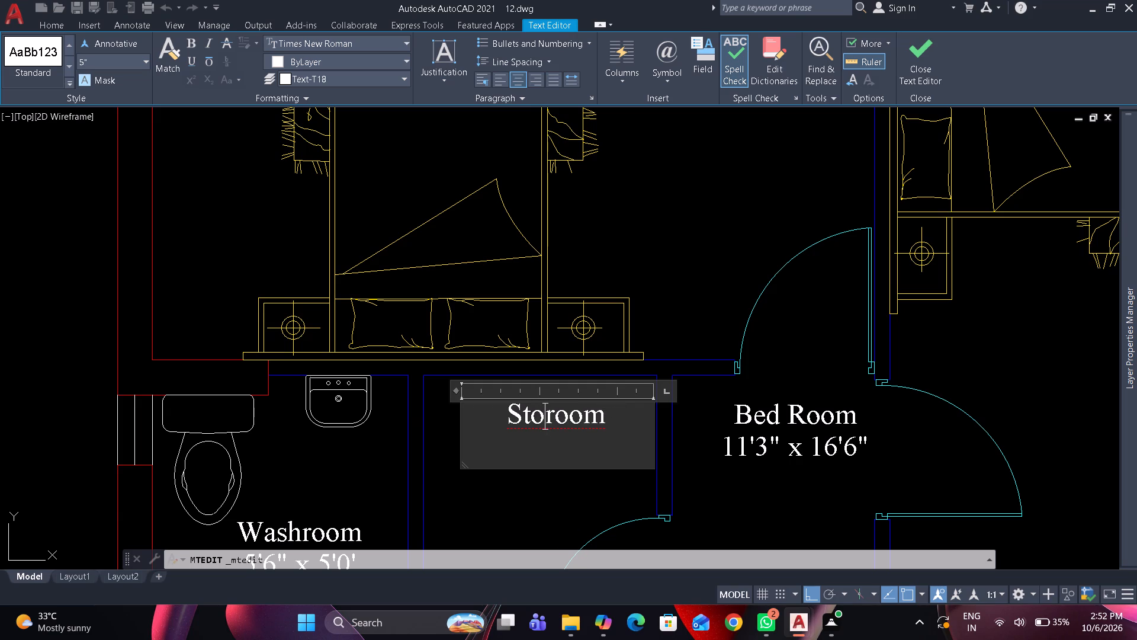
pyautogui.press('o')
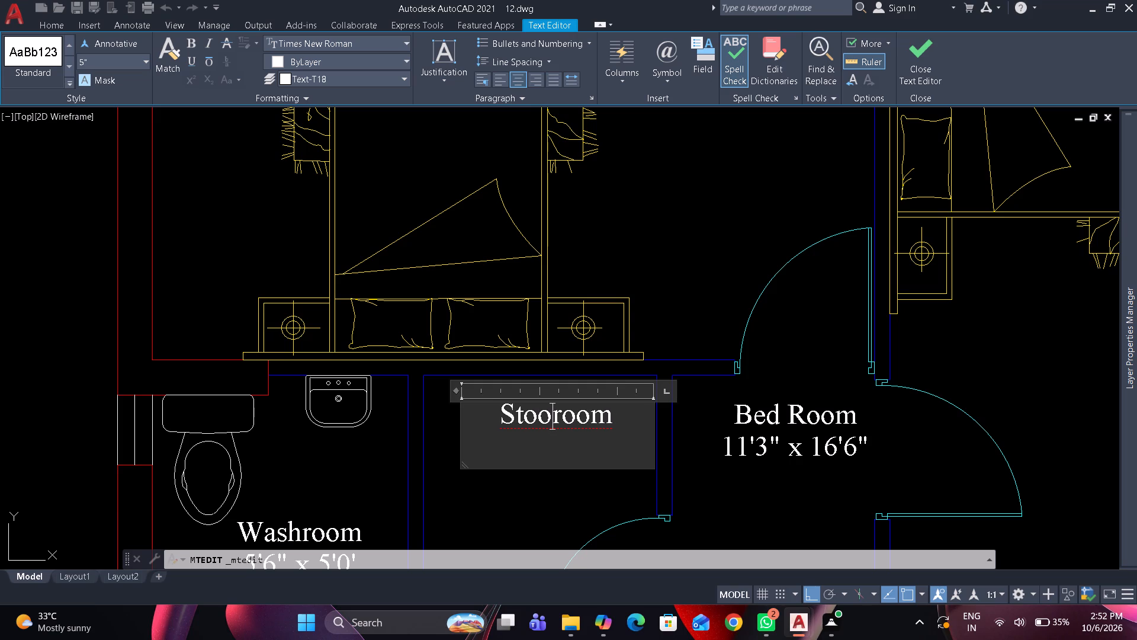
pyautogui.press('BackSpace')
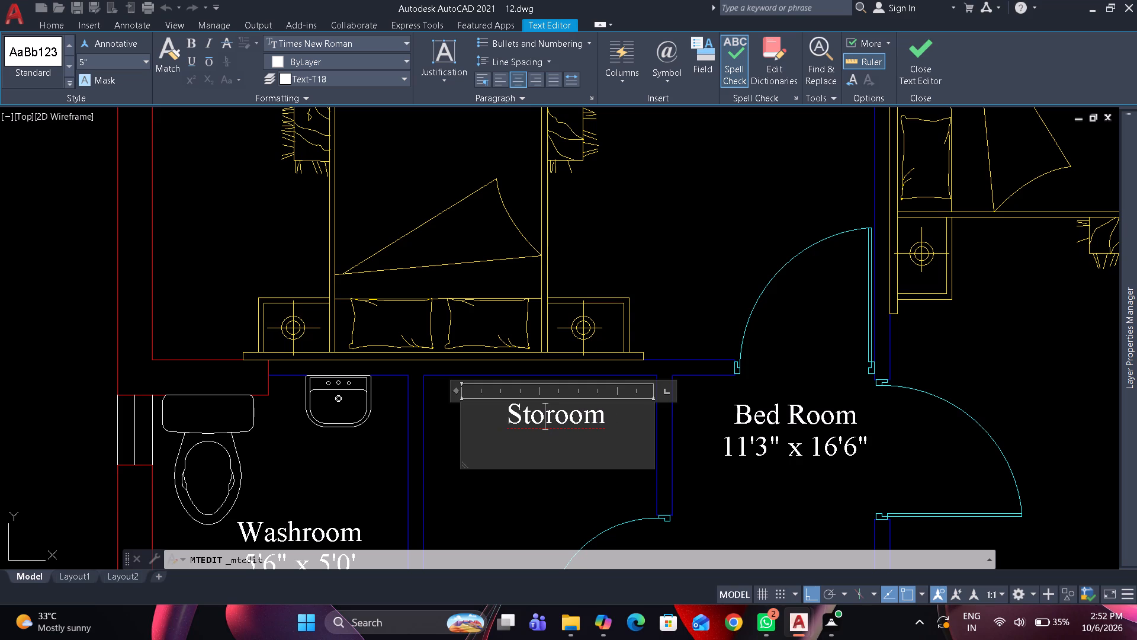
pyautogui.write('re')
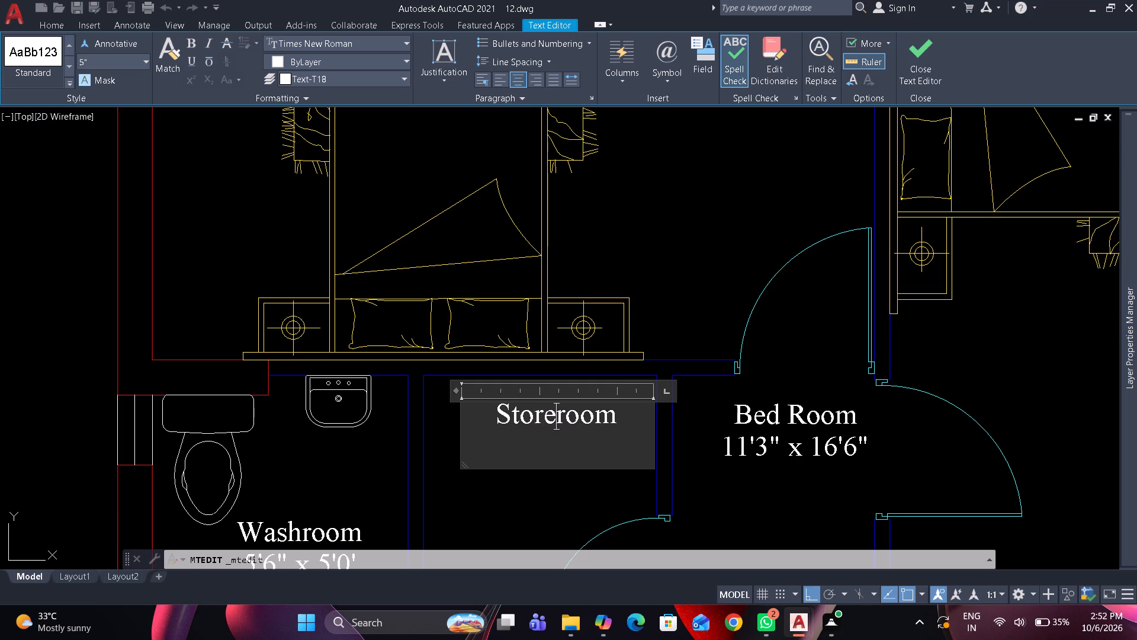
pyautogui.click(625, 455)
pyautogui.write("5'")
pyautogui.press('0')
pyautogui.hotkey('shift', '"')
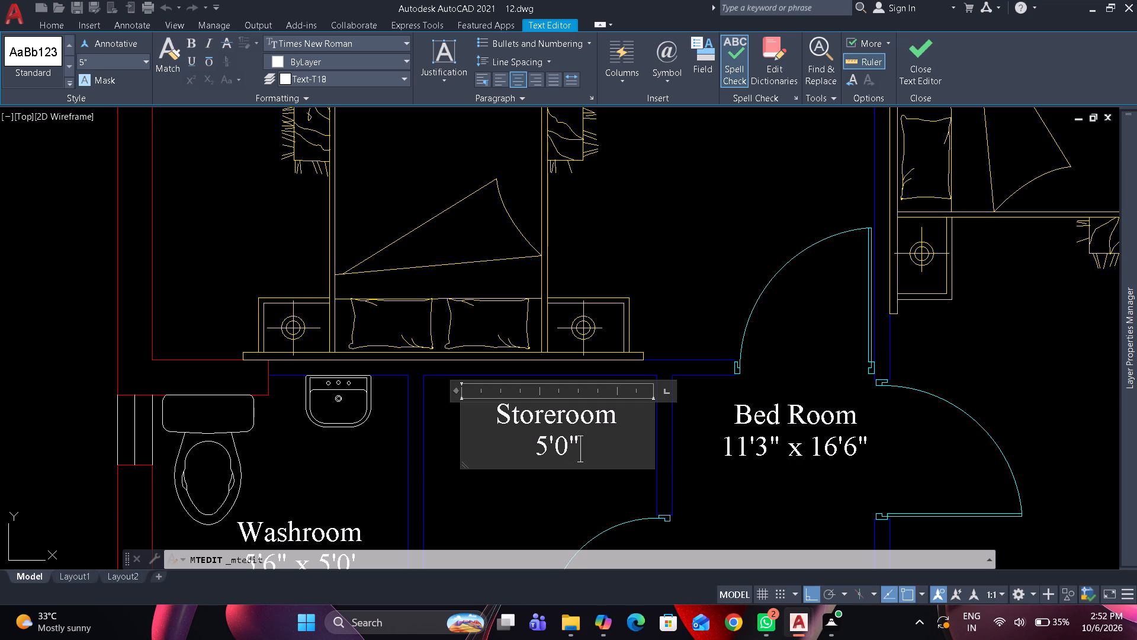
pyautogui.press('space')
pyautogui.write('x')
pyautogui.press('space')
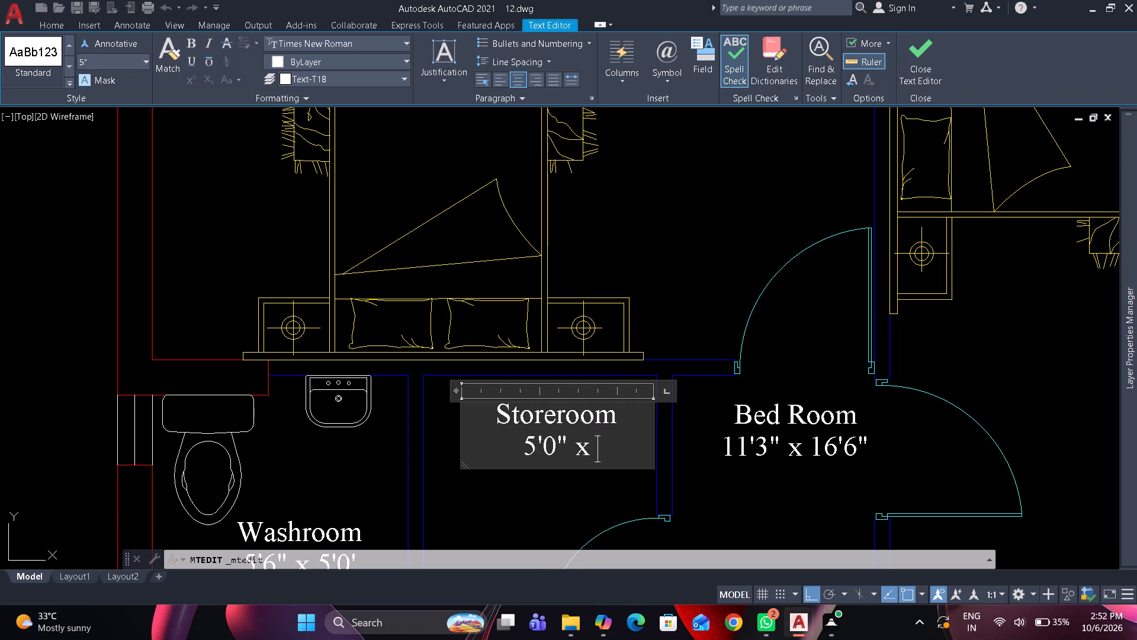
pyautogui.write("5'")
pyautogui.write('6"')
pyautogui.click(553, 519)
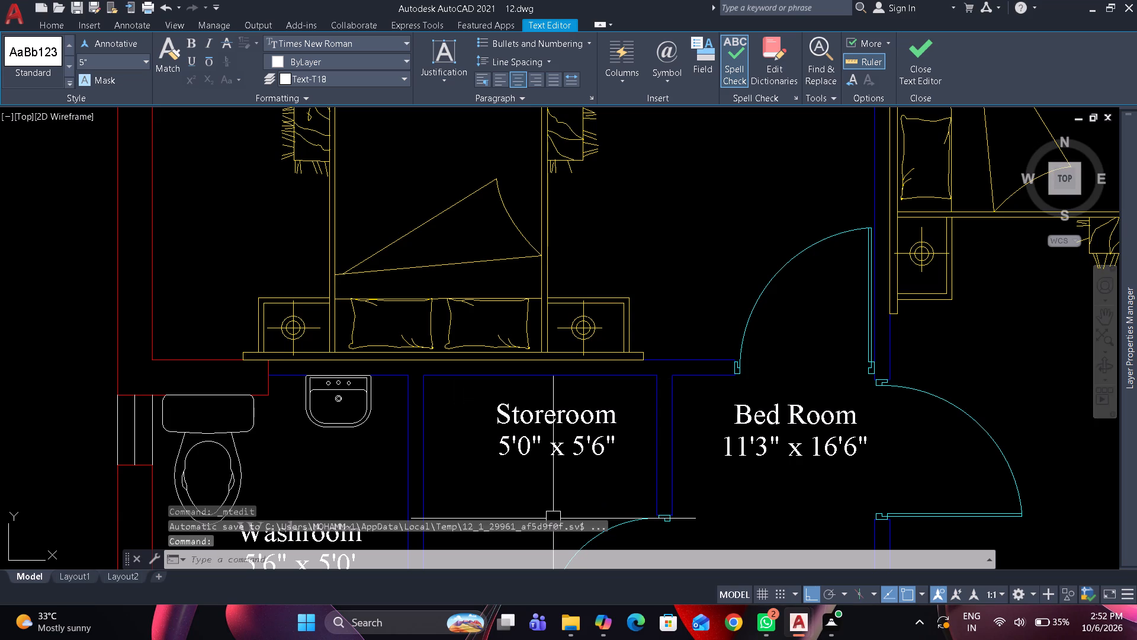
# Replace the Bed Room label in the passage with Lobby and the size line 4'6" x 5'9".
pyautogui.doubleClick(808, 416)
pyautogui.hotkey('ctrl', 'a')
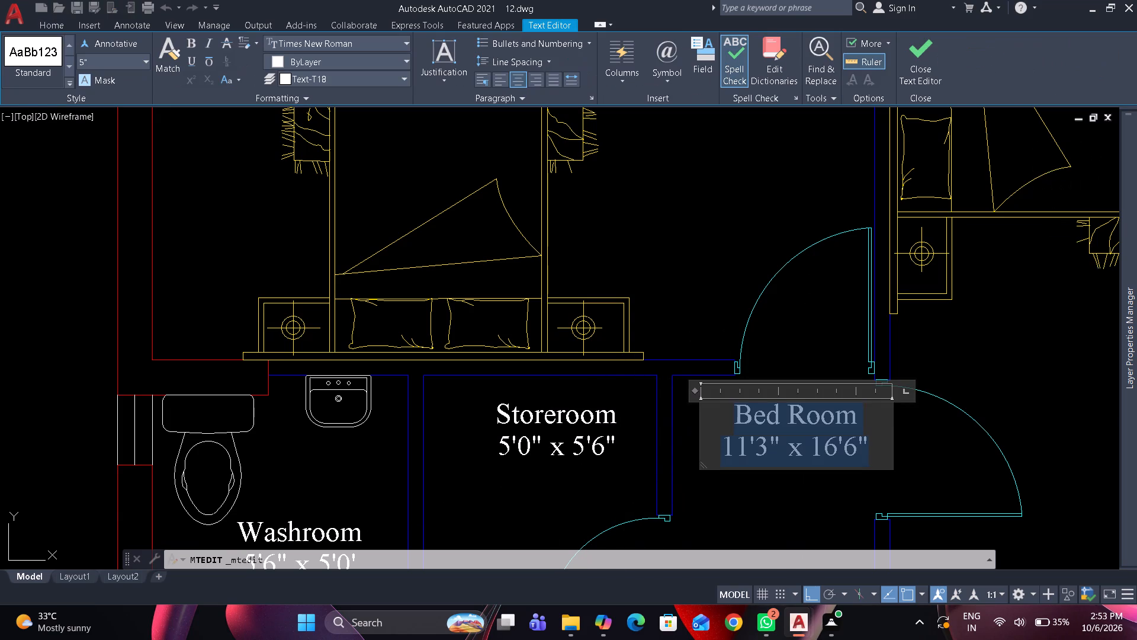
pyautogui.write('Lo')
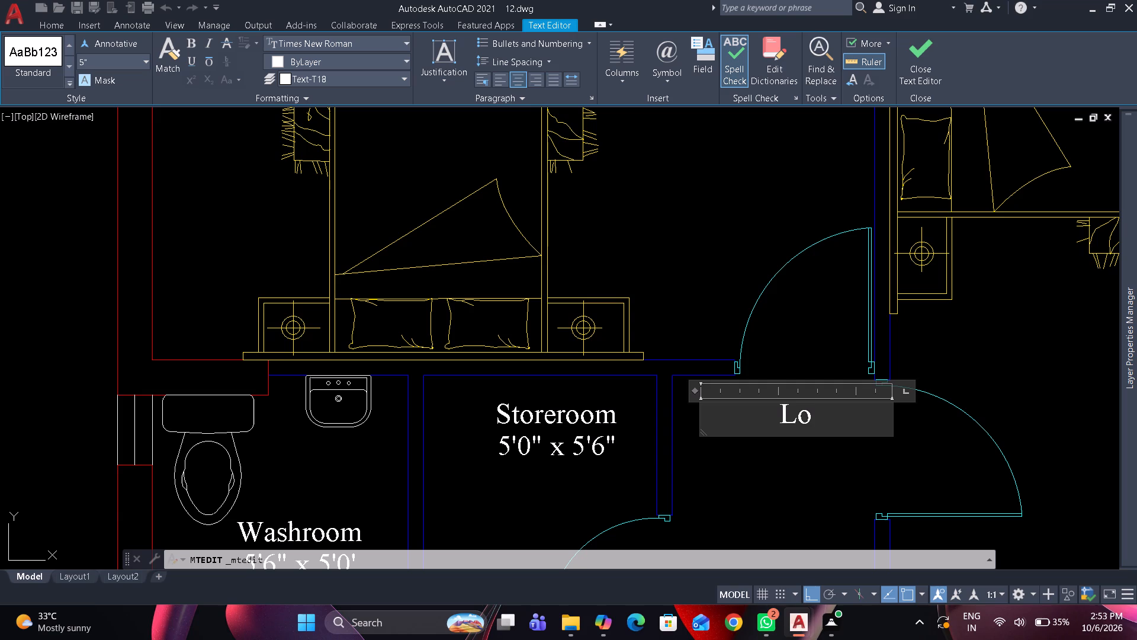
pyautogui.write('bby')
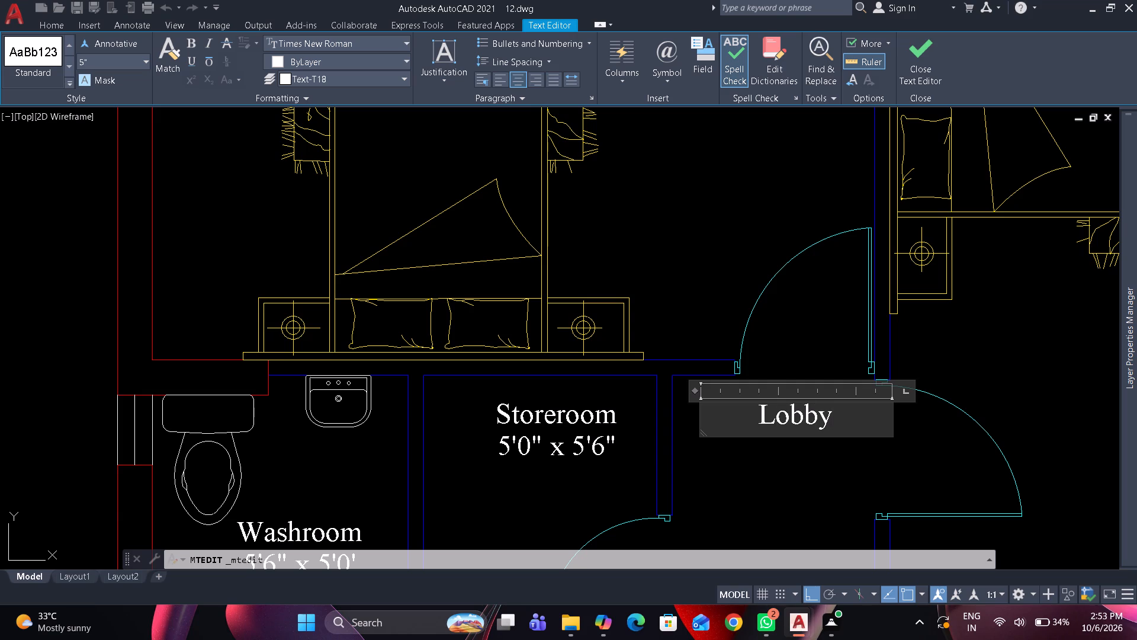
pyautogui.press('Return')
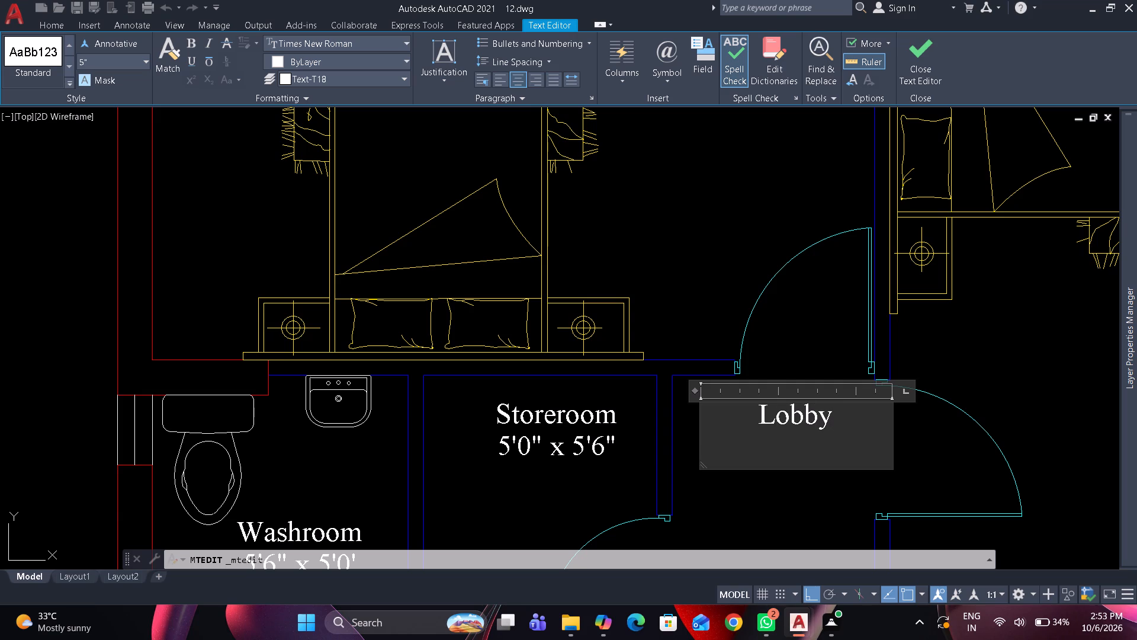
pyautogui.write("4'")
pyautogui.write('6"')
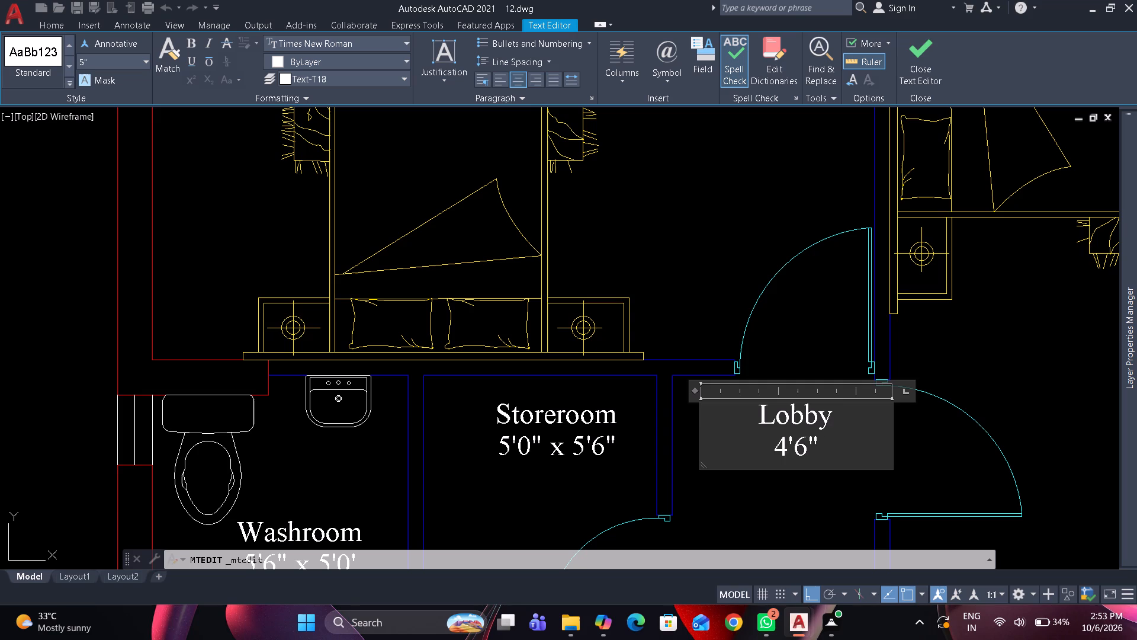
pyautogui.press('space')
pyautogui.write('x')
pyautogui.press('space')
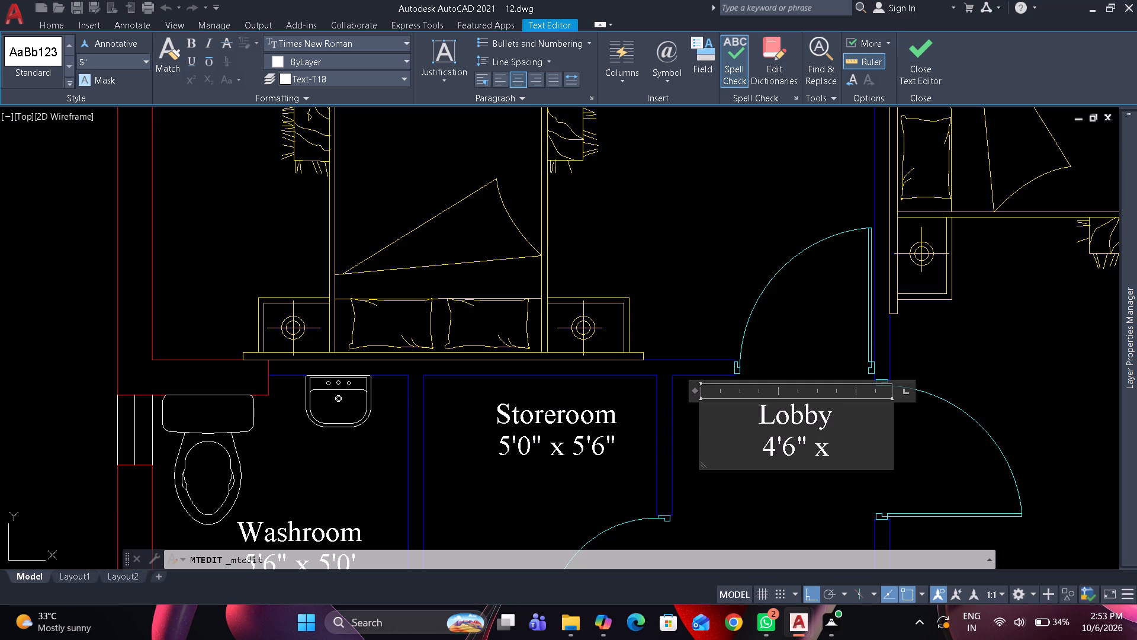
pyautogui.press('4')
pyautogui.press('BackSpace')
pyautogui.press('5')
pyautogui.press("'")
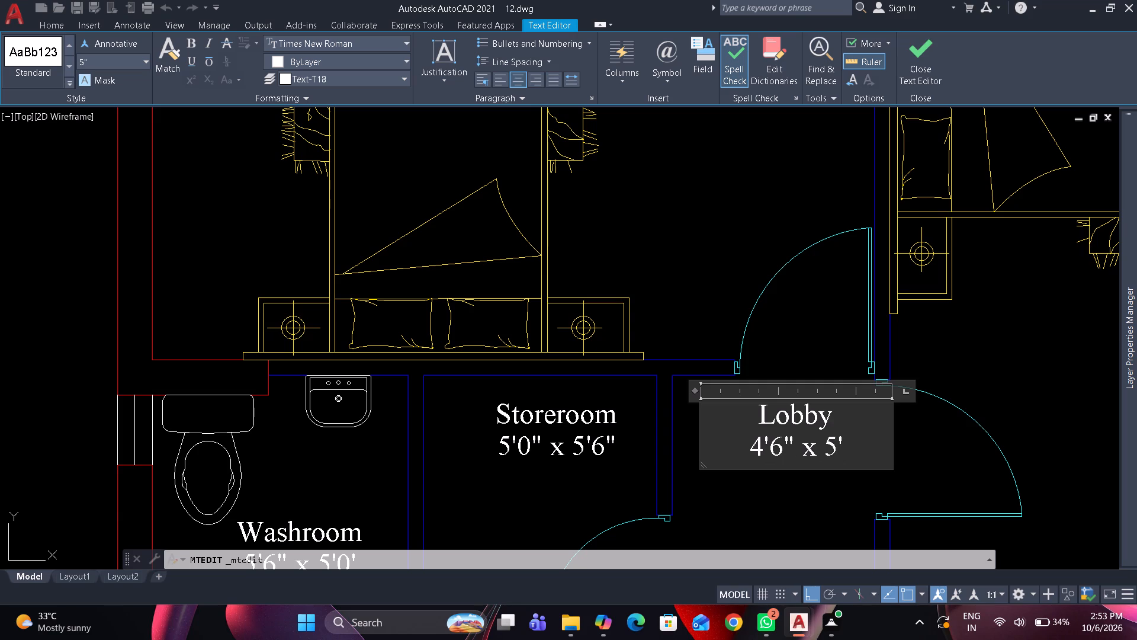
pyautogui.write('9"')
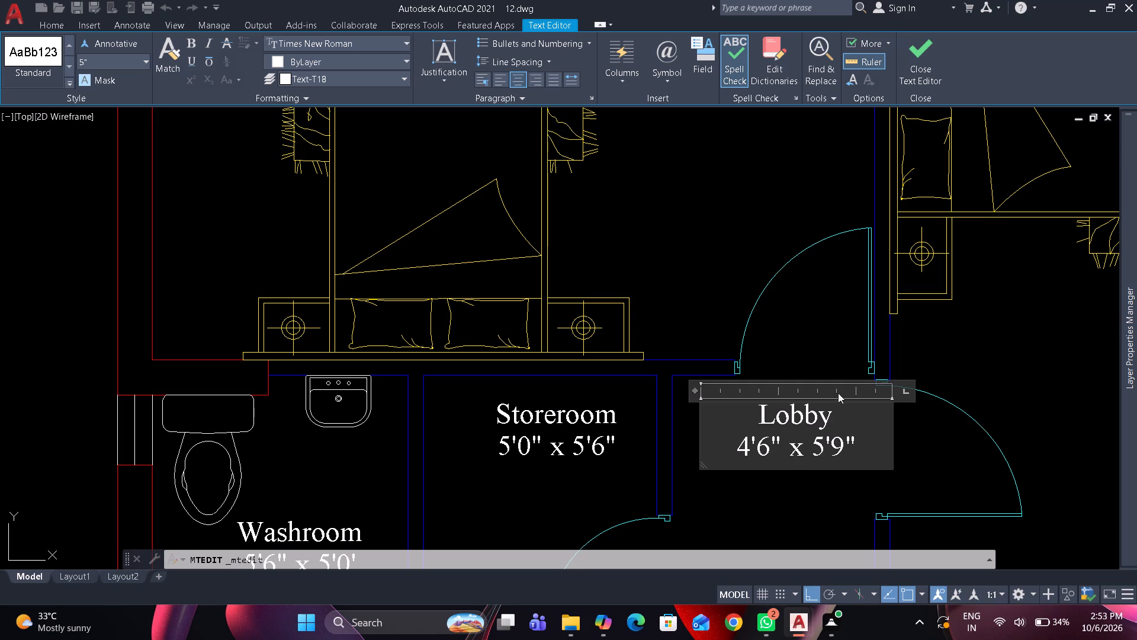
pyautogui.click(691, 315)
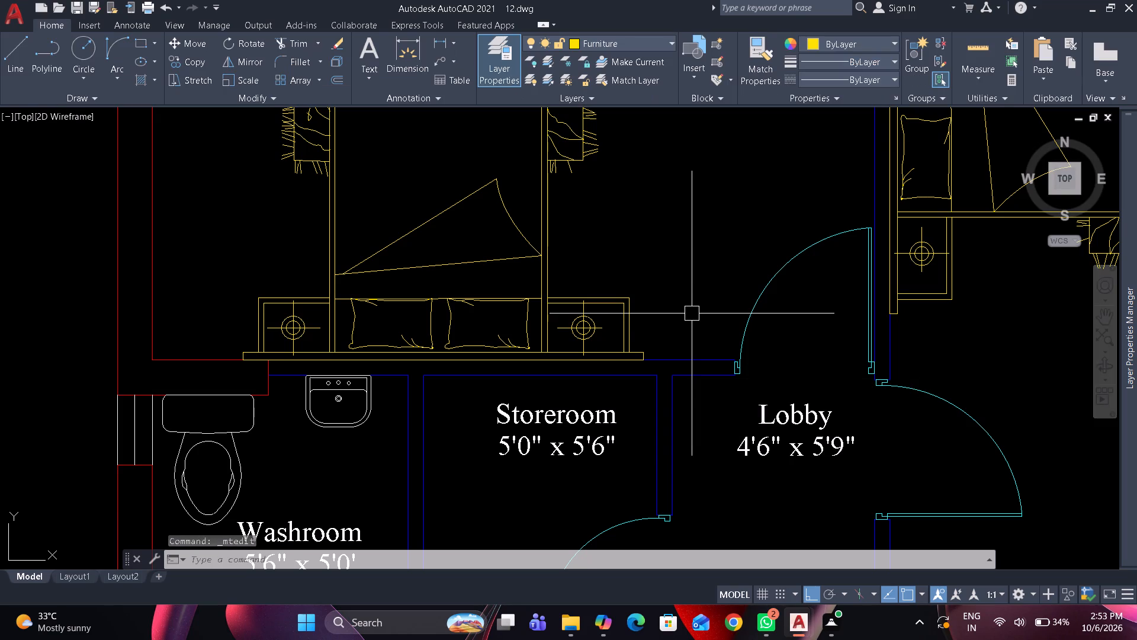
pyautogui.scroll(-2, 690, 301)
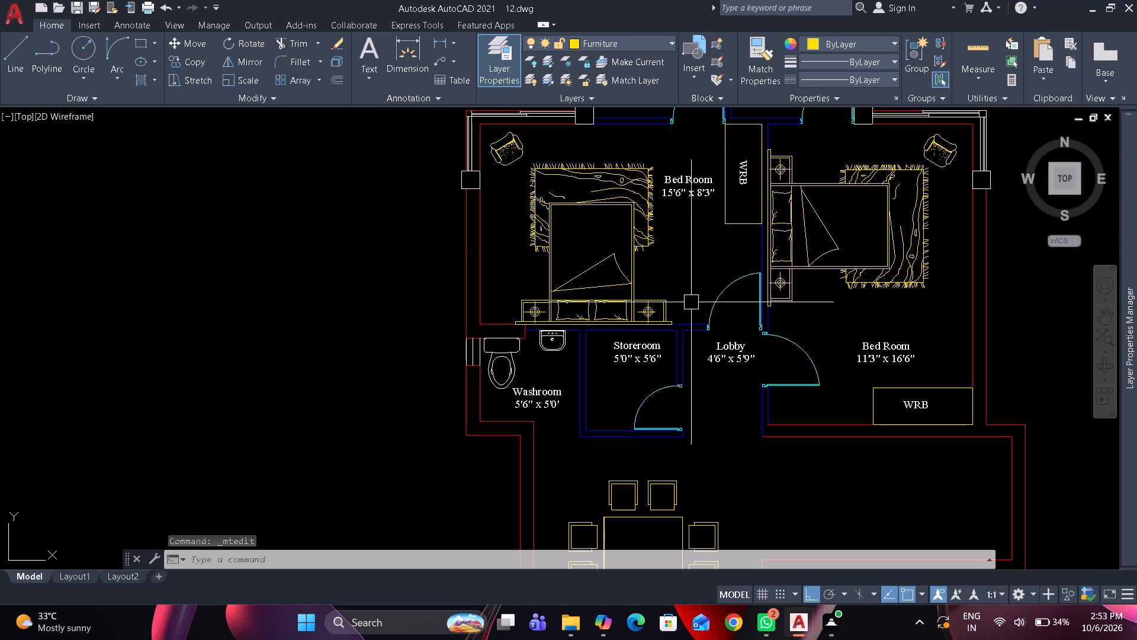
# Copy the Storeroom label straight down about 6'-1" into the clear floor just above the dining table.
pyautogui.moveTo(694, 340); pyautogui.dragTo(692, 284, button='middle')
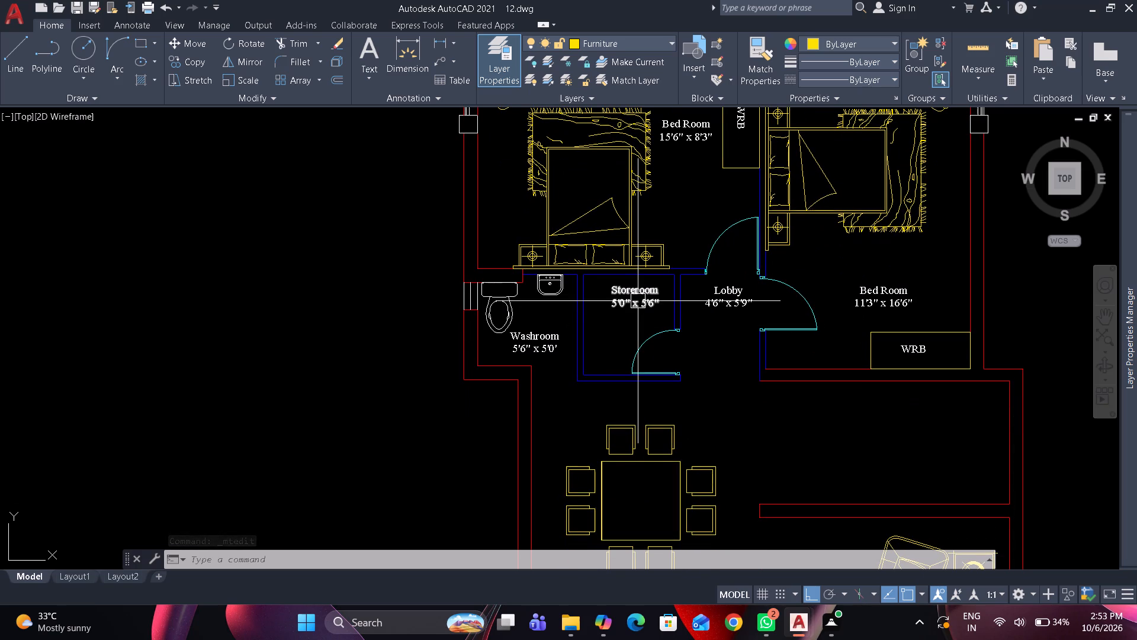
pyautogui.click(638, 301)
pyautogui.write('co')
pyautogui.press('space')
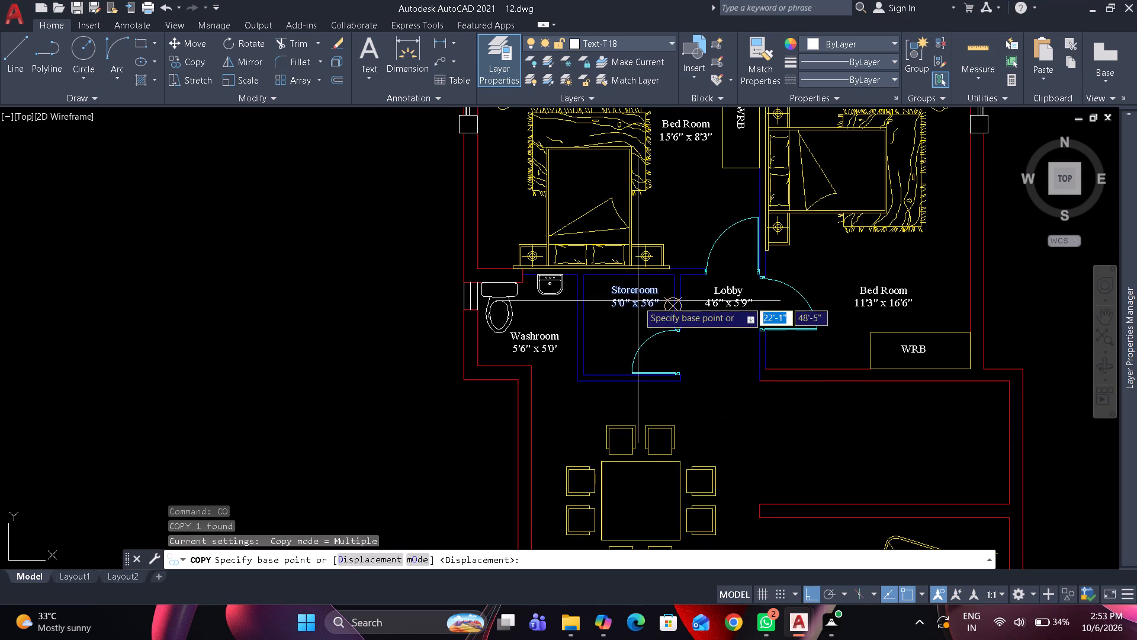
pyautogui.click(638, 301)
pyautogui.moveTo(650, 368); pyautogui.dragTo(660, 245, button='middle')
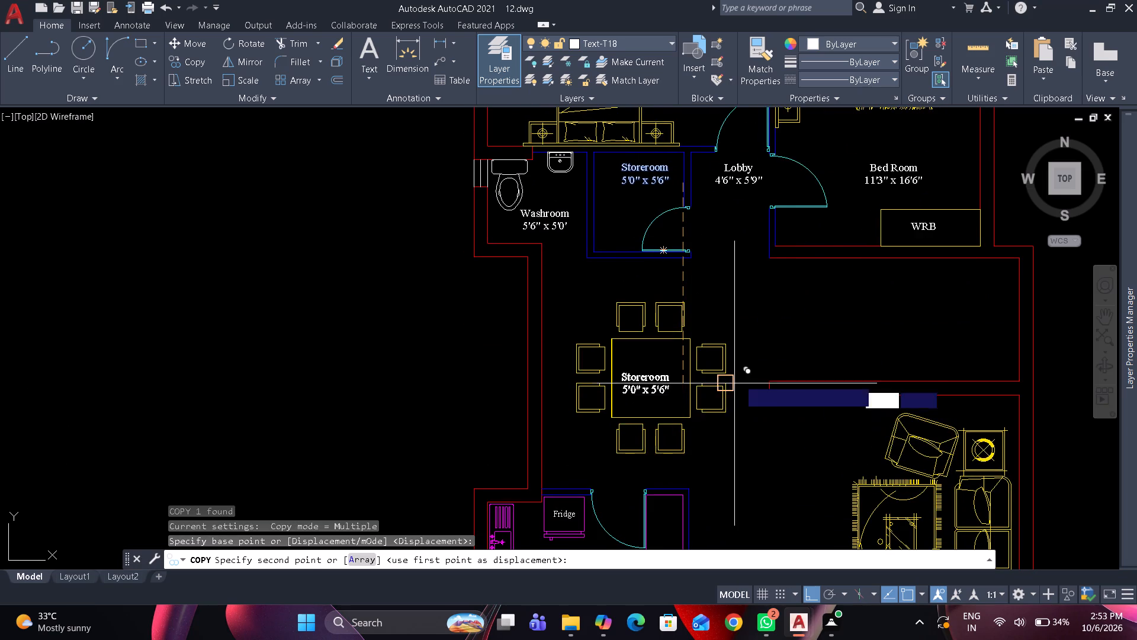
pyautogui.scroll(-1, 740, 379)
pyautogui.scroll(2, 747, 326)
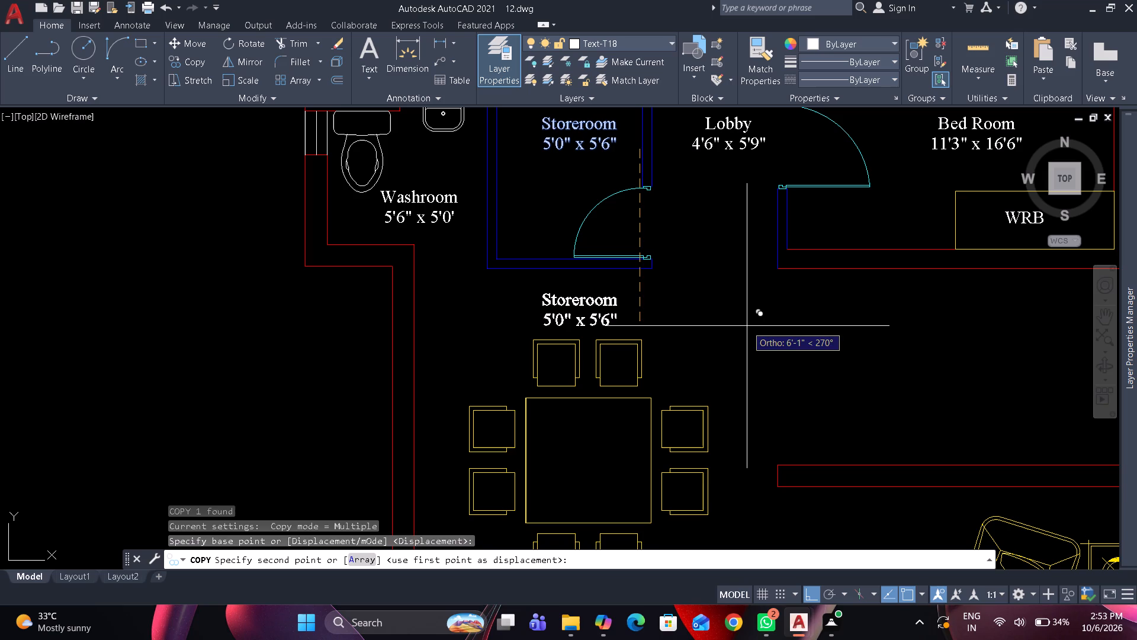
pyautogui.click(747, 326)
pyautogui.press('space')
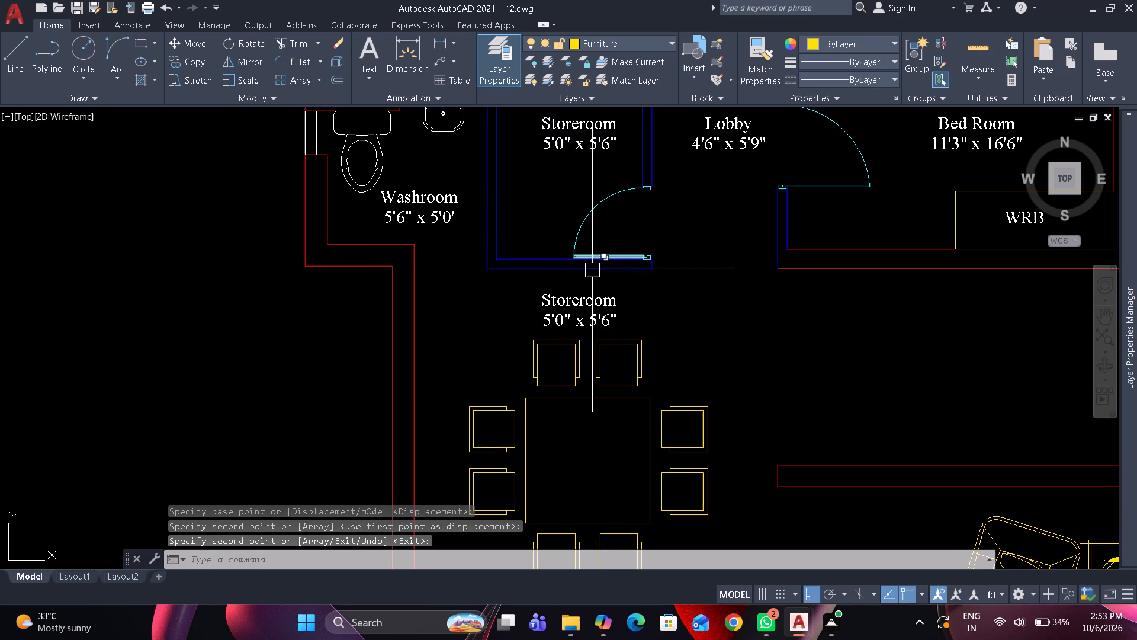
# Replace the Storeroom label copy above the dining table with Dinning and the size line 12'6" x 12'9".
pyautogui.doubleClick(595, 312)
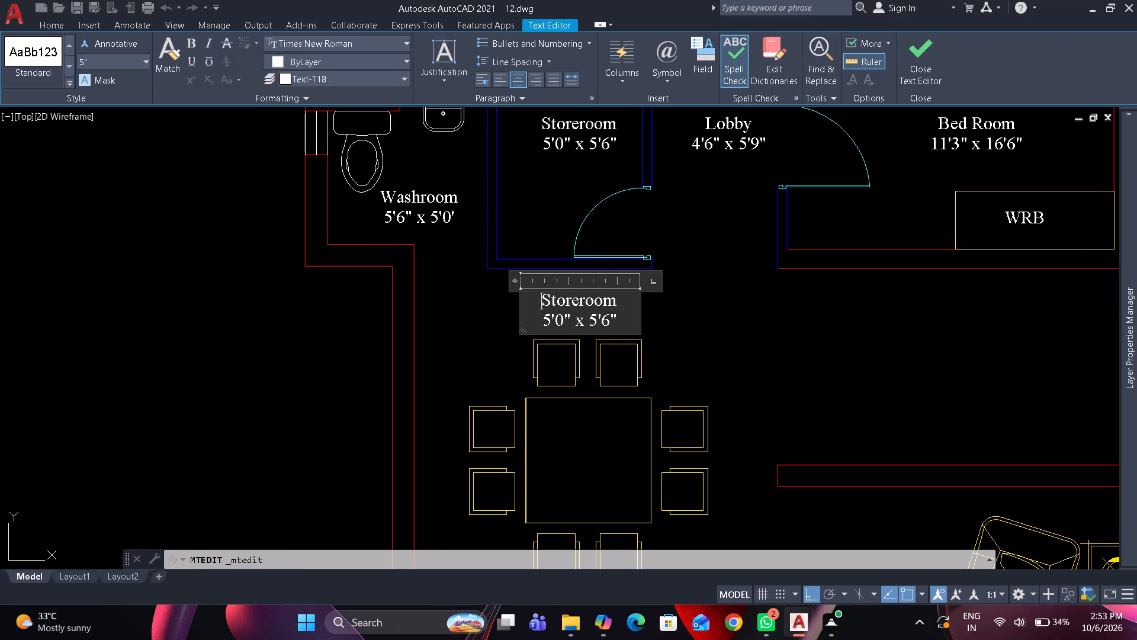
pyautogui.hotkey('ctrl', 'a')
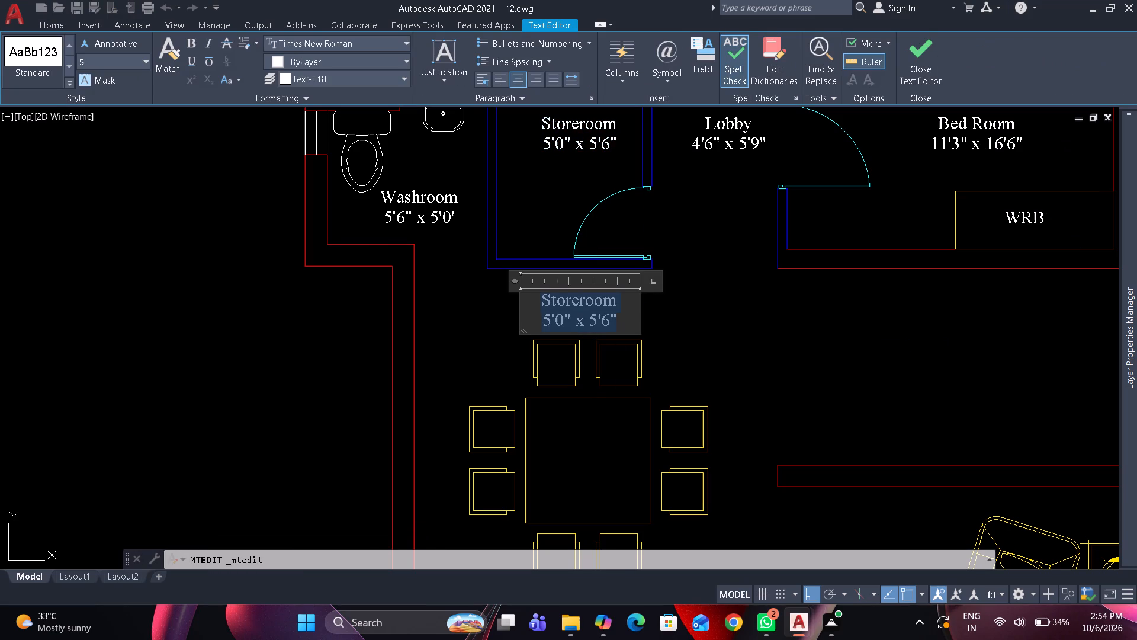
pyautogui.write('Dinning')
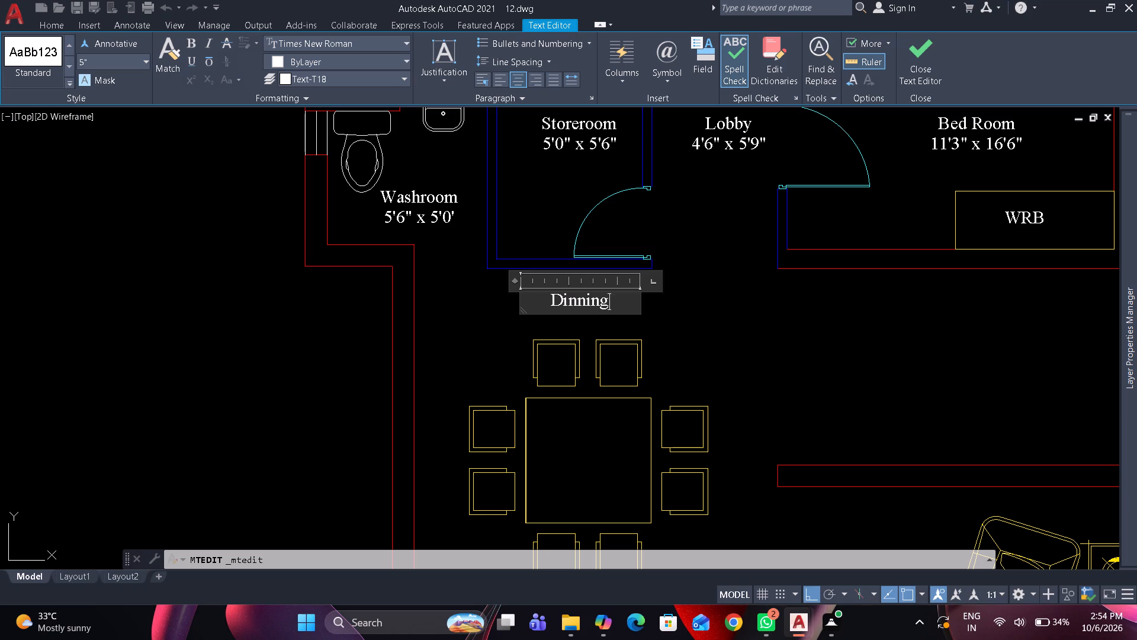
pyautogui.press('Return')
pyautogui.write("12'")
pyautogui.write('6"')
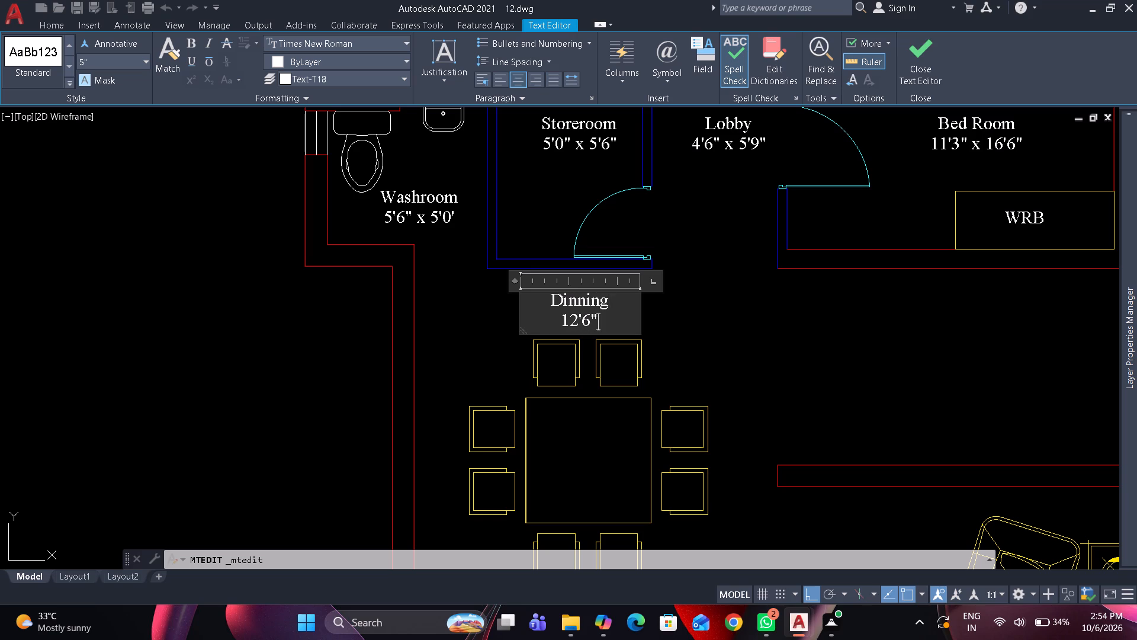
pyautogui.press('space')
pyautogui.press('space')
pyautogui.press('BackSpace')
pyautogui.press('BackSpace')
pyautogui.press('space')
pyautogui.write('x')
pyautogui.press('space')
pyautogui.write('12')
pyautogui.write('\'9"')
pyautogui.click(694, 363)
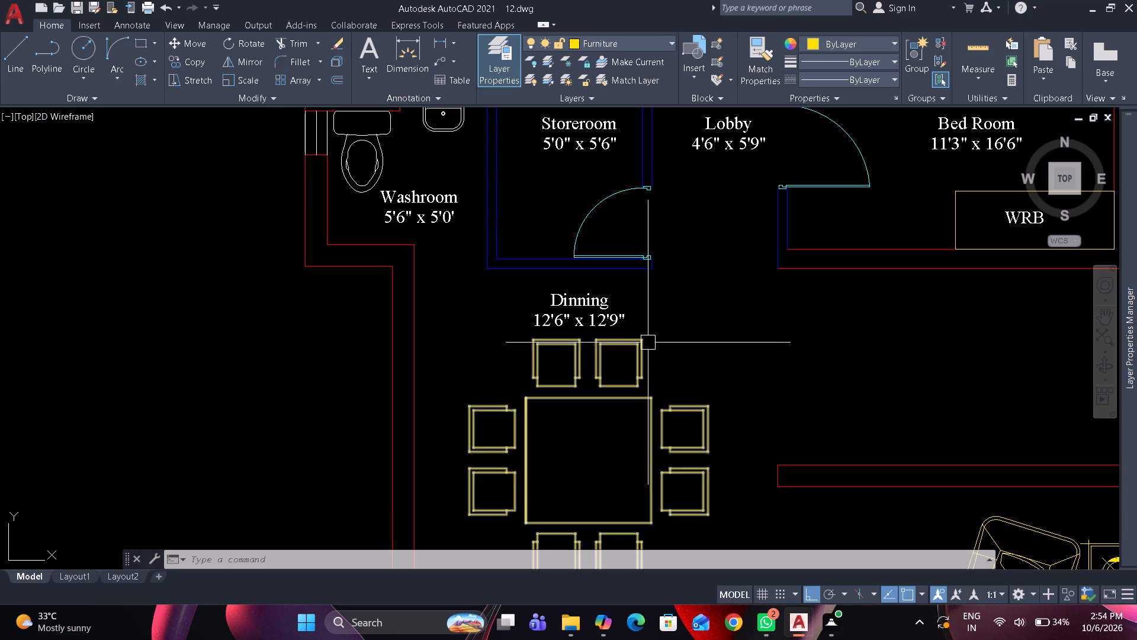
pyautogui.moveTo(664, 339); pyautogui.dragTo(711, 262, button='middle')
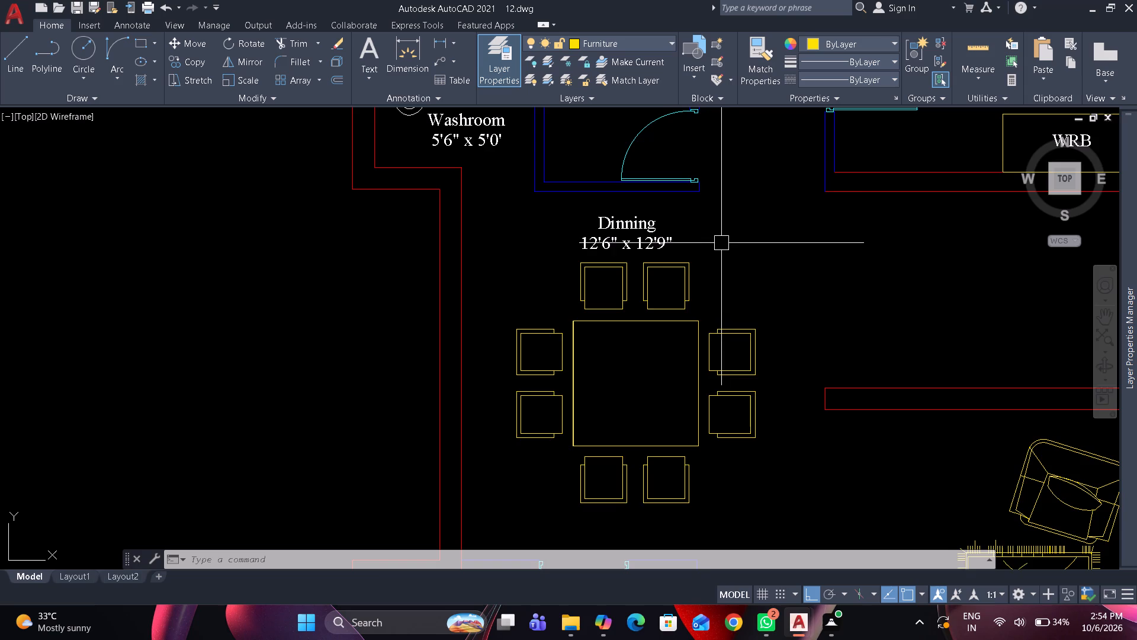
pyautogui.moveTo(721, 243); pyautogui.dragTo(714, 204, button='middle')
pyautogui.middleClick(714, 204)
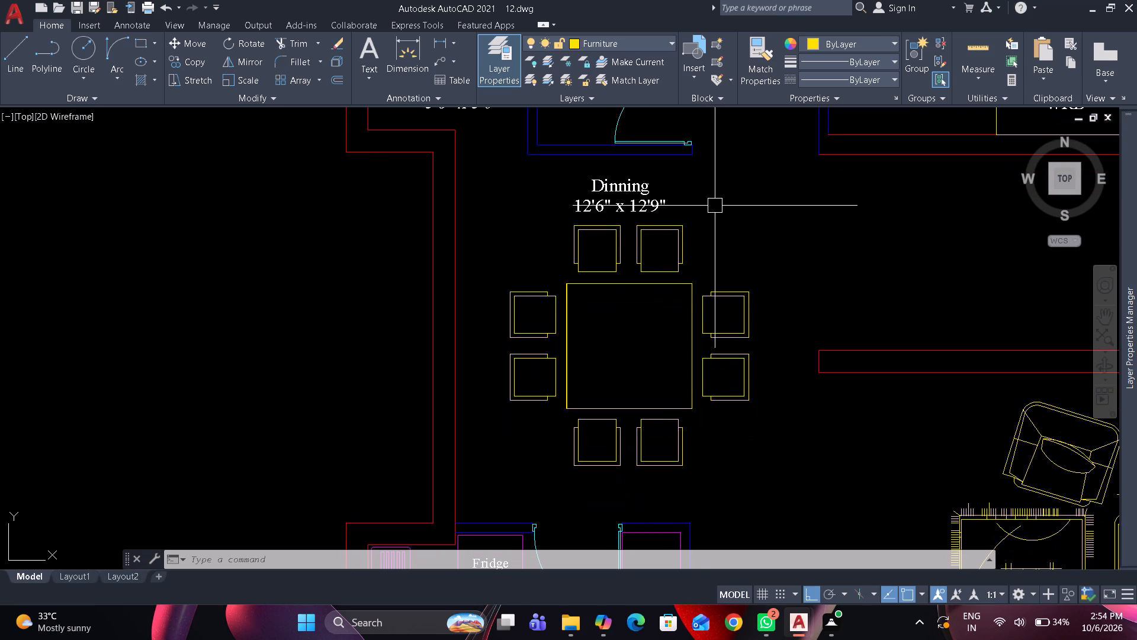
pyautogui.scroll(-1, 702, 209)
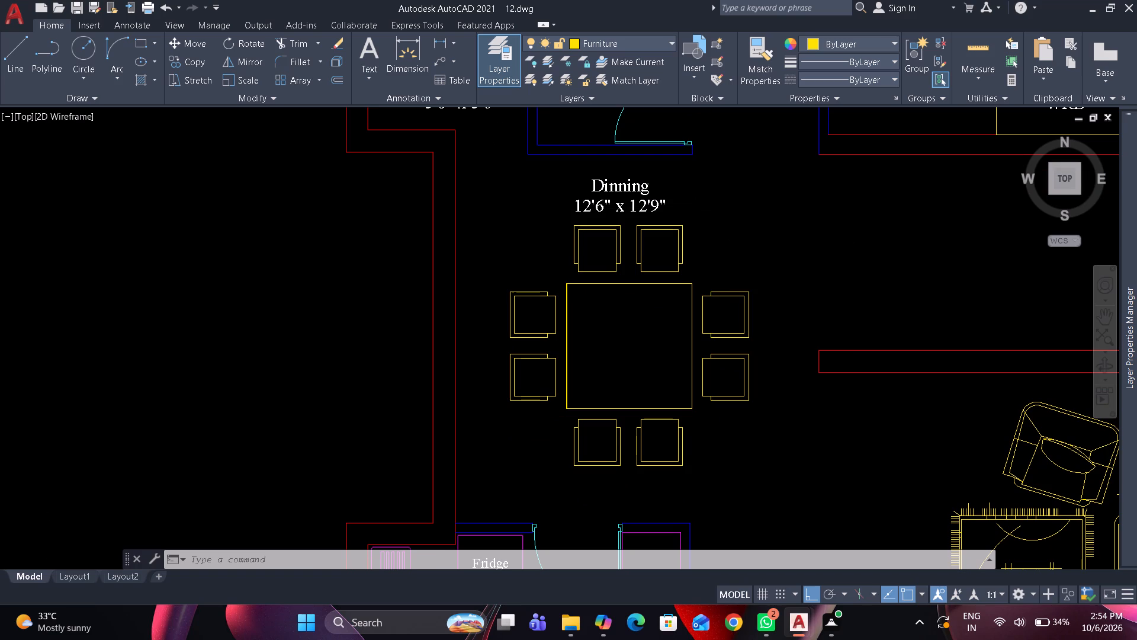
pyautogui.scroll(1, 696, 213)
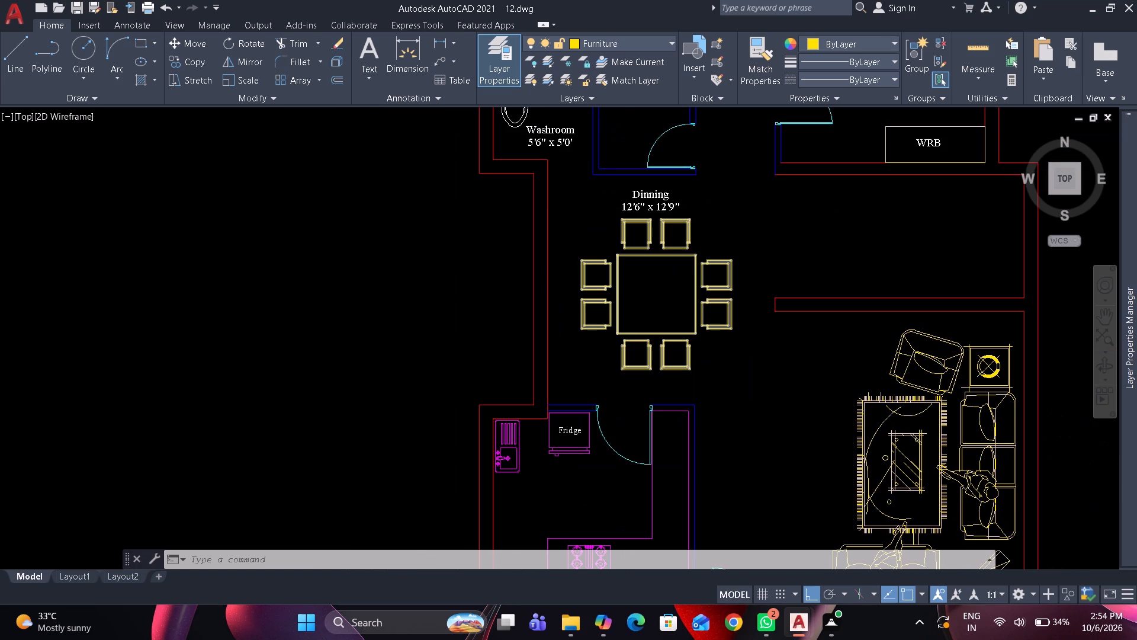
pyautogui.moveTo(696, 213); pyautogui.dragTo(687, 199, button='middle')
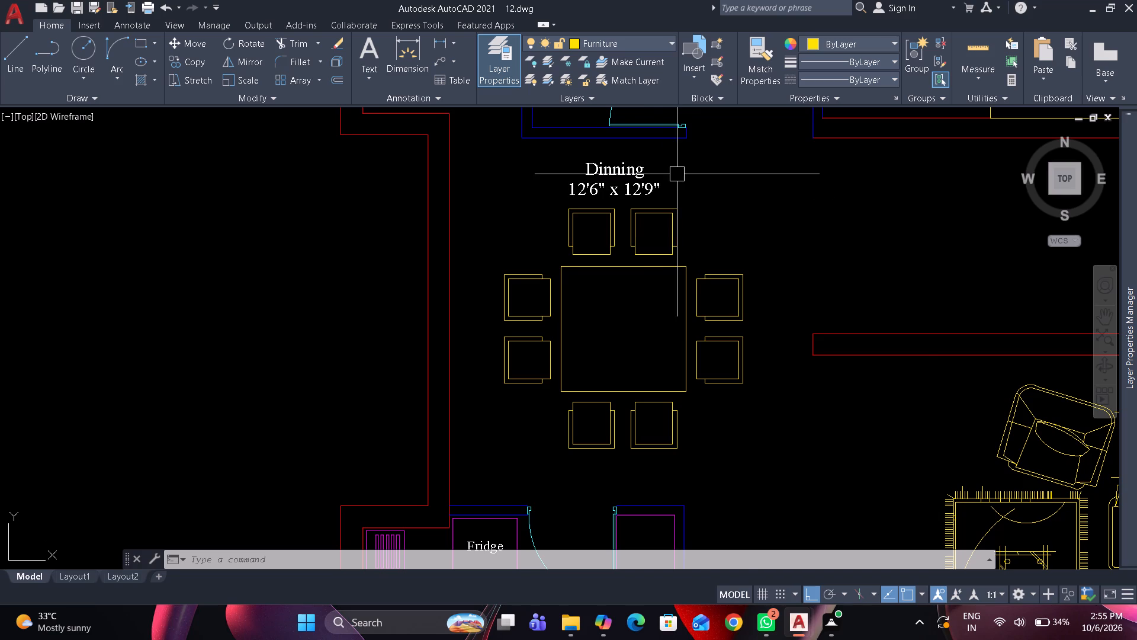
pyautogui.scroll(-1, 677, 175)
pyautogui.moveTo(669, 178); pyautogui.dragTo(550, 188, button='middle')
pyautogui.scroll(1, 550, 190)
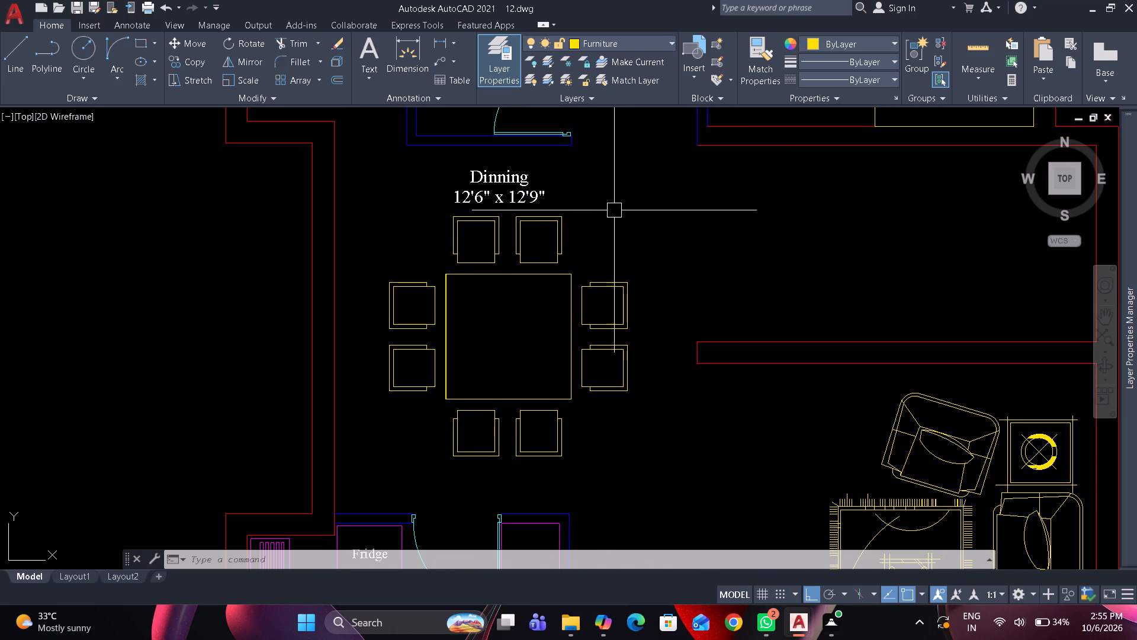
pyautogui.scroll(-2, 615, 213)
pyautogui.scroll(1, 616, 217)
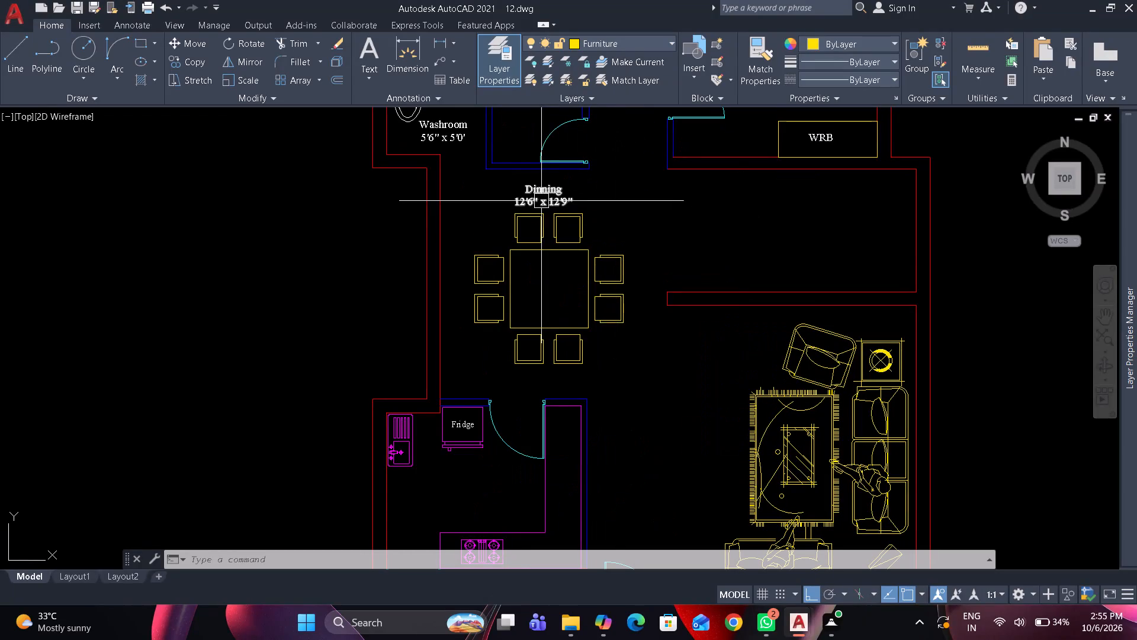
# Copy the Dinning label, with Ortho off, onto the open floor between the kitchen wall and the sofa-set rug.
pyautogui.click(541, 201)
pyautogui.press('c')
pyautogui.press('o')
pyautogui.press('space')
pyautogui.click(539, 188)
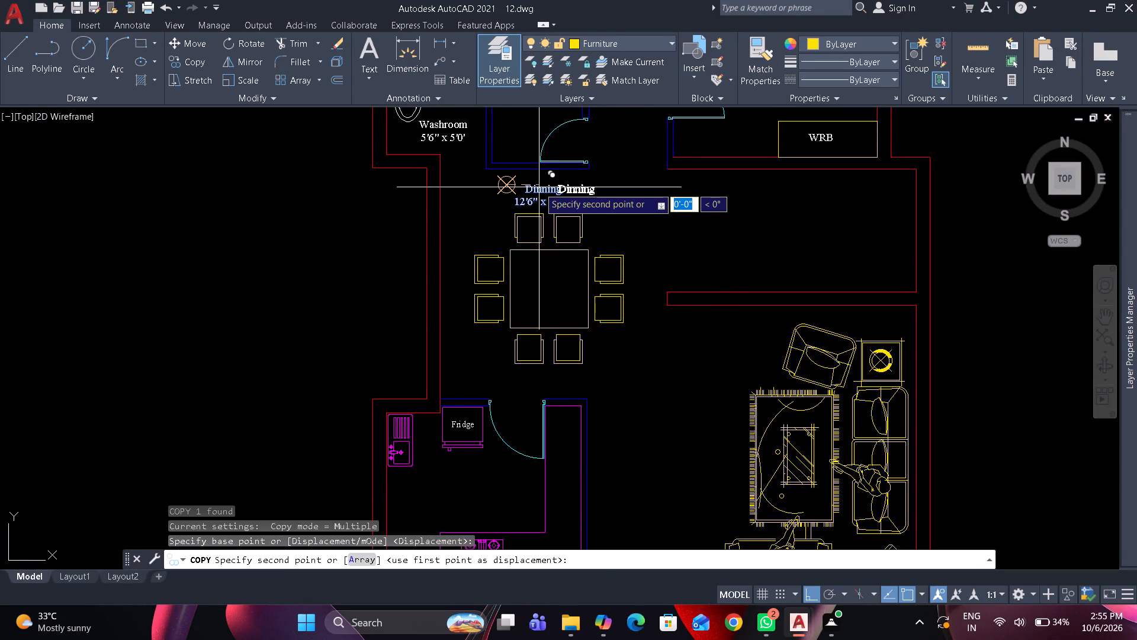
pyautogui.scroll(-1, 539, 187)
pyautogui.press('F8')
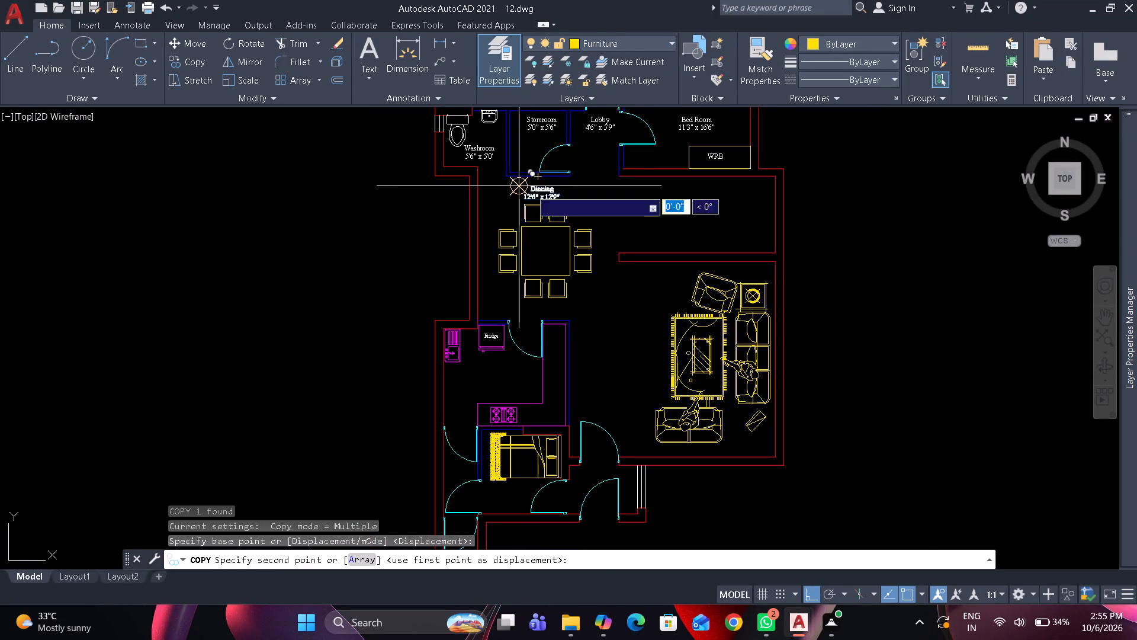
pyautogui.scroll(1, 641, 347)
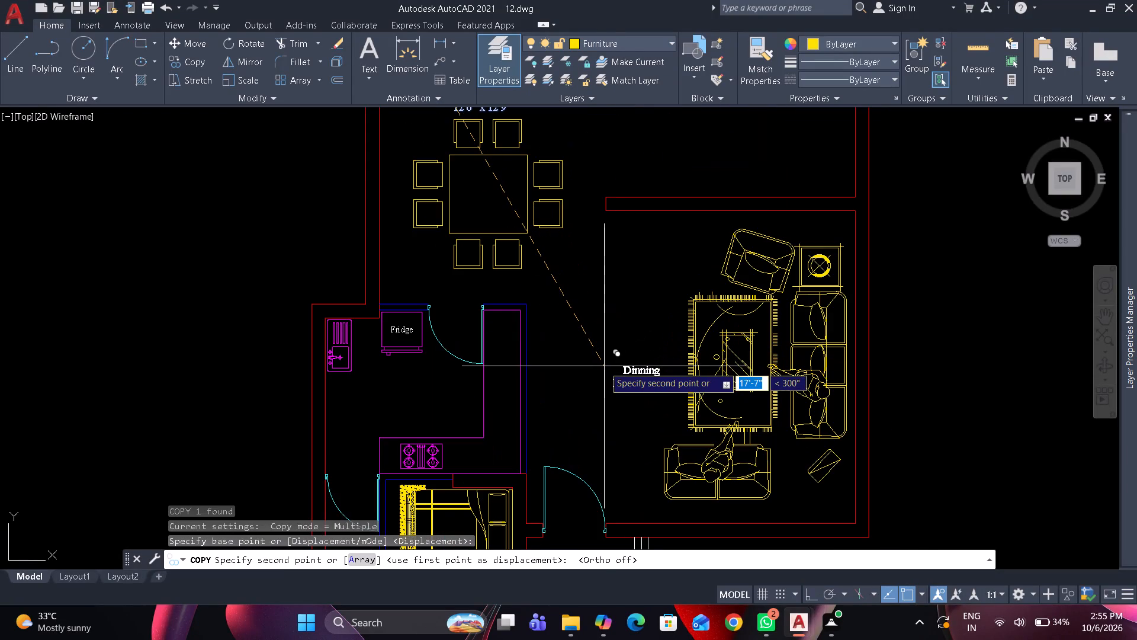
pyautogui.click(604, 366)
pyautogui.press('space')
# Replace the Dinning label copy beside the sofa-set rug with Living and the size line 16' x 17'3".
pyautogui.scroll(1, 618, 373)
pyautogui.doubleClick(634, 369)
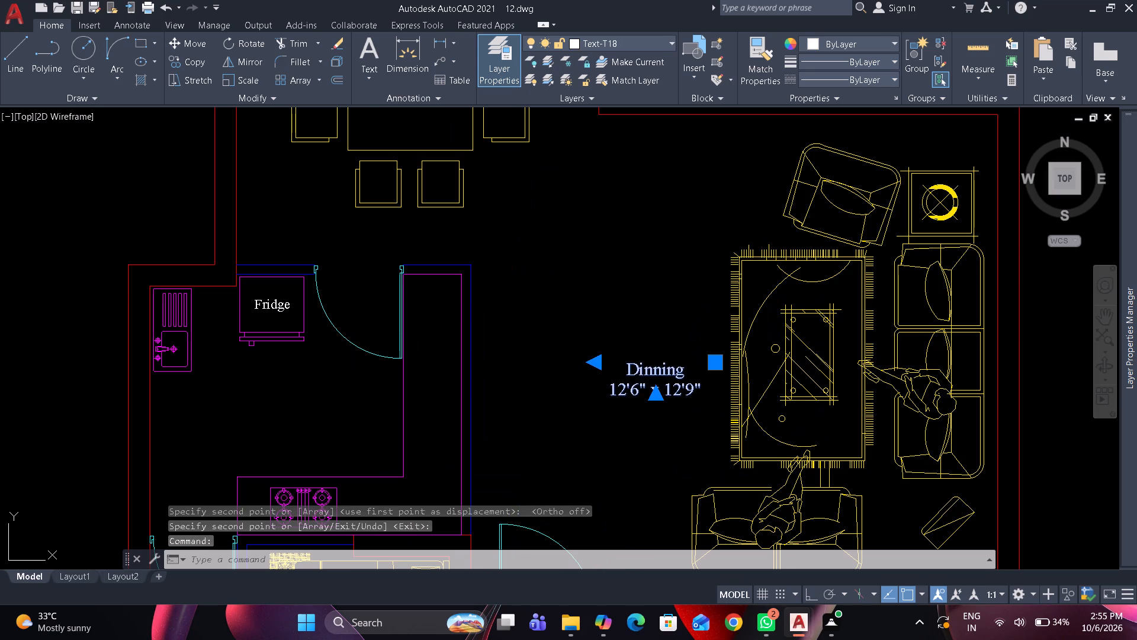
pyautogui.hotkey('ctrl', 'a')
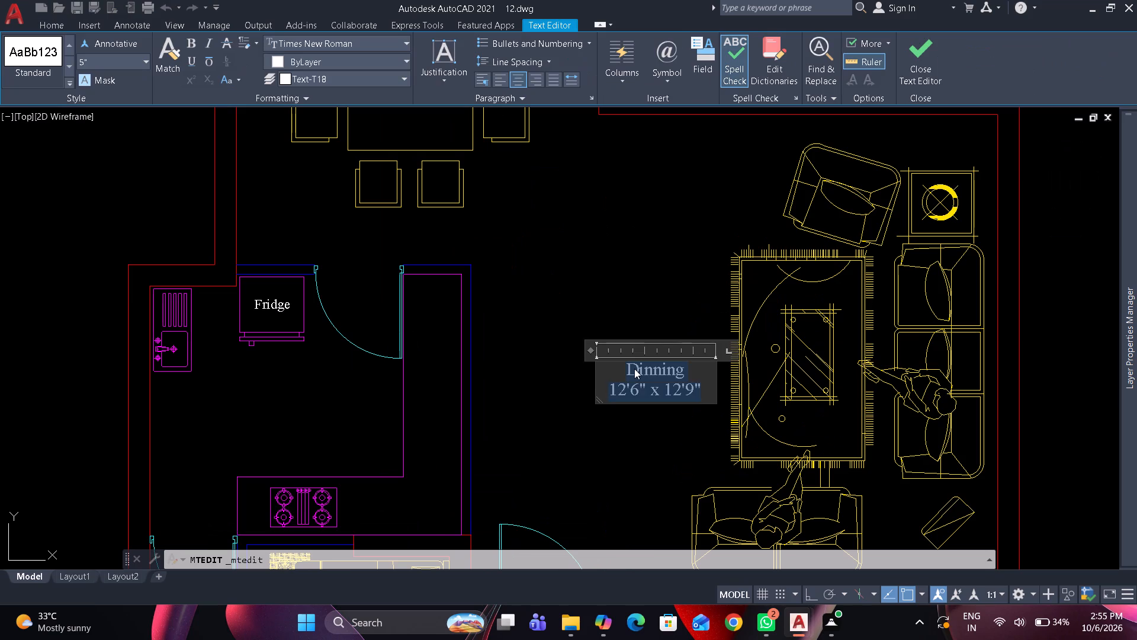
pyautogui.write('Living')
pyautogui.press('space')
pyautogui.press('BackSpace')
pyautogui.press('Return')
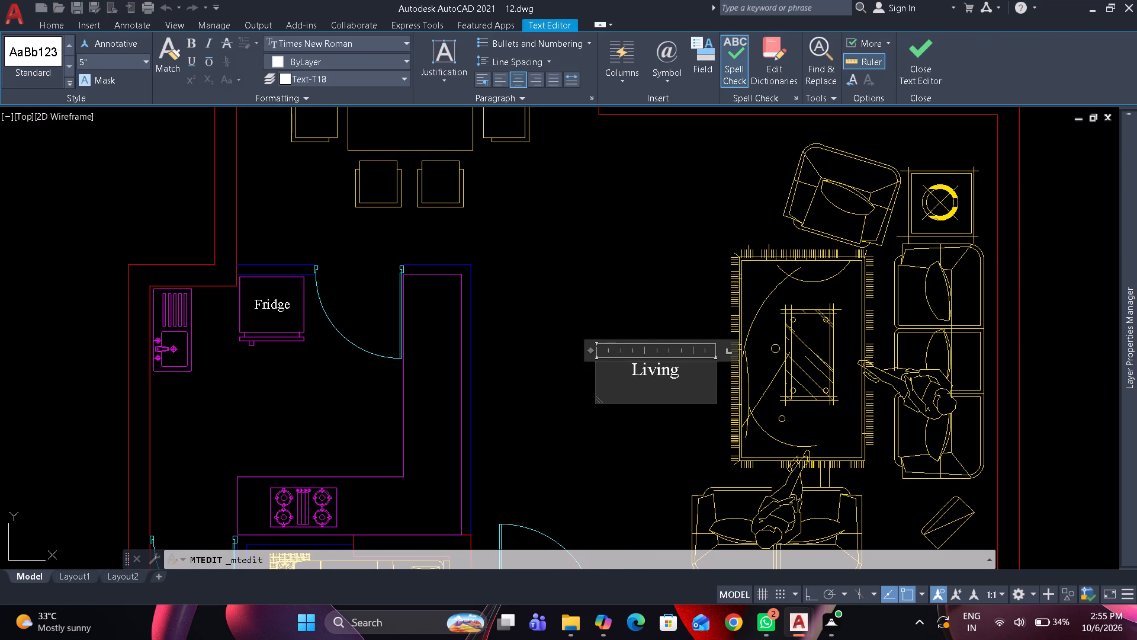
pyautogui.press('1')
pyautogui.press('6')
pyautogui.press("'")
pyautogui.press('space')
pyautogui.write('x')
pyautogui.press('space')
pyautogui.write("17'")
pyautogui.write("3'")
pyautogui.press('BackSpace')
pyautogui.hotkey('shift', '"')
pyautogui.click(592, 267)
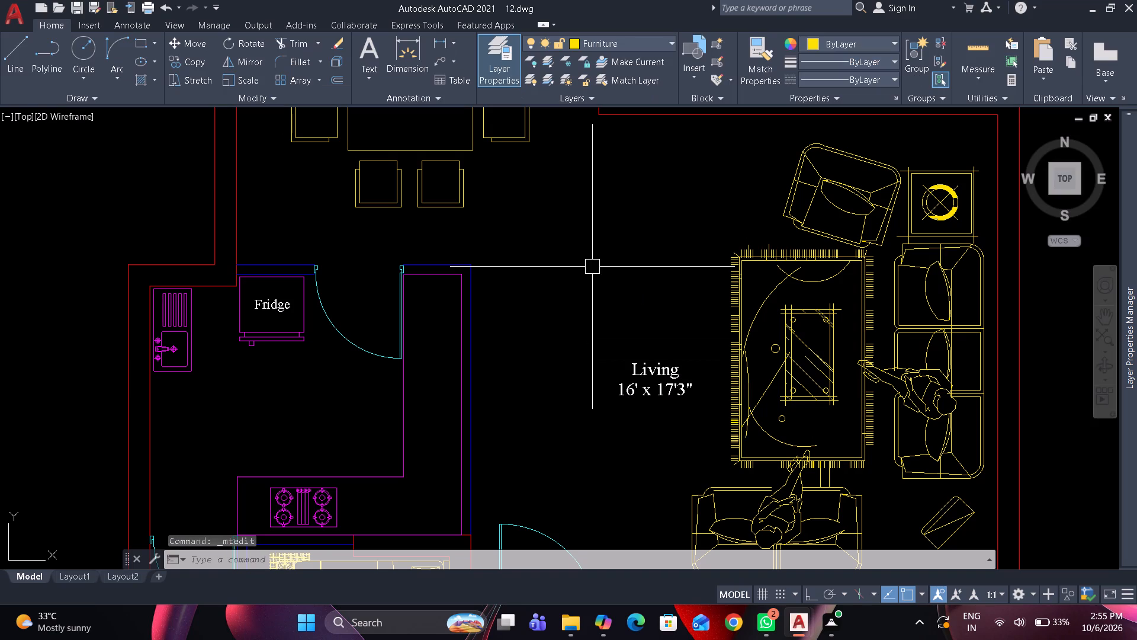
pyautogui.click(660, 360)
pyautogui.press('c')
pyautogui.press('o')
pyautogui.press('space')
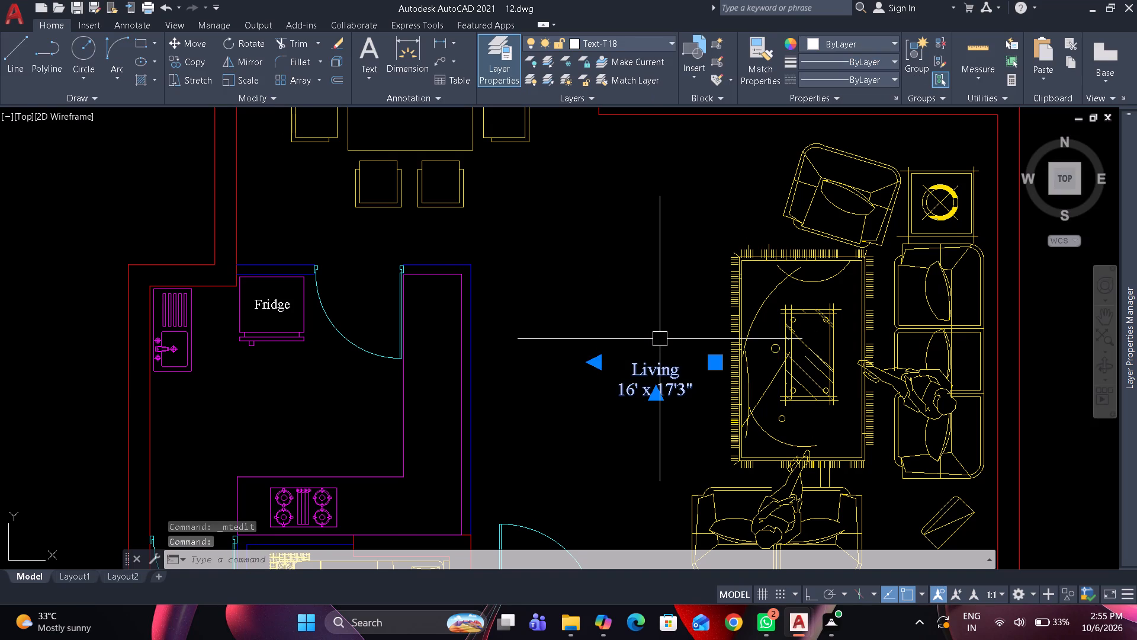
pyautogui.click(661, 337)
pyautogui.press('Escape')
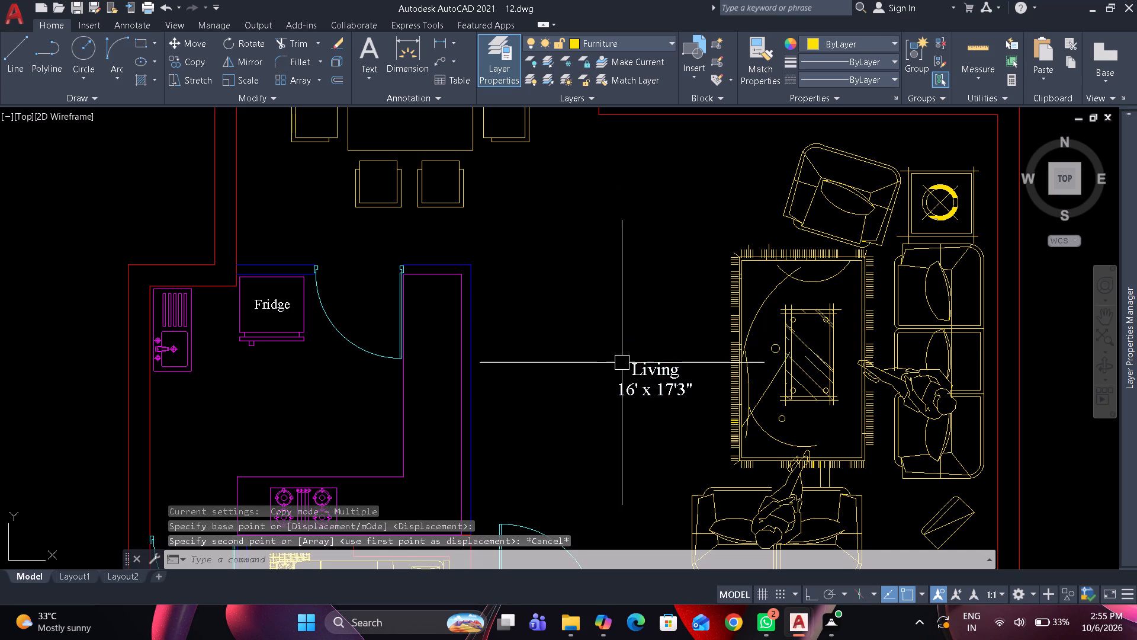
# Nudge the Living label slightly straight down on the open floor beside the rug.
pyautogui.moveTo(624, 370); pyautogui.dragTo(621, 364)
pyautogui.click(575, 430)
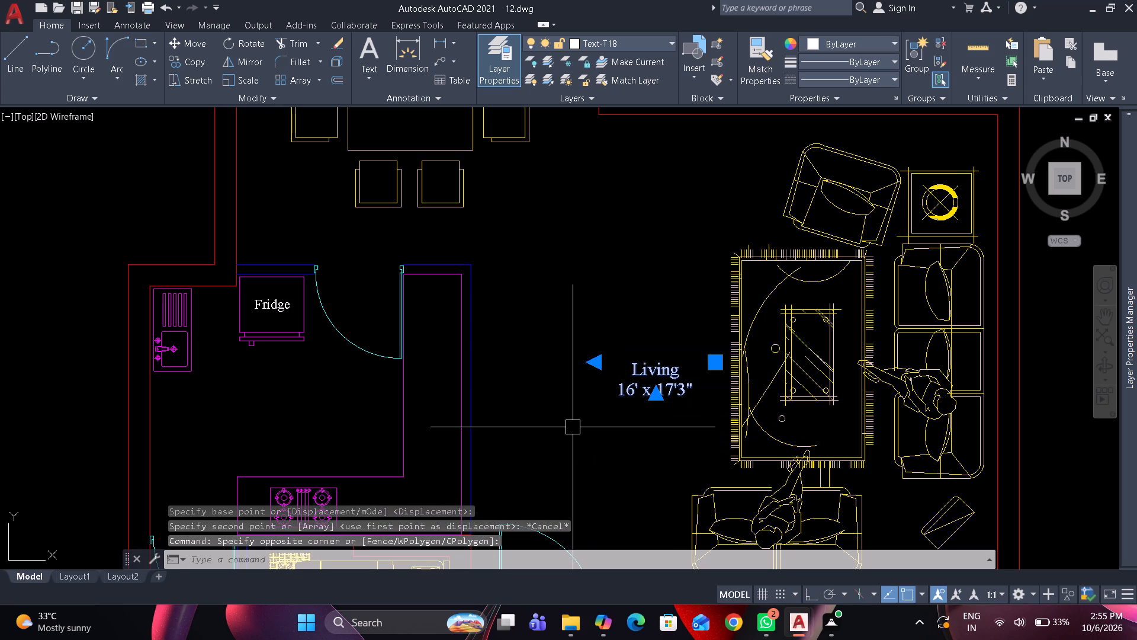
pyautogui.hotkey('ctrl', 'Down')
pyautogui.hotkey('ctrl', 'Down')
pyautogui.hotkey('ctrl', 'Down')
pyautogui.hotkey('ctrl', 'Down')
pyautogui.hotkey('ctrl', 'Down')
pyautogui.hotkey('ctrl', 'Down')
pyautogui.hotkey('ctrl', 'Down')
pyautogui.hotkey('ctrl', 'Down')
pyautogui.hotkey('ctrl', 'Down')
pyautogui.hotkey('ctrl', 'Down')
pyautogui.hotkey('ctrl', 'Down')
pyautogui.hotkey('ctrl', 'Down')
pyautogui.hotkey('ctrl', 'Down')
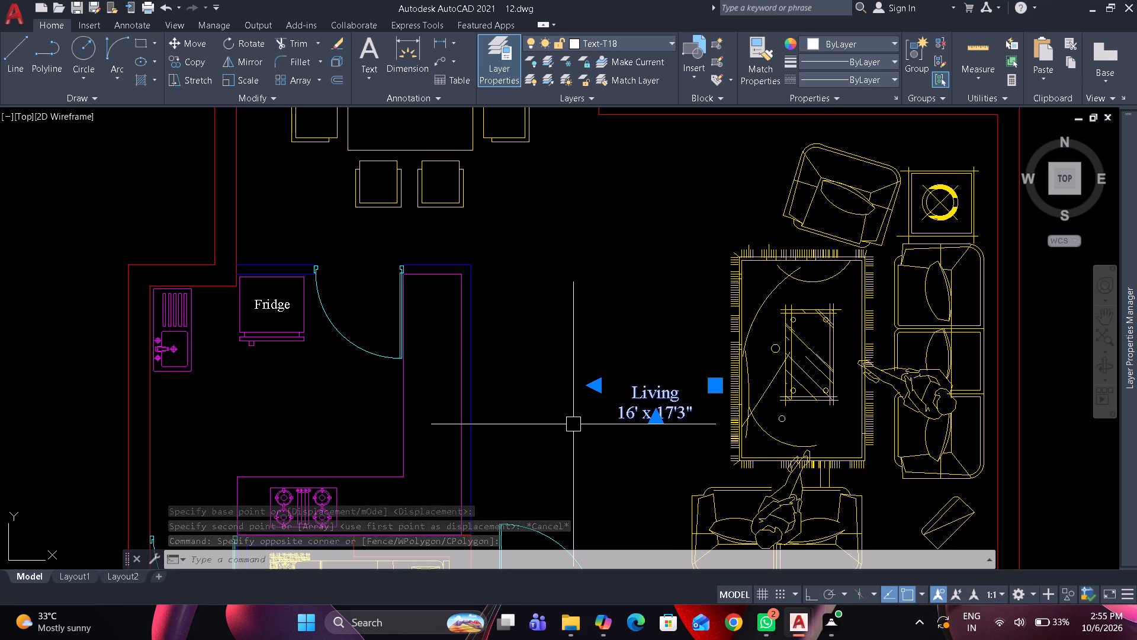
# Copy the Living label horizontally, with Ortho on, into the kitchen between the fridge and the stove.
pyautogui.press('F8')
pyautogui.press('c')
pyautogui.press('o')
pyautogui.press('space')
pyautogui.moveTo(647, 361); pyautogui.dragTo(634, 363)
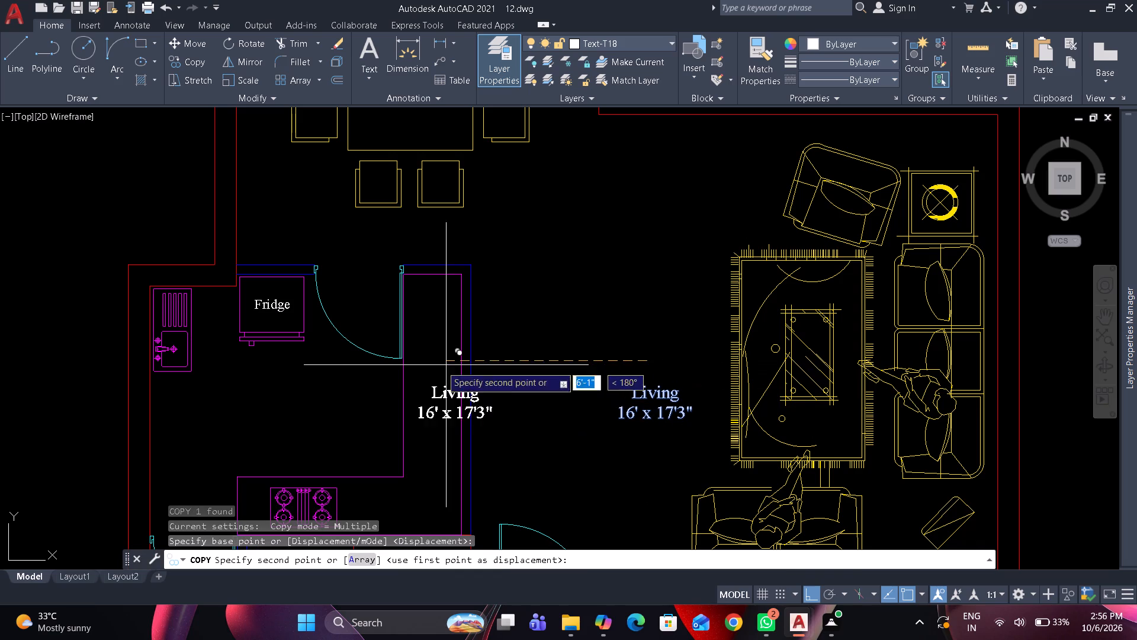
pyautogui.click(288, 404)
pyautogui.press('space')
# Replace the Living label copy in the kitchen with Kitchen and the size line 10'9" x 9'0".
pyautogui.doubleClick(295, 401)
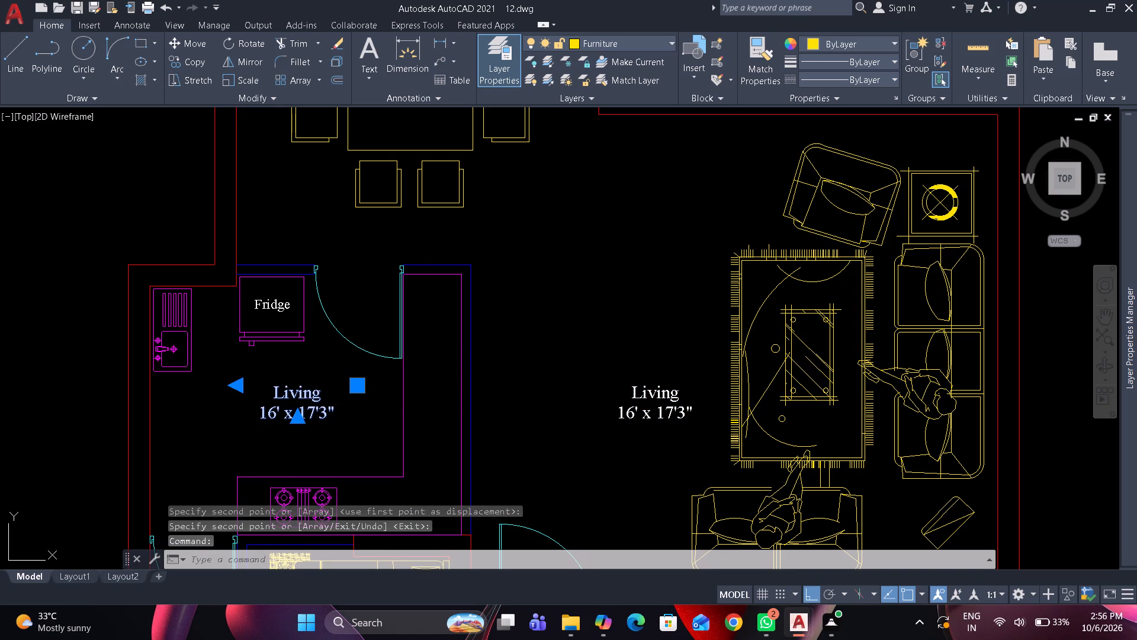
pyautogui.hotkey('ctrl', 'a')
pyautogui.write('Kitchen')
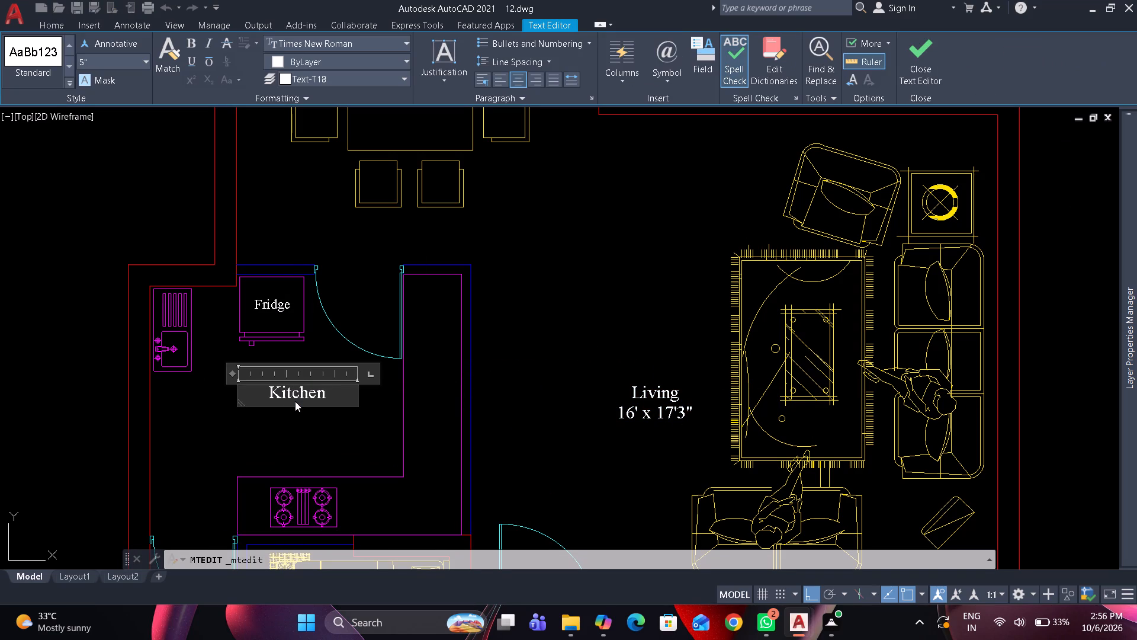
pyautogui.press('Return')
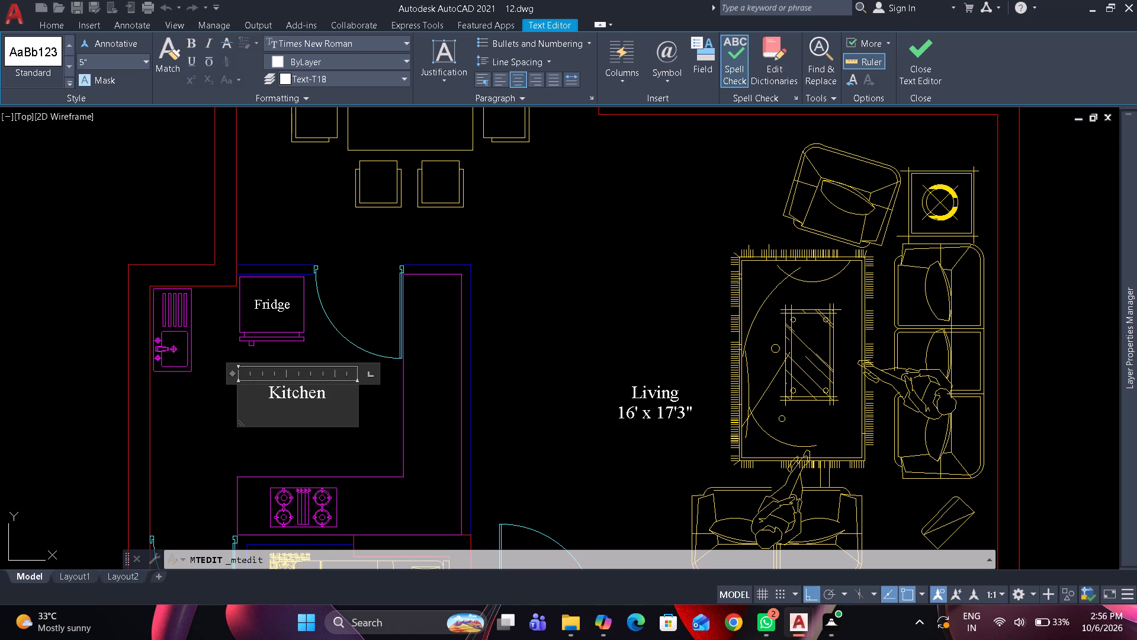
pyautogui.write('10')
pyautogui.press("'")
pyautogui.press('9')
pyautogui.hotkey('shift', '"')
pyautogui.press('space')
pyautogui.press('space')
pyautogui.press('BackSpace')
pyautogui.write('x')
pyautogui.press('space')
pyautogui.write("9'")
pyautogui.write('0"')
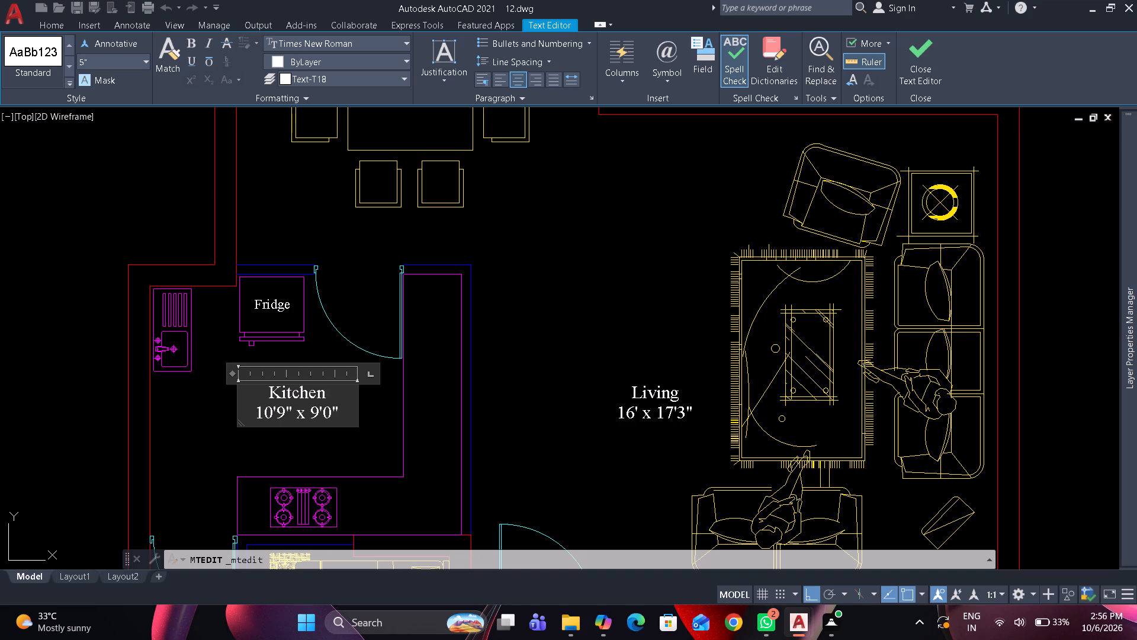
pyautogui.click(352, 313)
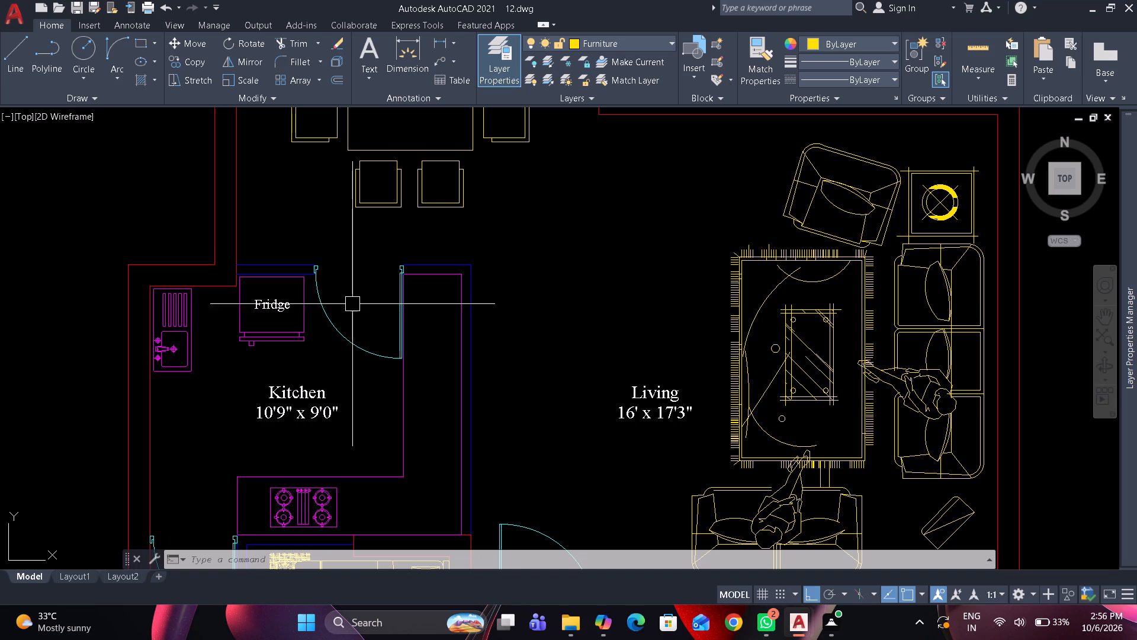
# Copy the Kitchen label straight down into the small bedroom, on the open floor just below the bed.
pyautogui.click(317, 392)
pyautogui.write('co')
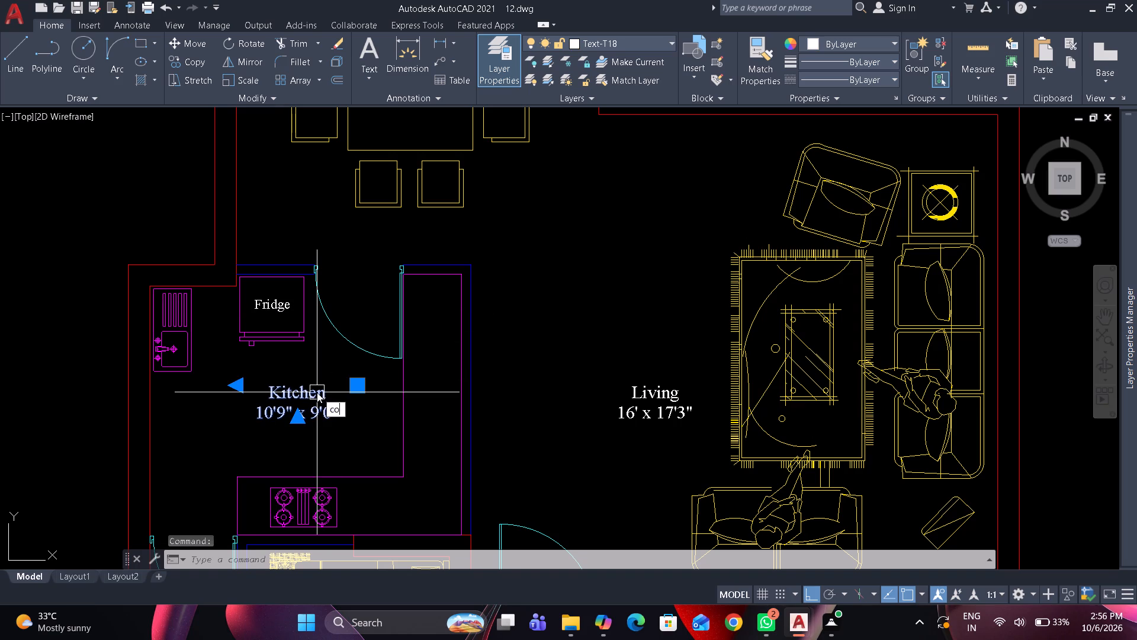
pyautogui.press('space')
pyautogui.click(275, 392)
pyautogui.scroll(-2, 275, 392)
pyautogui.moveTo(275, 392); pyautogui.dragTo(274, 249, button='middle')
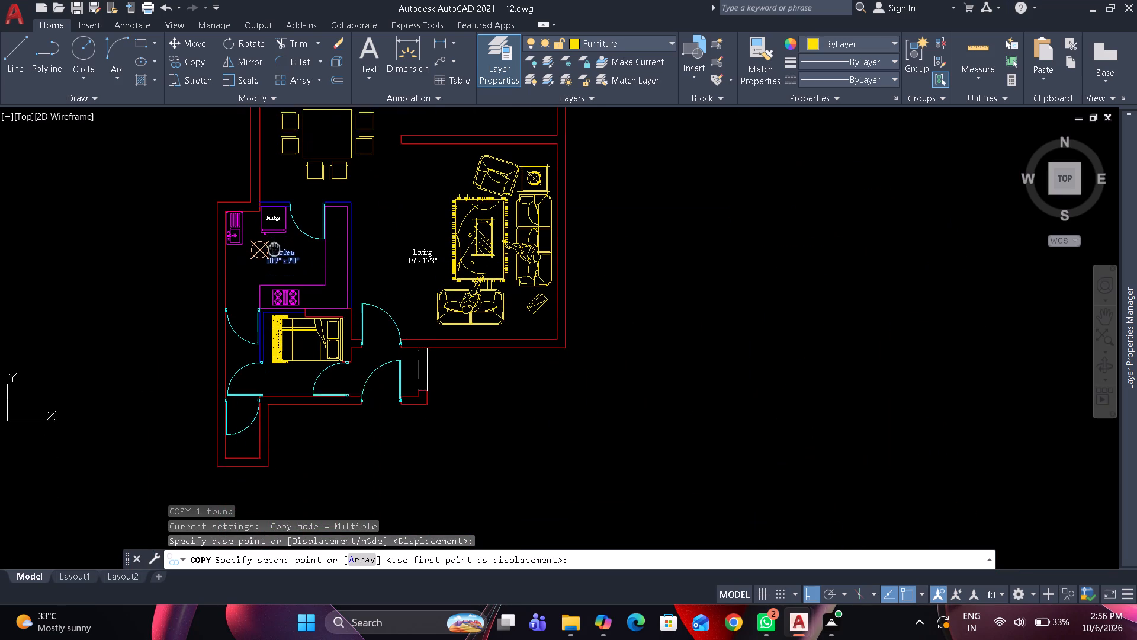
pyautogui.moveTo(274, 249); pyautogui.dragTo(275, 232, button='middle')
pyautogui.scroll(3, 289, 365)
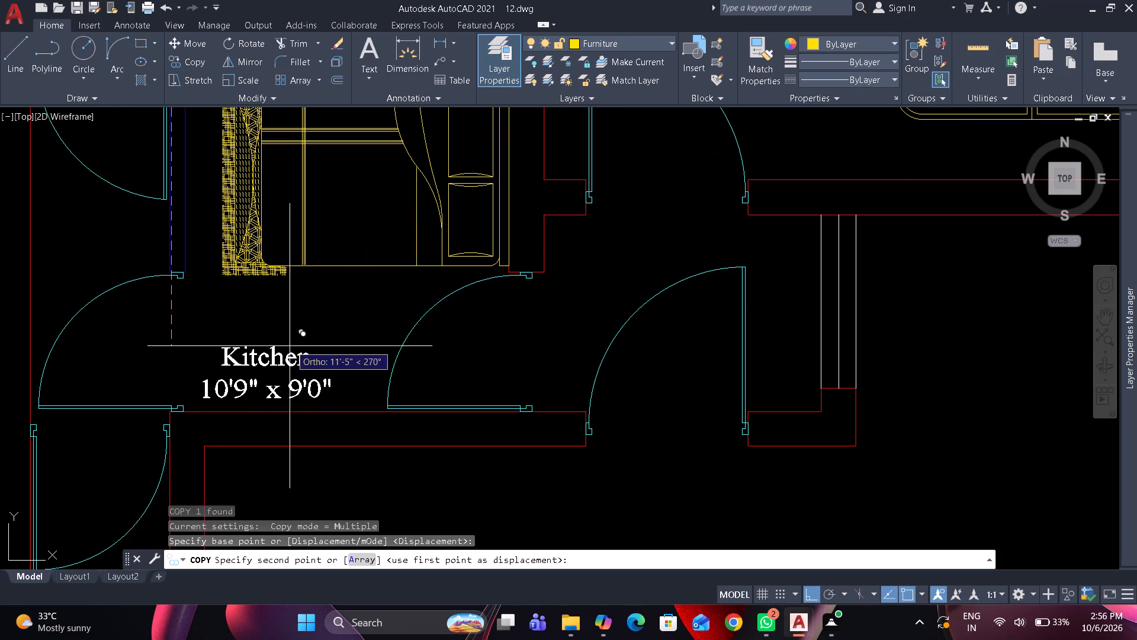
pyautogui.click(311, 314)
pyautogui.press('space')
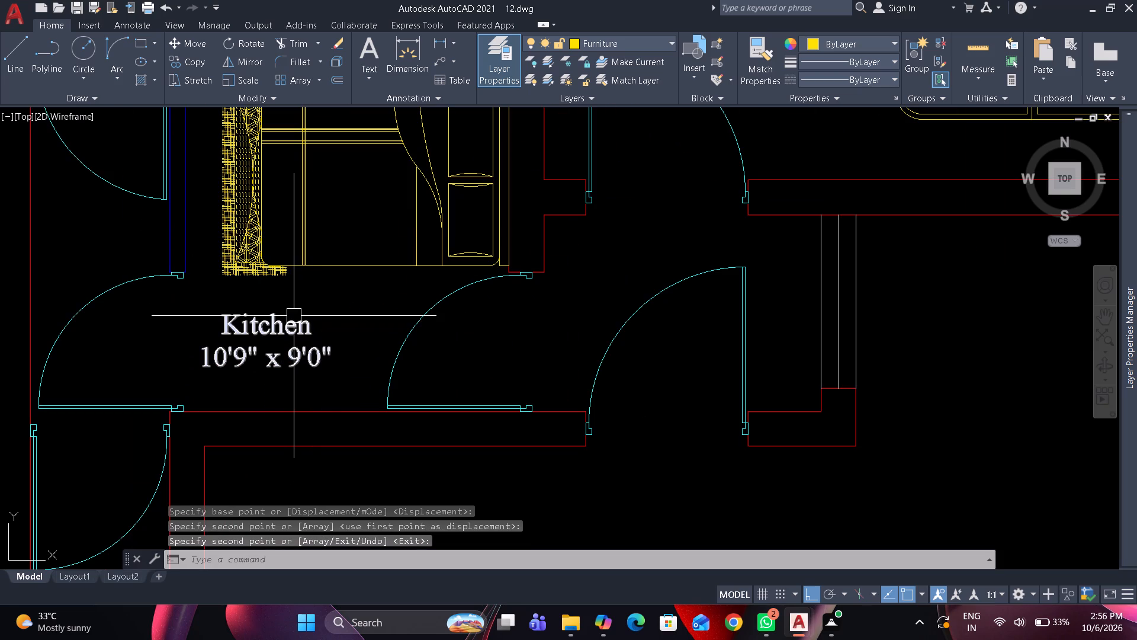
# Nudge both Kitchen labels, in the kitchen and below the bed, slightly to the right together.
pyautogui.click(290, 317)
pyautogui.scroll(-2, 289, 317)
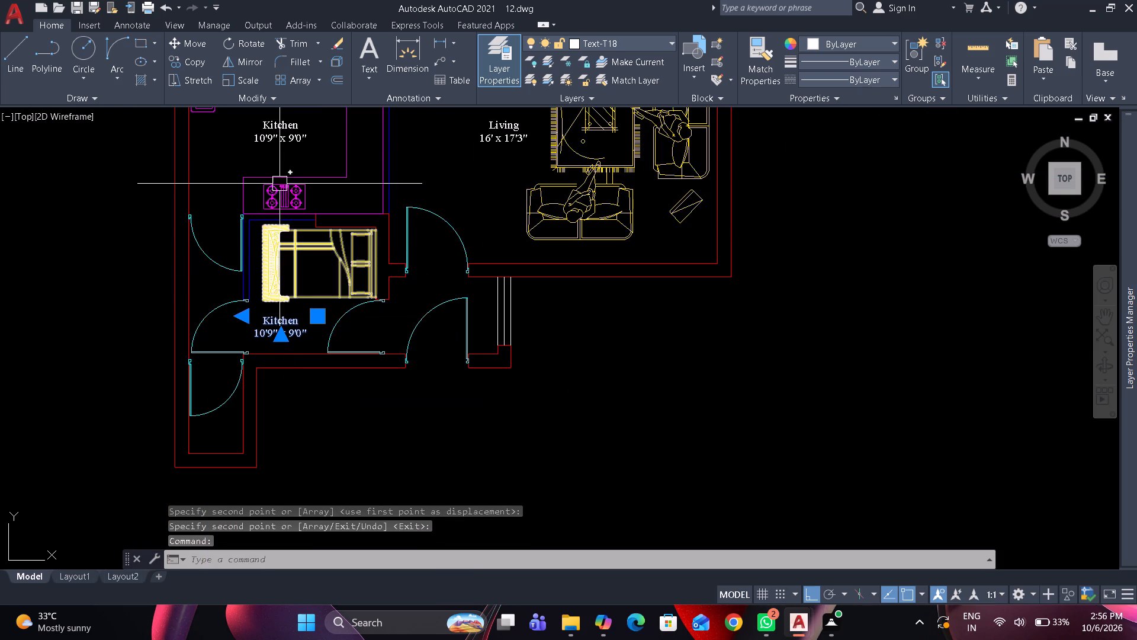
pyautogui.click(284, 137)
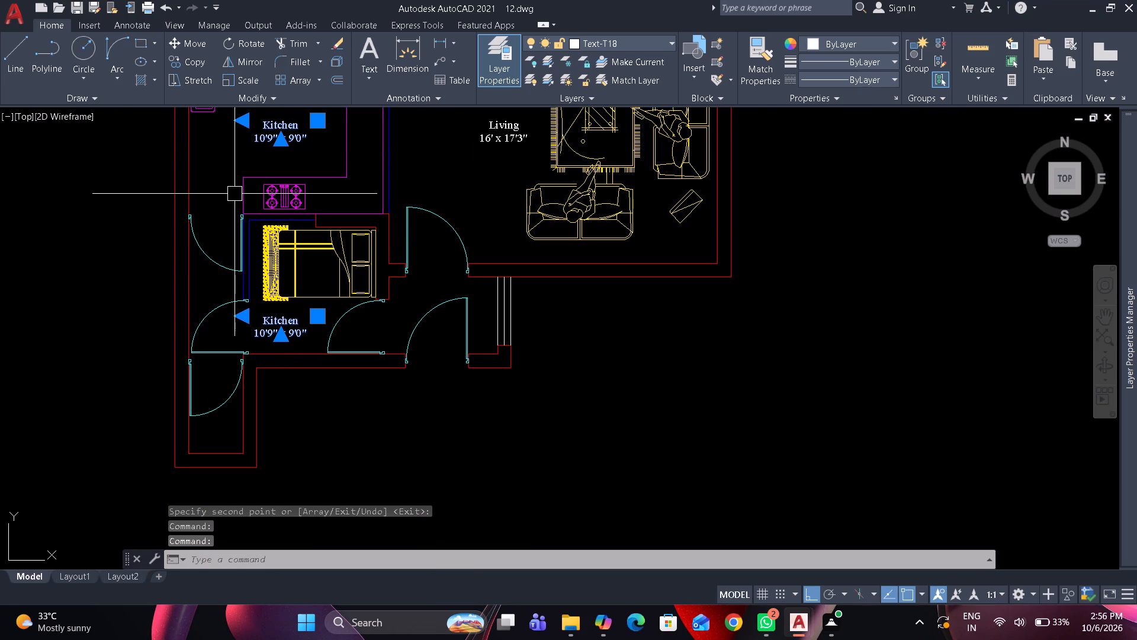
pyautogui.hotkey('ctrl', 'Right')
pyautogui.hotkey('ctrl', 'Right')
pyautogui.hotkey('ctrl', 'Right')
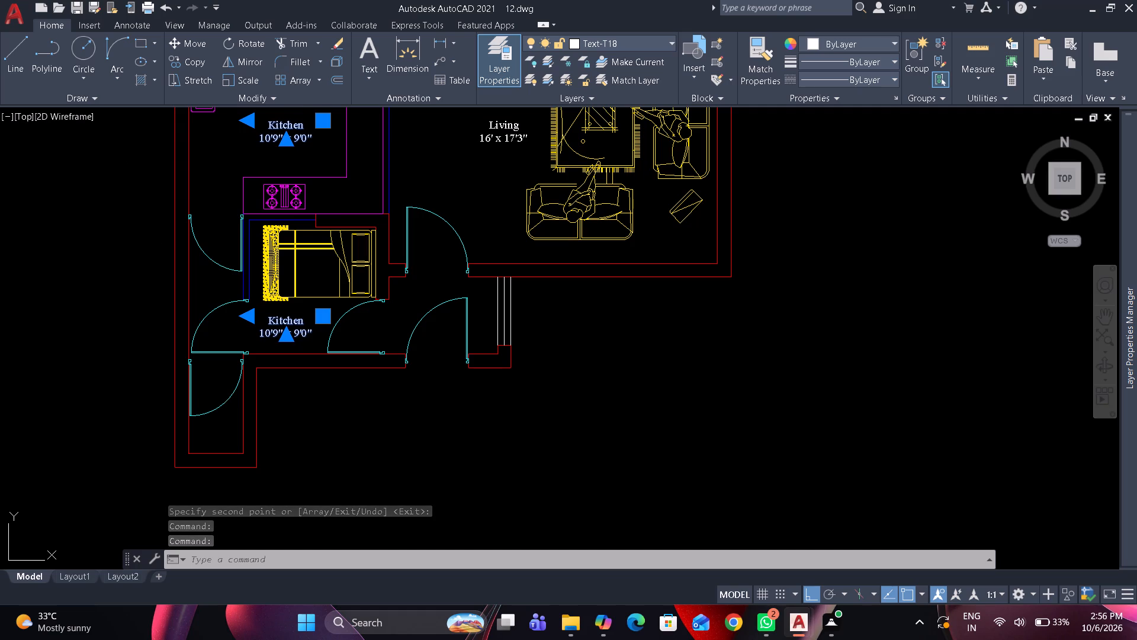
pyautogui.hotkey('ctrl', 'Right')
pyautogui.press('Escape')
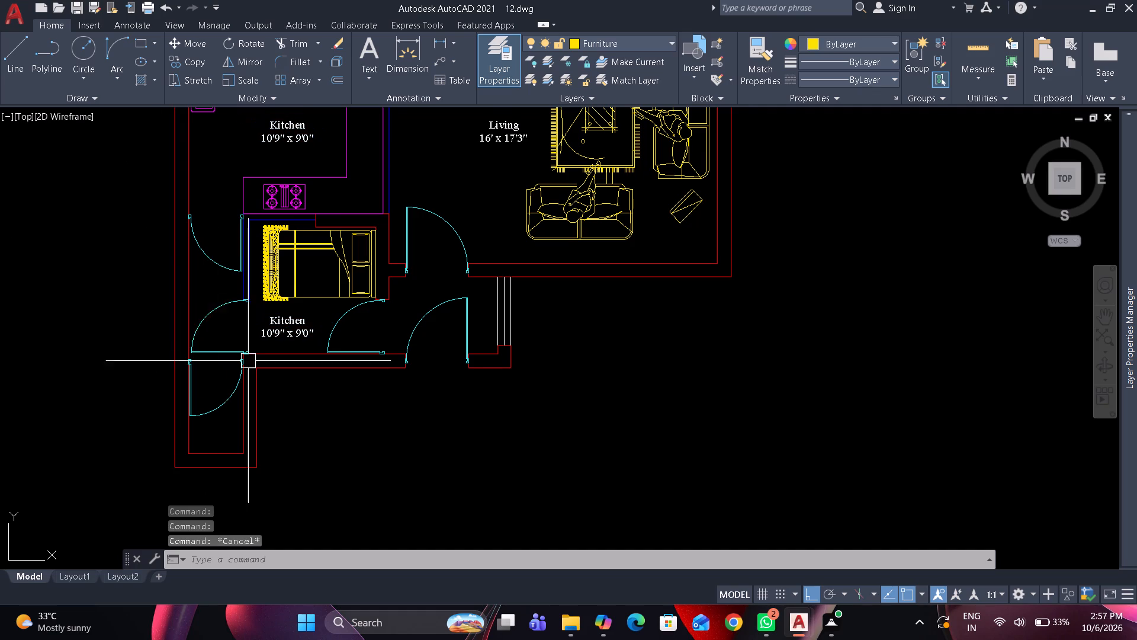
# Replace the Kitchen label copy below the bed with Ser.Room and the size line 7'0" x 7'3".
pyautogui.scroll(1, 267, 351)
pyautogui.doubleClick(284, 311)
pyautogui.hotkey('ctrl', 'a')
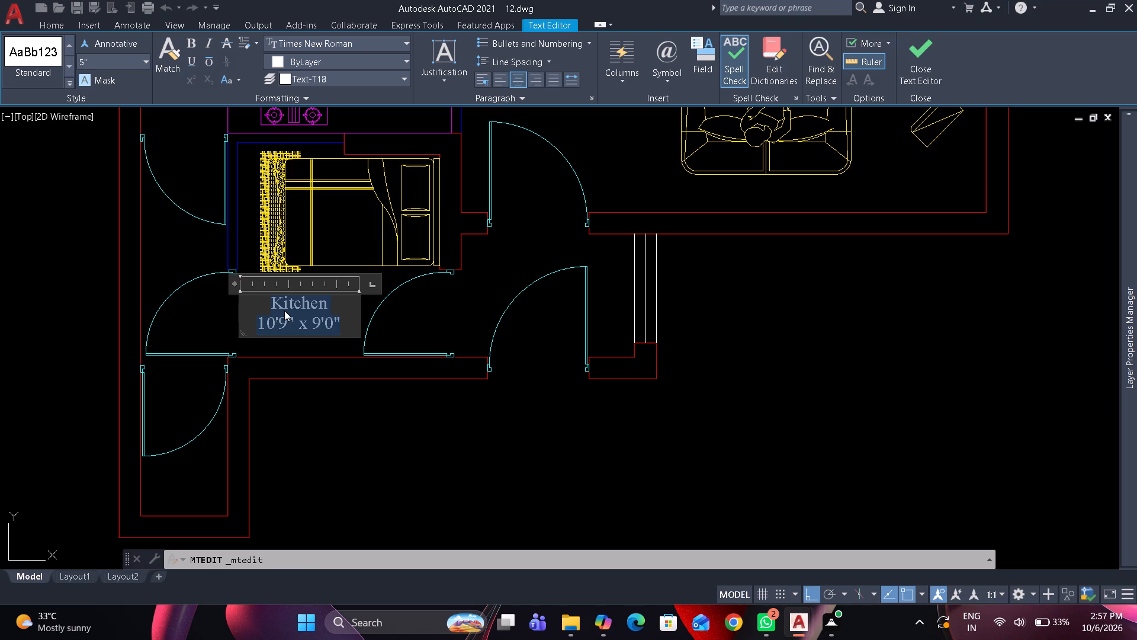
pyautogui.write('Ser')
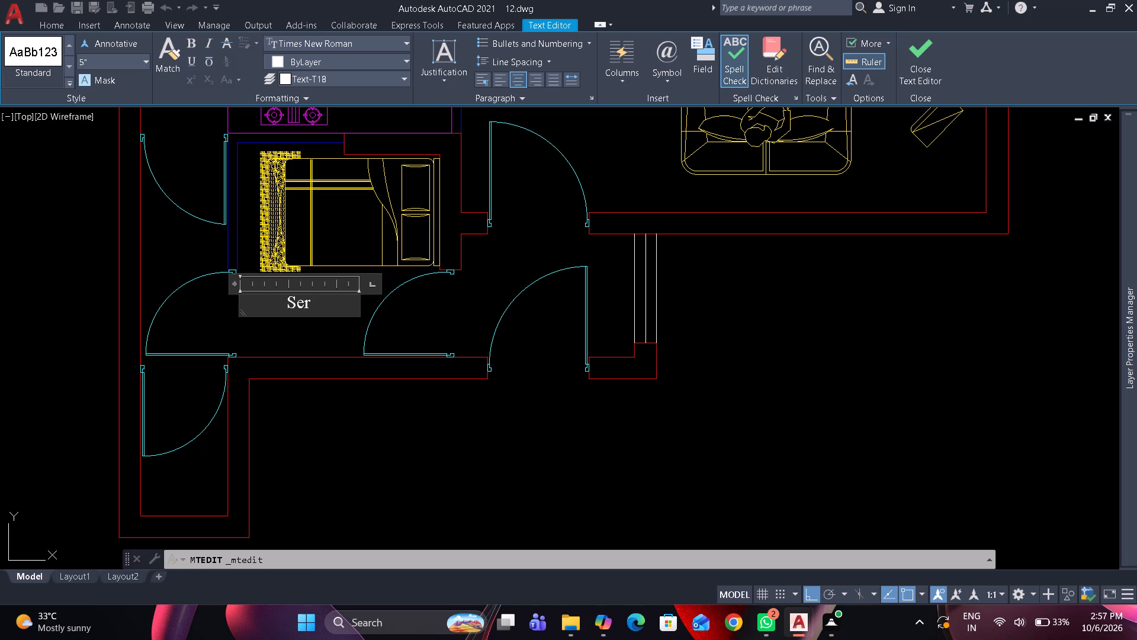
pyautogui.write('.Room')
pyautogui.press('Return')
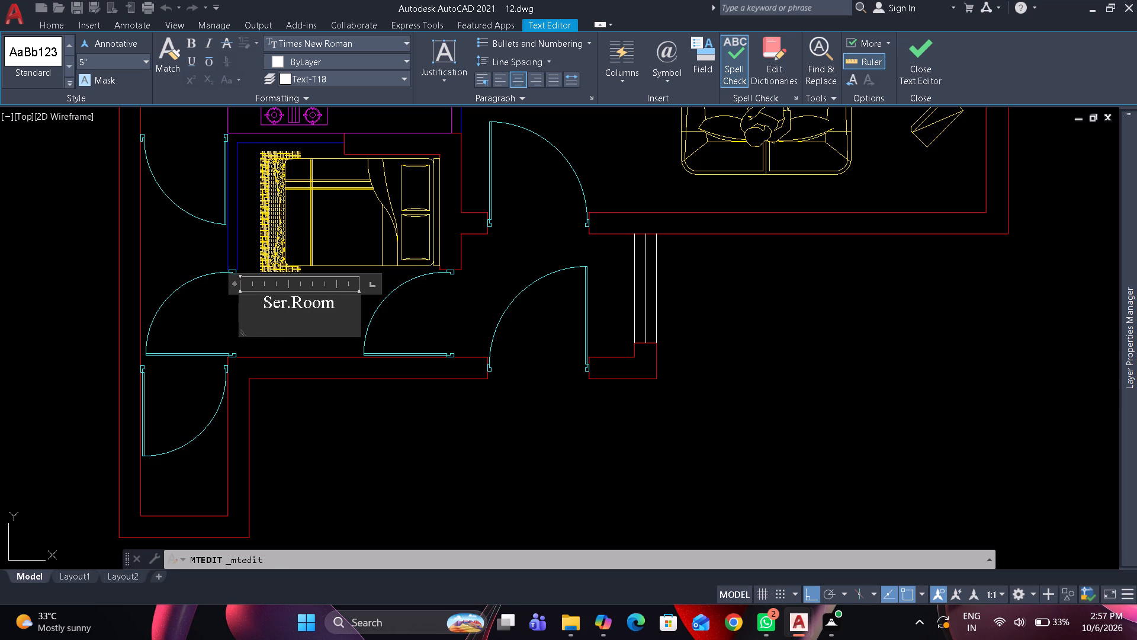
pyautogui.press('7')
pyautogui.write('\'0"')
pyautogui.press('space')
pyautogui.write('x')
pyautogui.press('space')
pyautogui.write('7\'3"')
pyautogui.moveTo(101, 251); pyautogui.dragTo(107, 257)
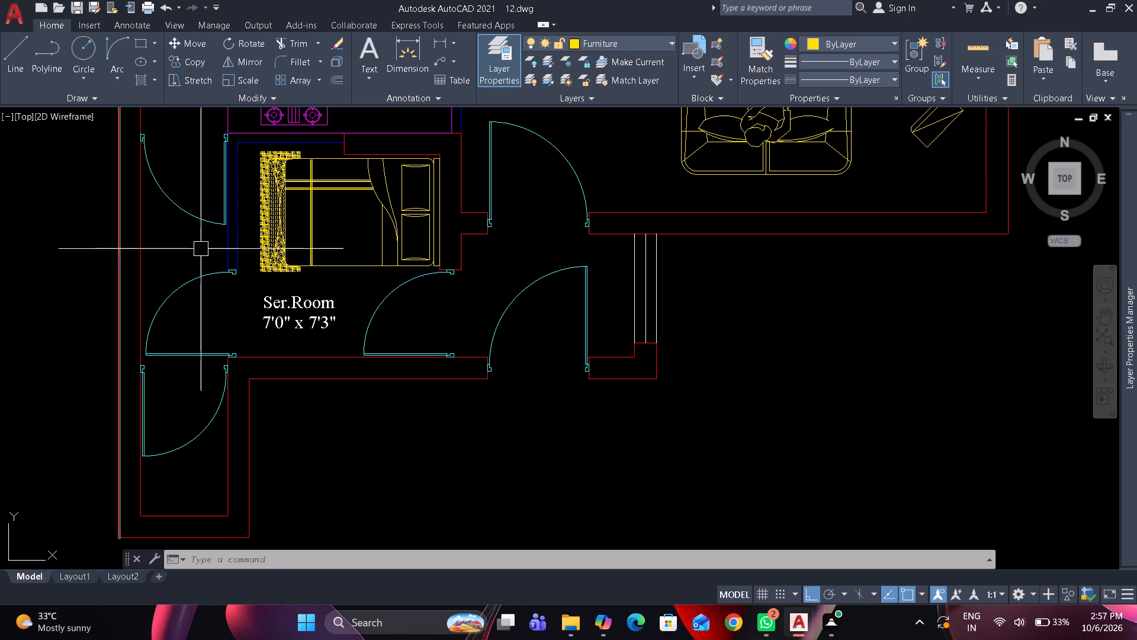
# Copy the Ser.Room label horizontally into the entrance area, over the swing of the main door.
pyautogui.click(314, 306)
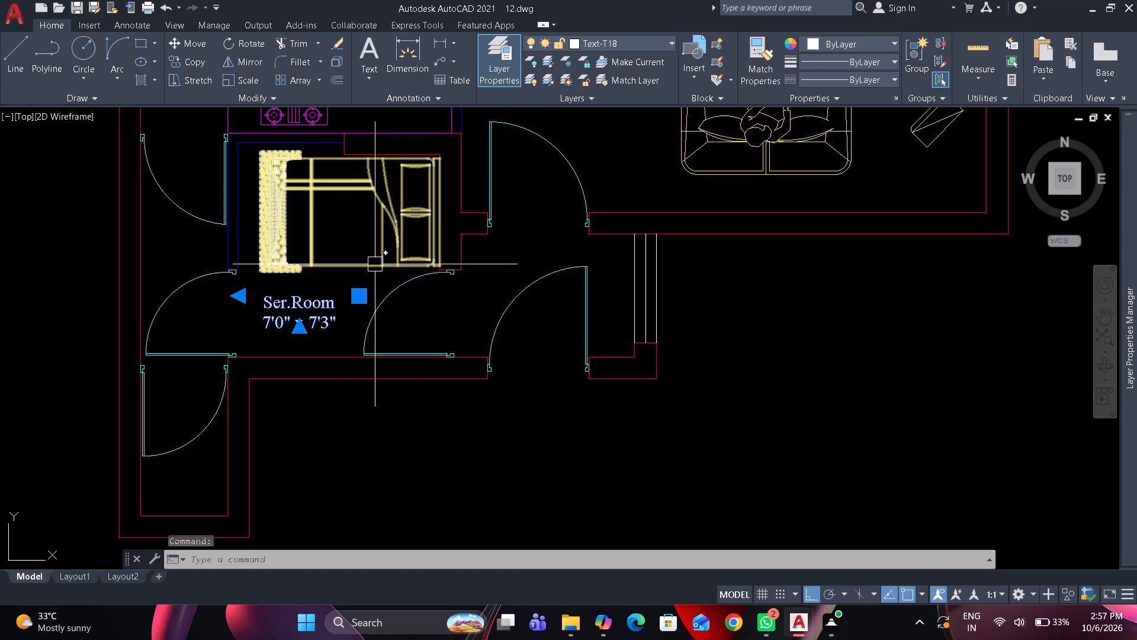
pyautogui.write('co')
pyautogui.press('space')
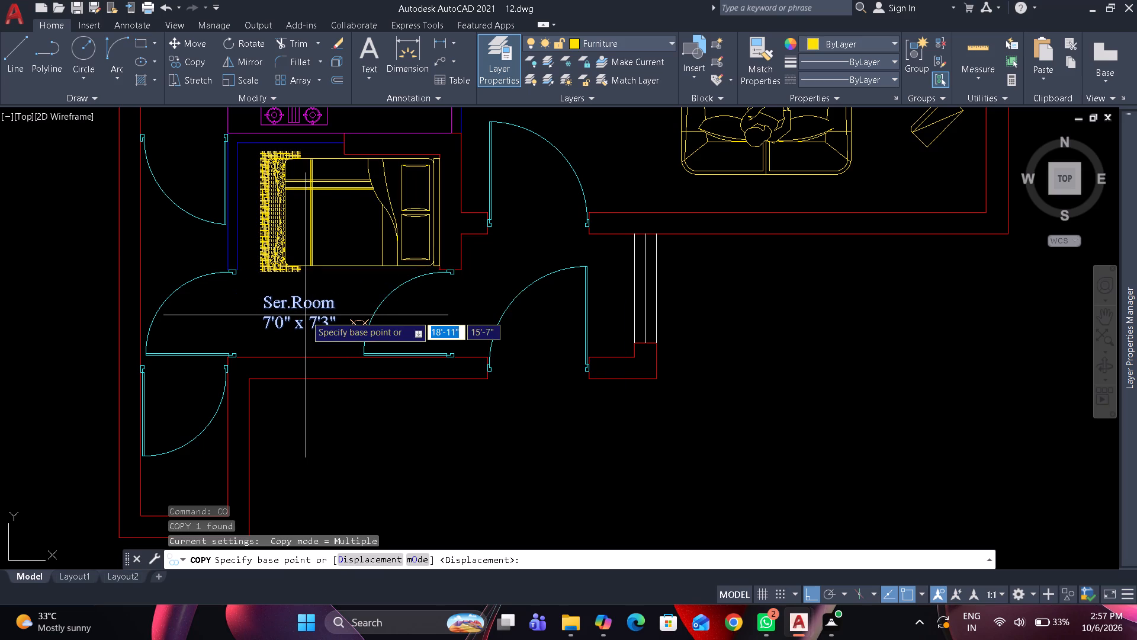
pyautogui.click(305, 315)
pyautogui.scroll(2, 571, 322)
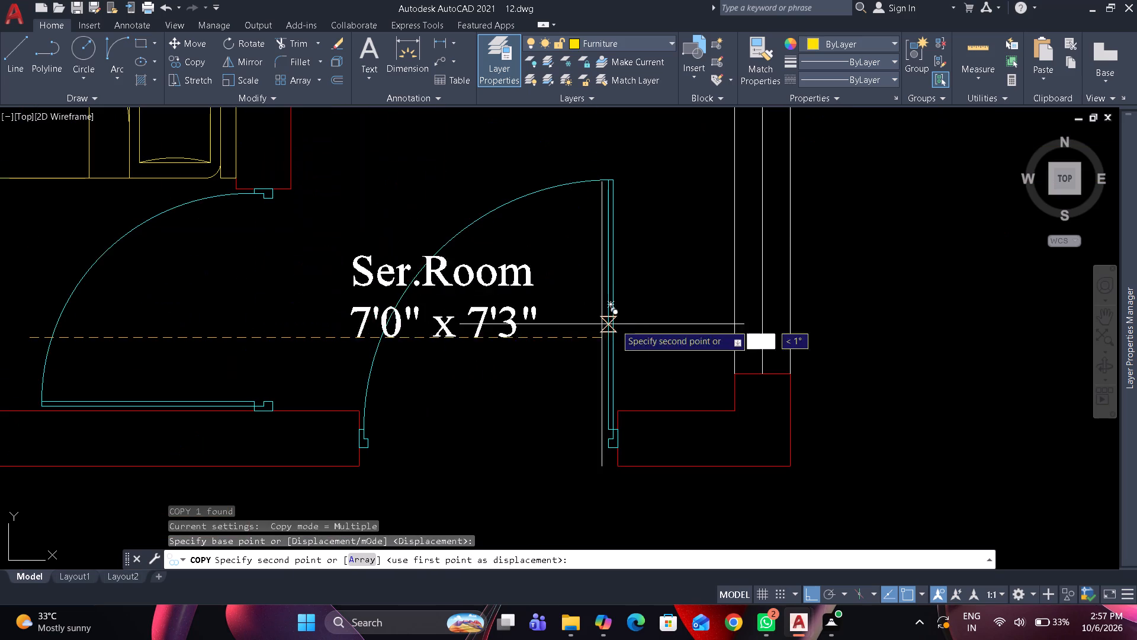
pyautogui.click(669, 345)
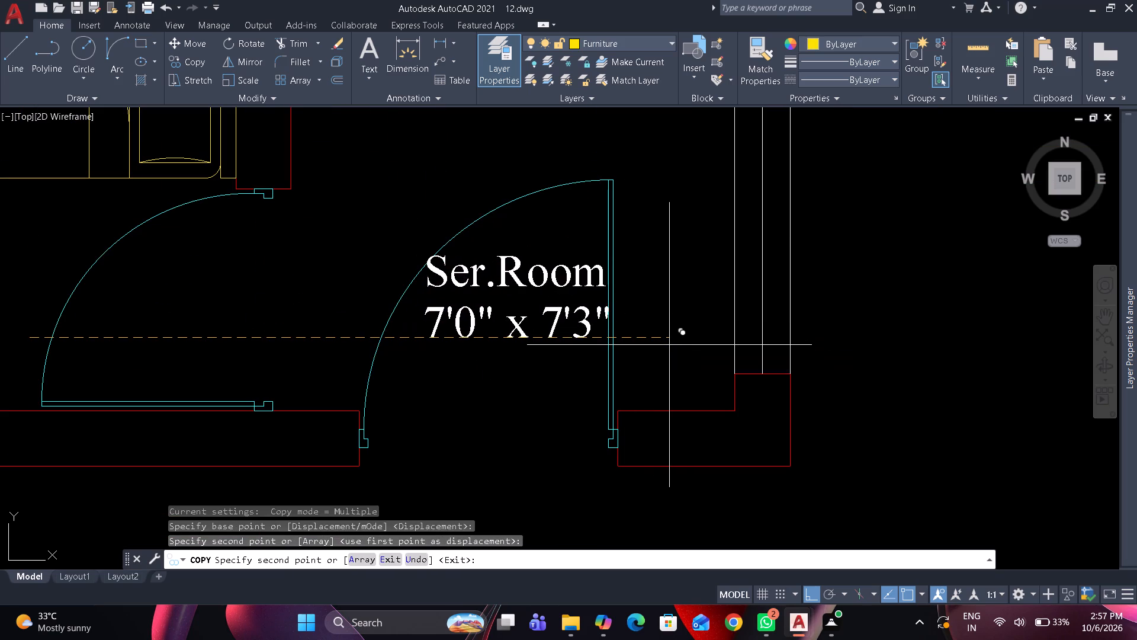
pyautogui.press('space')
# Nudge both Ser.Room labels, below the bed and over the main door swing, slightly down together.
pyautogui.scroll(-2, 600, 309)
pyautogui.click(574, 300)
pyautogui.click(343, 300)
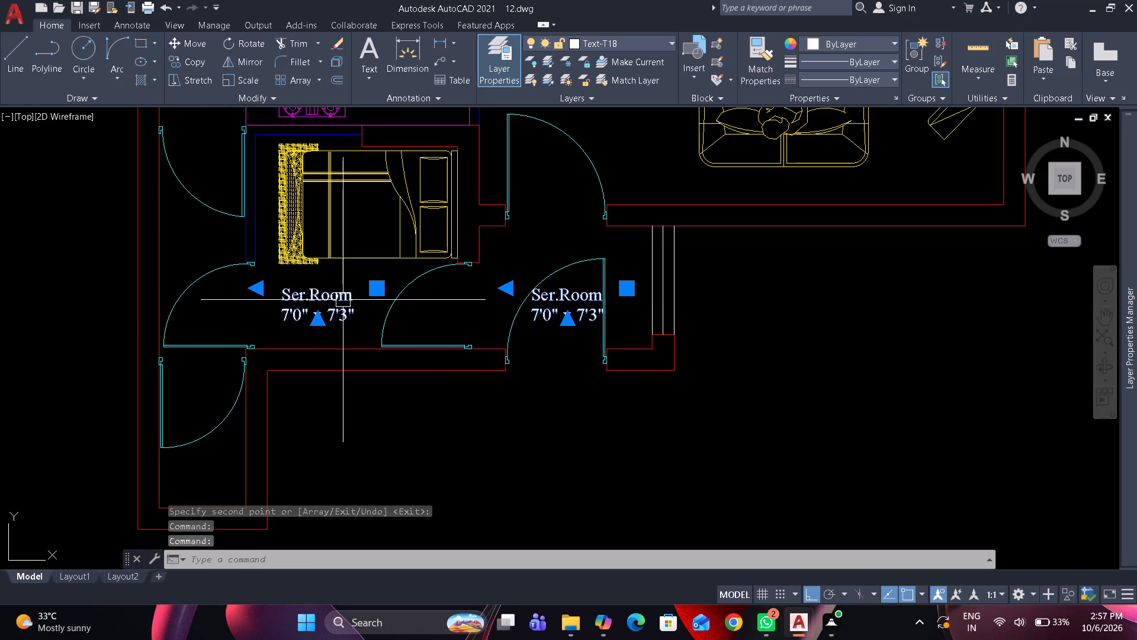
pyautogui.hotkey('ctrl', 'Down')
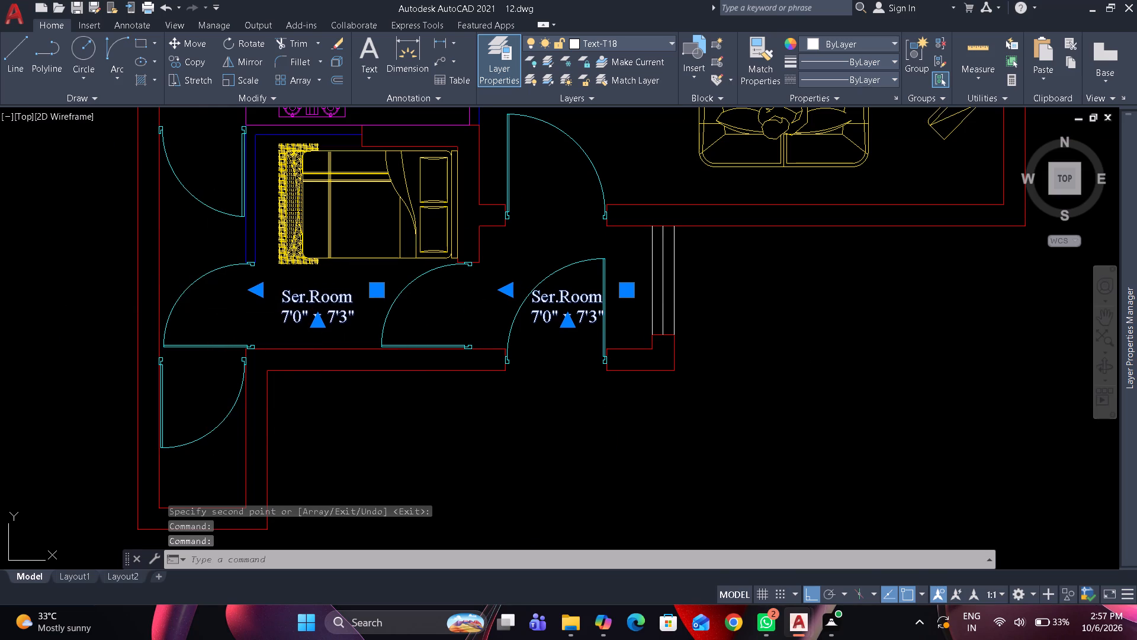
pyautogui.hotkey('ctrl', 'Down')
pyautogui.hotkey('ctrl', 'Down')
pyautogui.hotkey('ctrl', 'Down')
pyautogui.hotkey('ctrl', 'Down')
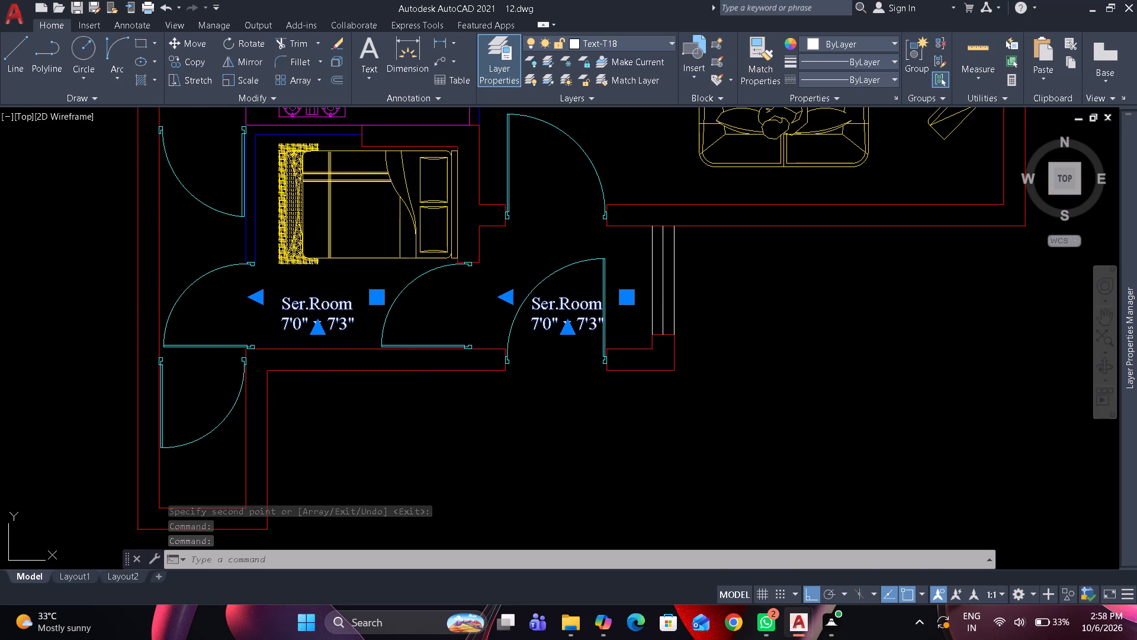
pyautogui.press('Escape')
# Replace the Ser.Room label copy in the entrance area with Foyer and the size line 6'0" x 4'3".
pyautogui.scroll(1, 587, 284)
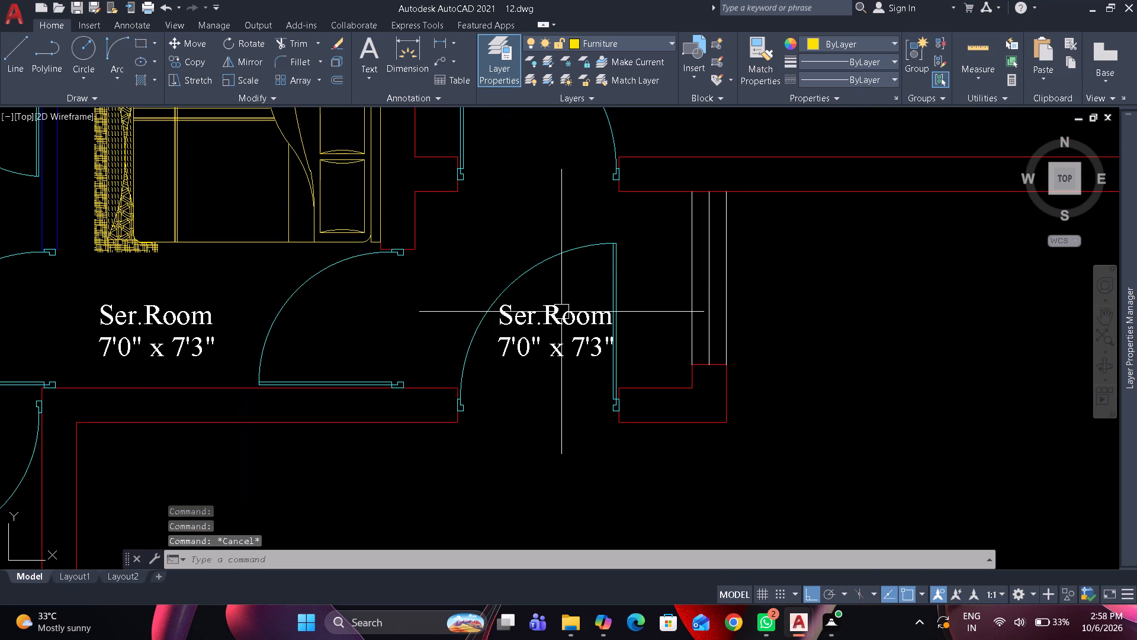
pyautogui.doubleClick(561, 312)
pyautogui.hotkey('ctrl', 'a')
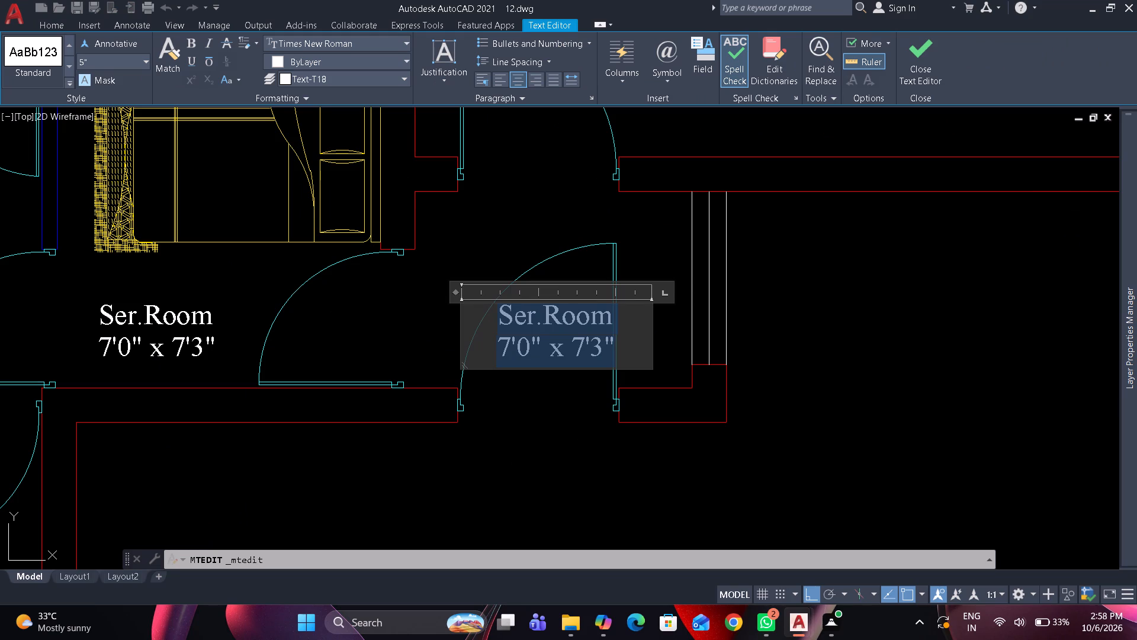
pyautogui.write('Foyer')
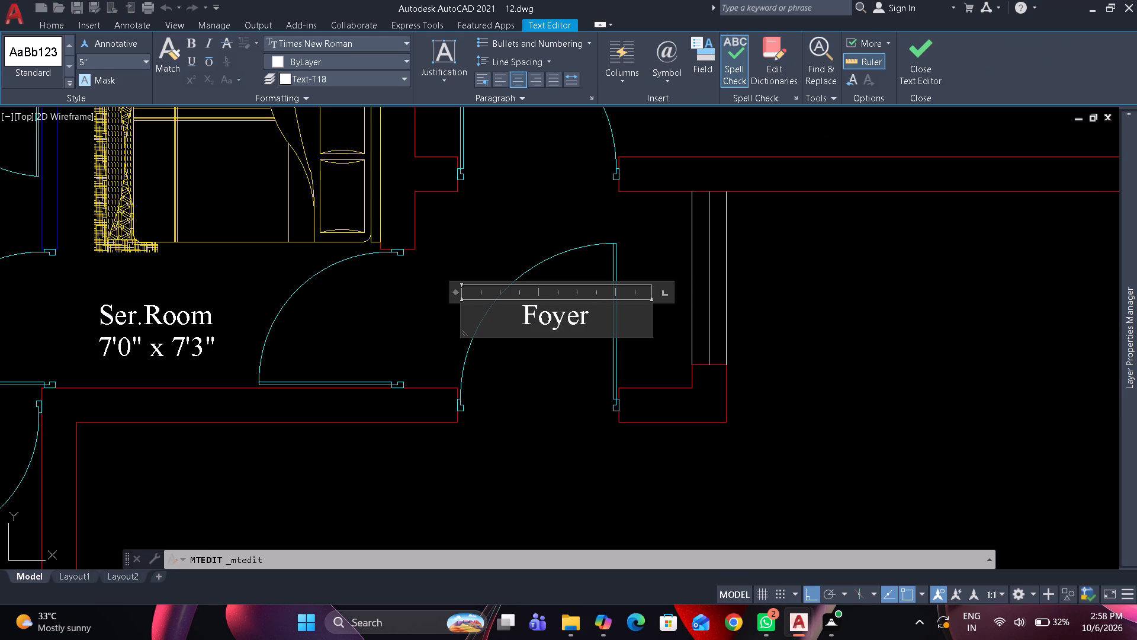
pyautogui.press('Return')
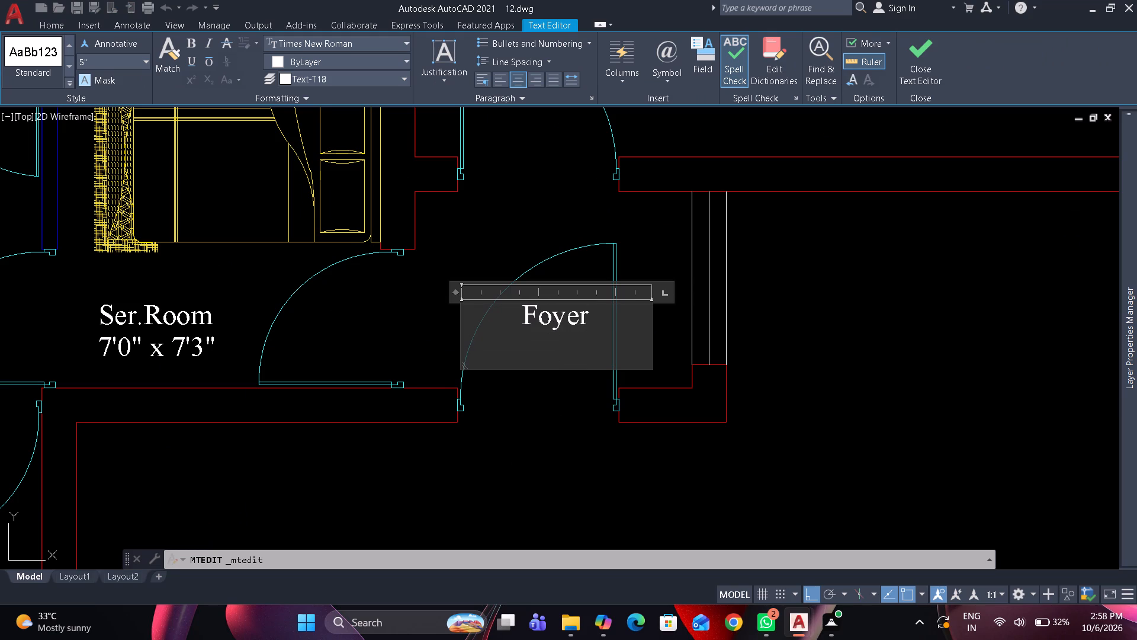
pyautogui.write("6'")
pyautogui.write('0"')
pyautogui.press('space')
pyautogui.write('x')
pyautogui.press('space')
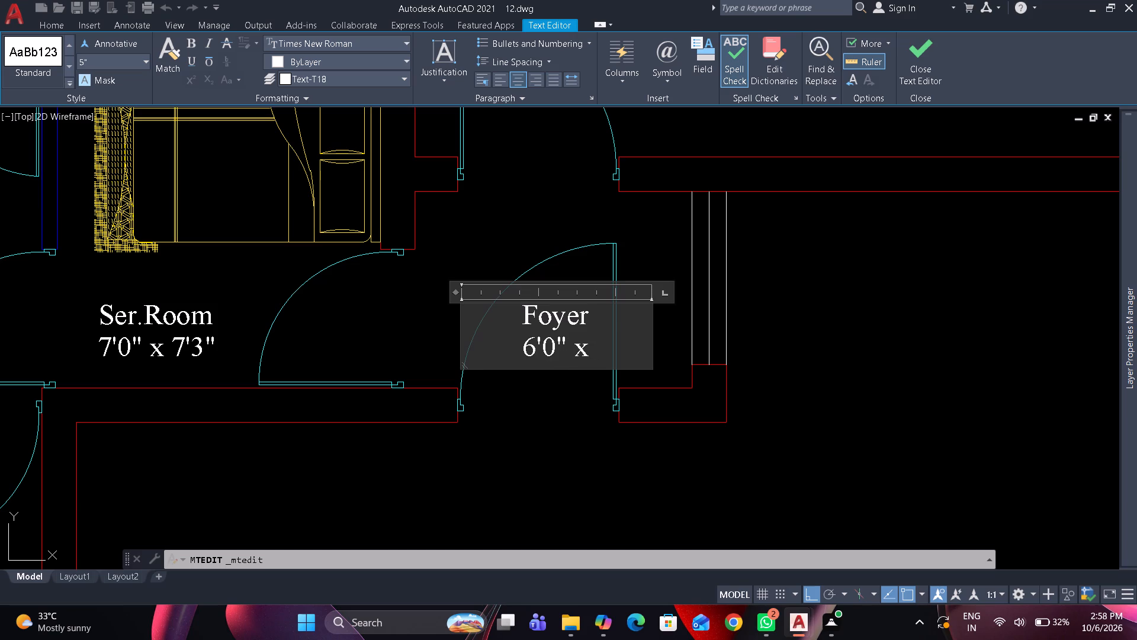
pyautogui.write("4'")
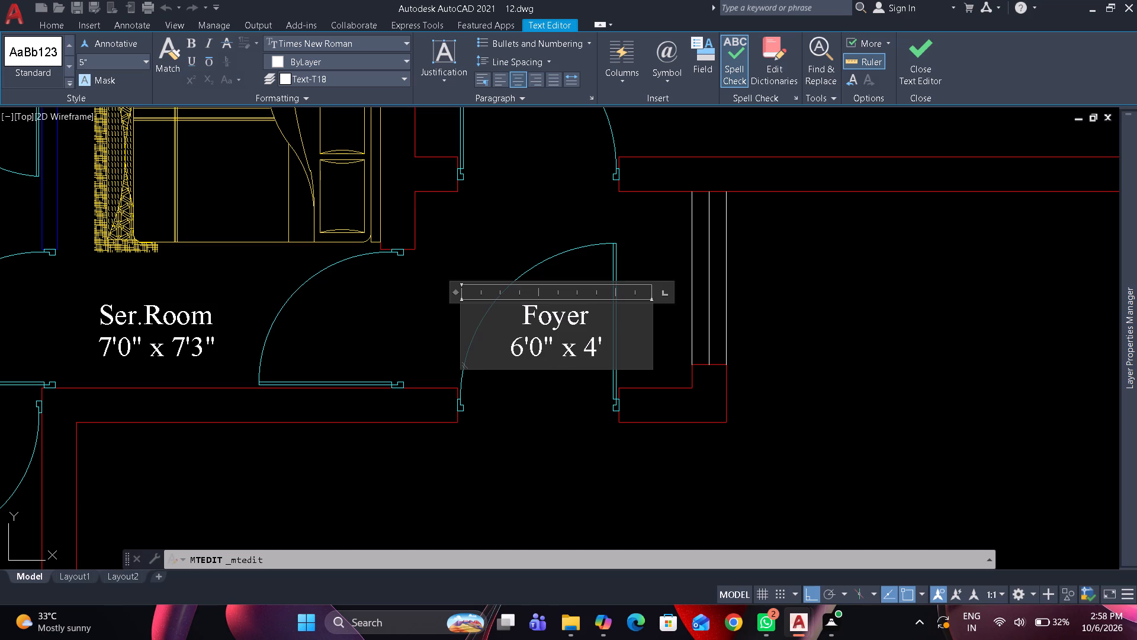
pyautogui.write('3"')
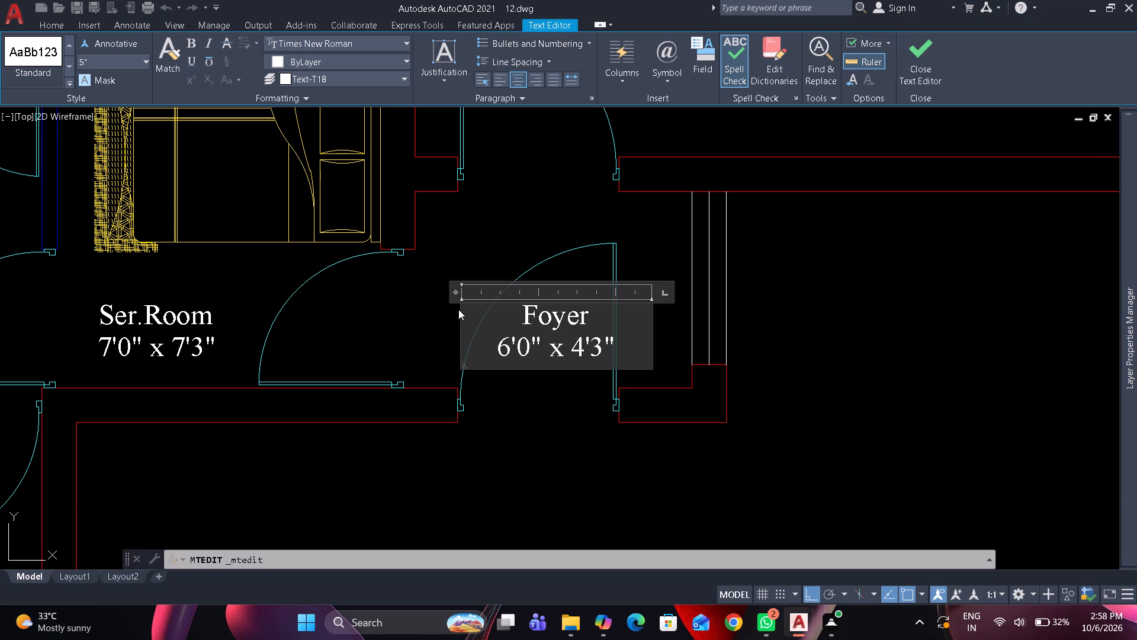
pyautogui.click(402, 310)
# Nudge the Foyer label slightly to the left within the main door swing.
pyautogui.click(570, 335)
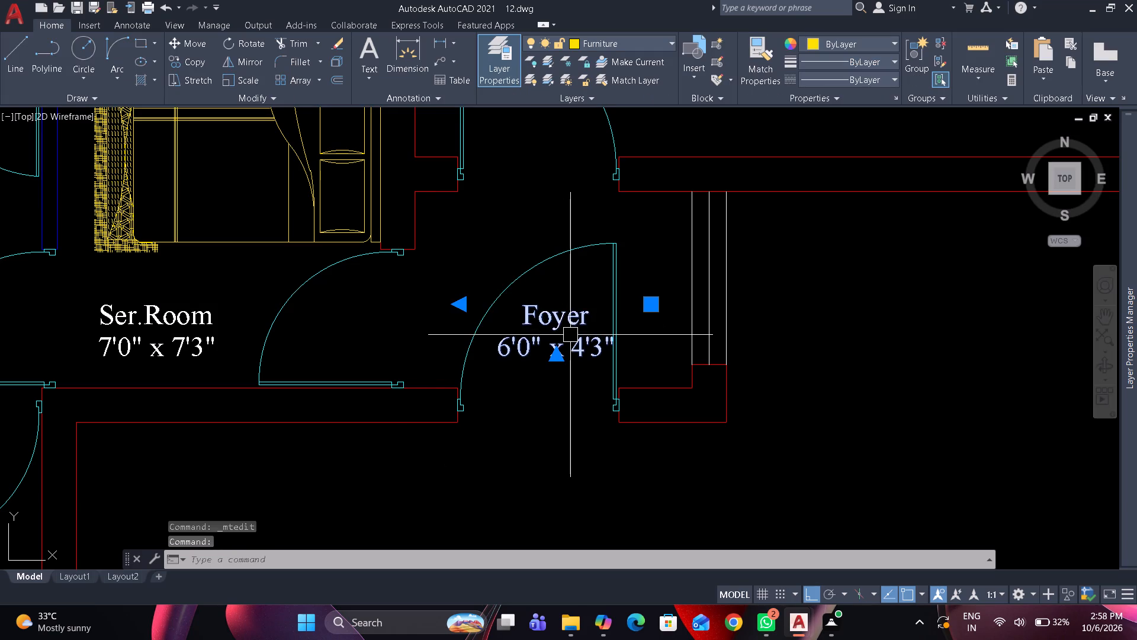
pyautogui.hotkey('ctrl', 'Left')
pyautogui.hotkey('ctrl', 'Left')
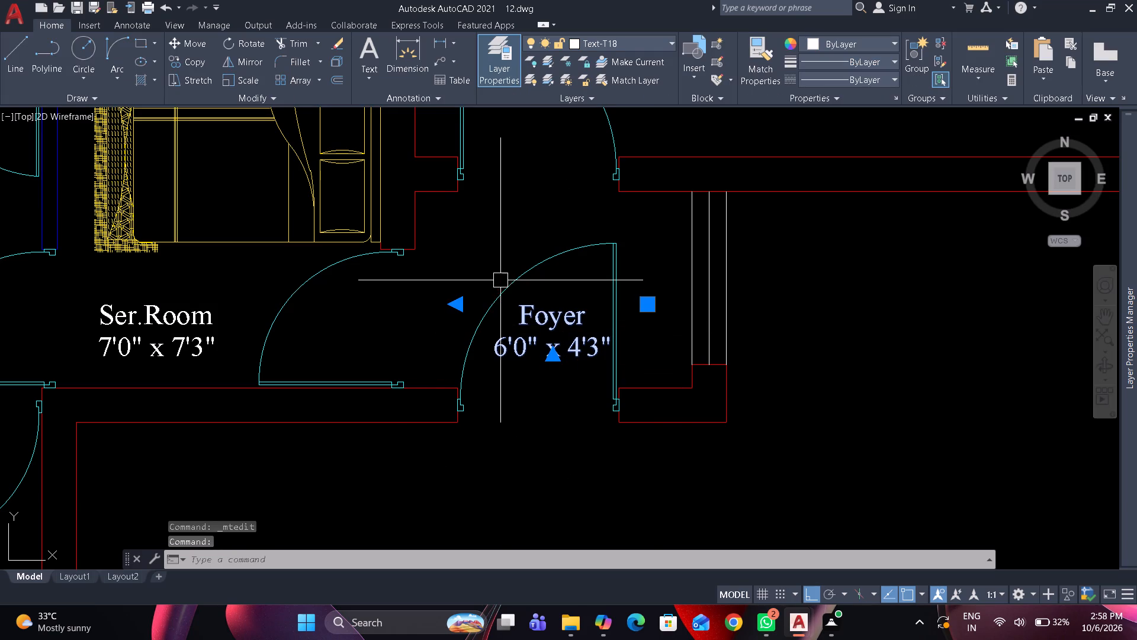
pyautogui.press('Escape')
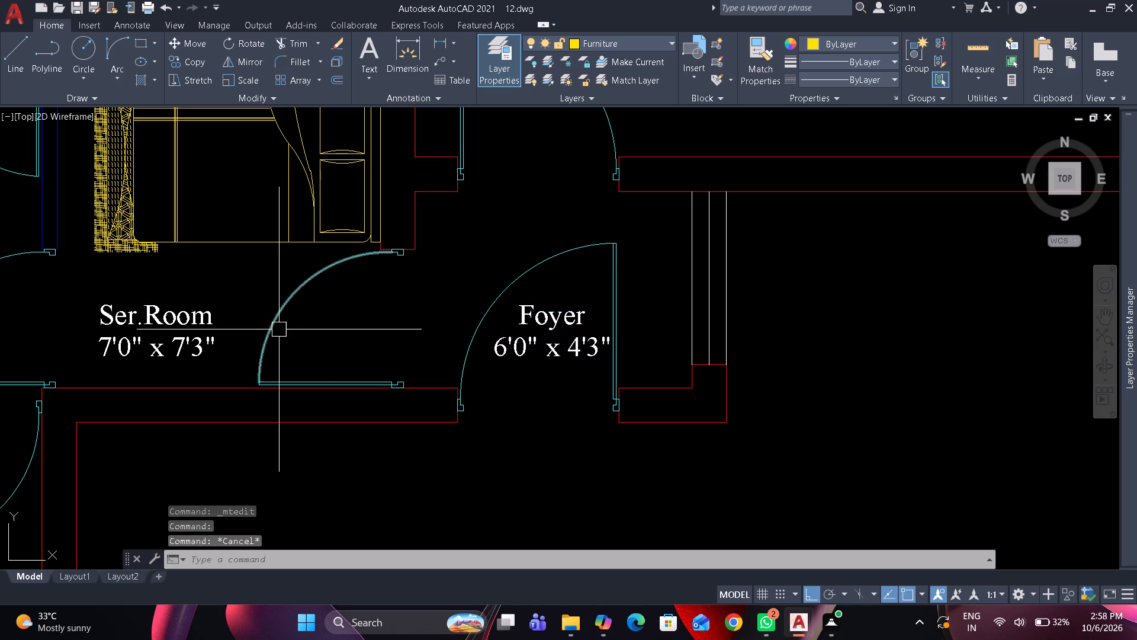
# Copy the Ser.Room label diagonally with ortho off, about 4'-8" away, into the narrow space beyond the bed's headboard, between the two door swings.
pyautogui.moveTo(279, 329); pyautogui.dragTo(698, 328, button='middle')
pyautogui.click(593, 319)
pyautogui.write('co')
pyautogui.press('space')
pyautogui.click(592, 319)
pyautogui.press('F8')
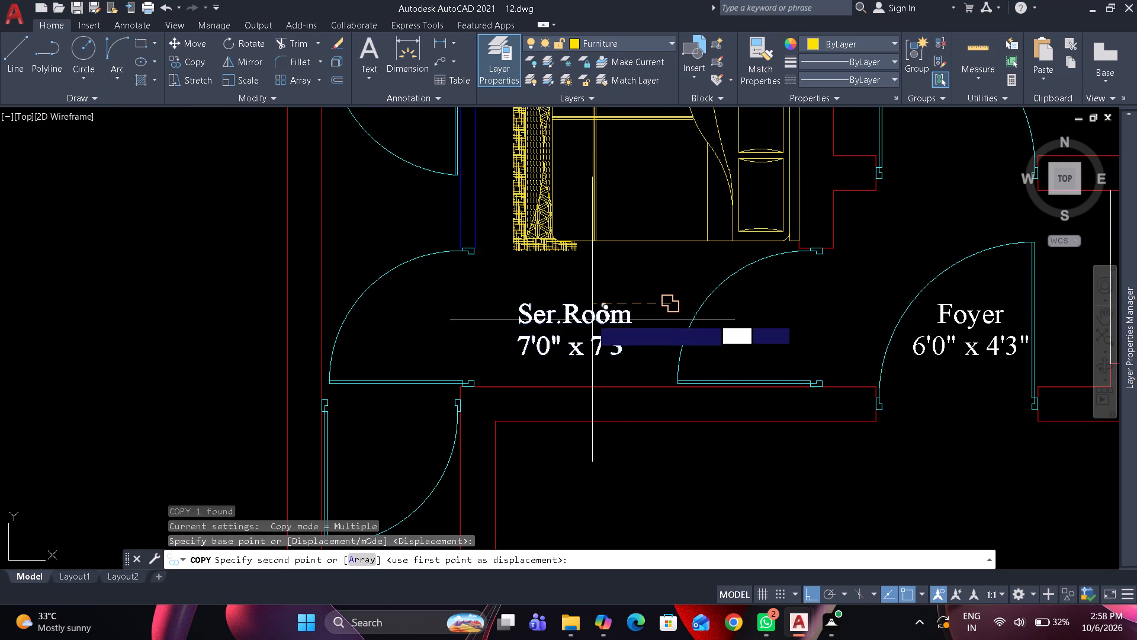
pyautogui.scroll(1, 484, 185)
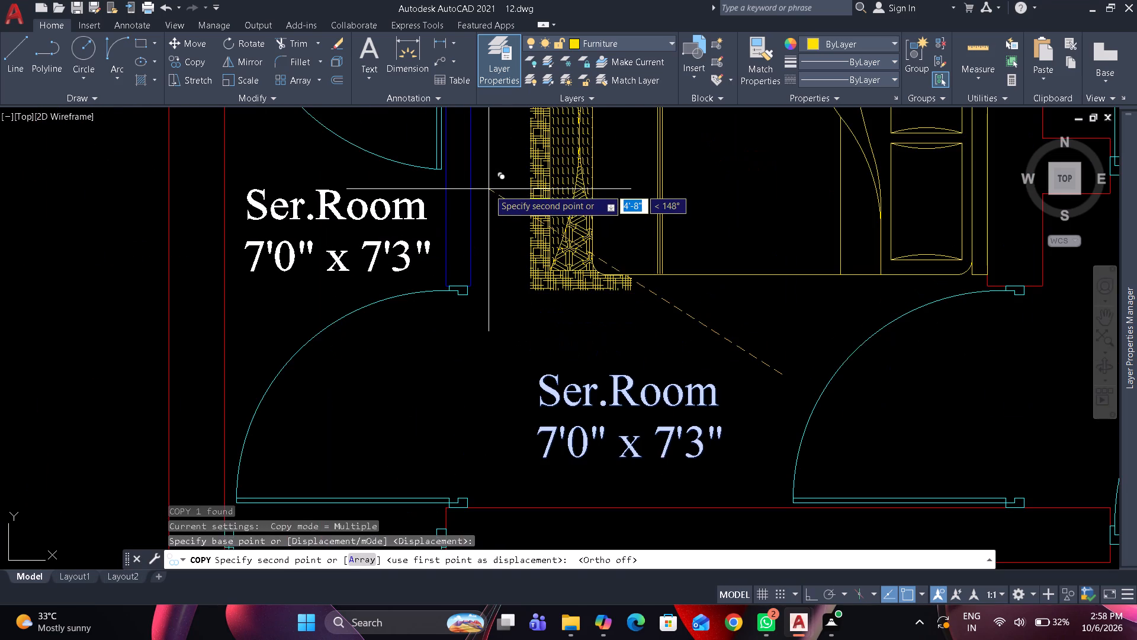
pyautogui.click(489, 185)
pyautogui.press('space')
# Replace the Ser.Room label copy in the narrow space with Utility and the area line 26 SFT.
pyautogui.doubleClick(386, 208)
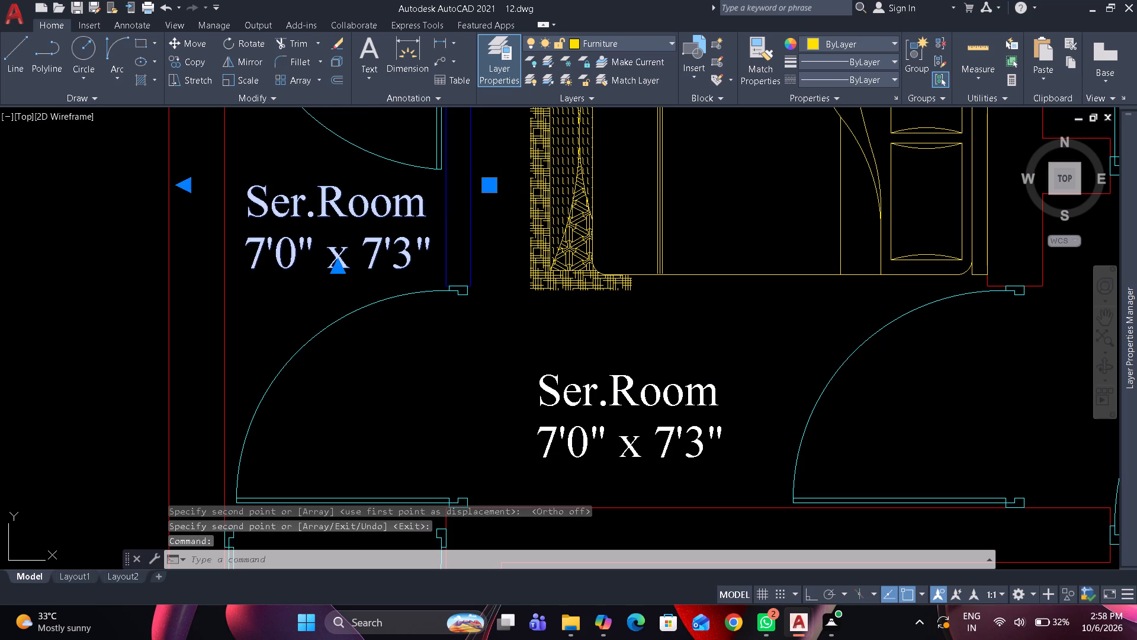
pyautogui.hotkey('ctrl', 'a')
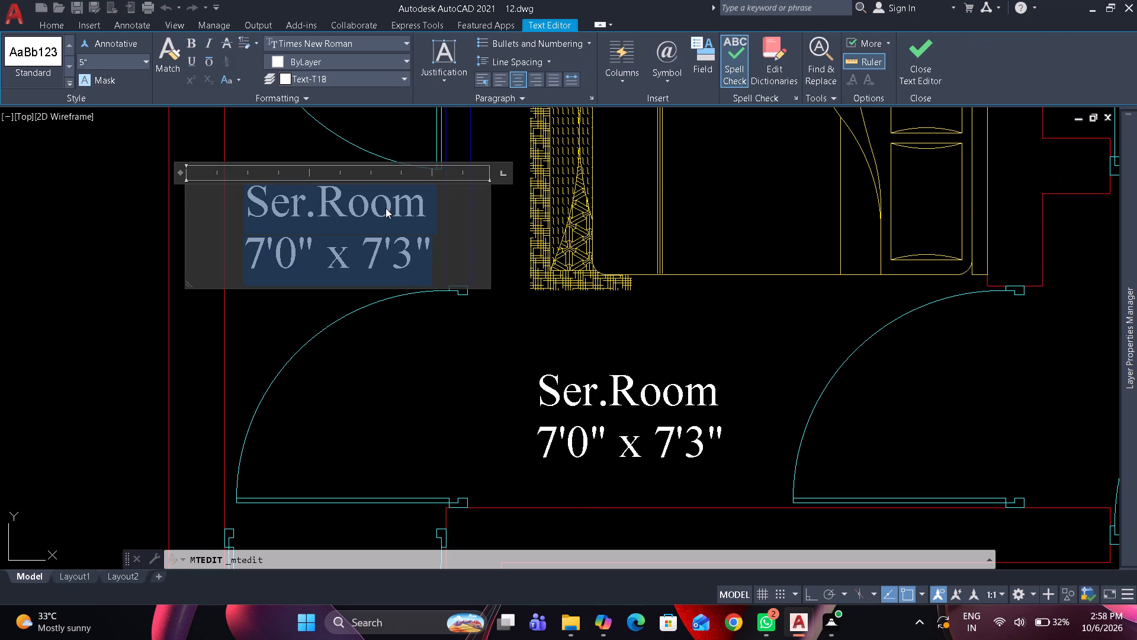
pyautogui.write('Utili')
pyautogui.press('t')
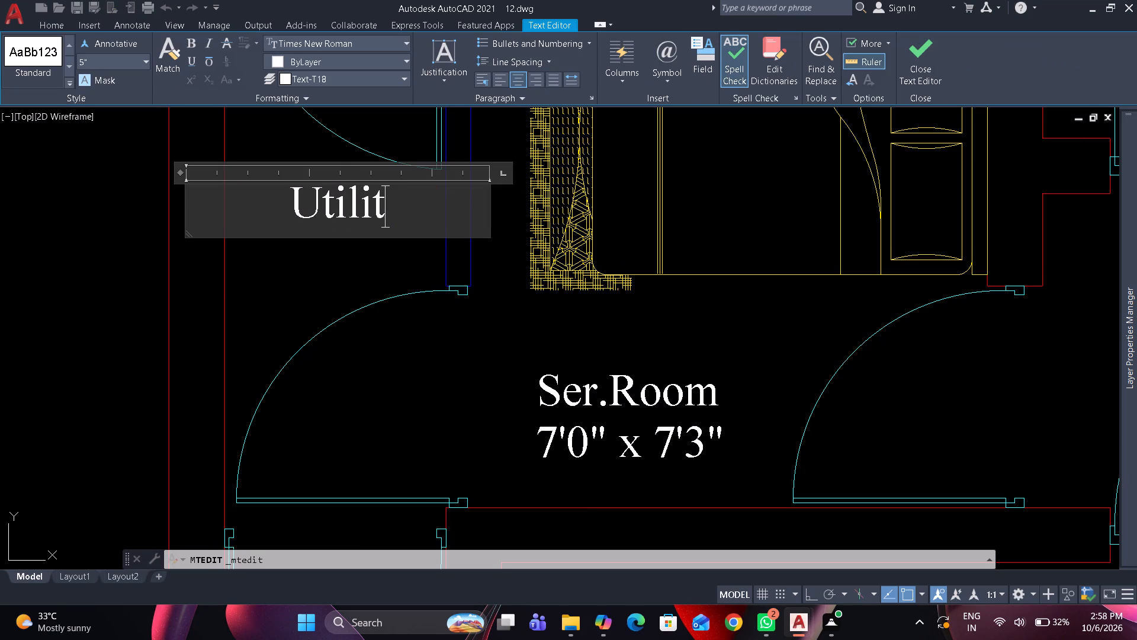
pyautogui.press('y')
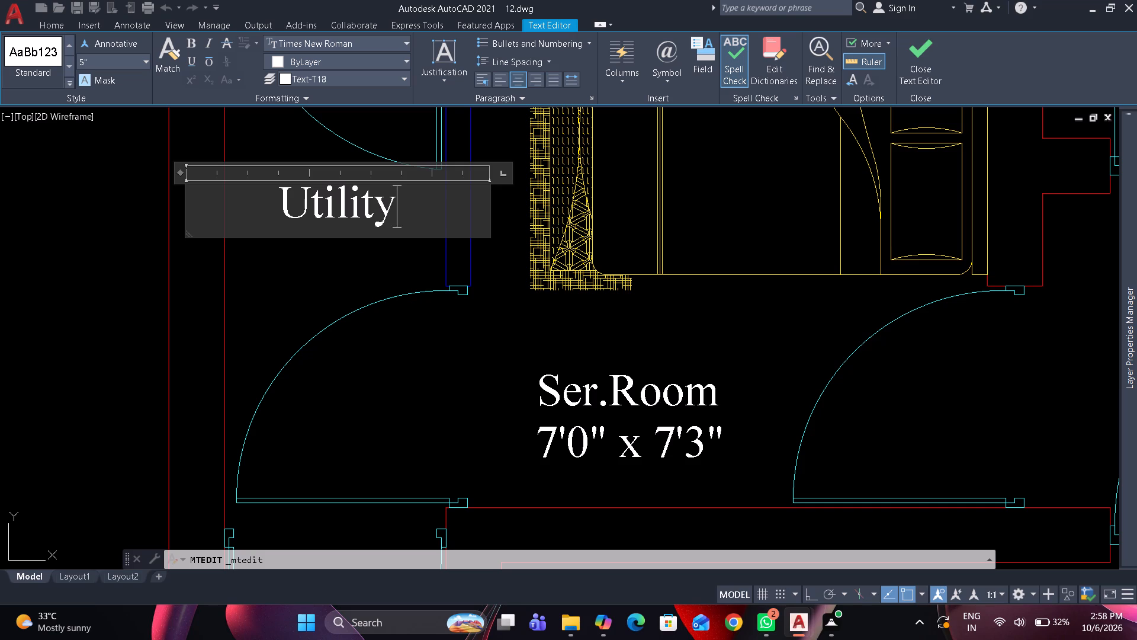
pyautogui.press('Return')
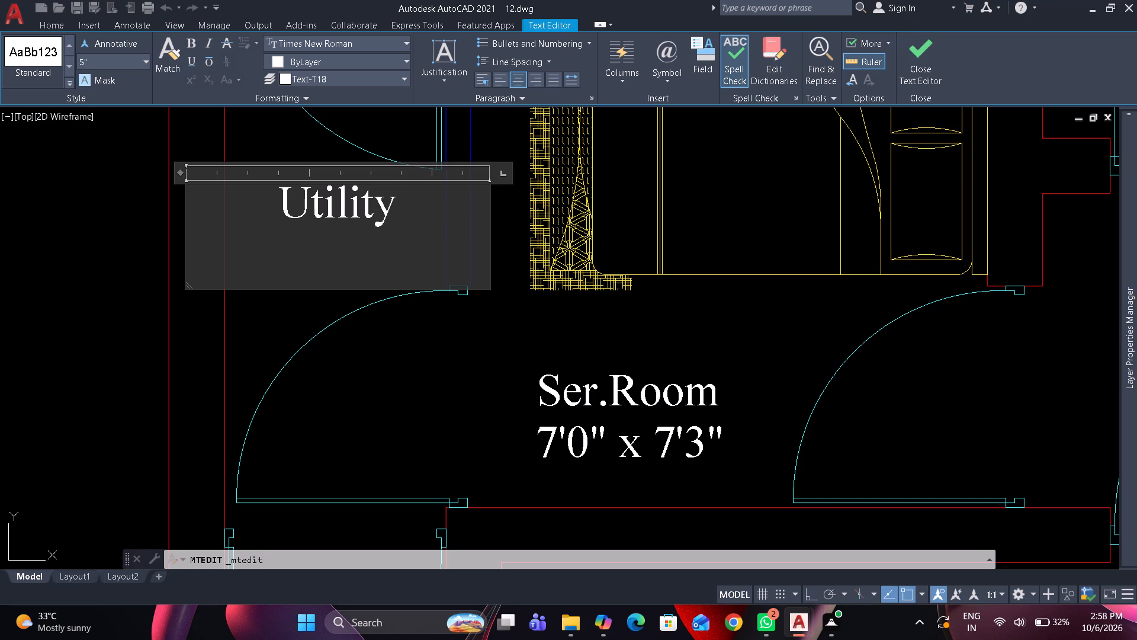
pyautogui.press('2')
pyautogui.press('6')
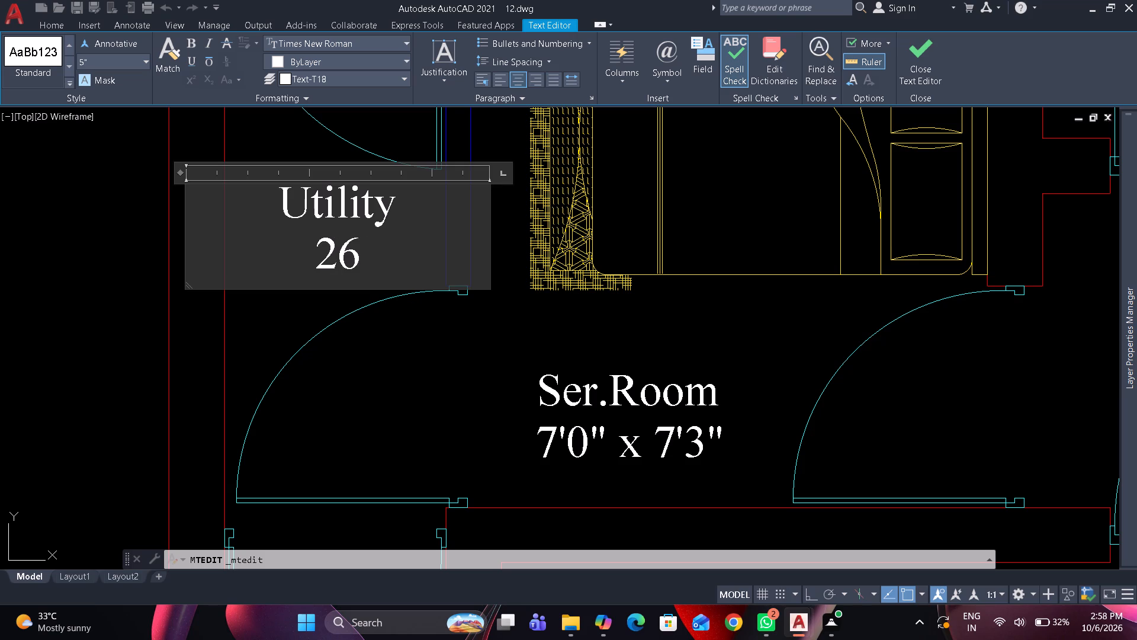
pyautogui.press('space')
pyautogui.write('S')
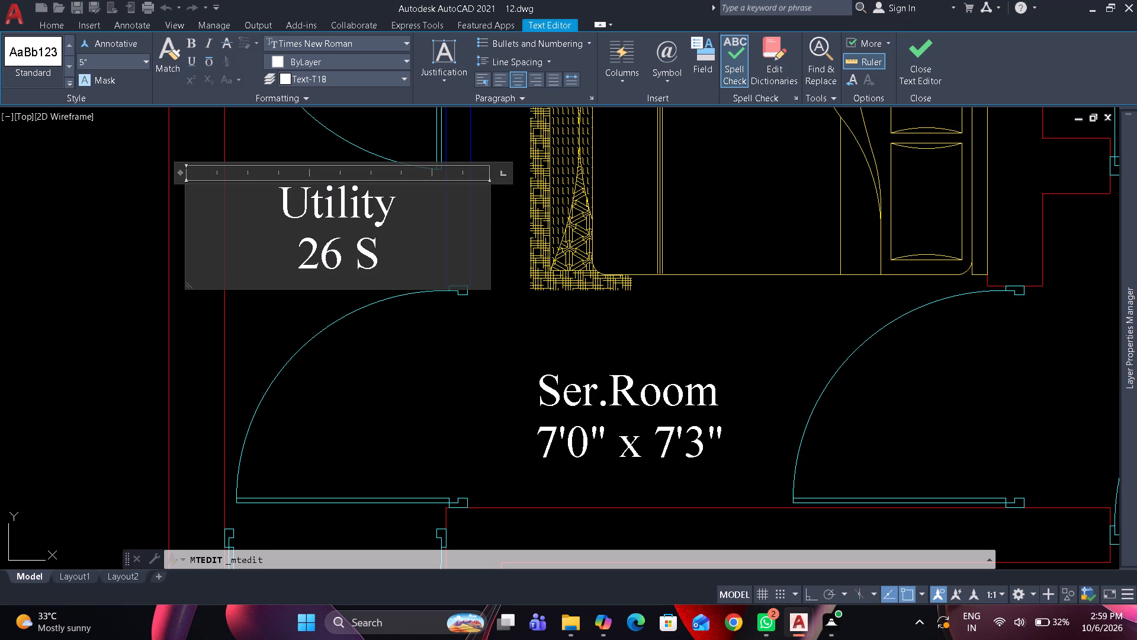
pyautogui.press('f')
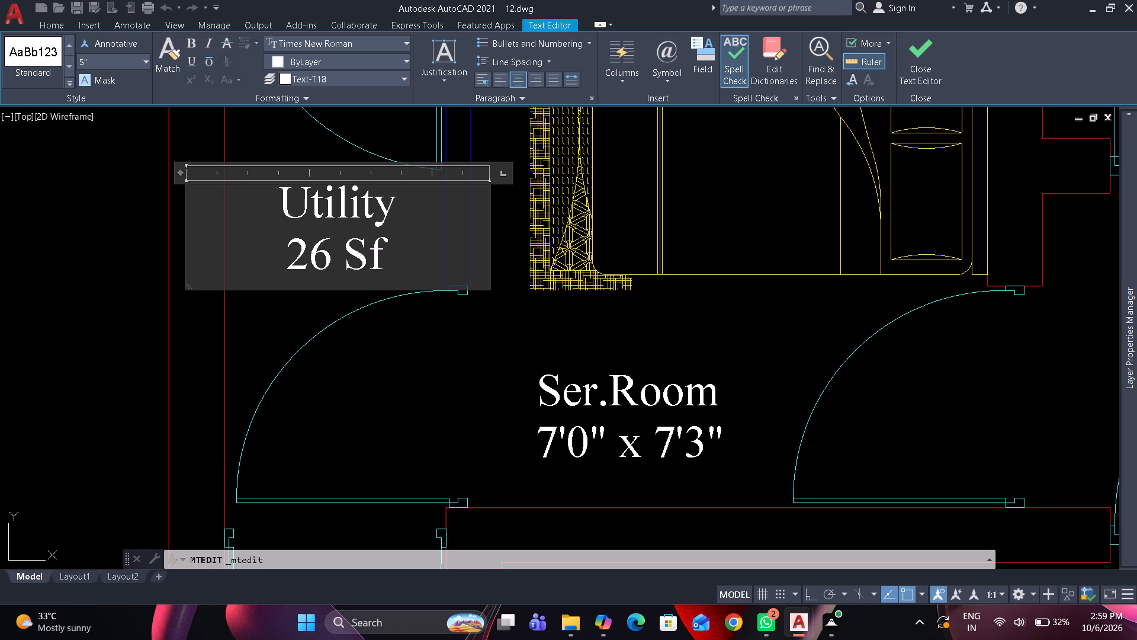
pyautogui.press('BackSpace')
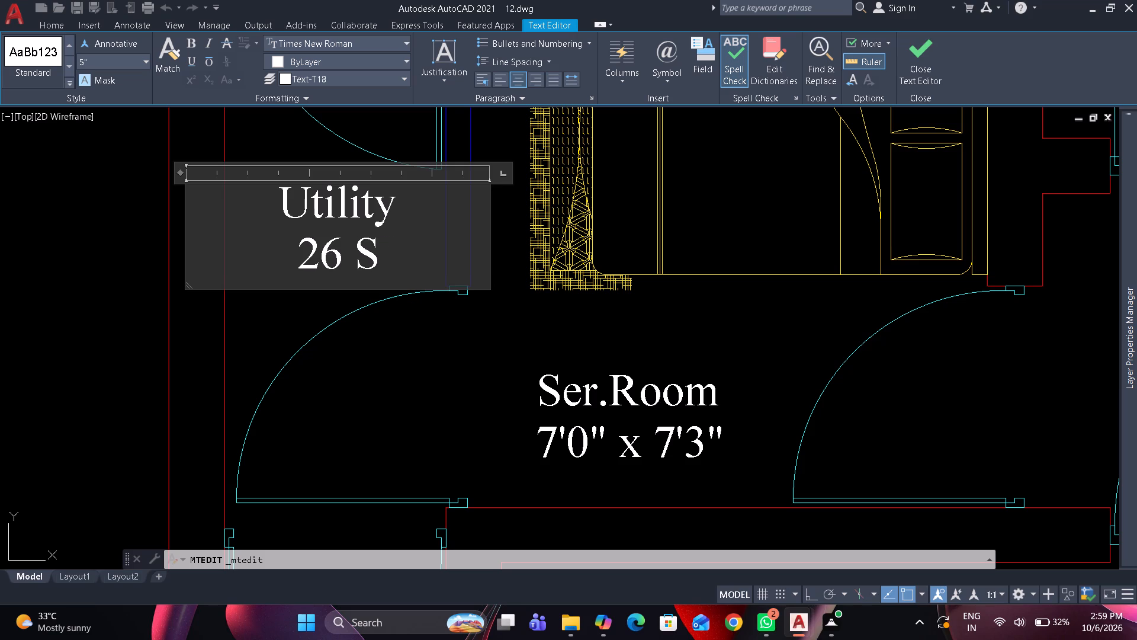
pyautogui.write('FT')
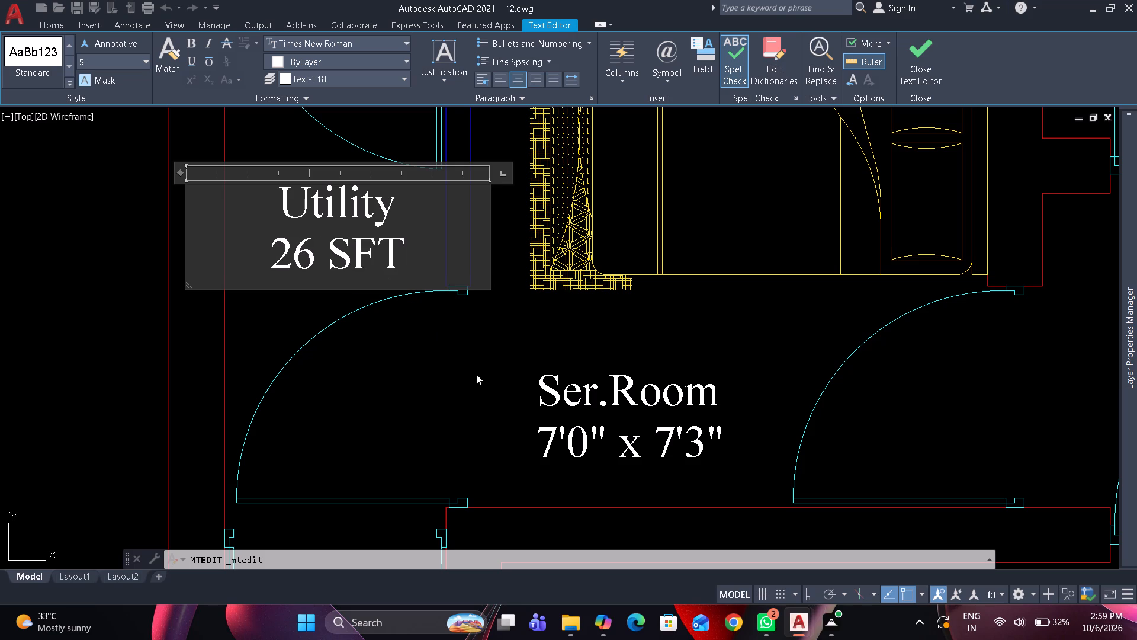
pyautogui.click(445, 351)
# Copy the Utility label straight down with ortho on, about 6'-6", into the small room's door swing below the Ser.Room.
pyautogui.click(374, 244)
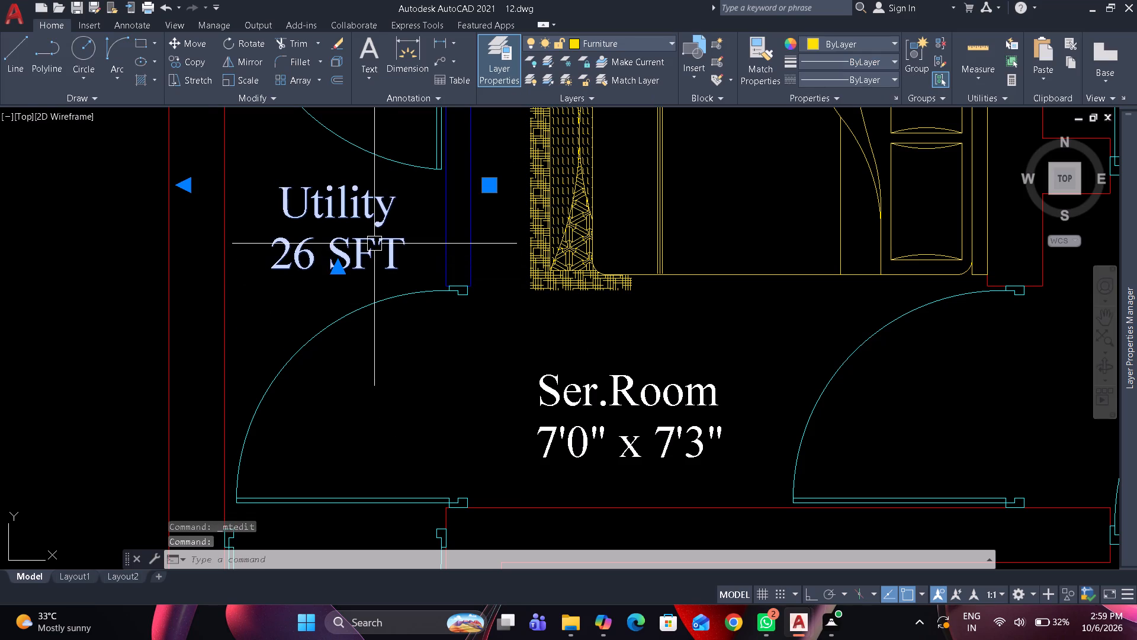
pyautogui.write('co')
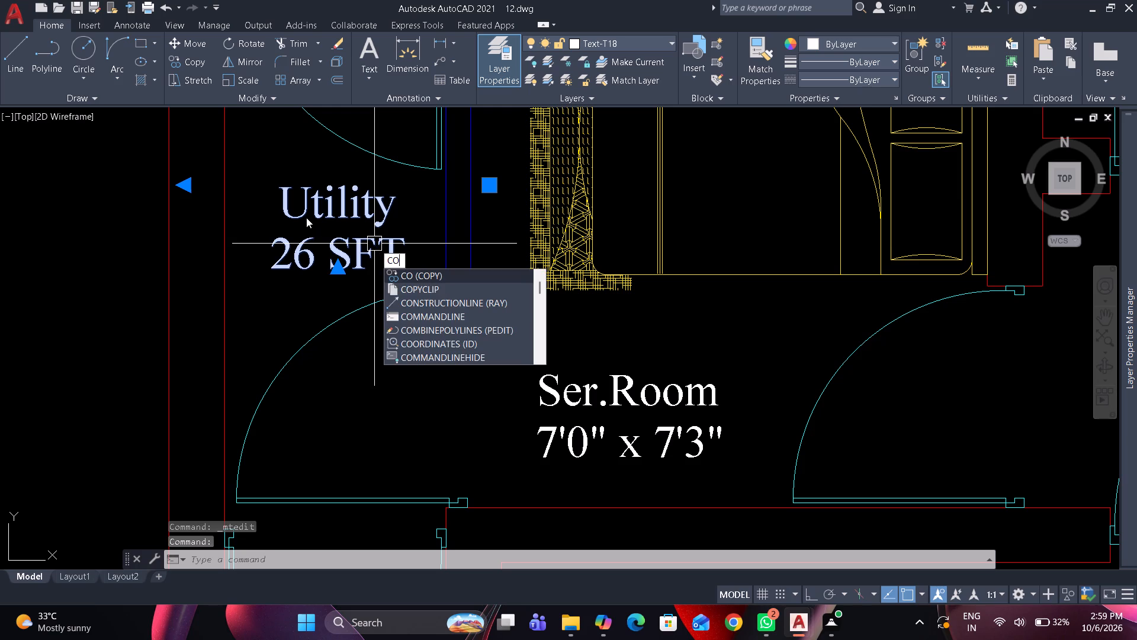
pyautogui.press('space')
pyautogui.click(303, 207)
pyautogui.scroll(-4, 303, 207)
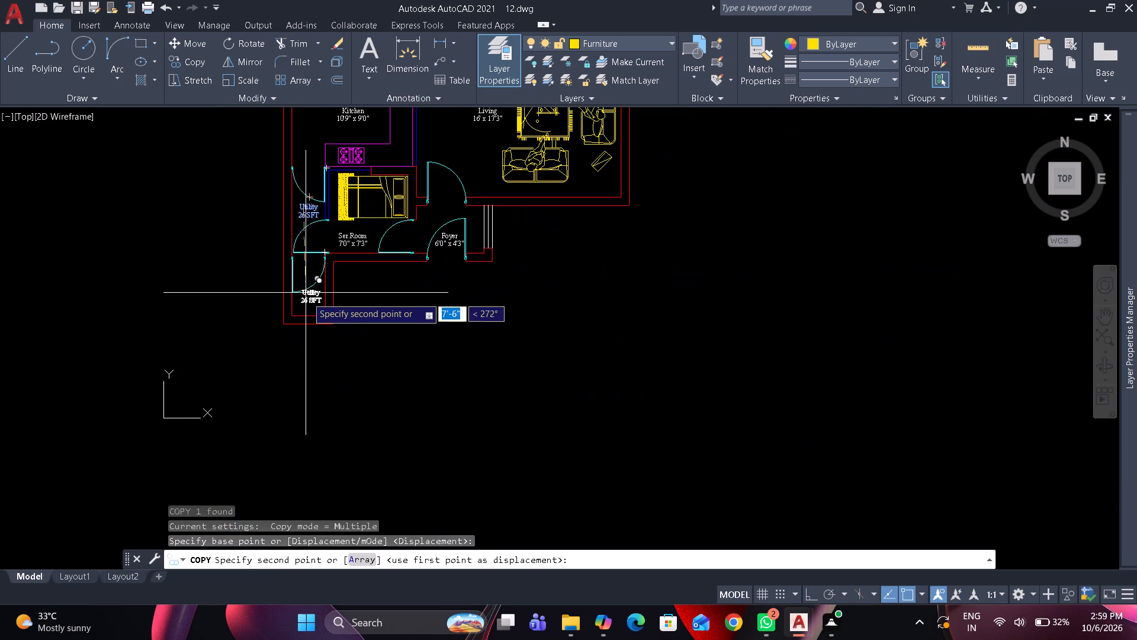
pyautogui.scroll(4, 309, 301)
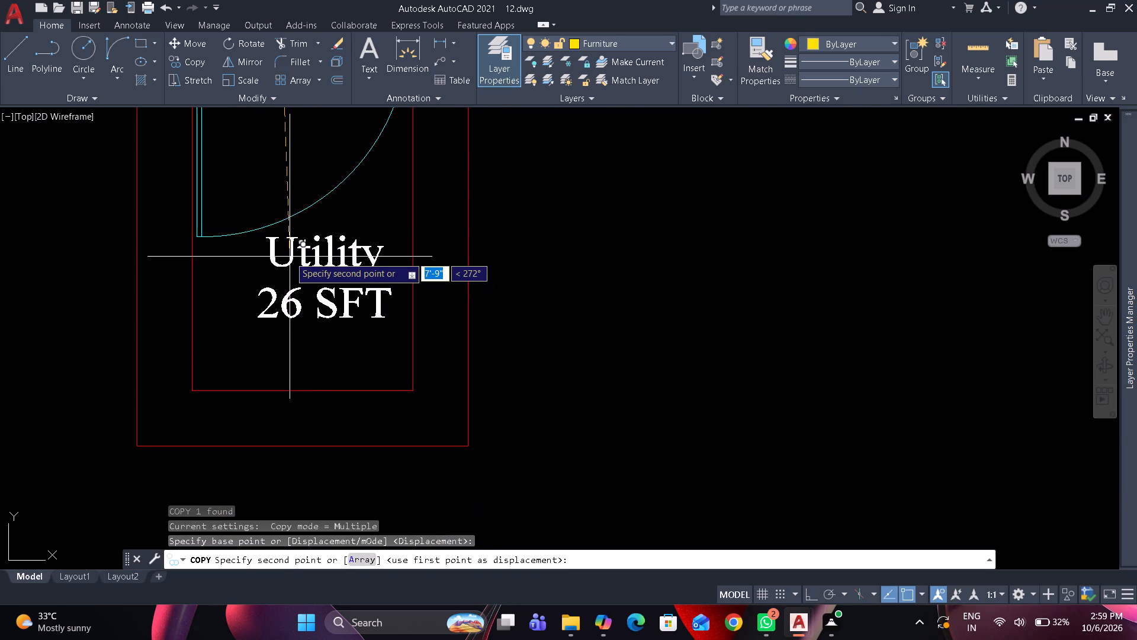
pyautogui.press('F8')
pyautogui.scroll(-1, 290, 257)
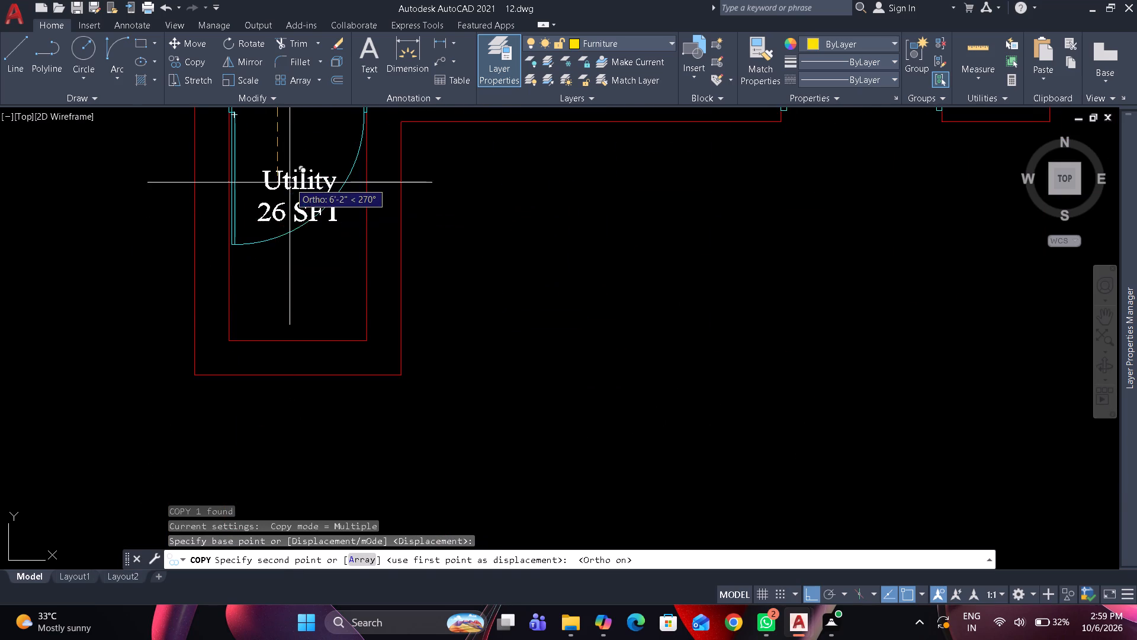
pyautogui.moveTo(290, 183); pyautogui.dragTo(301, 301, button='middle')
pyautogui.scroll(1, 296, 283)
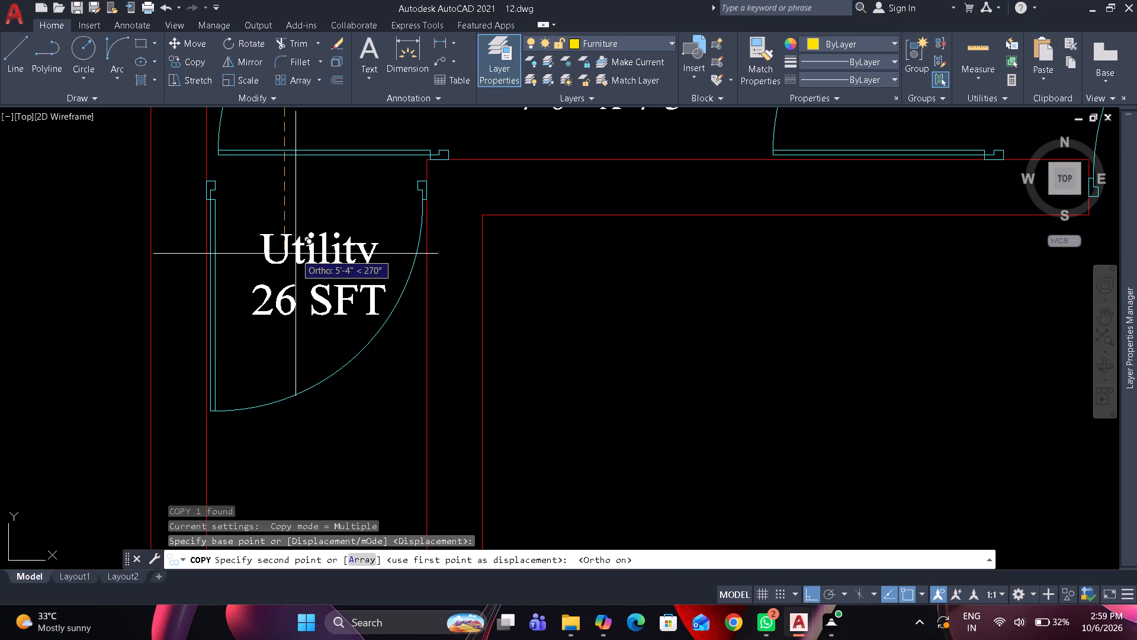
pyautogui.moveTo(313, 418); pyautogui.dragTo(296, 290, button='middle')
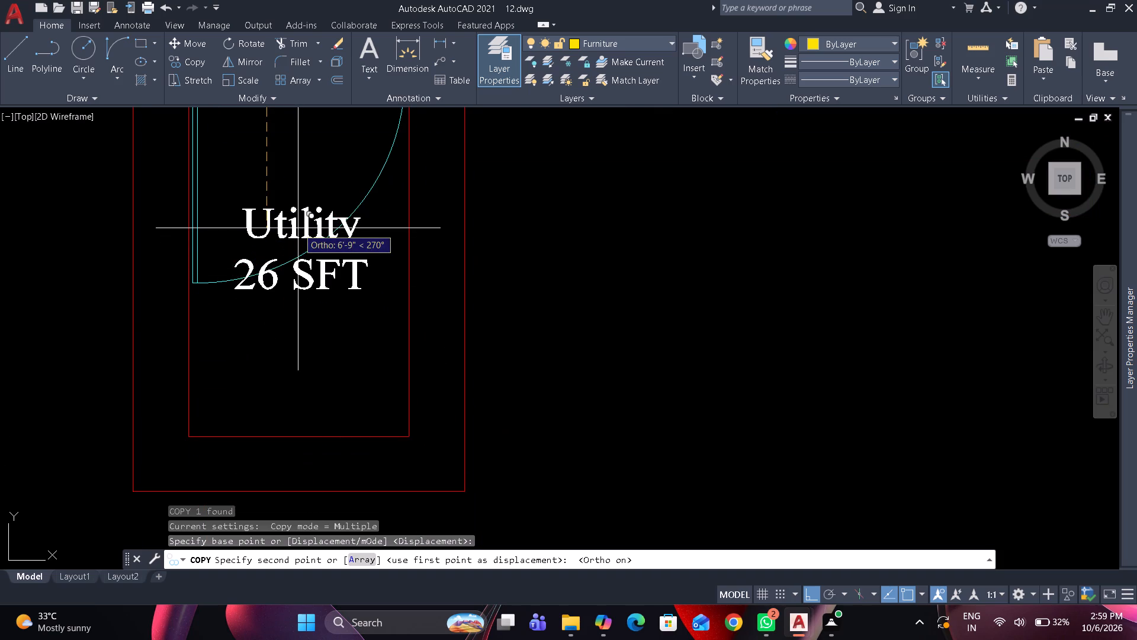
pyautogui.scroll(1, 298, 228)
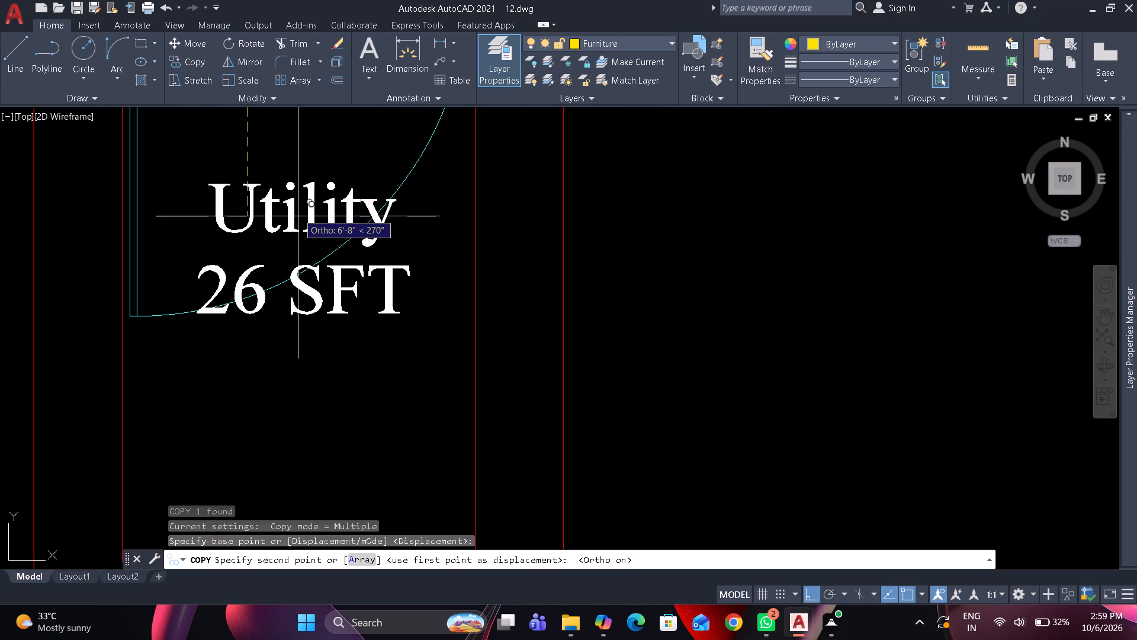
pyautogui.click(298, 190)
pyautogui.press('space')
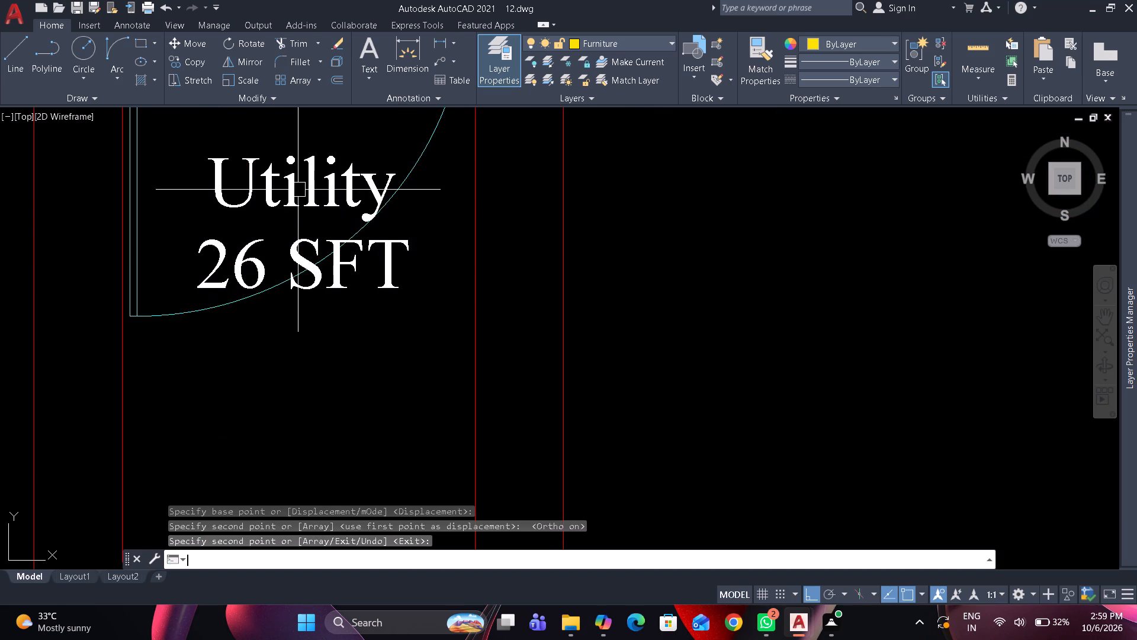
# Replace the Utility label copy in the small lower room with WC and the size line 3' x 4'9".
pyautogui.doubleClick(293, 185)
pyautogui.hotkey('ctrl', 'a')
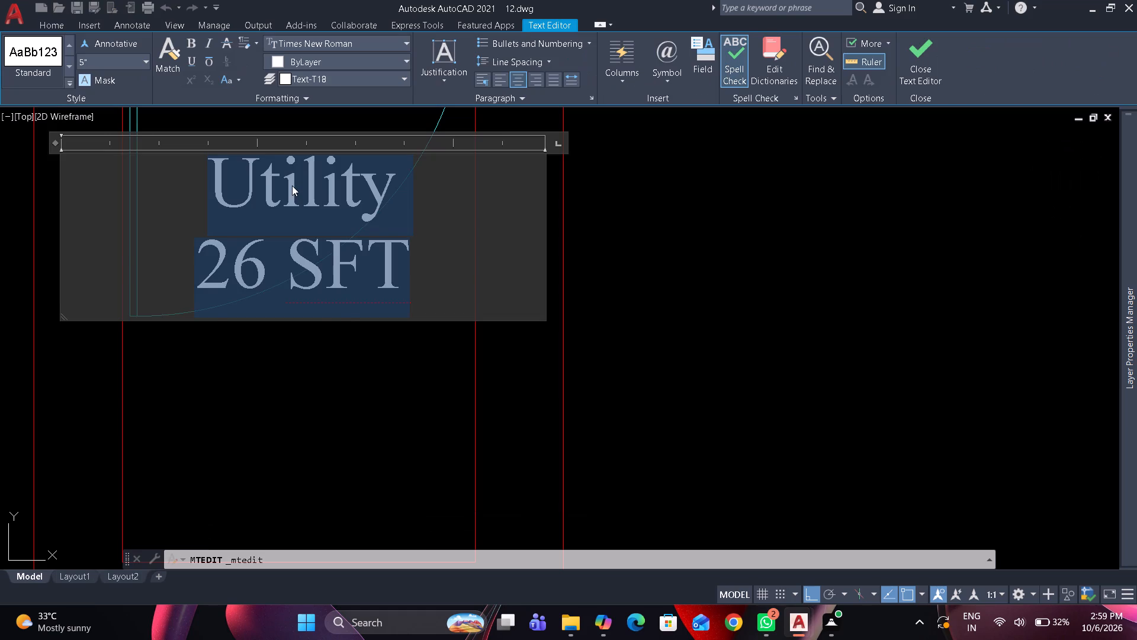
pyautogui.write('WC')
pyautogui.press('Return')
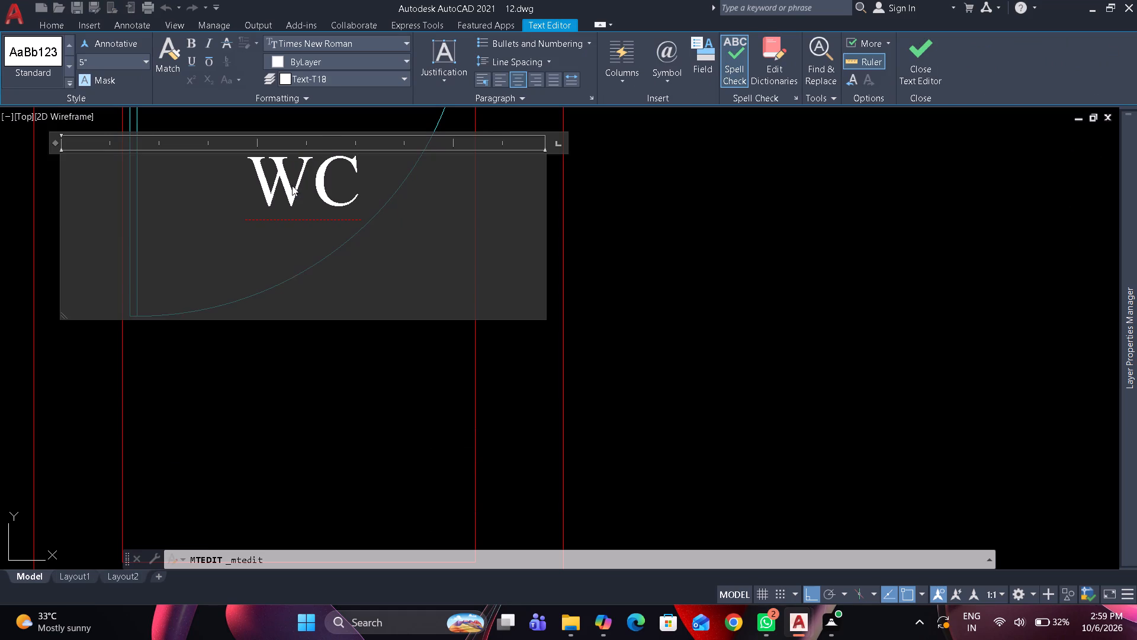
pyautogui.write("3' x")
pyautogui.press('space')
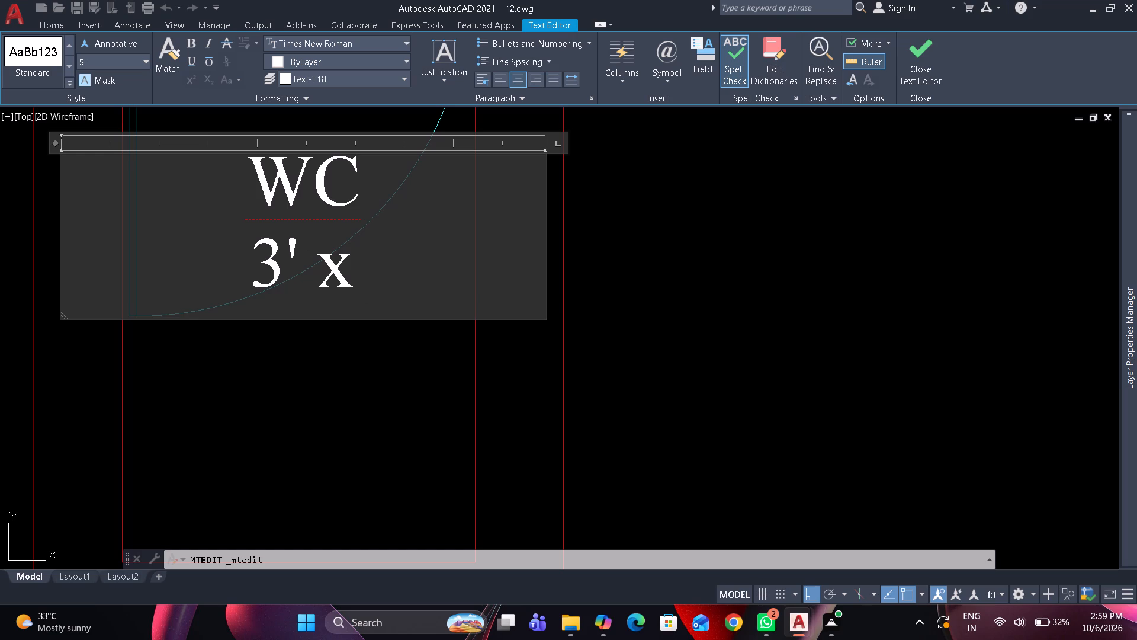
pyautogui.write("4'")
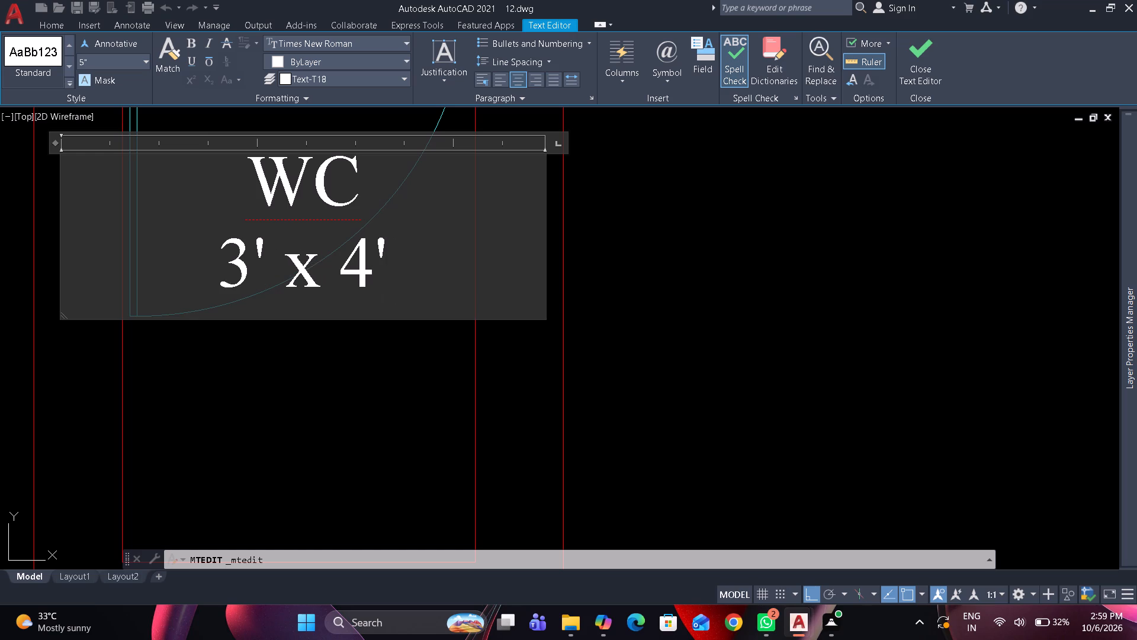
pyautogui.write('9"')
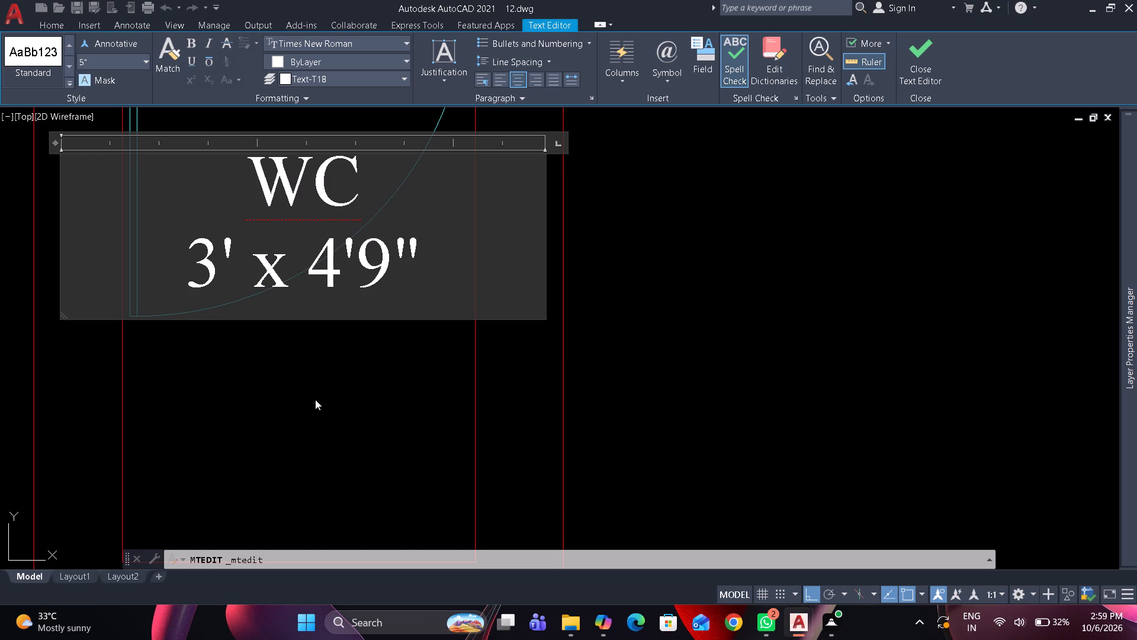
pyautogui.click(315, 399)
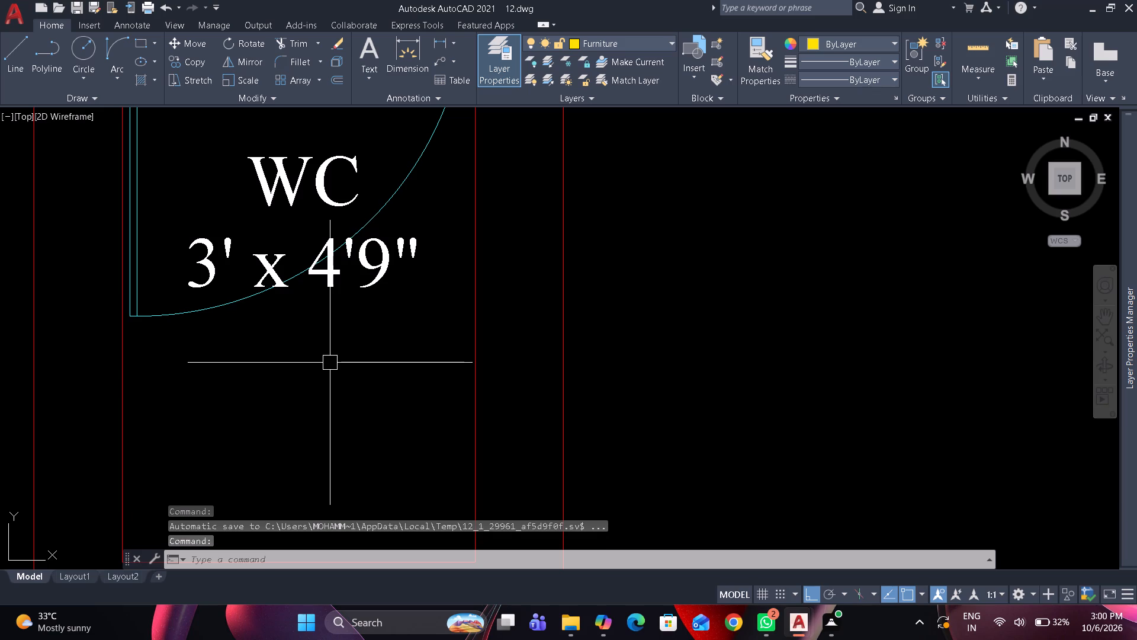
# Review the room labels across the plan, from the WC and Utility up to the bedrooms and the loose TV Unit label.
pyautogui.scroll(-2, 359, 307)
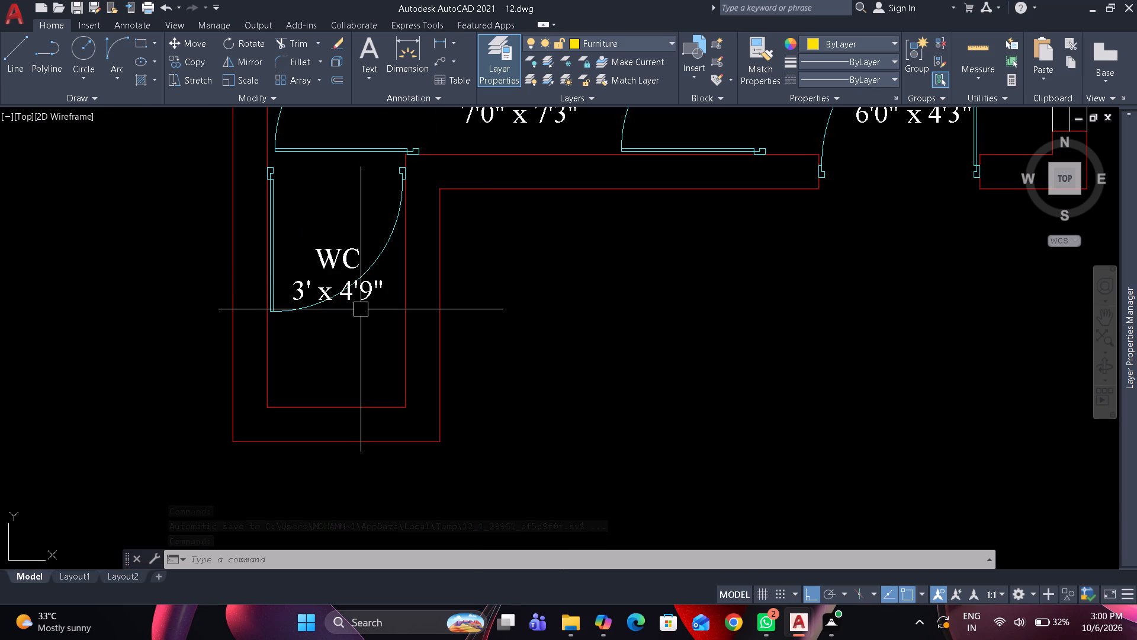
pyautogui.moveTo(361, 311); pyautogui.dragTo(365, 356, button='middle')
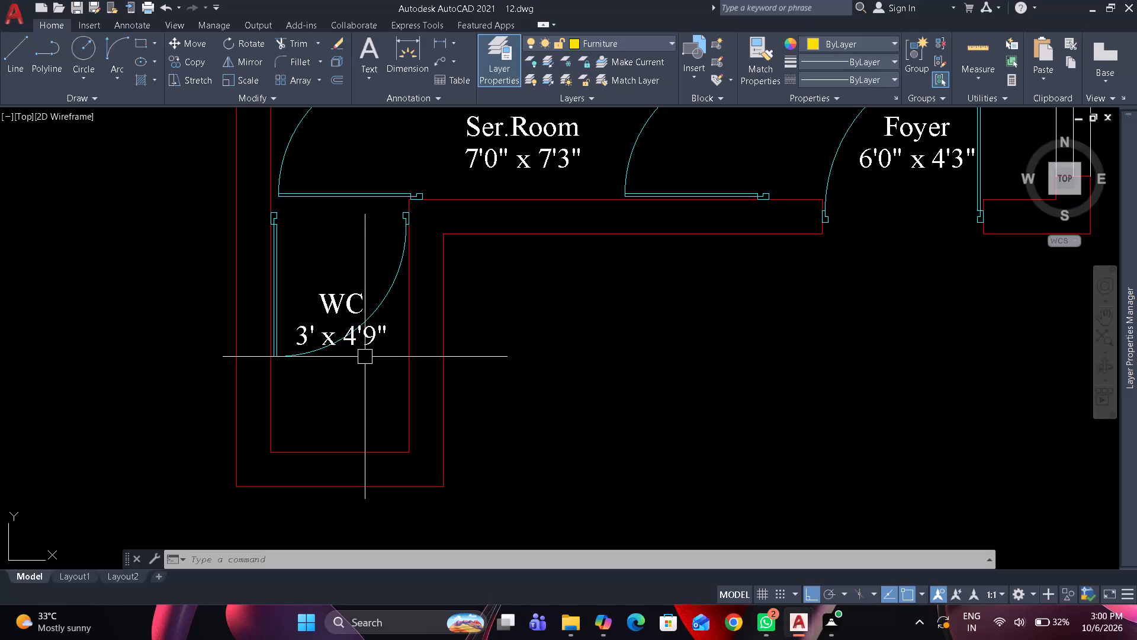
pyautogui.scroll(-2, 365, 357)
pyautogui.moveTo(365, 357); pyautogui.dragTo(361, 387, button='middle')
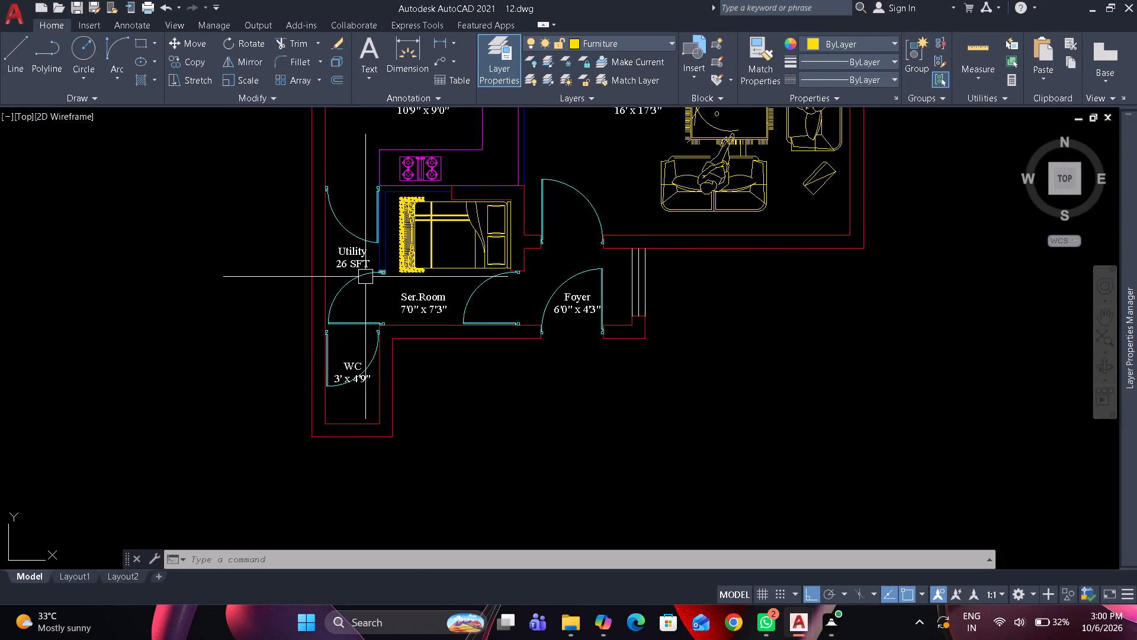
pyautogui.scroll(2, 354, 301)
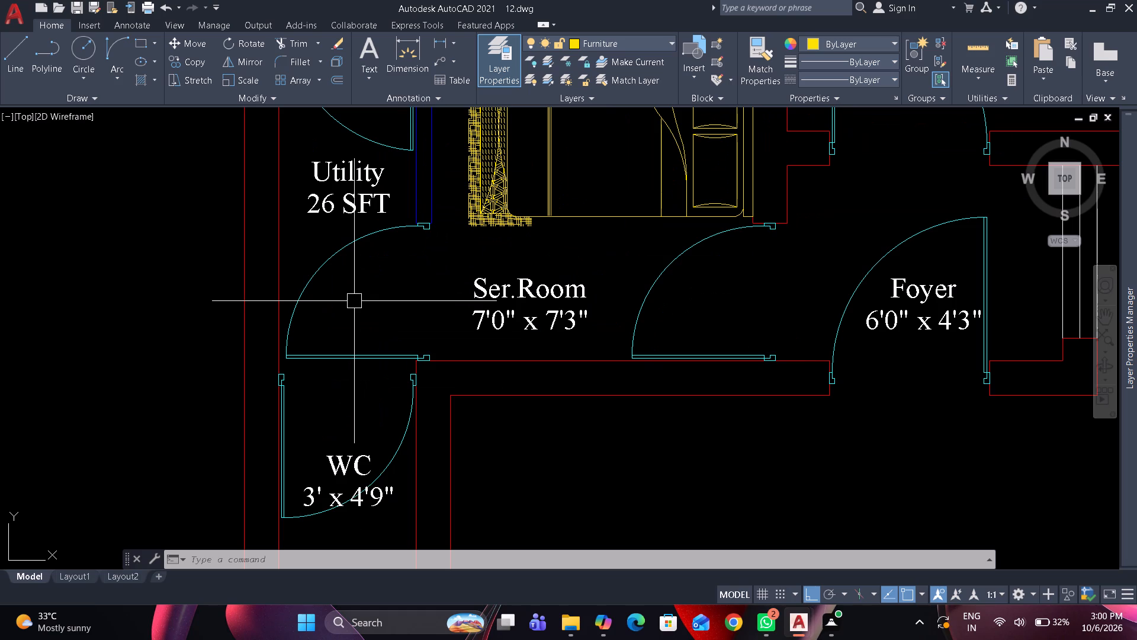
pyautogui.scroll(-2, 354, 301)
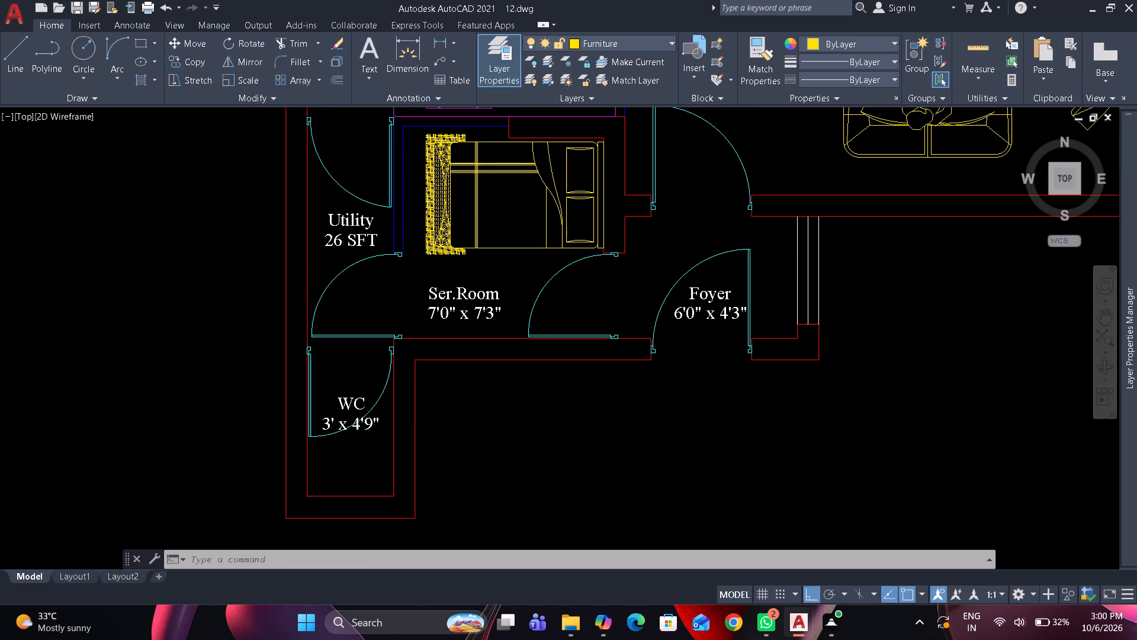
pyautogui.scroll(-1, 354, 301)
pyautogui.moveTo(354, 301); pyautogui.dragTo(342, 369, button='middle')
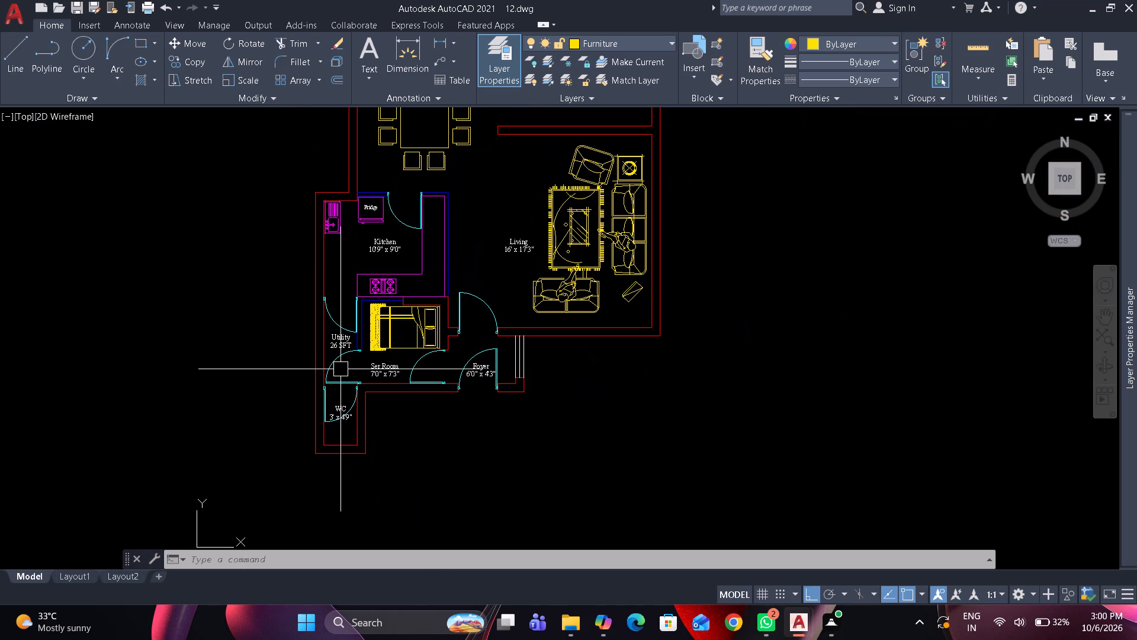
pyautogui.moveTo(341, 372); pyautogui.dragTo(341, 421, button='middle')
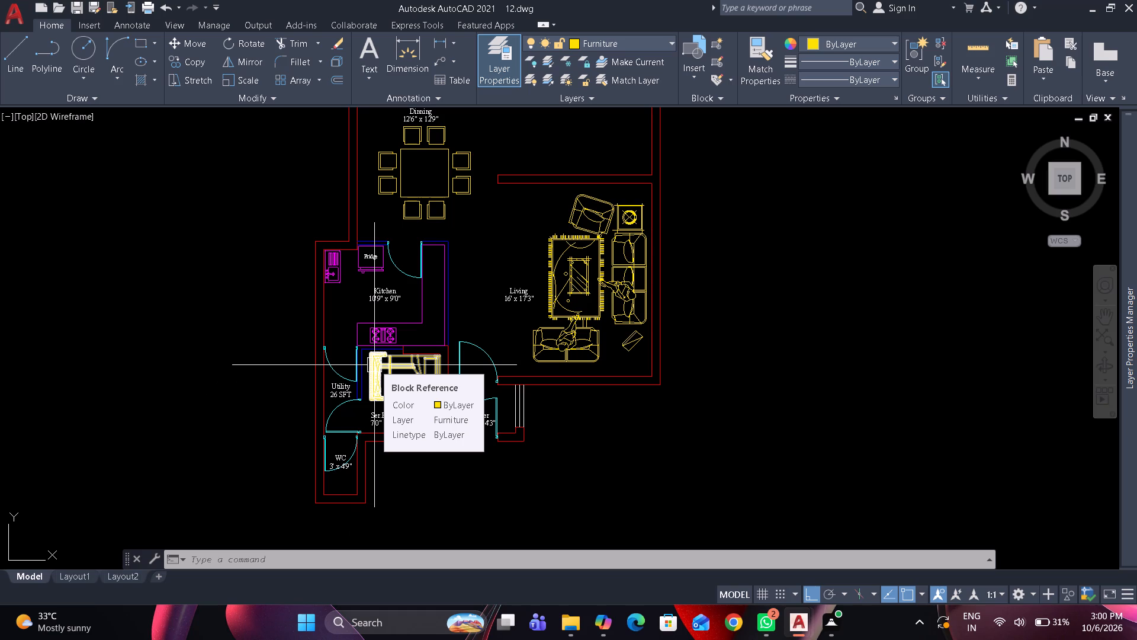
pyautogui.moveTo(456, 340); pyautogui.dragTo(470, 396, button='middle')
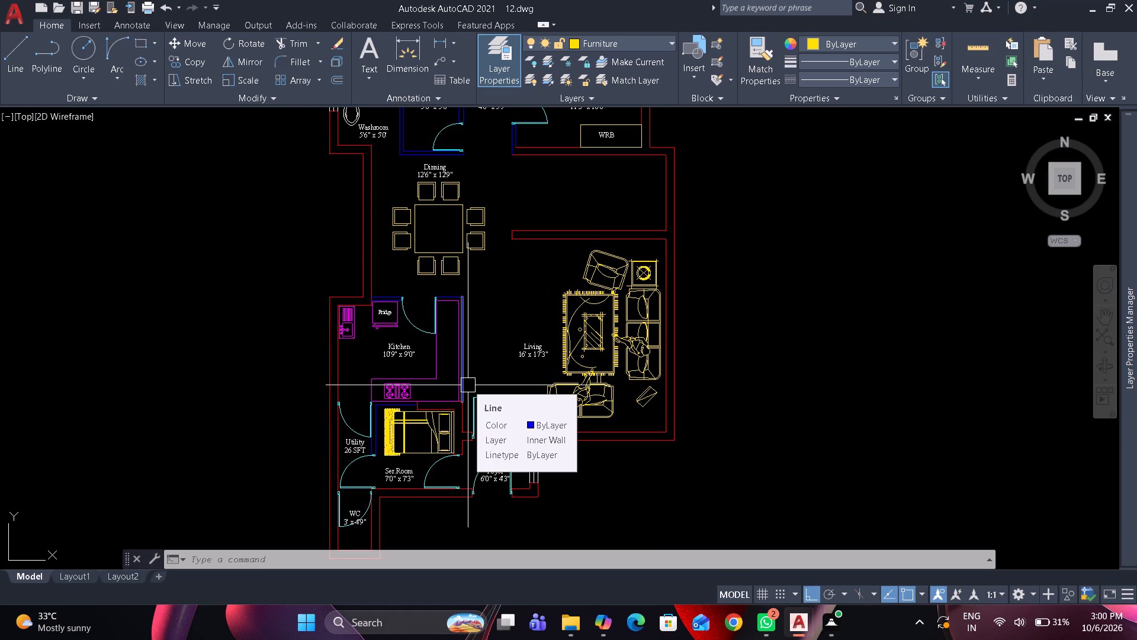
pyautogui.scroll(-1, 468, 385)
pyautogui.moveTo(468, 385); pyautogui.dragTo(480, 467, button='middle')
pyautogui.scroll(2, 689, 209)
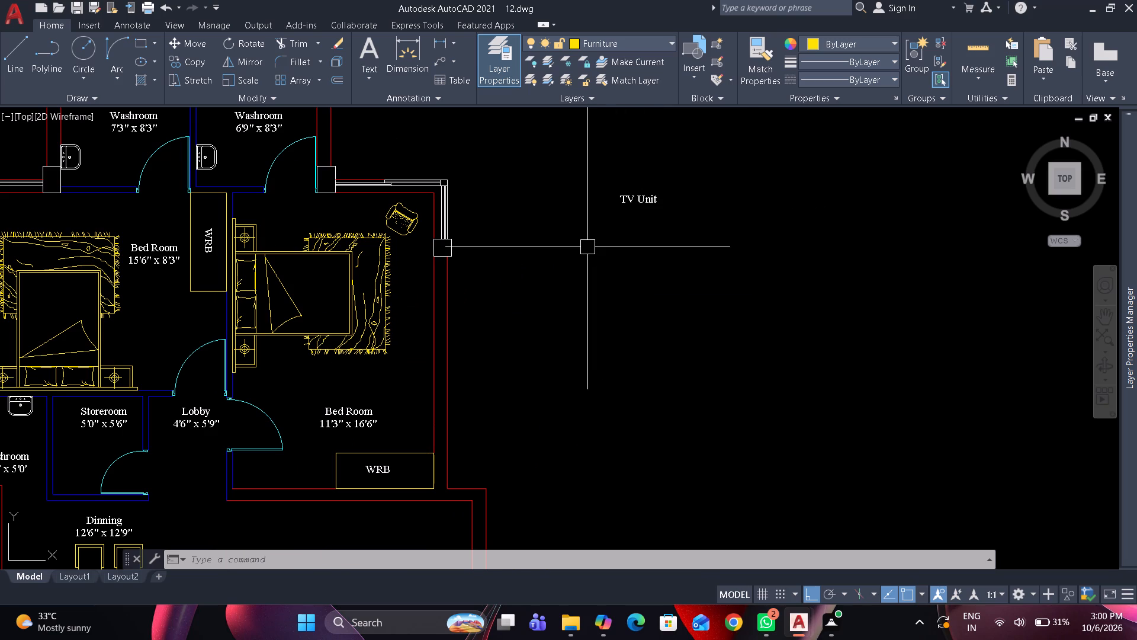
pyautogui.middleClick(562, 222)
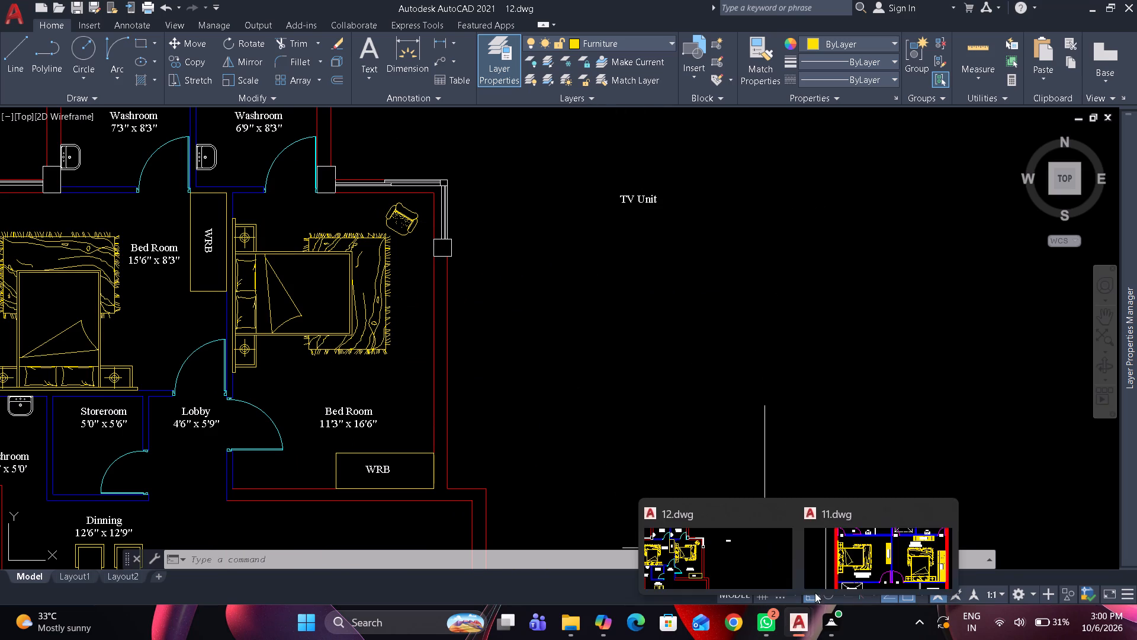
# Switch to 11.dwg, copy the Master Bed Room's TV unit rectangle and paste it into 12.dwg beside the loose TV Unit label.
pyautogui.click(851, 562)
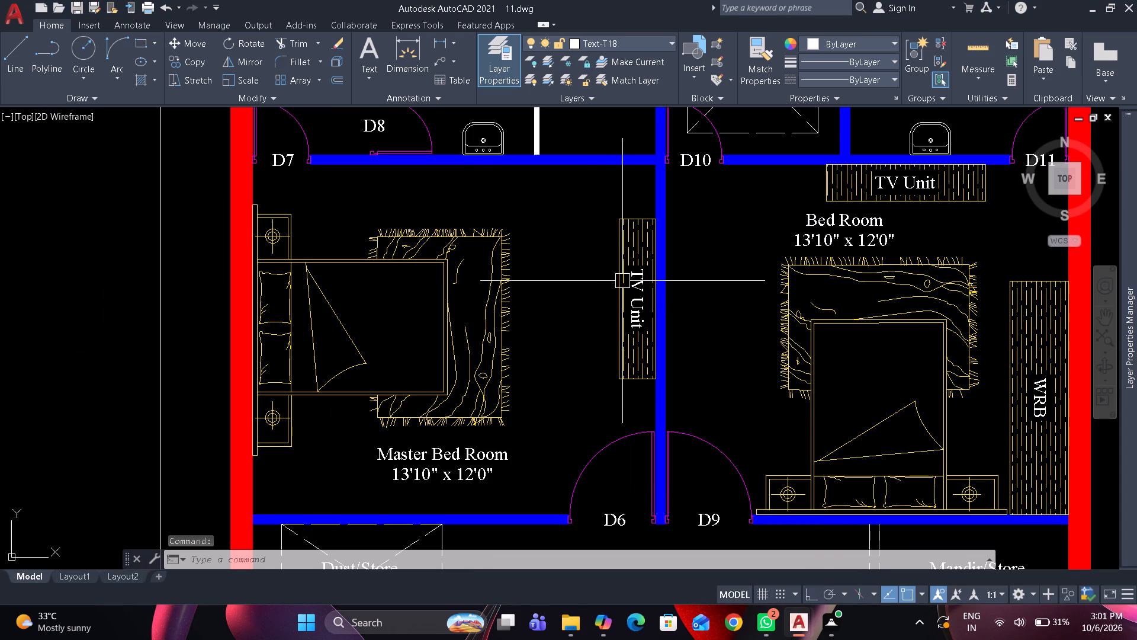
pyautogui.click(615, 279)
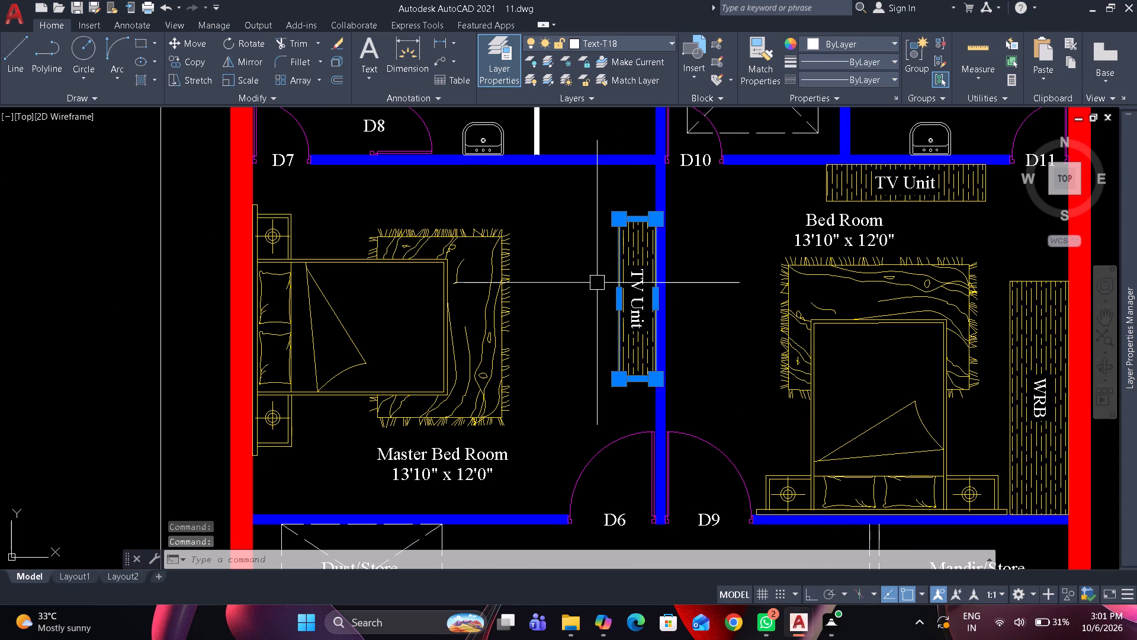
pyautogui.hotkey('ctrl', 'c')
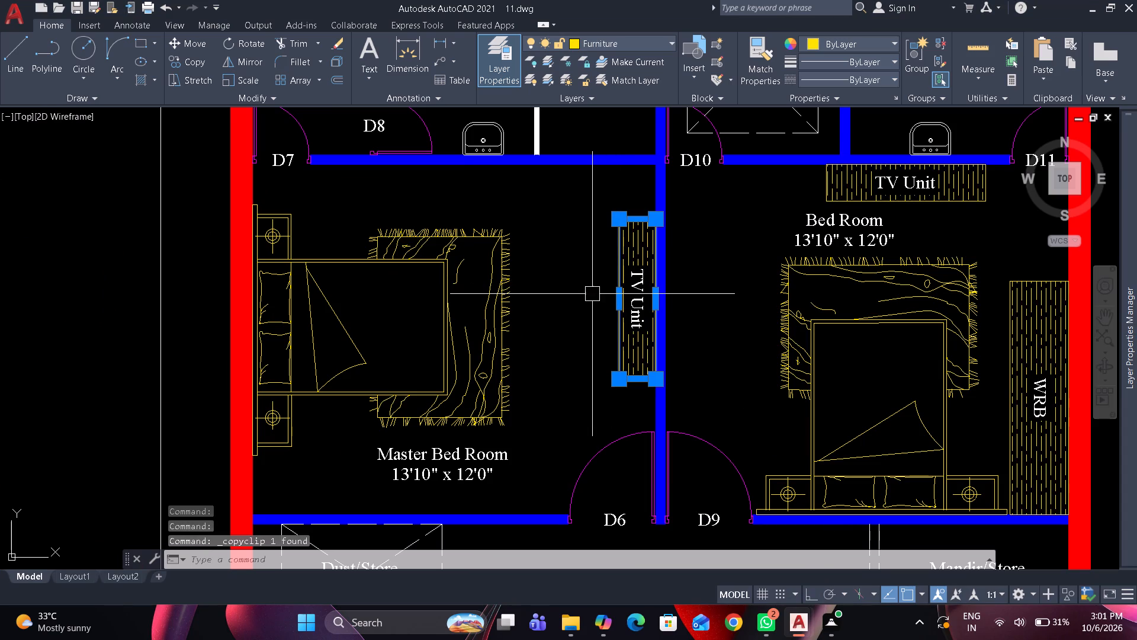
pyautogui.hotkey('alt', 'Tab')
pyautogui.hotkey('alt', 'Tab')
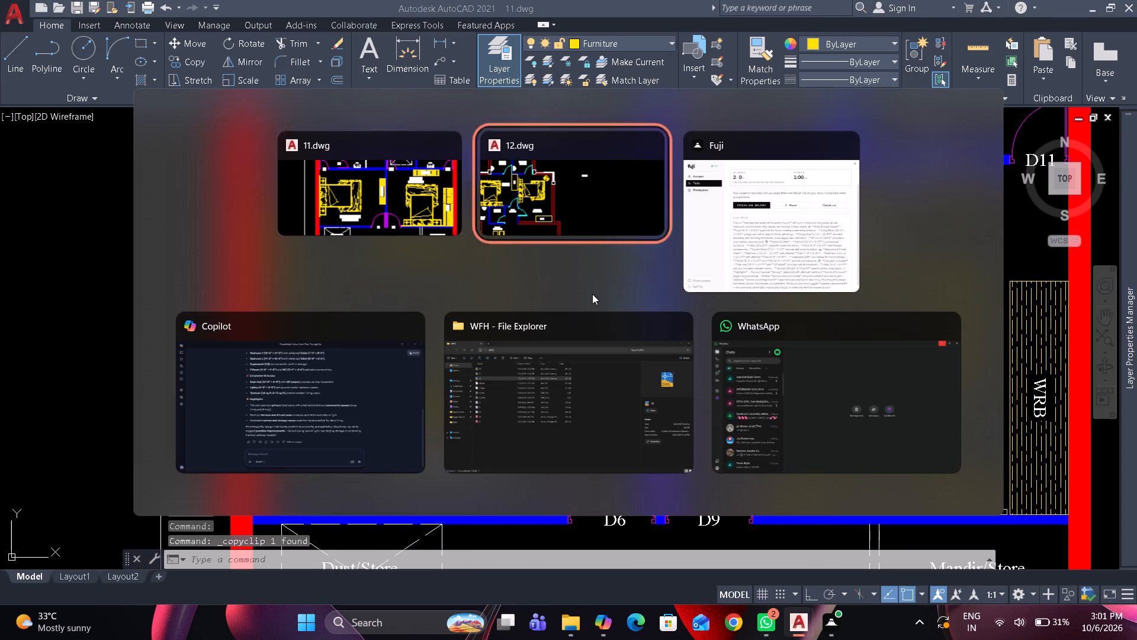
pyautogui.hotkey('ctrl', 'v')
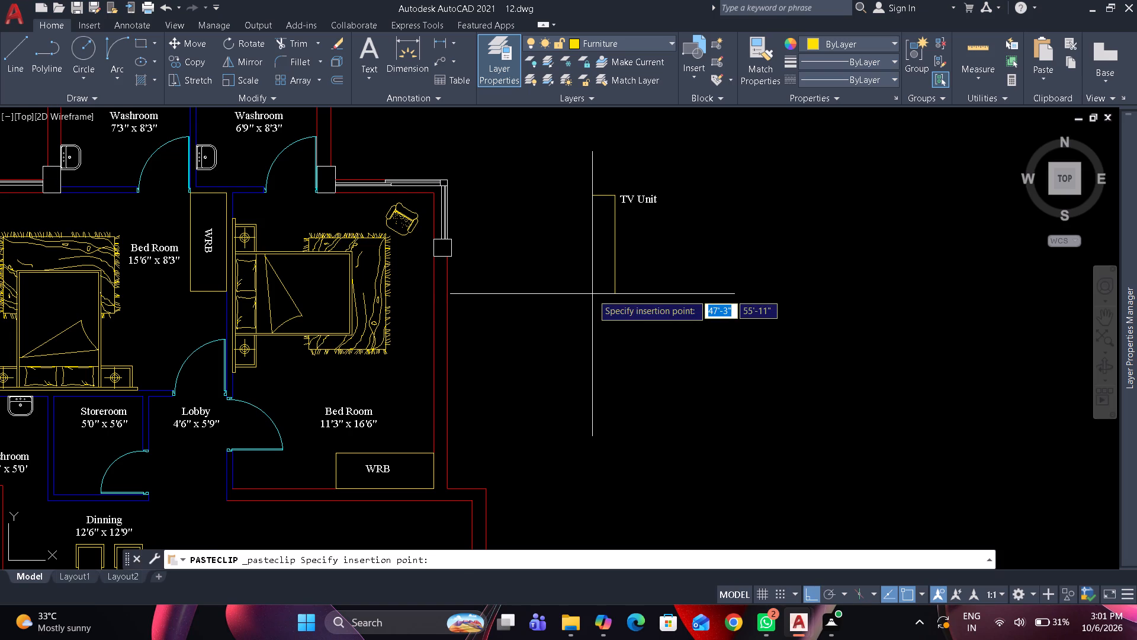
pyautogui.click(577, 316)
# Rotate the loose TV Unit label 90° clockwise with ortho on and move it inside the pasted rectangle.
pyautogui.click(635, 199)
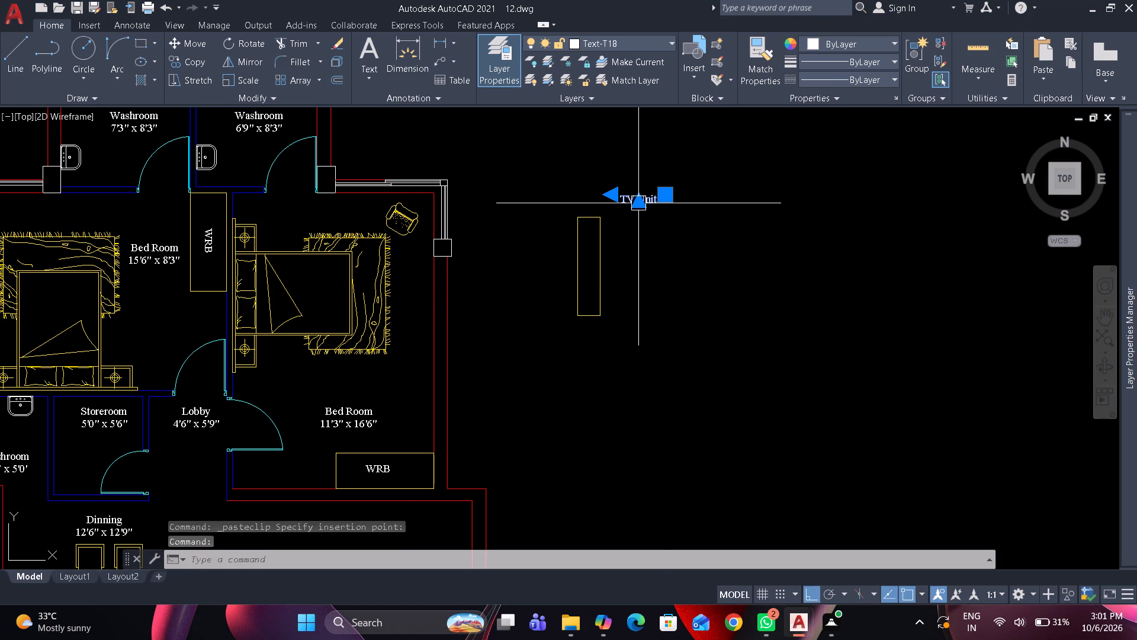
pyautogui.write('ro')
pyautogui.press('space')
pyautogui.moveTo(641, 202); pyautogui.dragTo(641, 229)
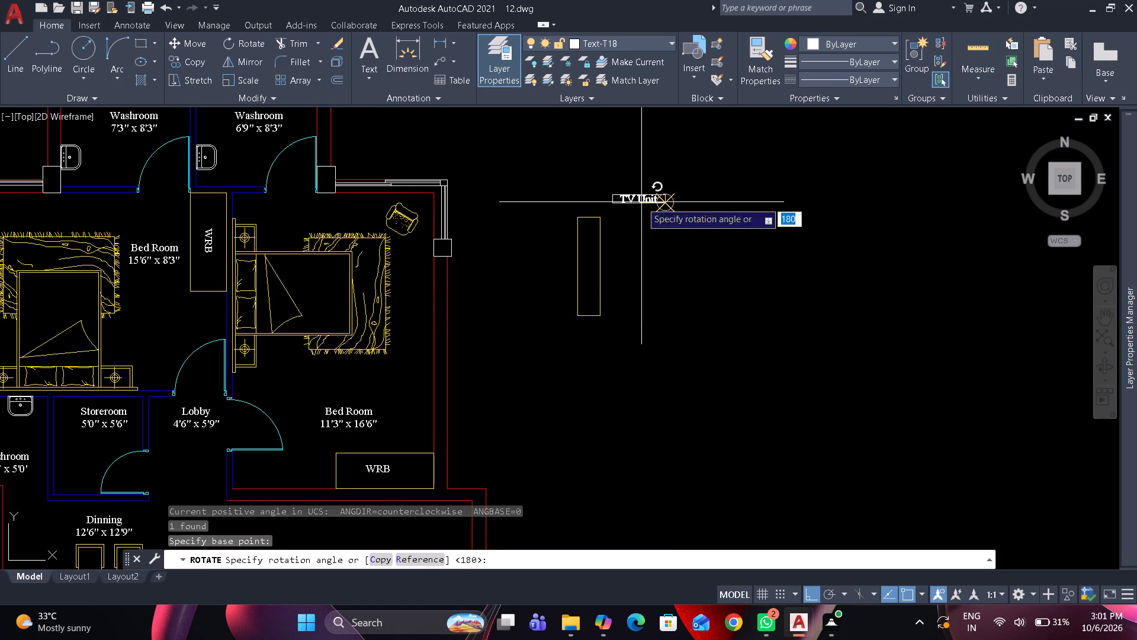
pyautogui.moveTo(635, 316); pyautogui.dragTo(637, 309)
pyautogui.click(675, 158)
pyautogui.scroll(2, 670, 187)
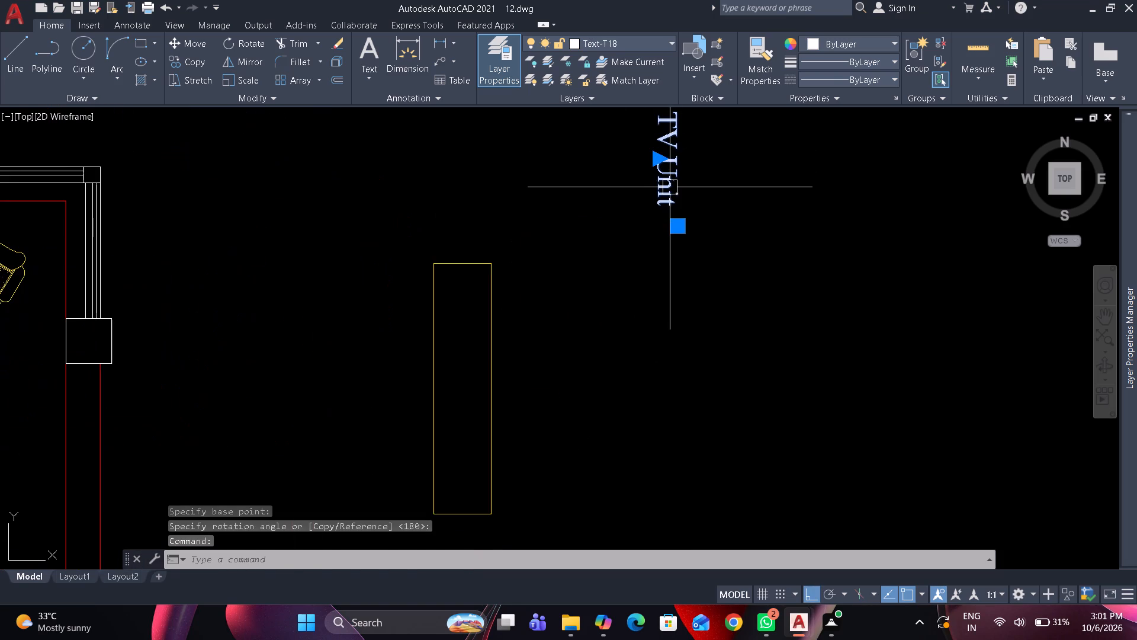
pyautogui.moveTo(667, 188); pyautogui.dragTo(461, 419)
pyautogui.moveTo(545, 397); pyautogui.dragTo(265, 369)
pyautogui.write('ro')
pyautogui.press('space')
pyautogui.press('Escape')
# Rotate a copy of the TV Unit rectangle and its label by 90° so the copy lies horizontally.
pyautogui.moveTo(521, 399); pyautogui.dragTo(258, 323)
pyautogui.moveTo(217, 316); pyautogui.dragTo(245, 322)
pyautogui.press('c')
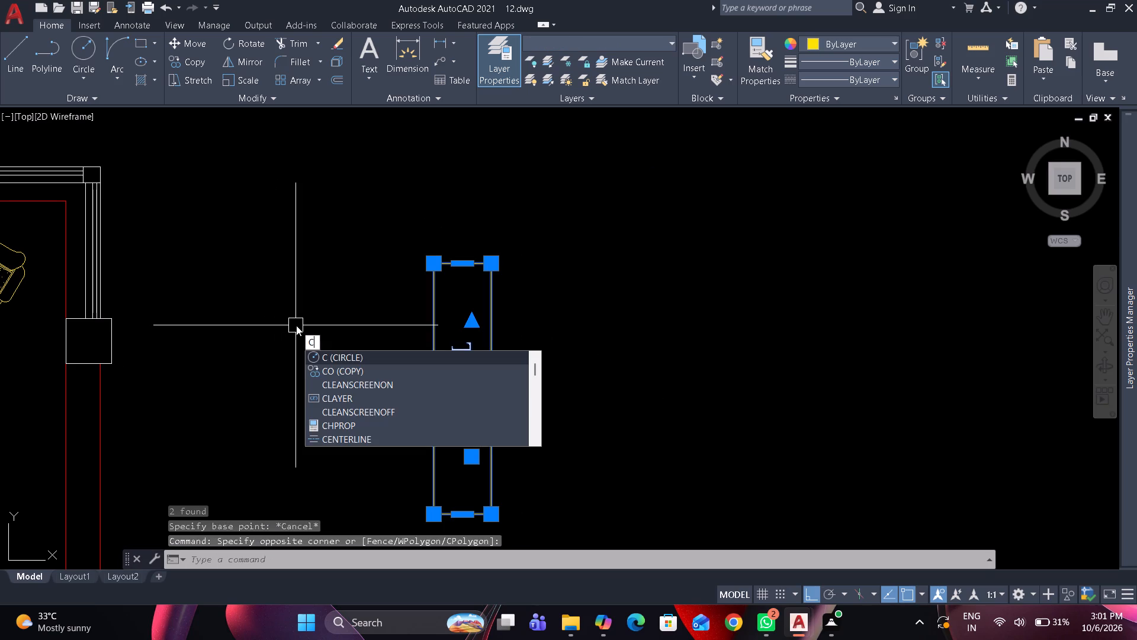
pyautogui.press('BackSpace')
pyautogui.write('ro')
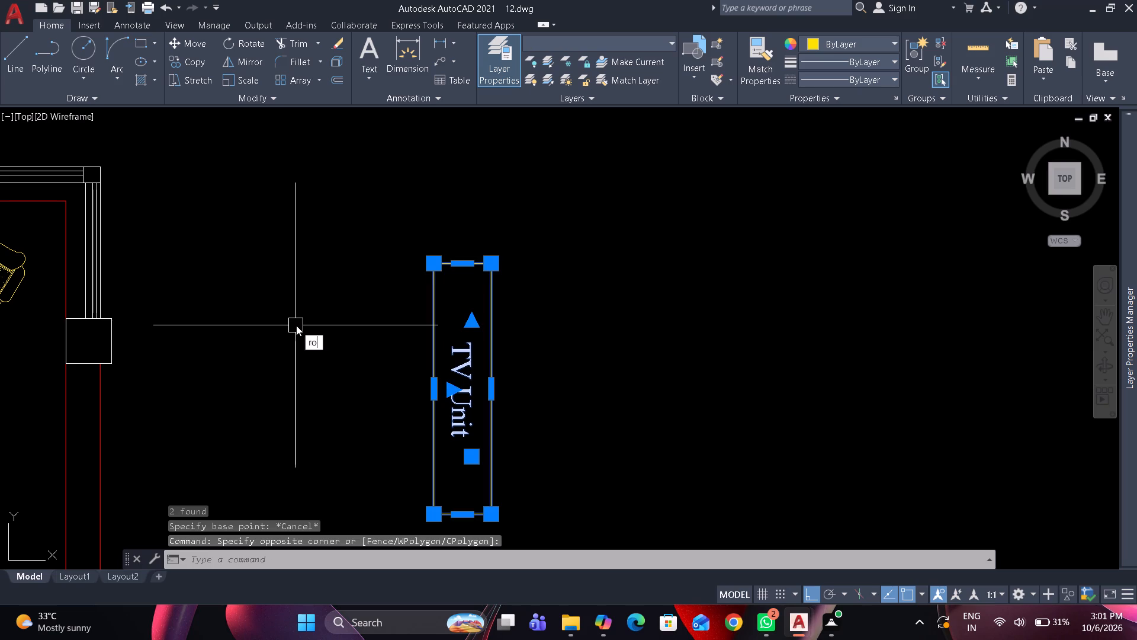
pyautogui.press('space')
pyautogui.click(458, 377)
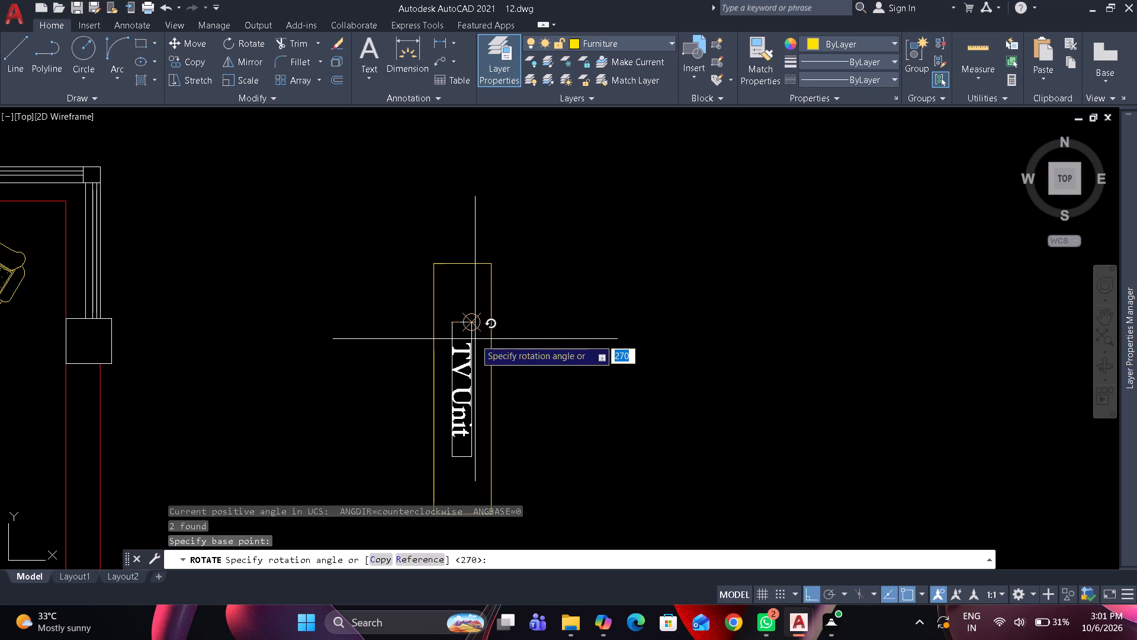
pyautogui.press('c')
pyautogui.press('space')
pyautogui.click(506, 220)
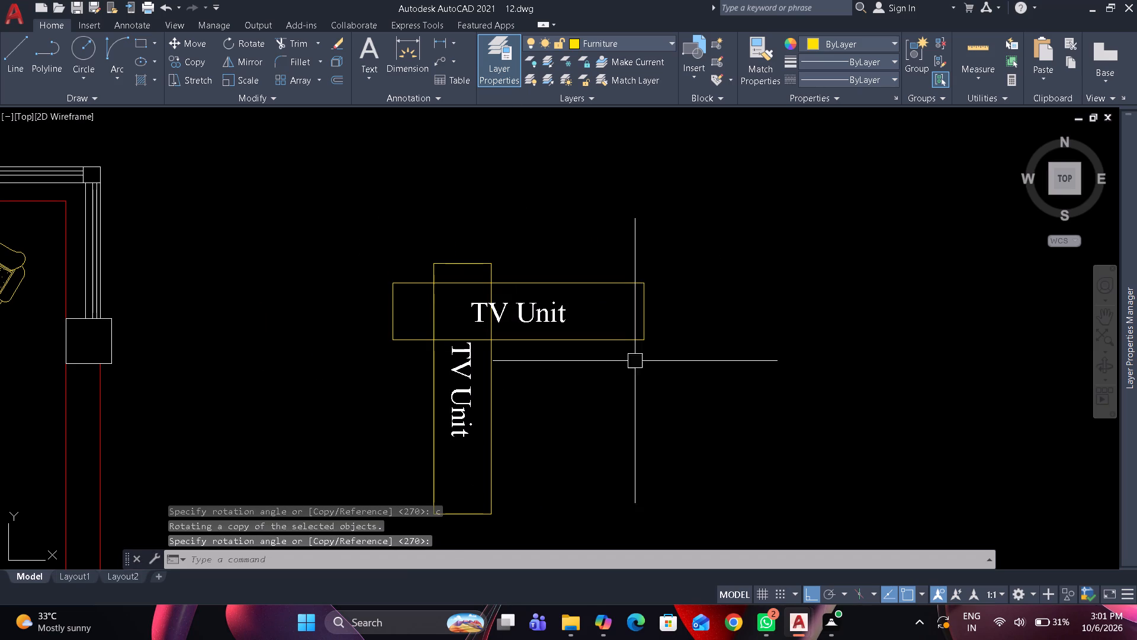
# Move the horizontal TV unit with its label into the 15'6" x 8'3" Bed Room, against the wall facing the bed.
pyautogui.moveTo(600, 366); pyautogui.dragTo(559, 325)
pyautogui.click(519, 274)
pyautogui.write('m')
pyautogui.press('space')
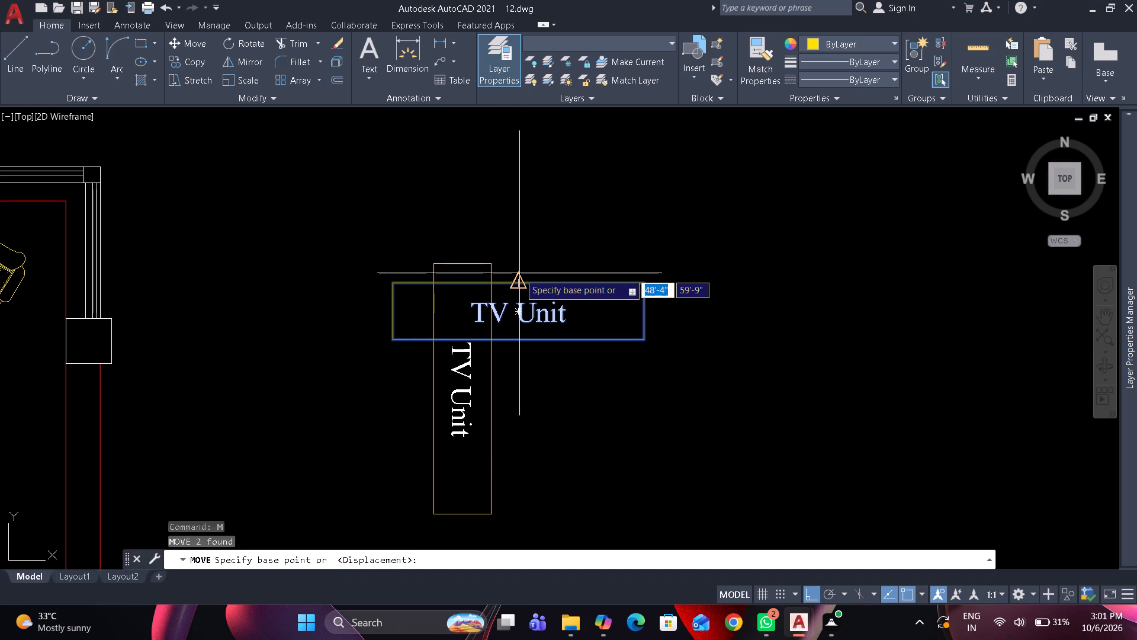
pyautogui.click(519, 273)
pyautogui.scroll(-1, 487, 273)
pyautogui.moveTo(487, 273); pyautogui.dragTo(1000, 267, button='middle')
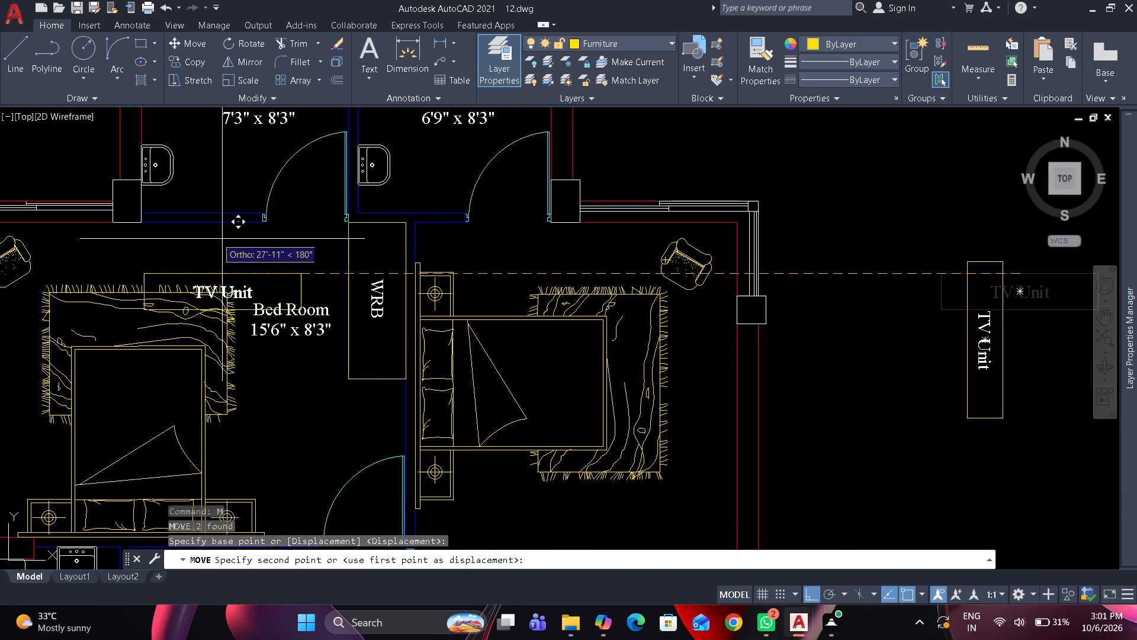
pyautogui.scroll(1, 210, 236)
pyautogui.moveTo(210, 236); pyautogui.dragTo(634, 238, button='middle')
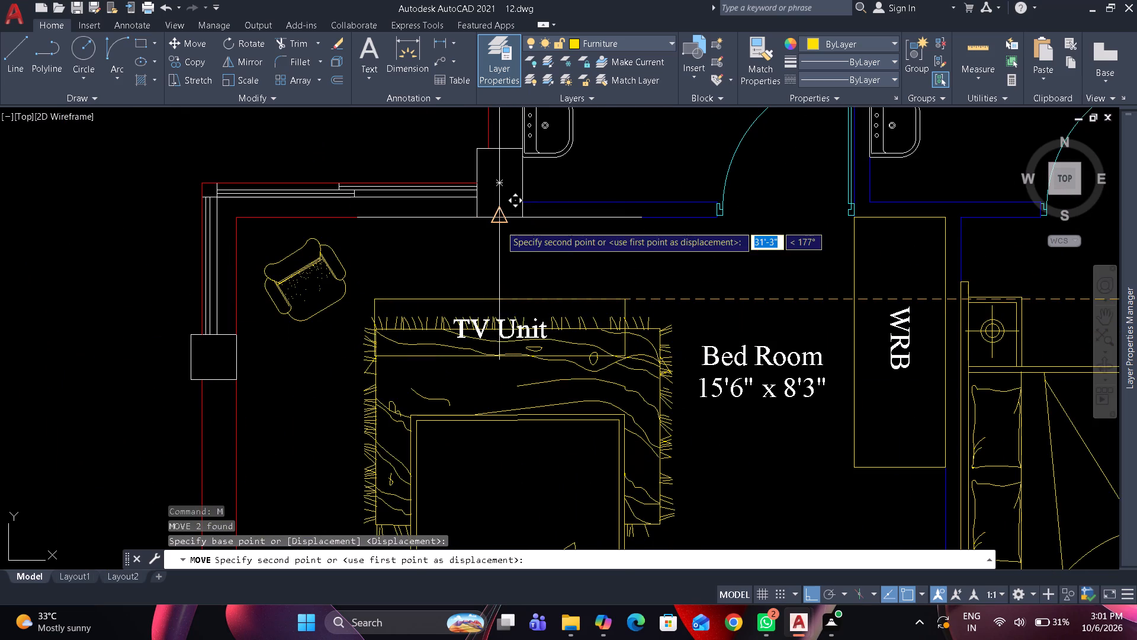
pyautogui.click(500, 225)
# Move the vertical TV unit with its label into the 11'3" x 16'6" Bed Room, against the outer wall facing the bed.
pyautogui.scroll(-1, 500, 265)
pyautogui.scroll(-1, 567, 277)
pyautogui.moveTo(557, 276); pyautogui.dragTo(250, 271, button='middle')
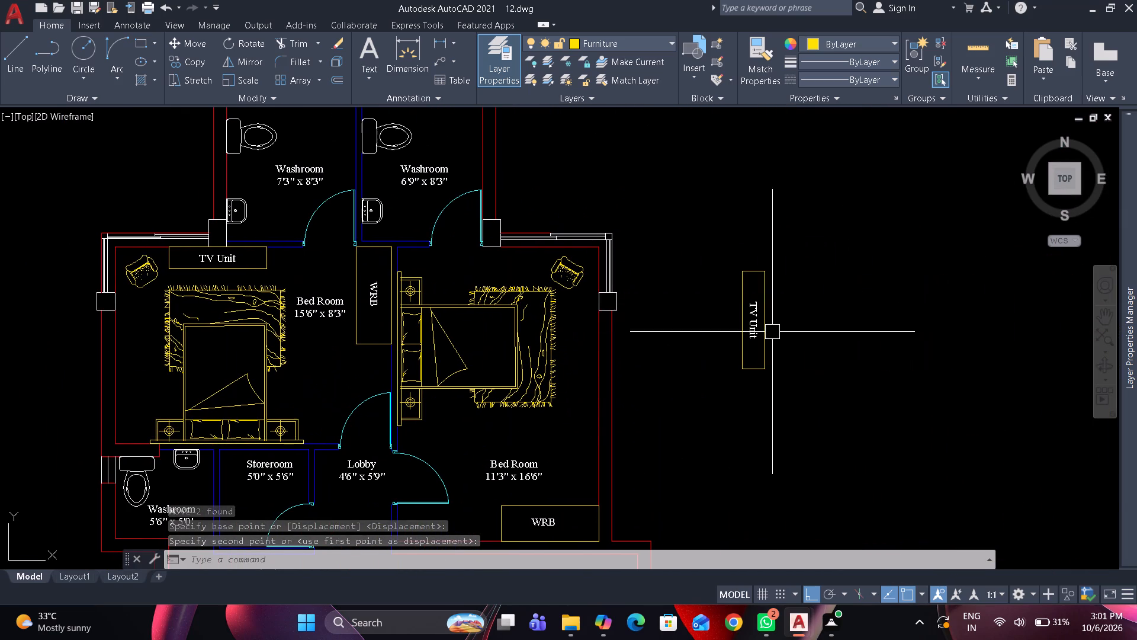
pyautogui.moveTo(786, 324); pyautogui.dragTo(757, 311)
pyautogui.click(744, 306)
pyautogui.press('m')
pyautogui.press('space')
pyautogui.scroll(1, 796, 343)
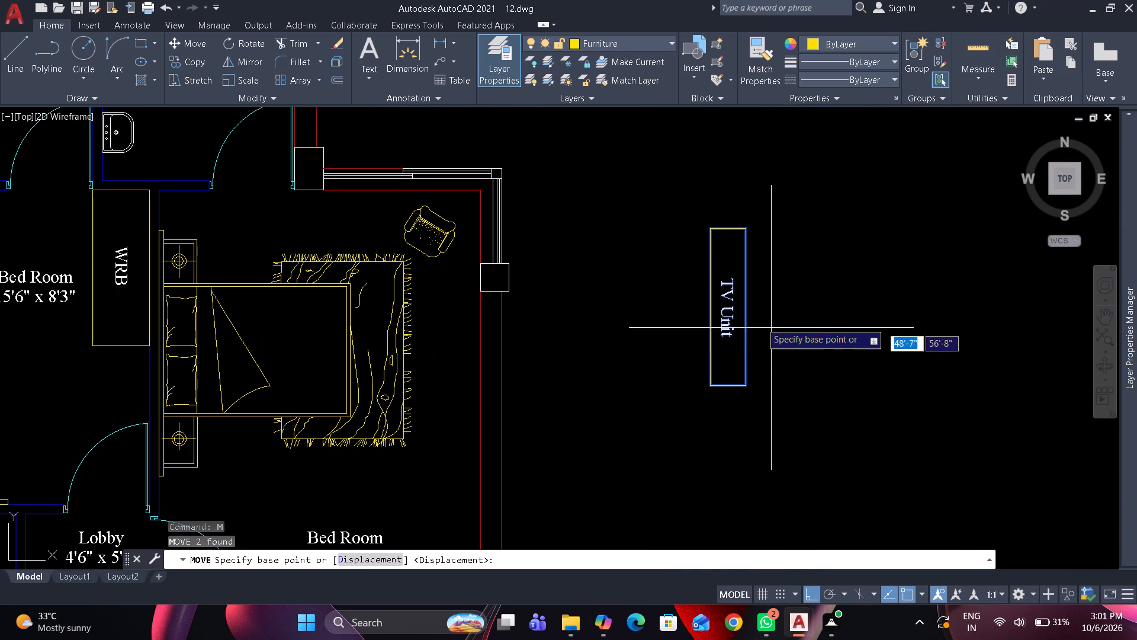
pyautogui.click(746, 309)
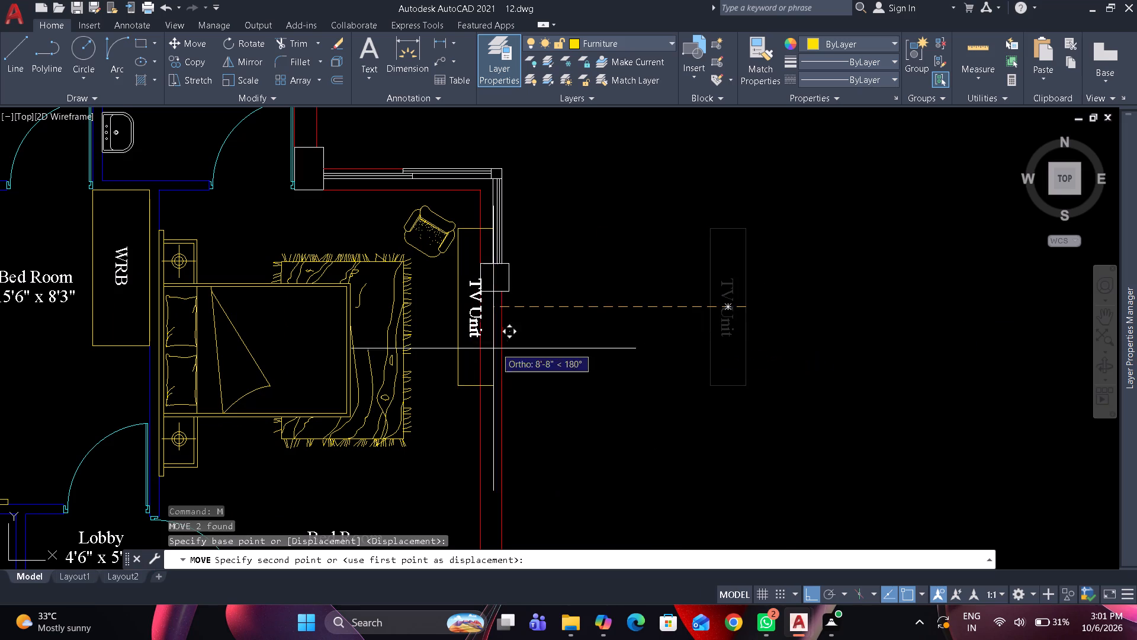
pyautogui.click(479, 354)
# Rotate a copy of the 11'3" x 16'6" Bed Room's TV unit and label by 180° about the midpoint of its room-side edge.
pyautogui.scroll(-1, 593, 303)
pyautogui.moveTo(593, 303); pyautogui.dragTo(688, 249, button='middle')
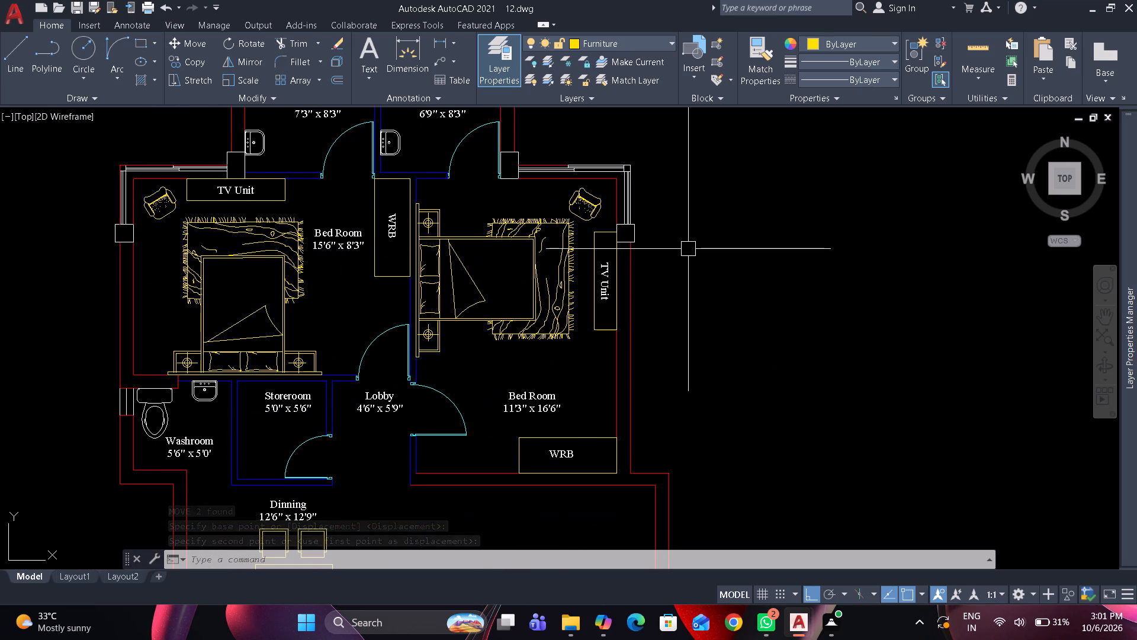
pyautogui.scroll(1, 599, 274)
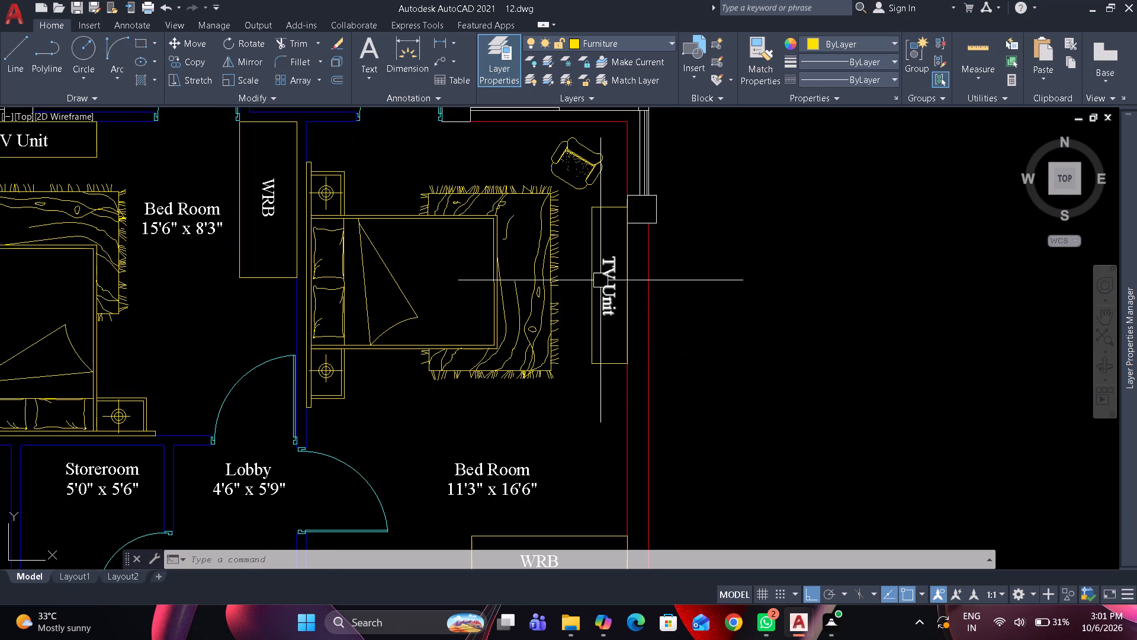
pyautogui.click(601, 280)
pyautogui.click(592, 267)
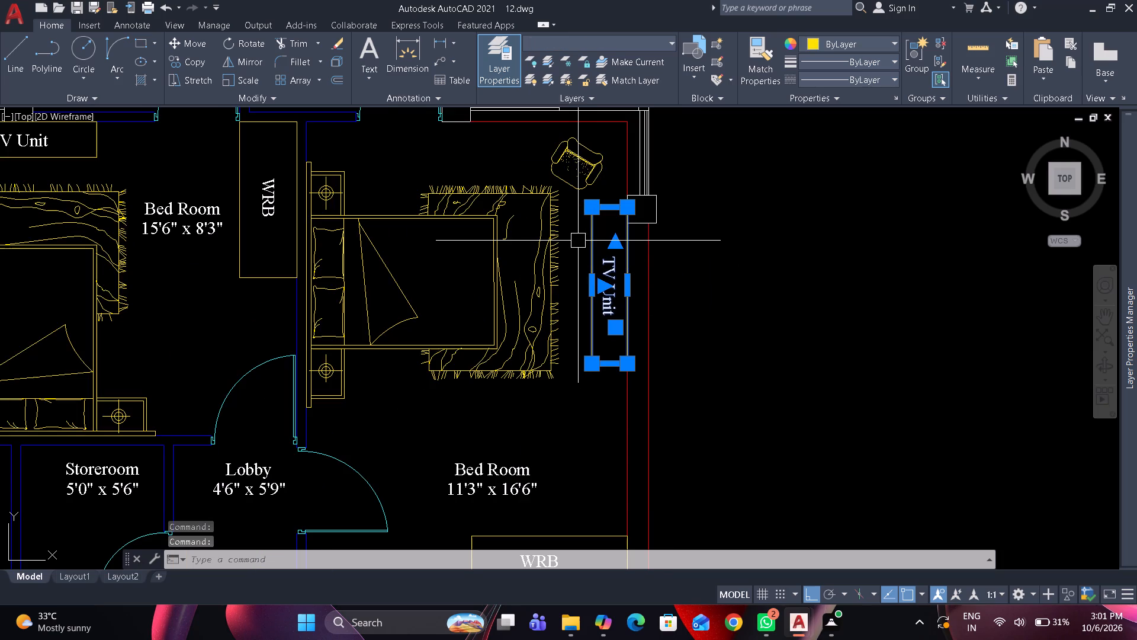
pyautogui.write('ro')
pyautogui.press('space')
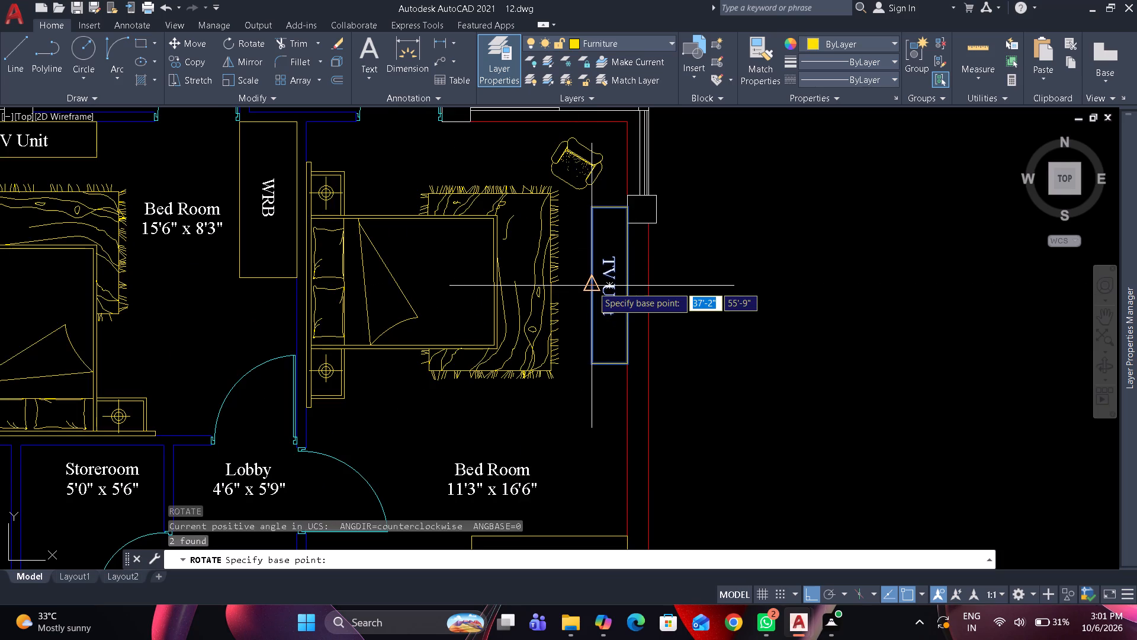
pyautogui.click(592, 286)
pyautogui.press('c')
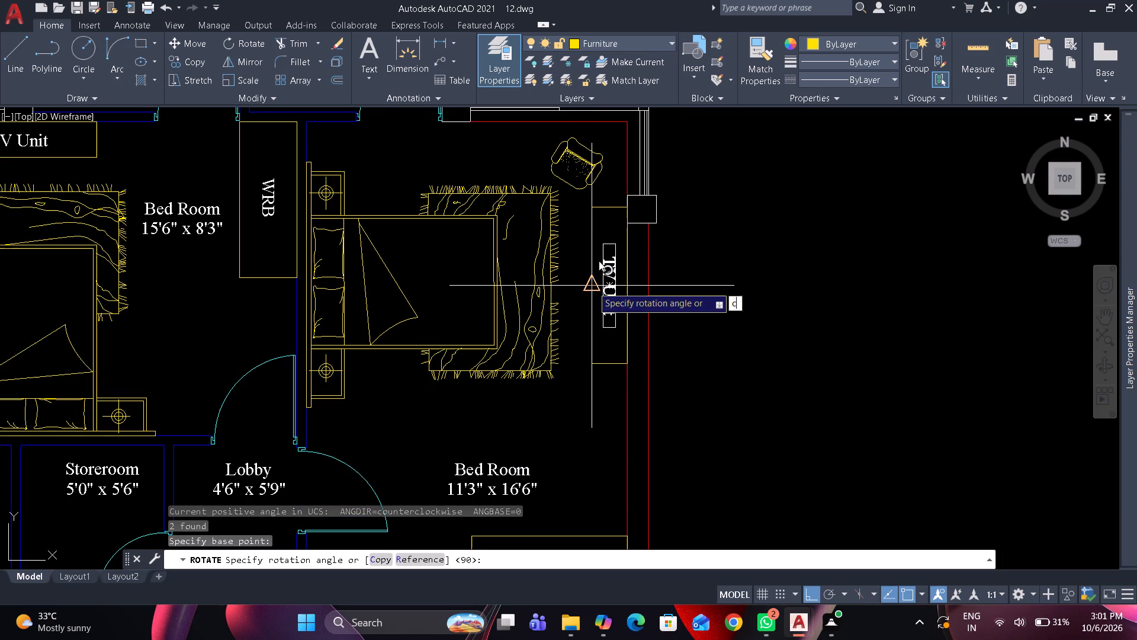
pyautogui.press('space')
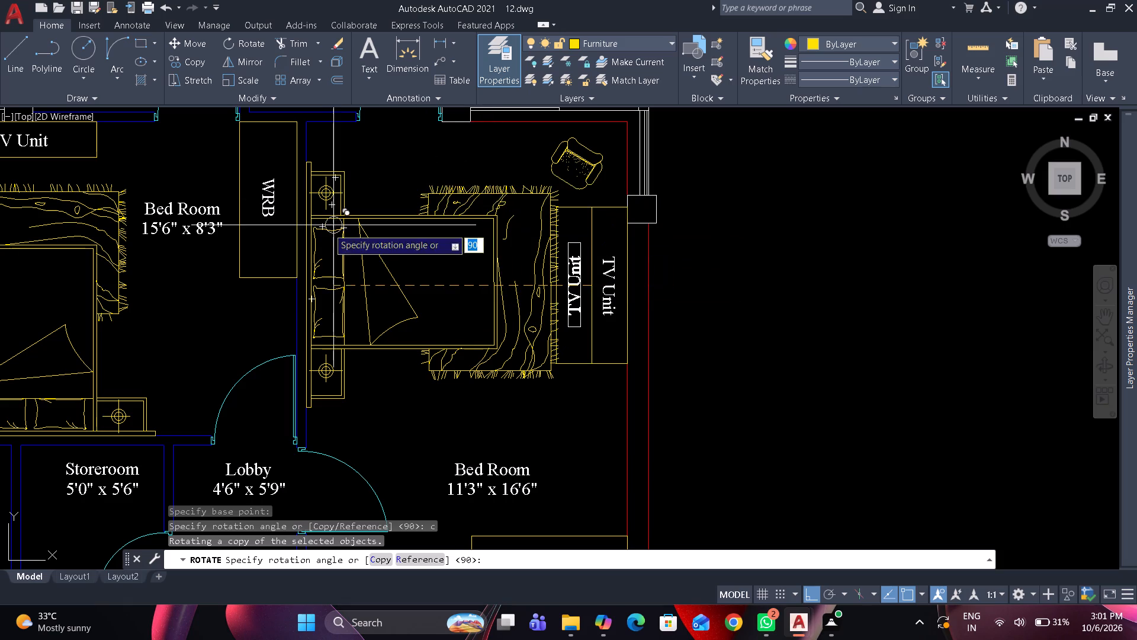
pyautogui.click(229, 298)
# Move the rotated TV unit copy and label into the Living room, against the wall shared with the Kitchen.
pyautogui.scroll(2, 605, 307)
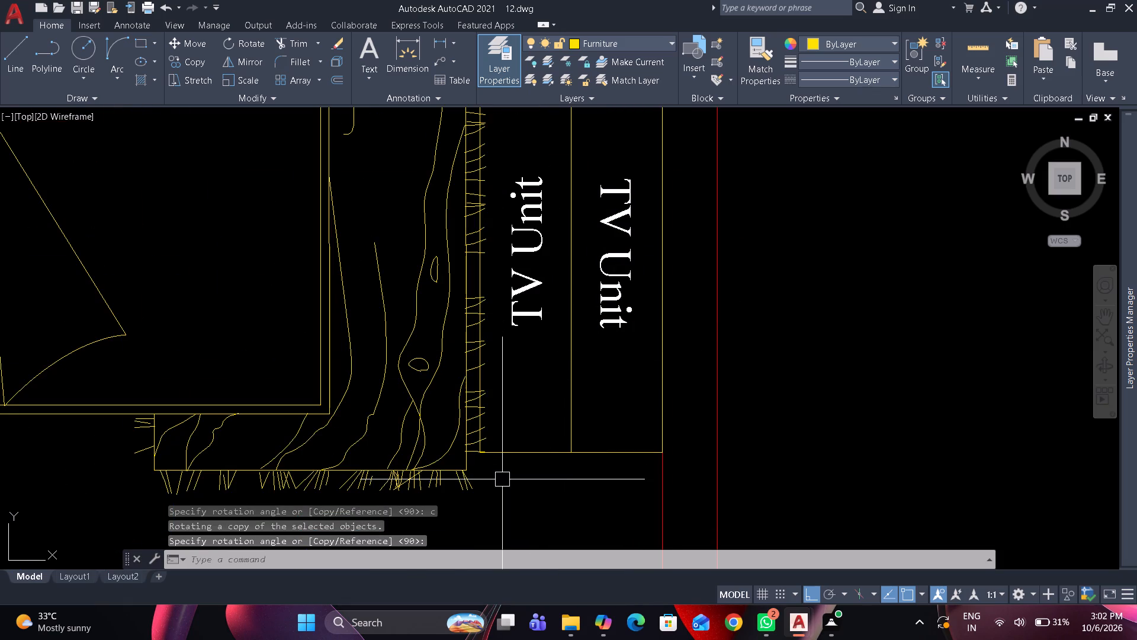
pyautogui.moveTo(542, 460); pyautogui.dragTo(531, 419)
pyautogui.moveTo(514, 382); pyautogui.dragTo(514, 376)
pyautogui.click(528, 290)
pyautogui.press('m')
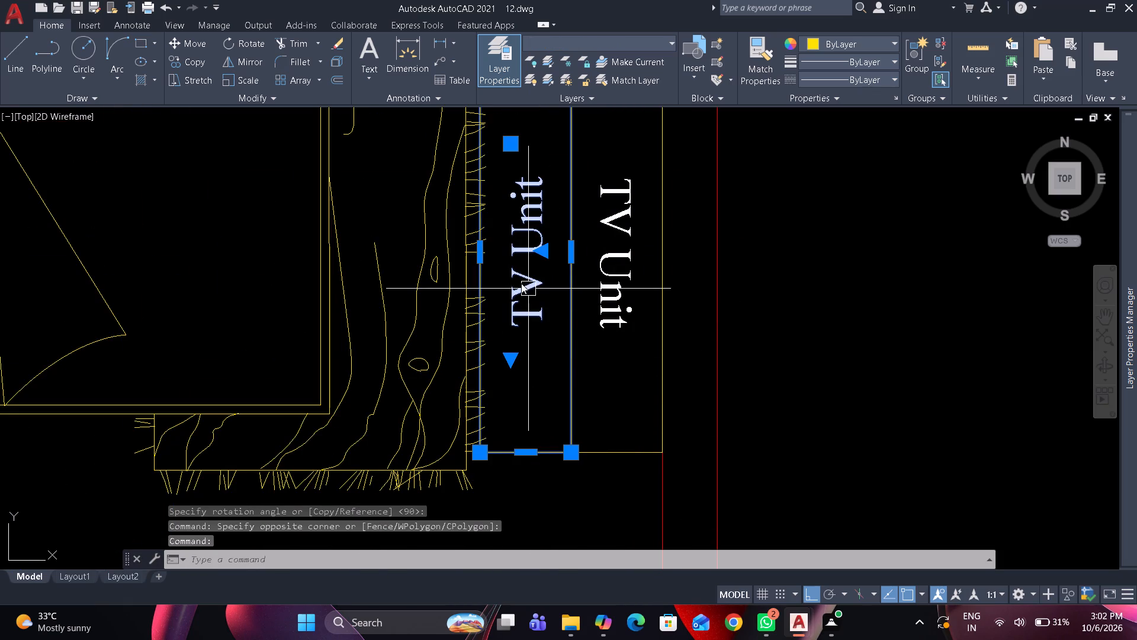
pyautogui.press('space')
pyautogui.click(480, 243)
pyautogui.scroll(-4, 478, 249)
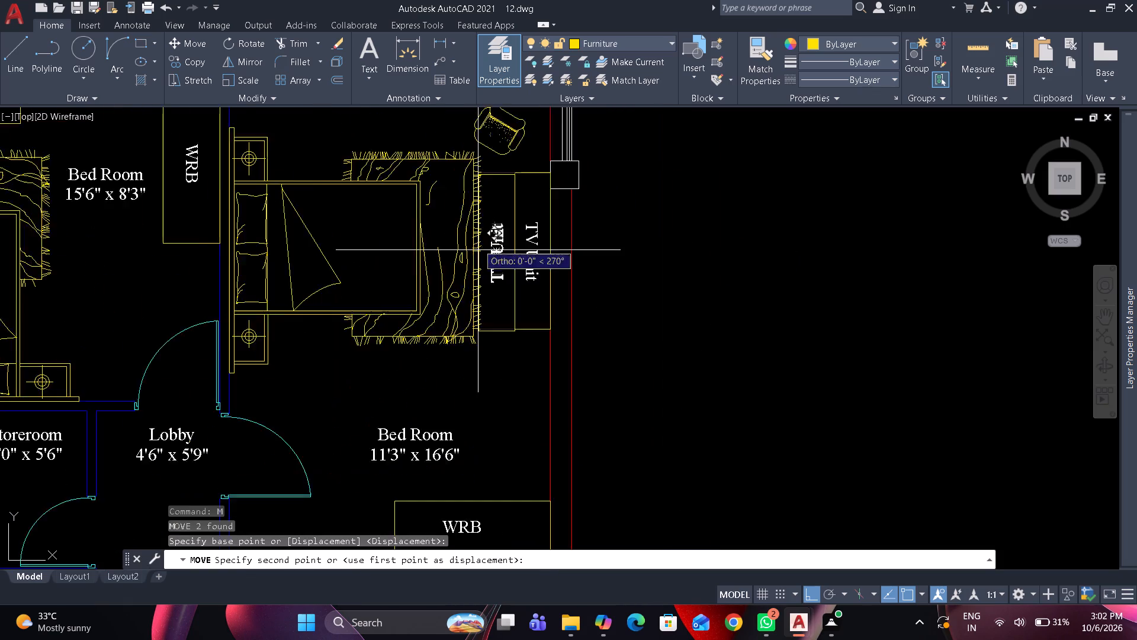
pyautogui.scroll(-2, 442, 289)
pyautogui.moveTo(416, 315); pyautogui.dragTo(449, 262, button='middle')
pyautogui.scroll(2, 374, 448)
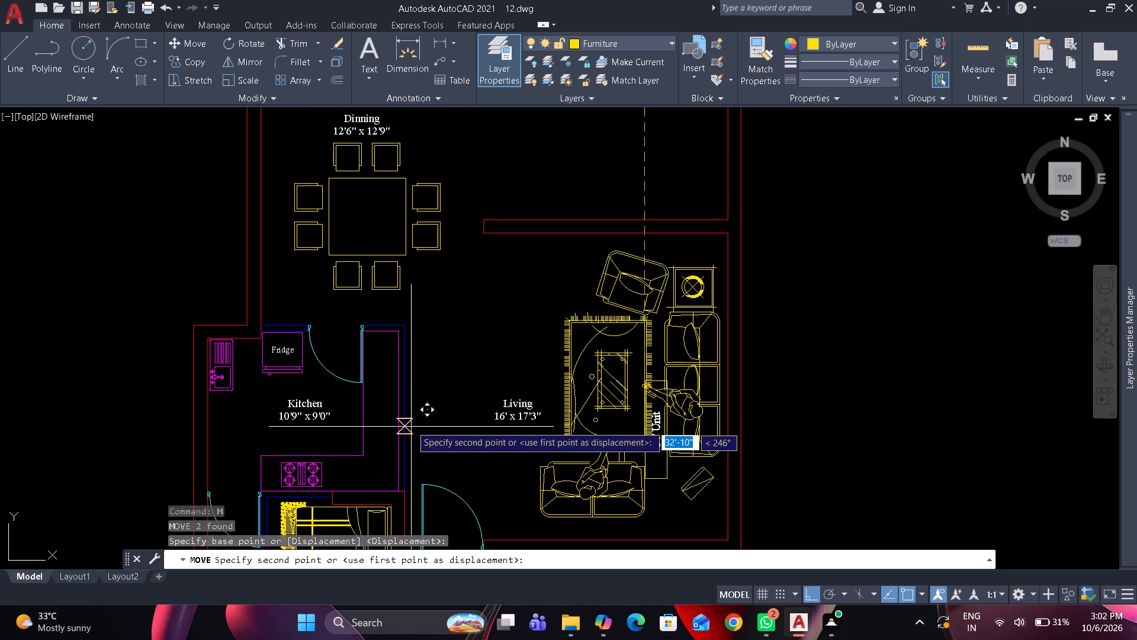
pyautogui.click(410, 405)
# Rotate a copy of the toilet in the 5'6" x 5'0" Washroom by 180°.
pyautogui.scroll(-1, 502, 303)
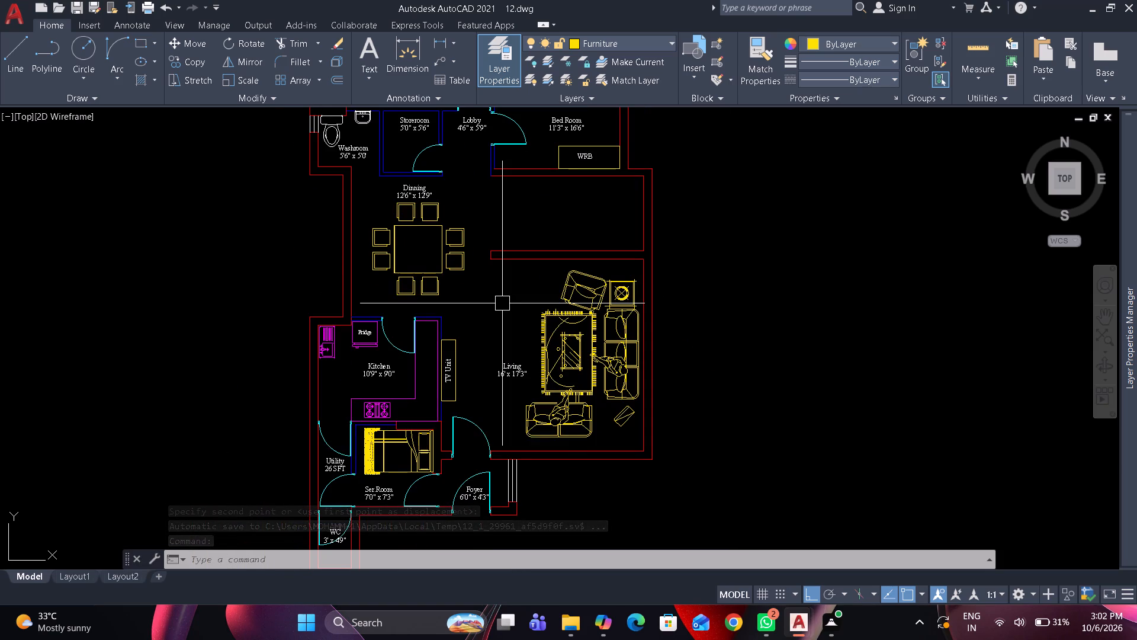
pyautogui.moveTo(502, 303); pyautogui.dragTo(502, 258, button='middle')
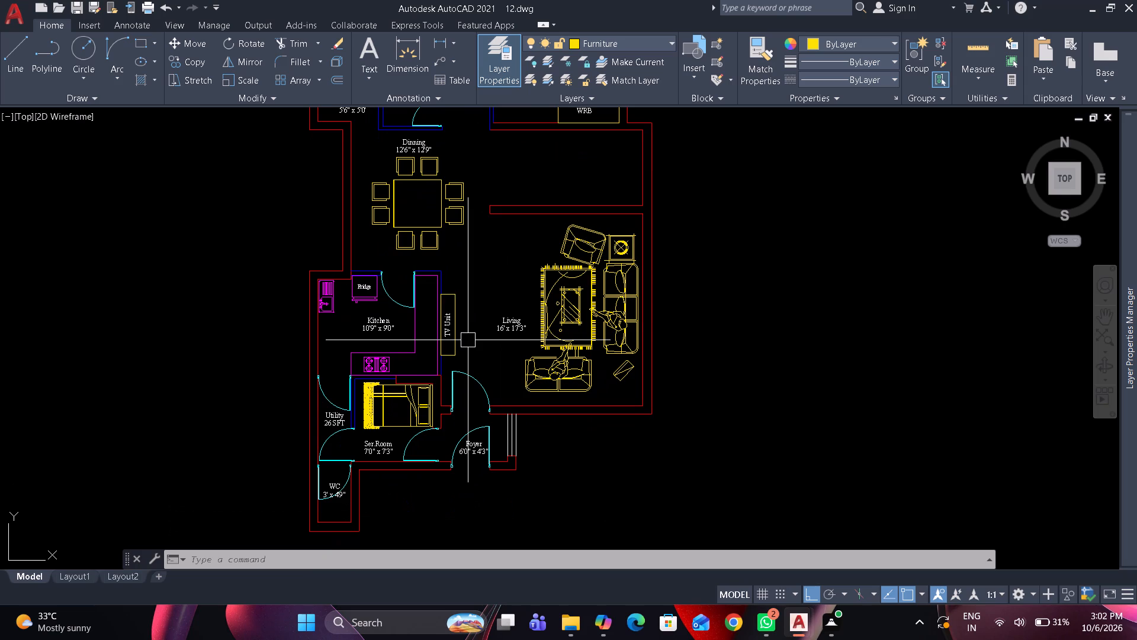
pyautogui.moveTo(397, 354); pyautogui.dragTo(399, 476, button='middle')
pyautogui.scroll(3, 355, 185)
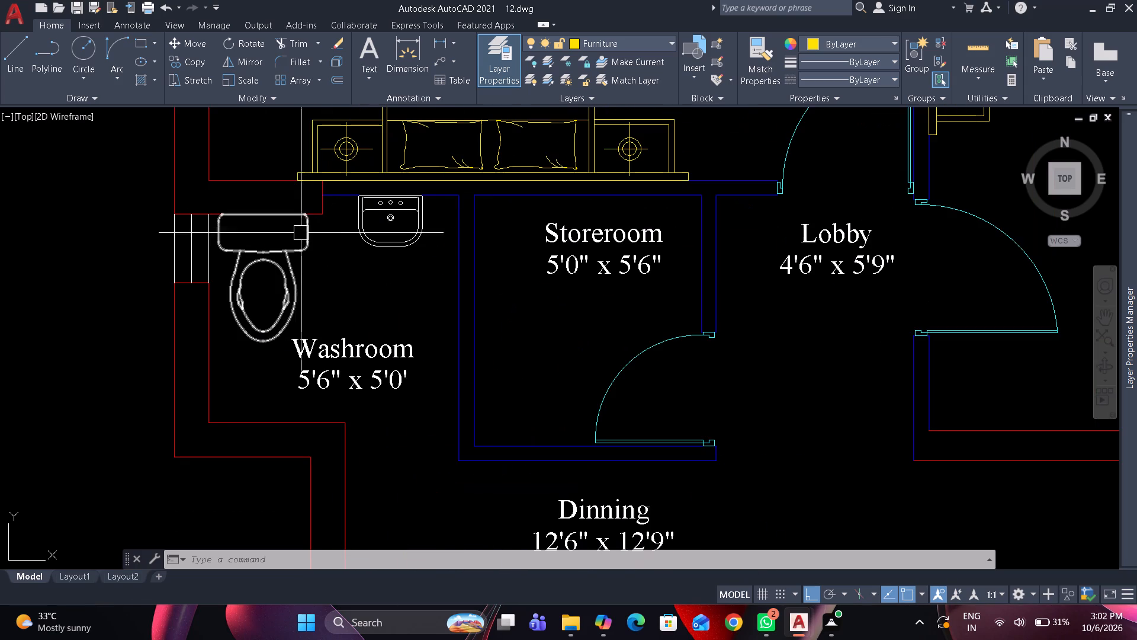
pyautogui.click(281, 250)
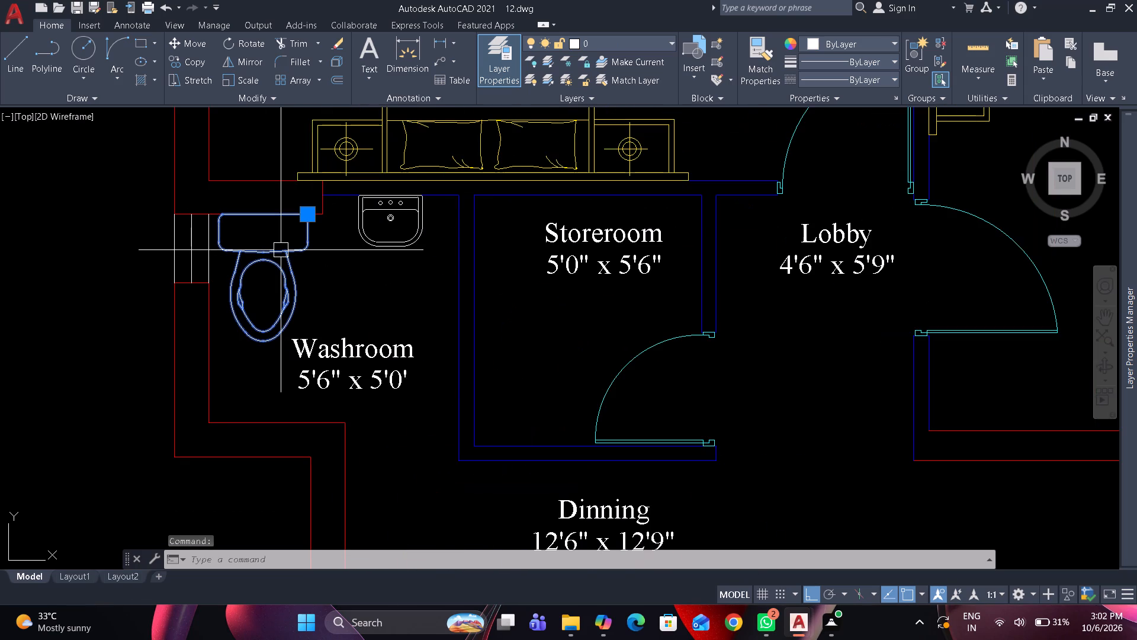
pyautogui.write('ro')
pyautogui.press('space')
pyautogui.click(274, 257)
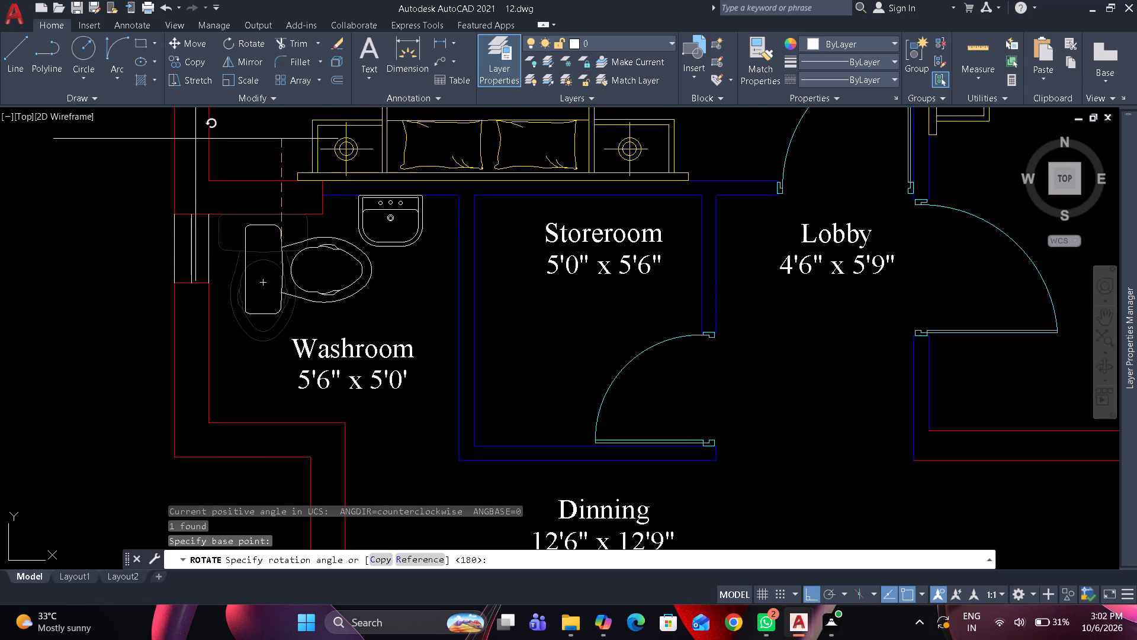
pyautogui.write('c')
pyautogui.press('space')
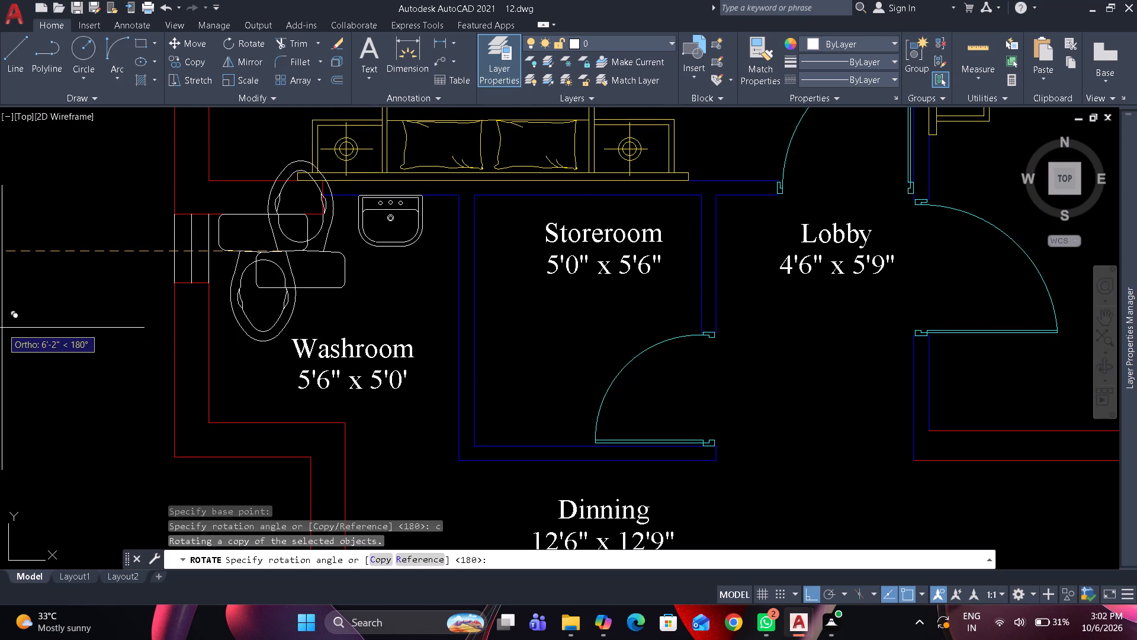
pyautogui.click(2, 328)
# Move the rotated toilet copy into the small WC room, with its tank against the far wall opposite the door.
pyautogui.click(333, 274)
pyautogui.click(316, 294)
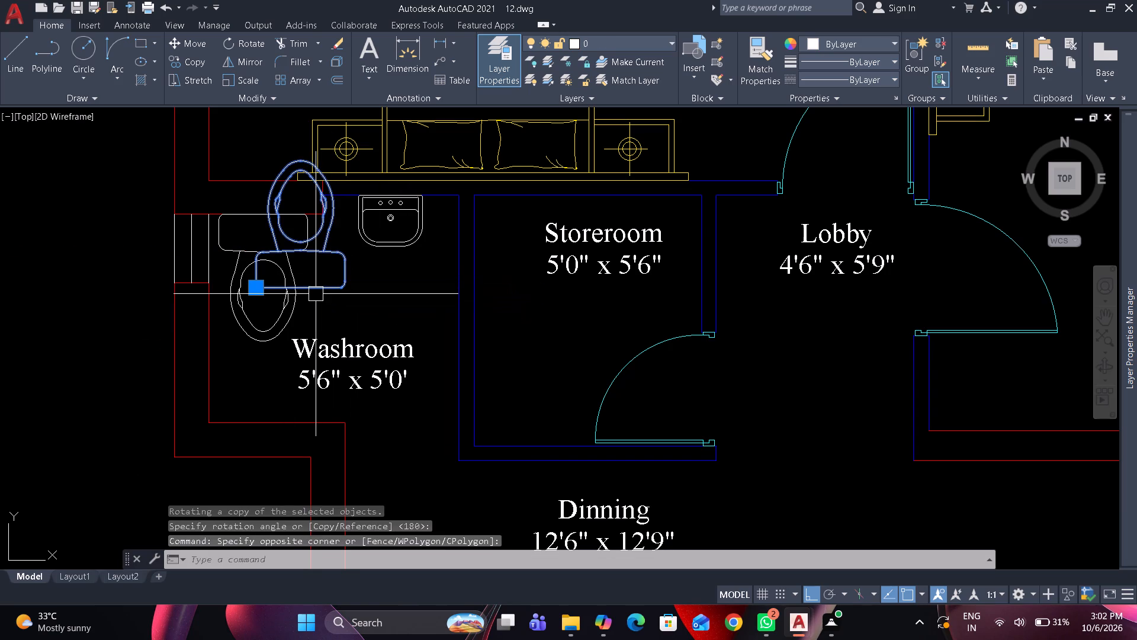
pyautogui.press('m')
pyautogui.press('space')
pyautogui.click(306, 287)
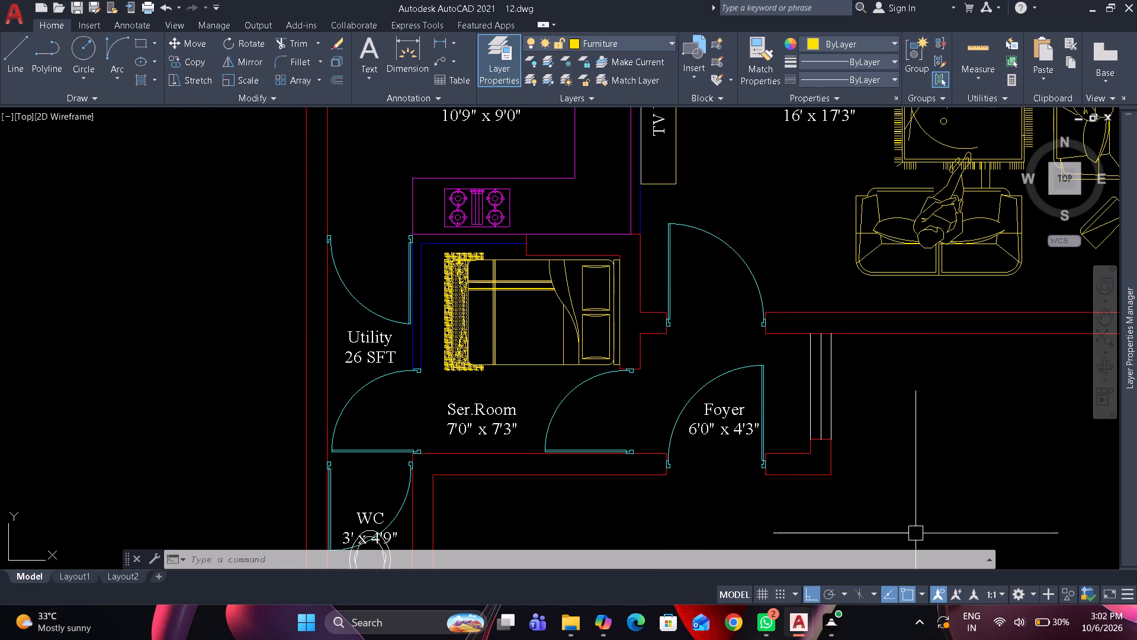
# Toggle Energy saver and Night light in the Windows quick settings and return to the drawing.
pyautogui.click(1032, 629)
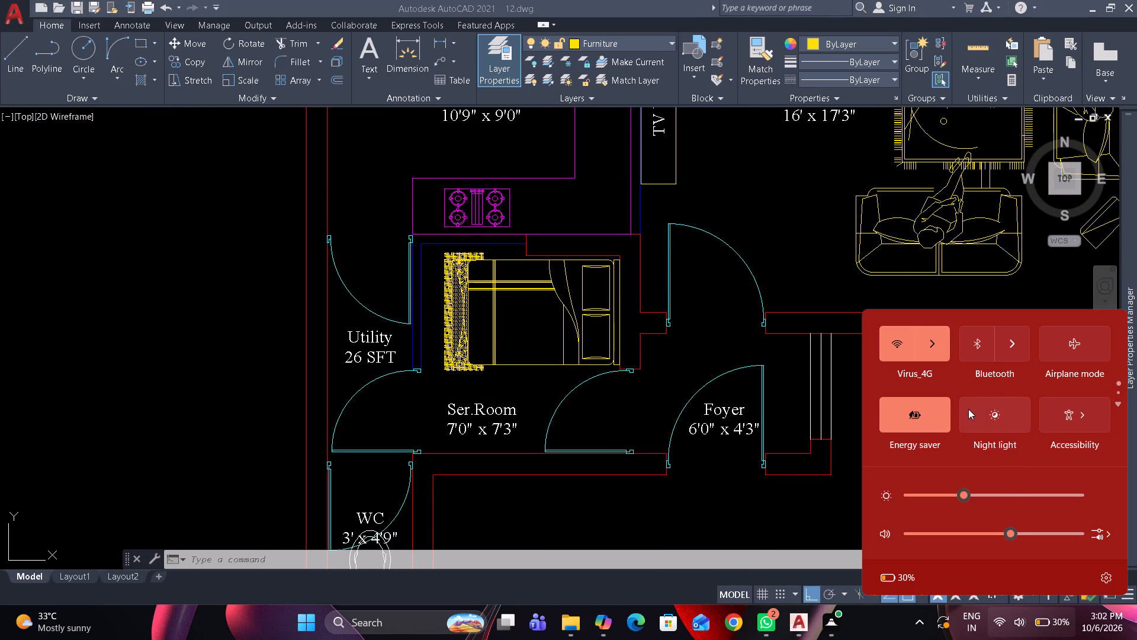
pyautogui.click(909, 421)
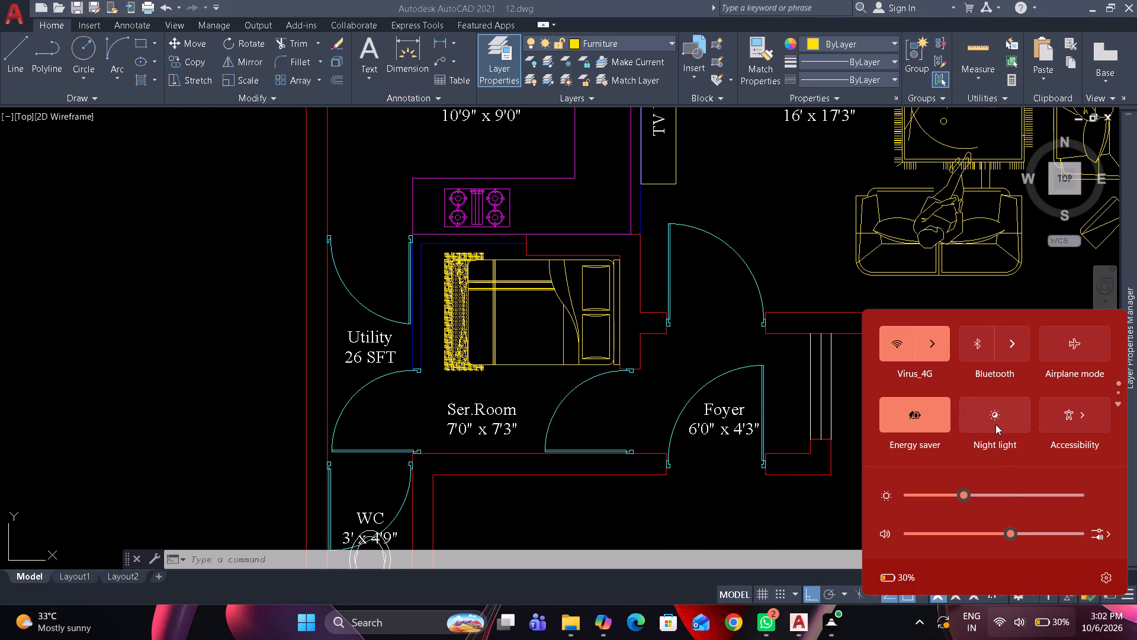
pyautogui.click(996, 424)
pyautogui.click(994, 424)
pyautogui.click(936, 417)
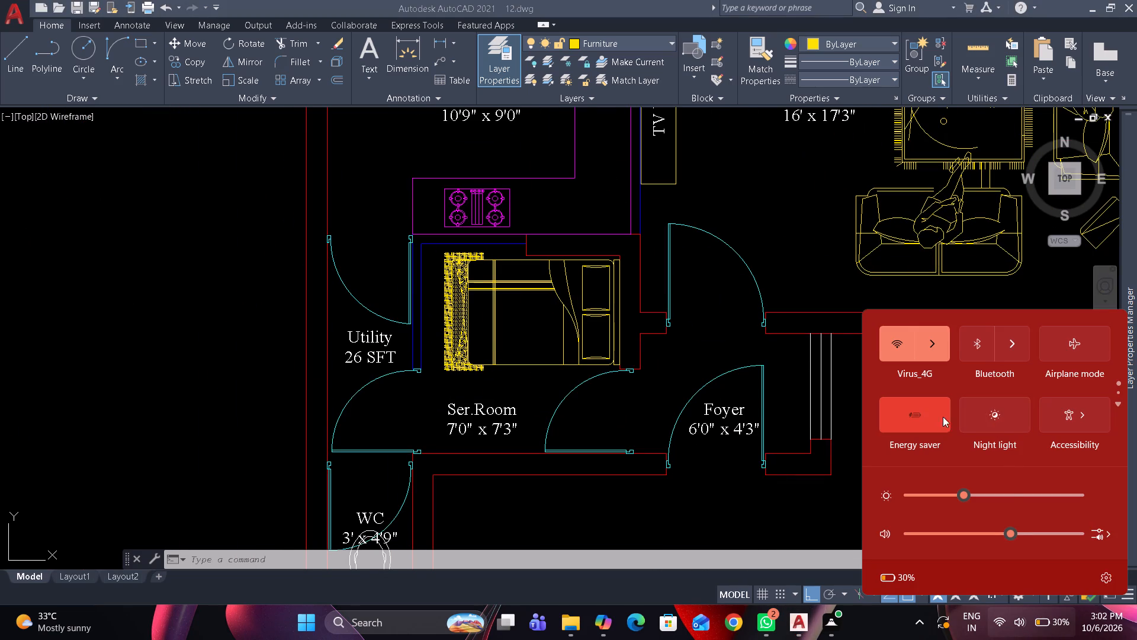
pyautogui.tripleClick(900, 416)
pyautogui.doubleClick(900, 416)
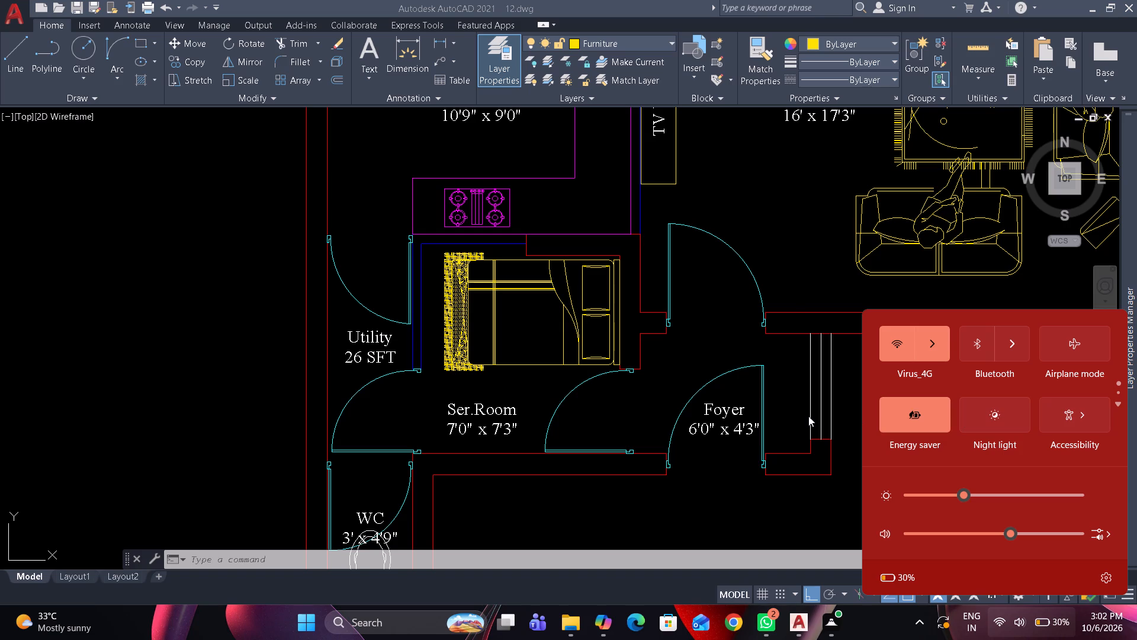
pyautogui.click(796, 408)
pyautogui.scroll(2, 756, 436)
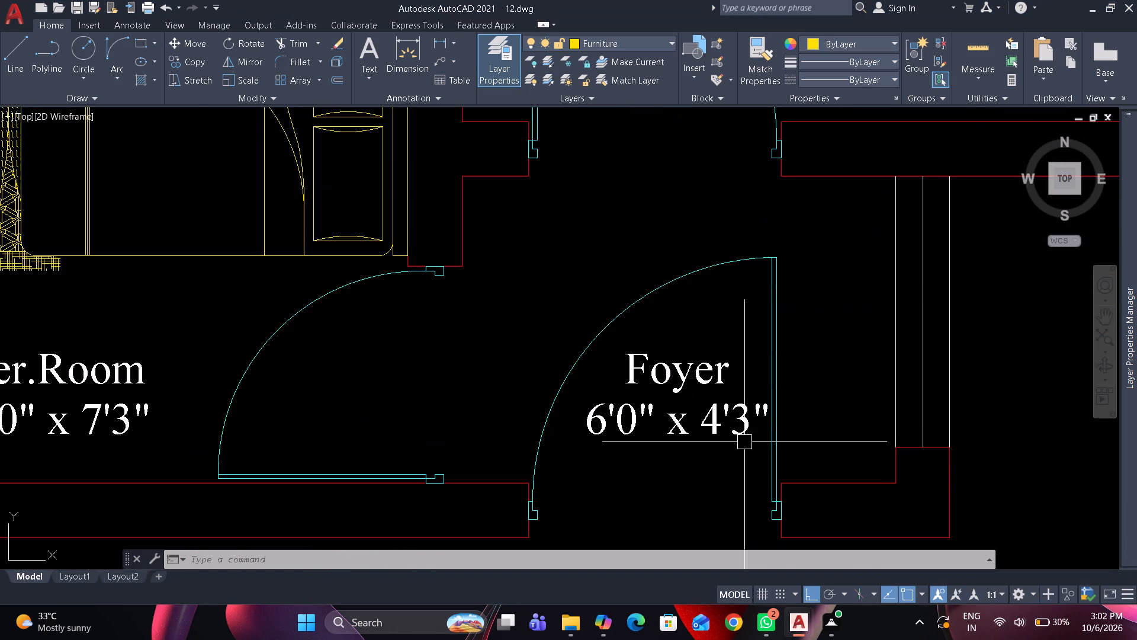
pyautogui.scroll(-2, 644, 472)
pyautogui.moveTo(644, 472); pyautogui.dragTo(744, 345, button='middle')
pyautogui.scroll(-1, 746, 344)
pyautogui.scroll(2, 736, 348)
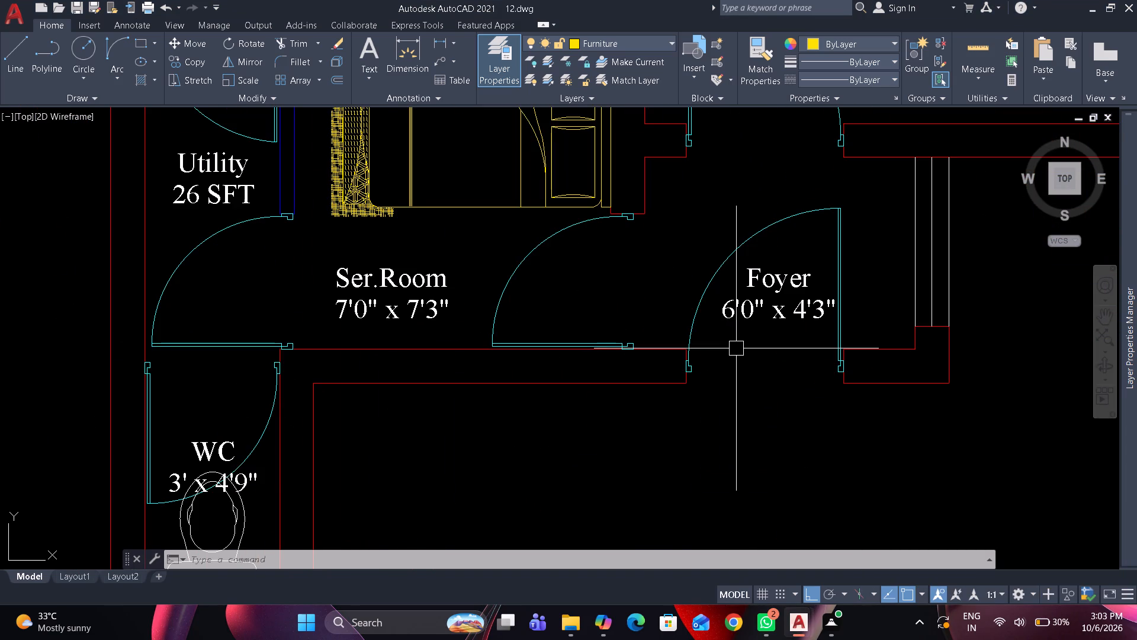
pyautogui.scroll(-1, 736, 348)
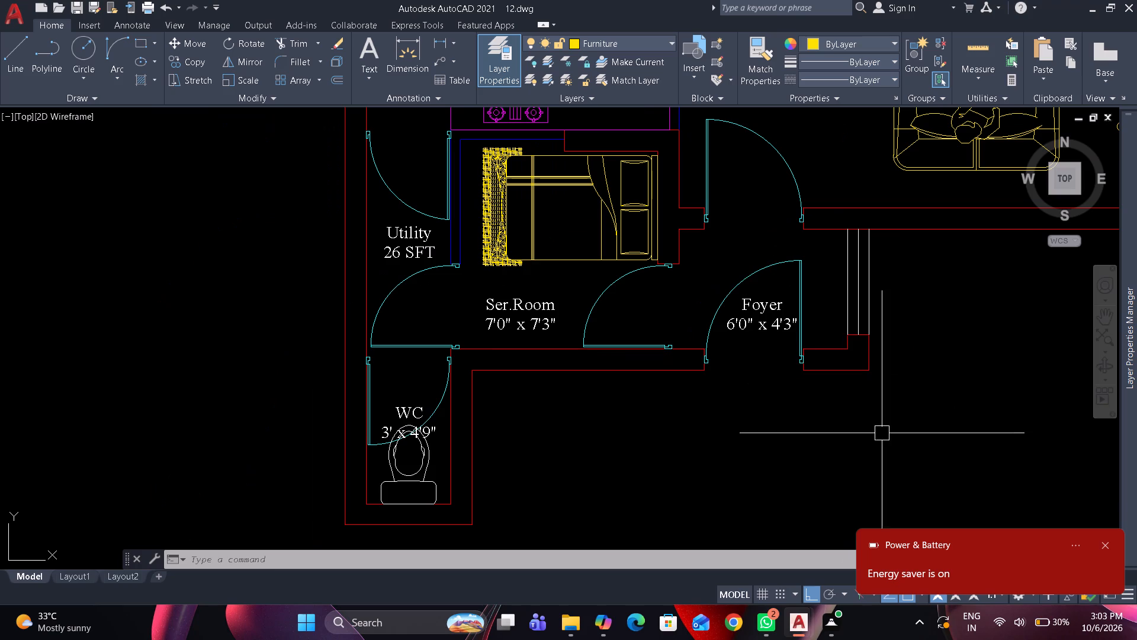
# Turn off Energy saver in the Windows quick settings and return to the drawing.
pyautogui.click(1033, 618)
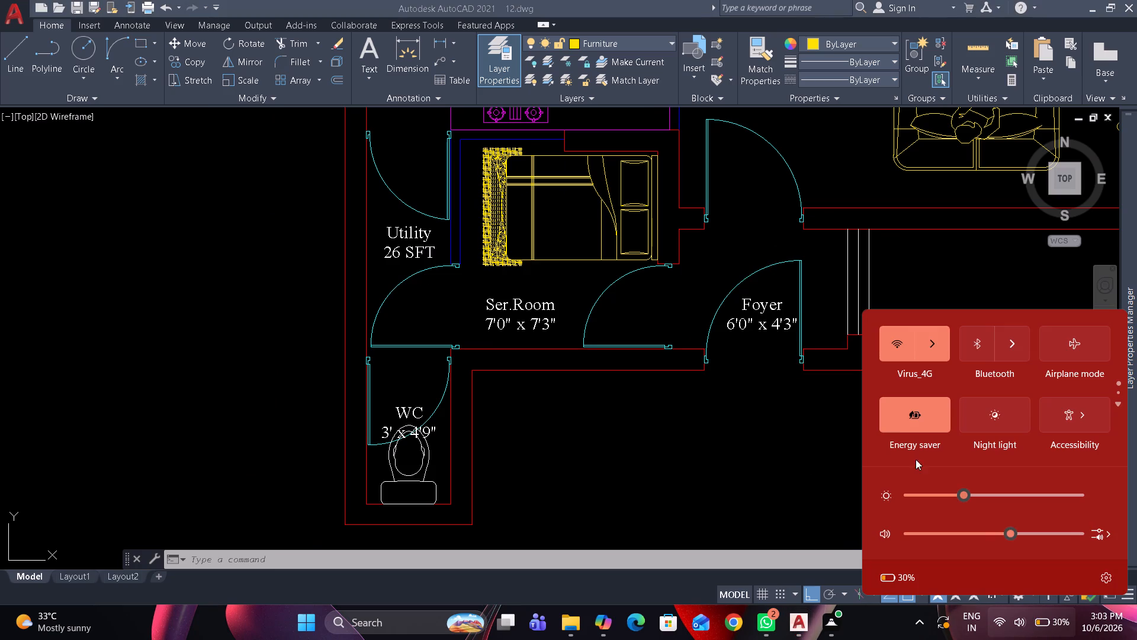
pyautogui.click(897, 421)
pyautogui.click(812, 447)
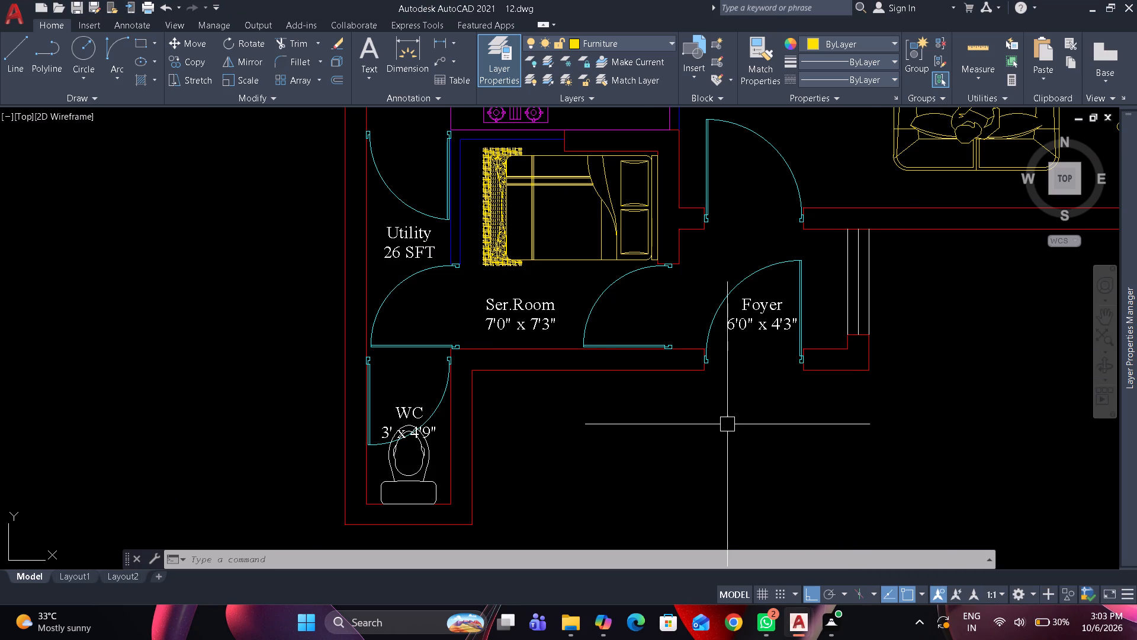
# Save the drawing with the whole floor plan in view.
pyautogui.scroll(-3, 727, 424)
pyautogui.middleClick(727, 424)
pyautogui.middleClick(727, 424)
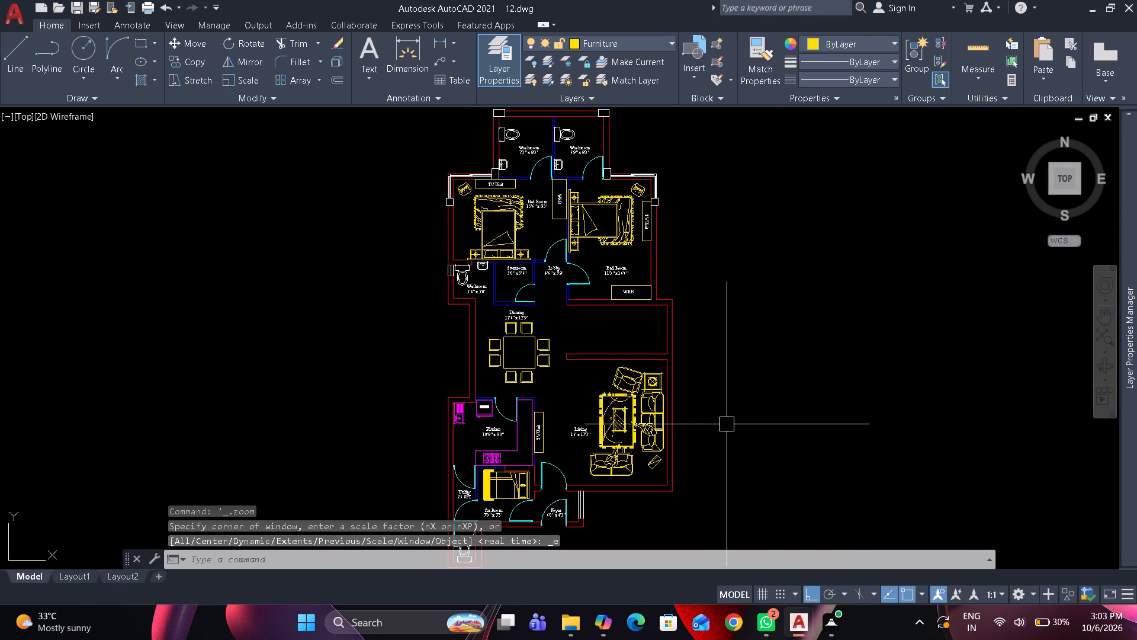
pyautogui.hotkey('ctrl', 's')
# Choose ANSI32 as the hatch pattern, then leave the Hatch command without filling any area.
pyautogui.write('h')
pyautogui.press('space')
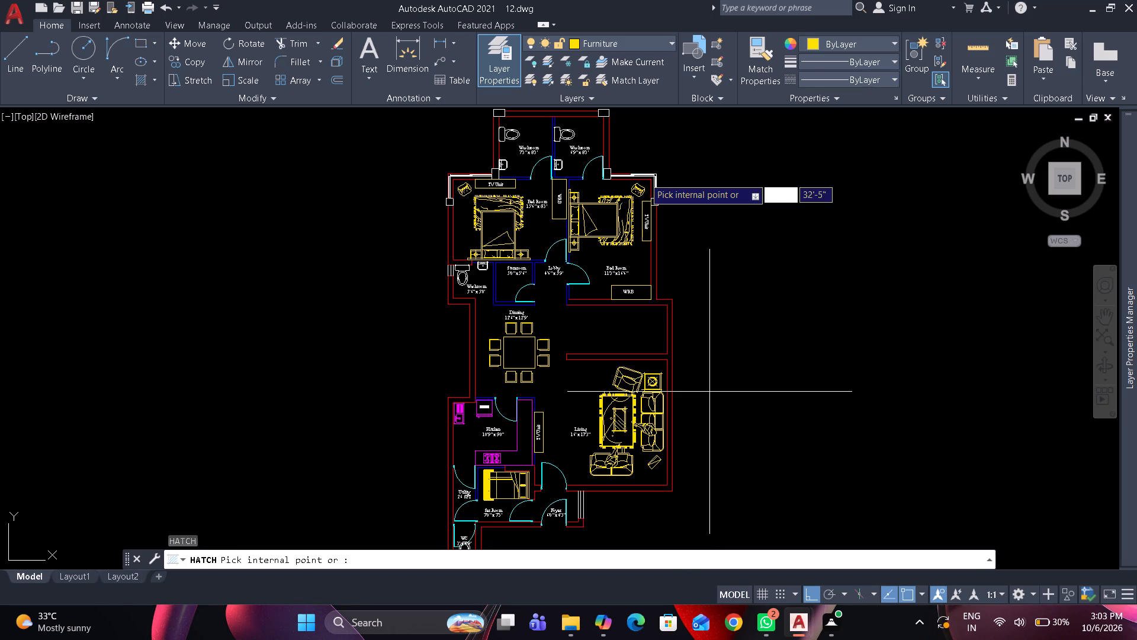
pyautogui.click(292, 62)
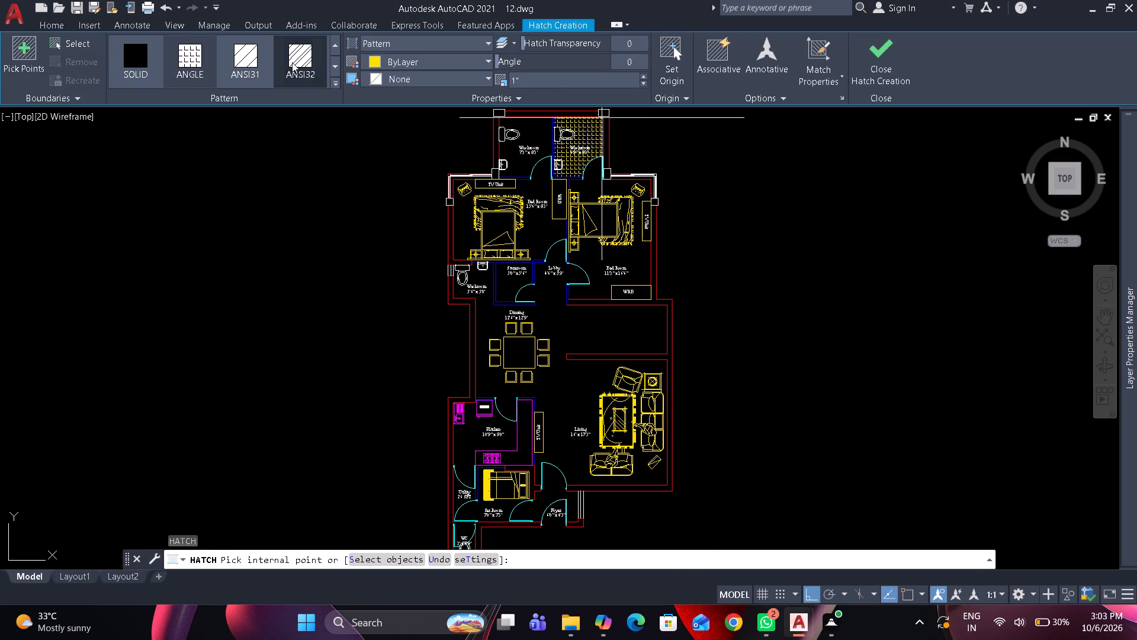
pyautogui.click(412, 60)
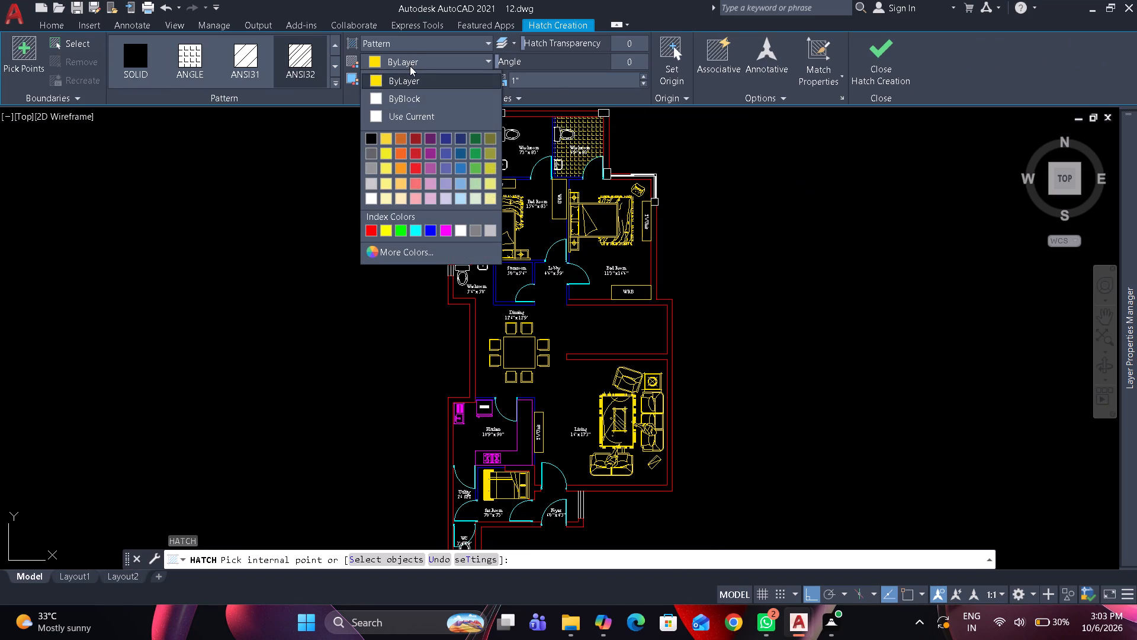
pyautogui.press('Escape')
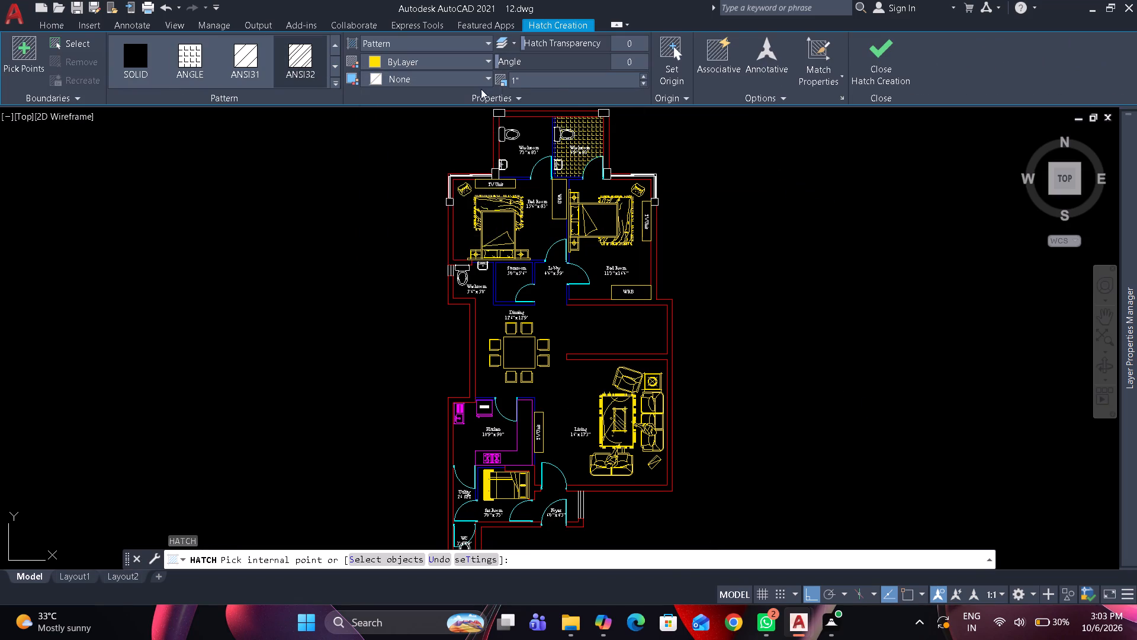
pyautogui.press('Escape')
pyautogui.press('Escape')
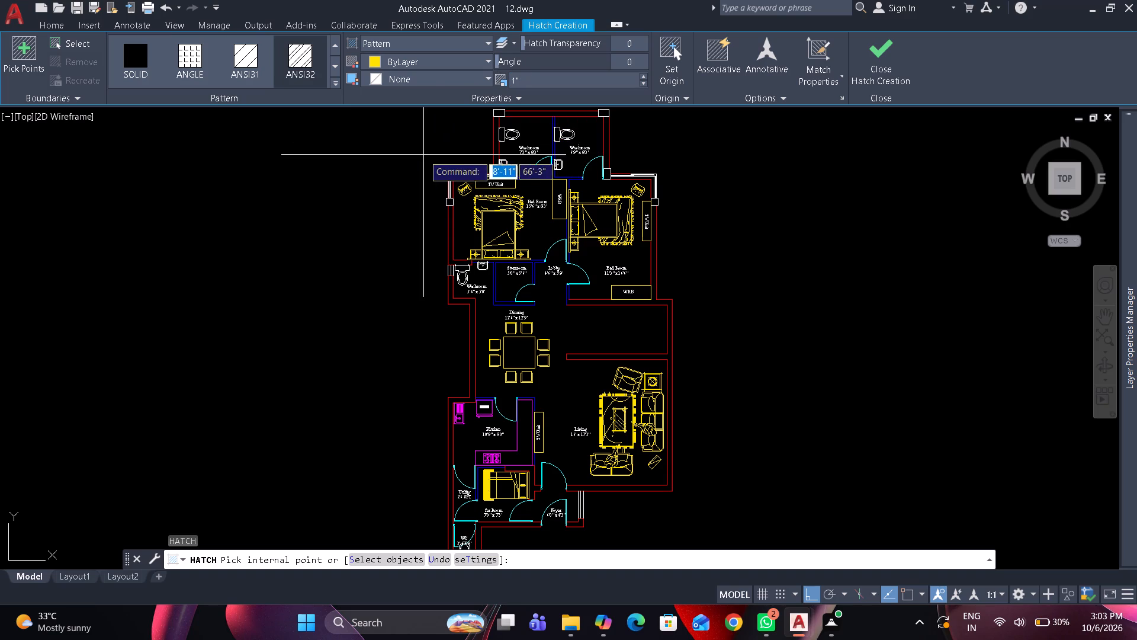
pyautogui.press('Escape')
# Make layer 0 the current layer.
pyautogui.click(594, 49)
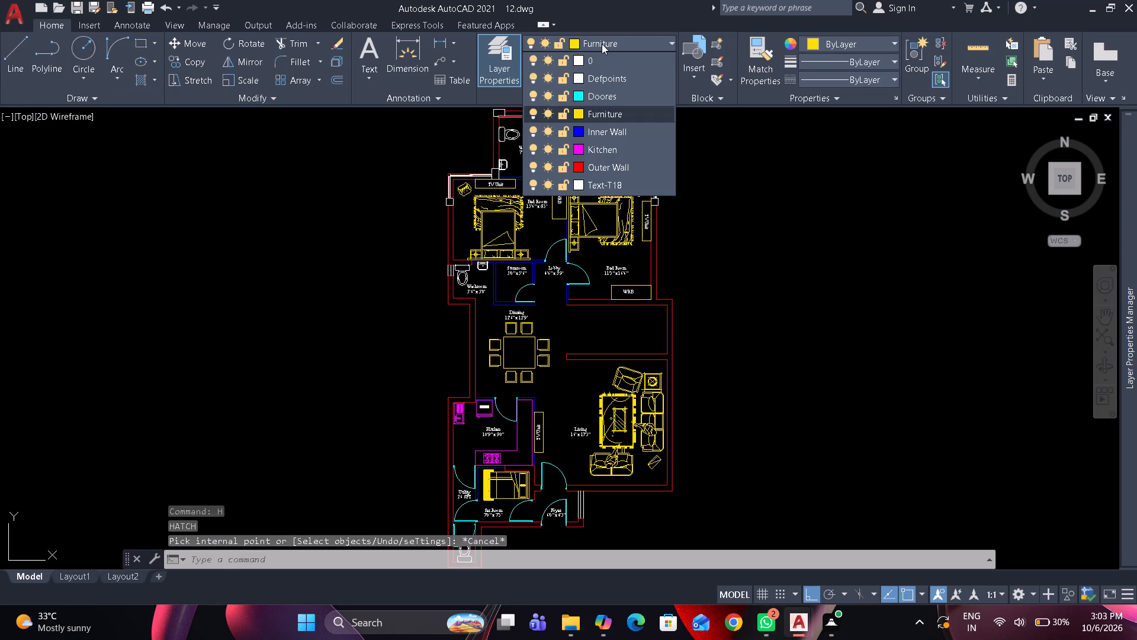
pyautogui.click(601, 59)
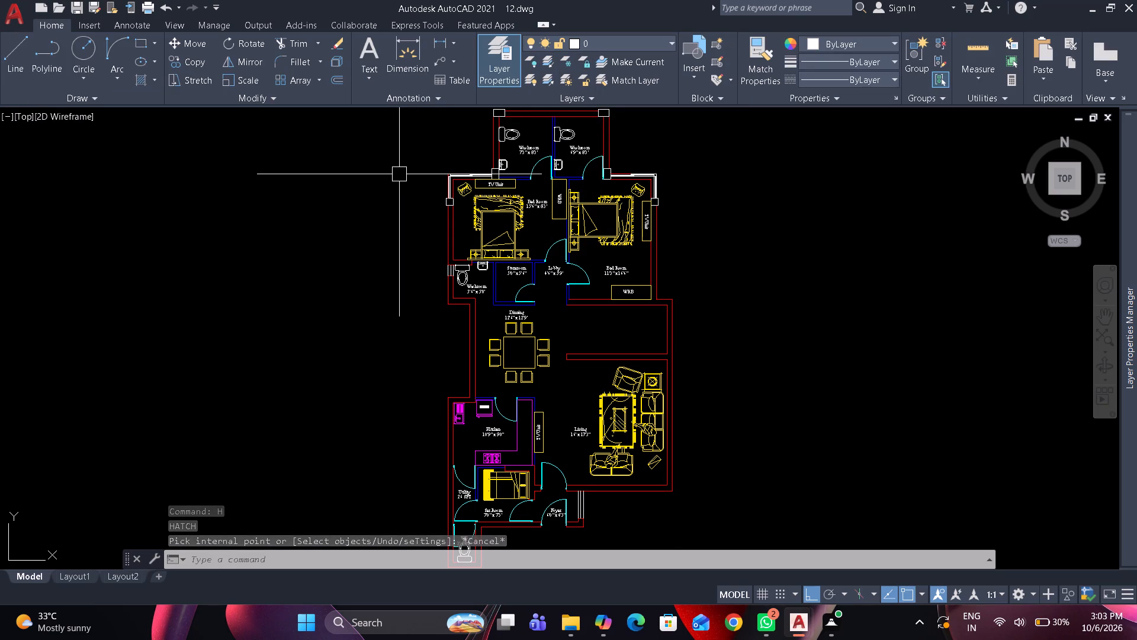
pyautogui.press('Escape')
# Hatch the outer wall running between the columns above the 7'3" x 8'3" and 6'9" x 8'3" Washrooms with ANSI32.
pyautogui.write('h')
pyautogui.press('space')
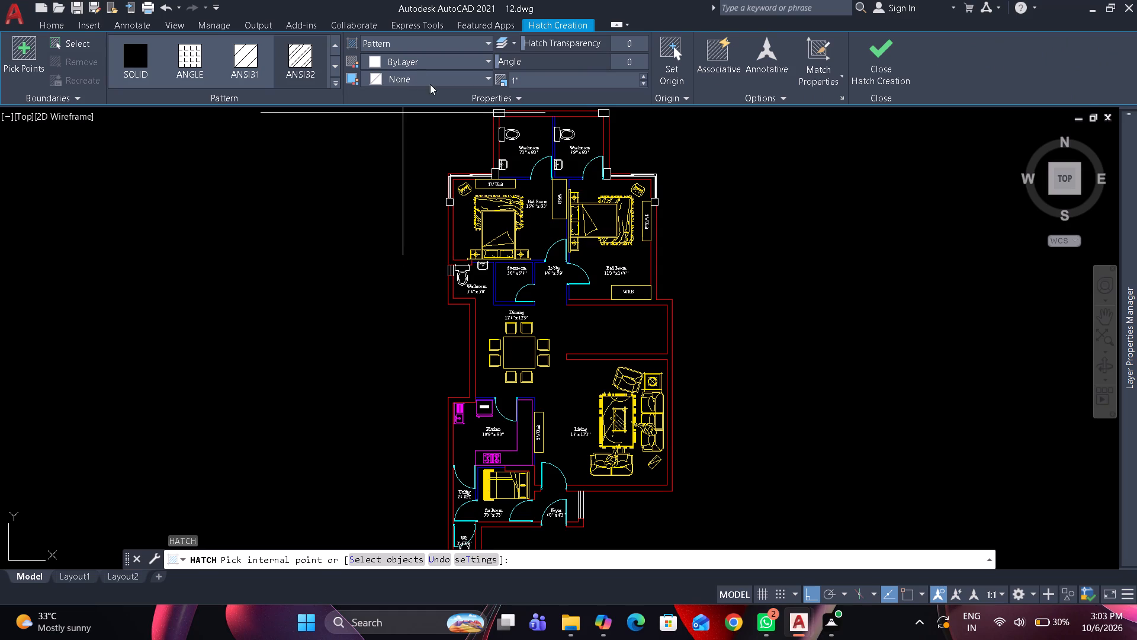
pyautogui.scroll(1, 525, 148)
pyautogui.moveTo(525, 148); pyautogui.dragTo(492, 286, button='middle')
pyautogui.scroll(2, 497, 254)
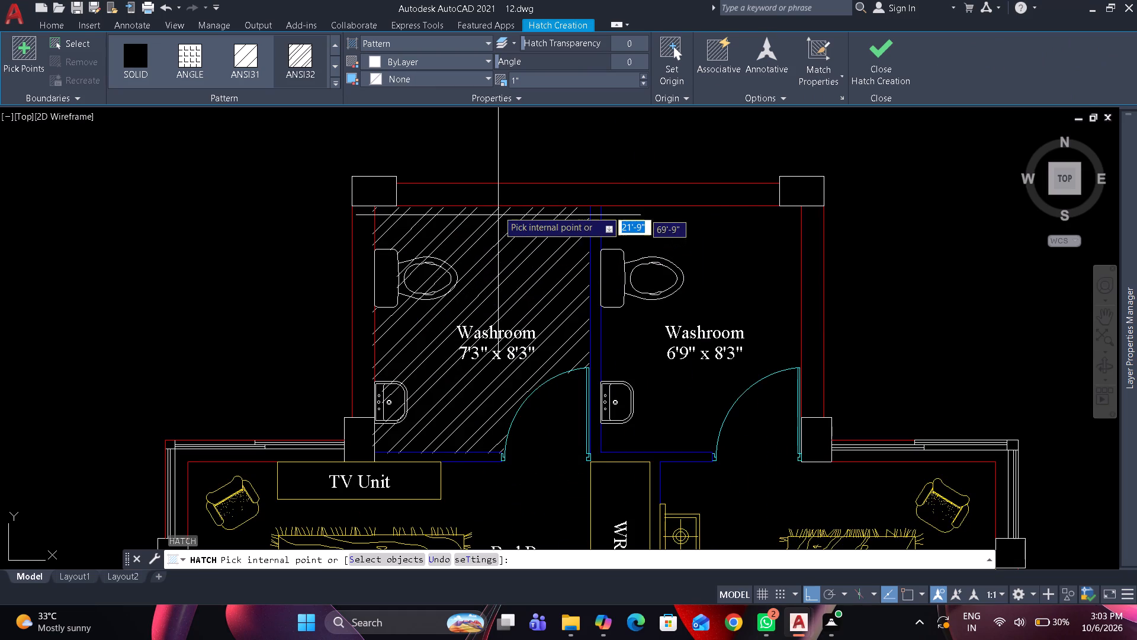
pyautogui.click(498, 200)
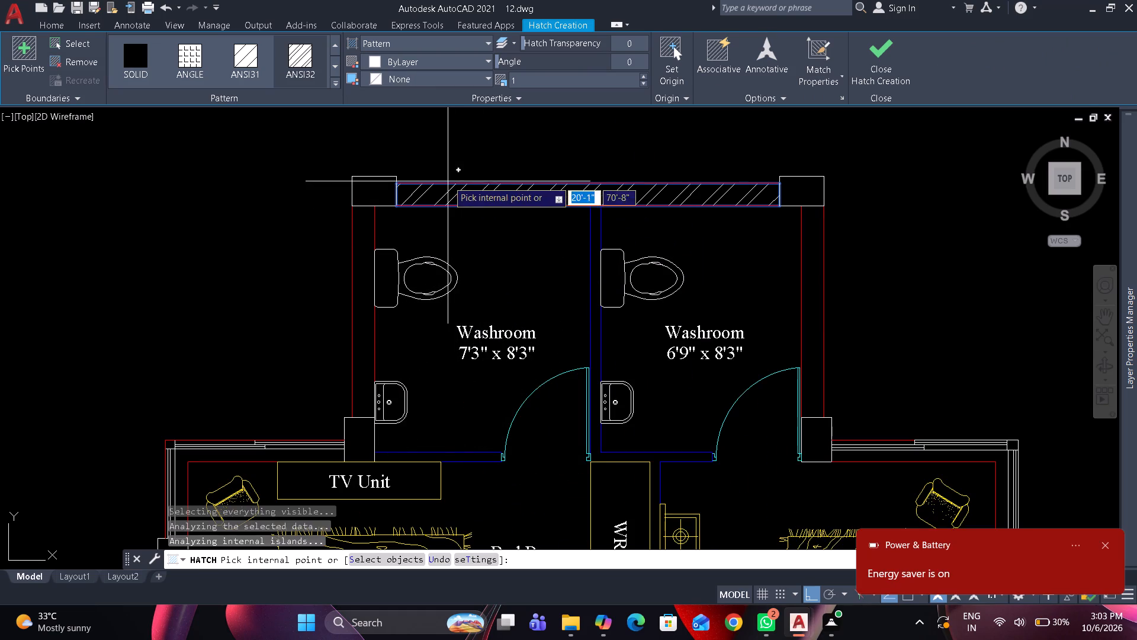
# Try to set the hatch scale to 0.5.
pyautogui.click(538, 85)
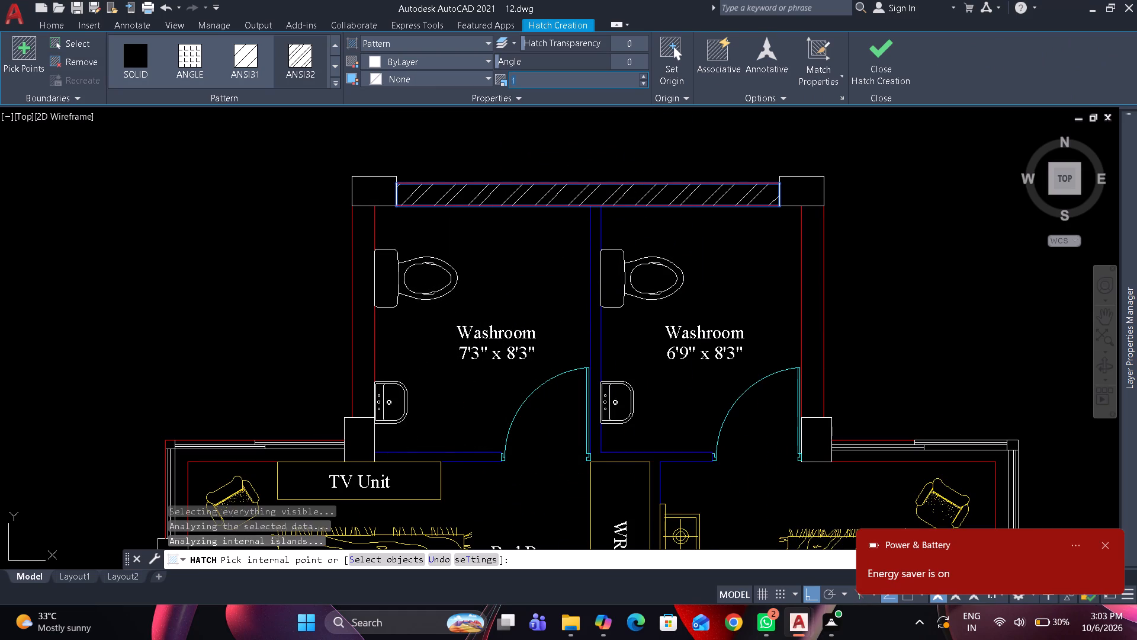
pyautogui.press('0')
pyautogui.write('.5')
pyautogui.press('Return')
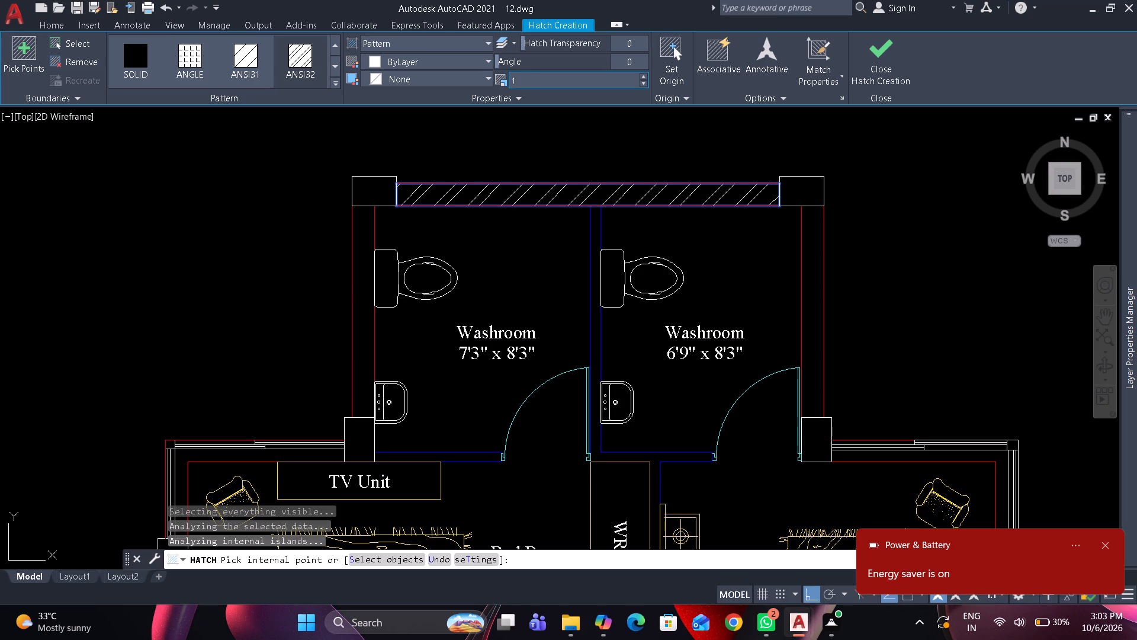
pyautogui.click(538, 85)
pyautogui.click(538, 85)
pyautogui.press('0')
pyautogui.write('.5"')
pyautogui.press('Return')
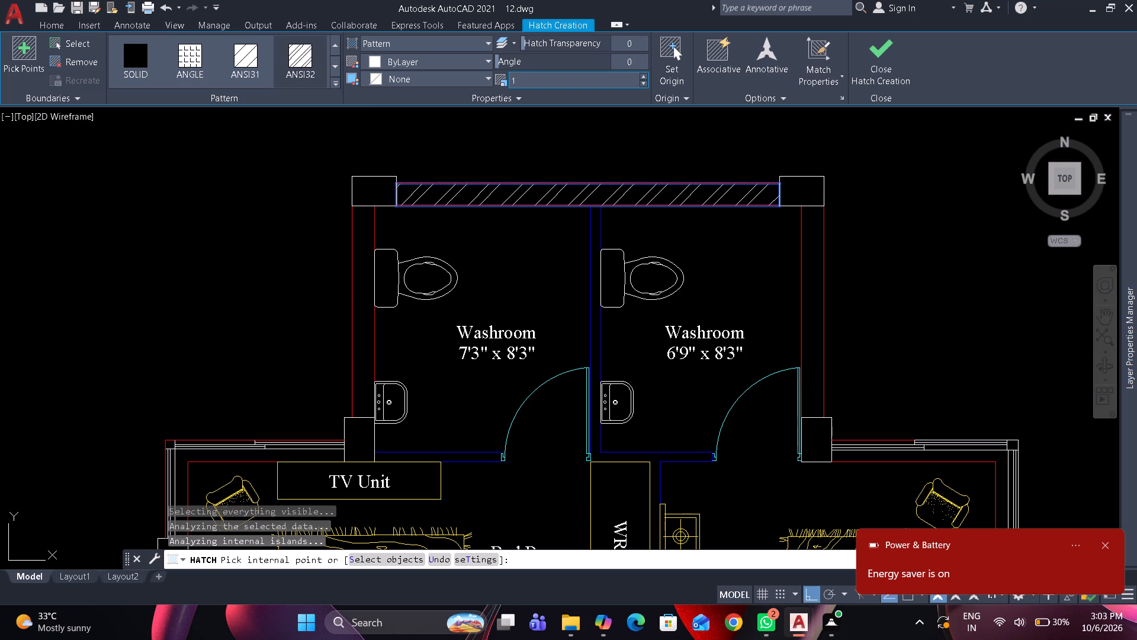
# Reduce the hatch scale in increments until the diagonal lines in the washroom wall are closer together.
pyautogui.click(538, 85)
pyautogui.scroll(-7, 538, 85)
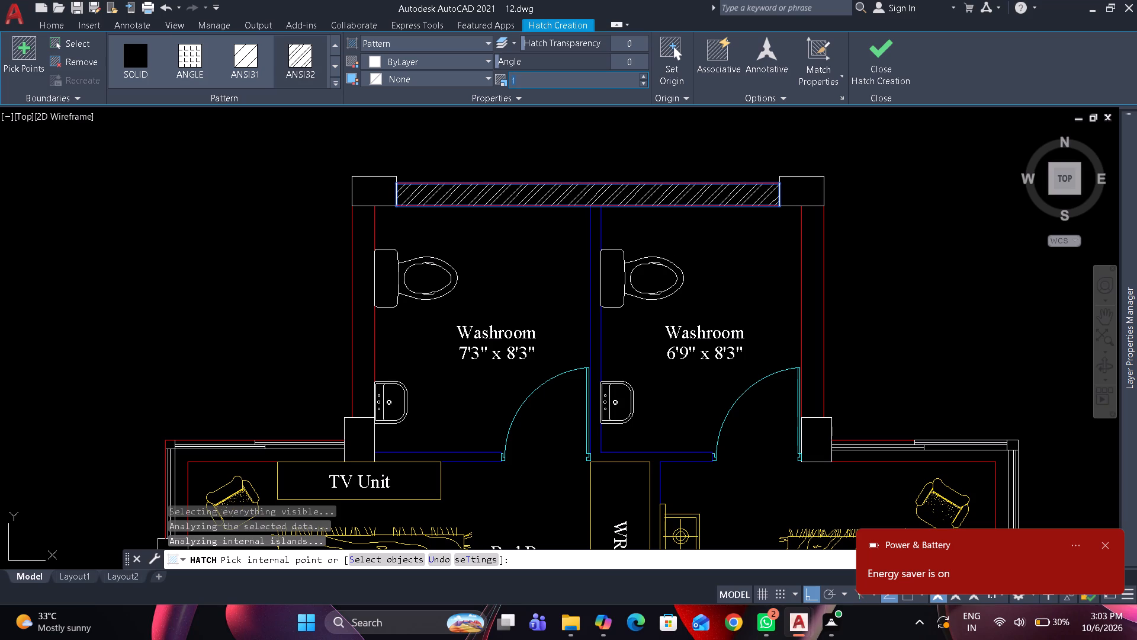
pyautogui.scroll(-7, 538, 85)
pyautogui.scroll(6, 538, 85)
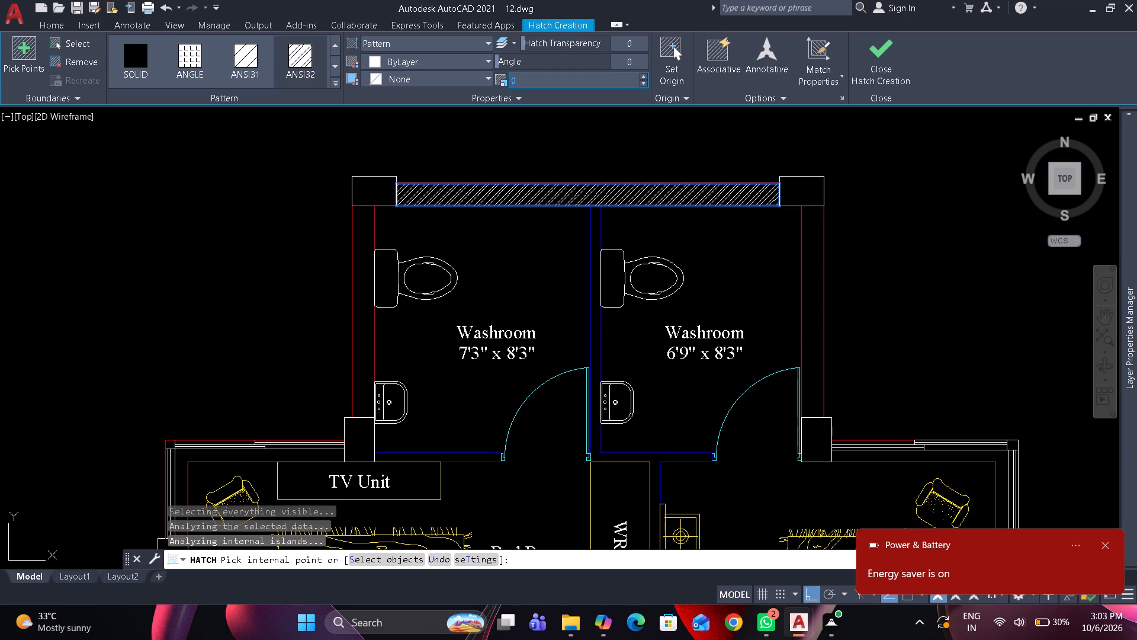
pyautogui.scroll(9, 538, 85)
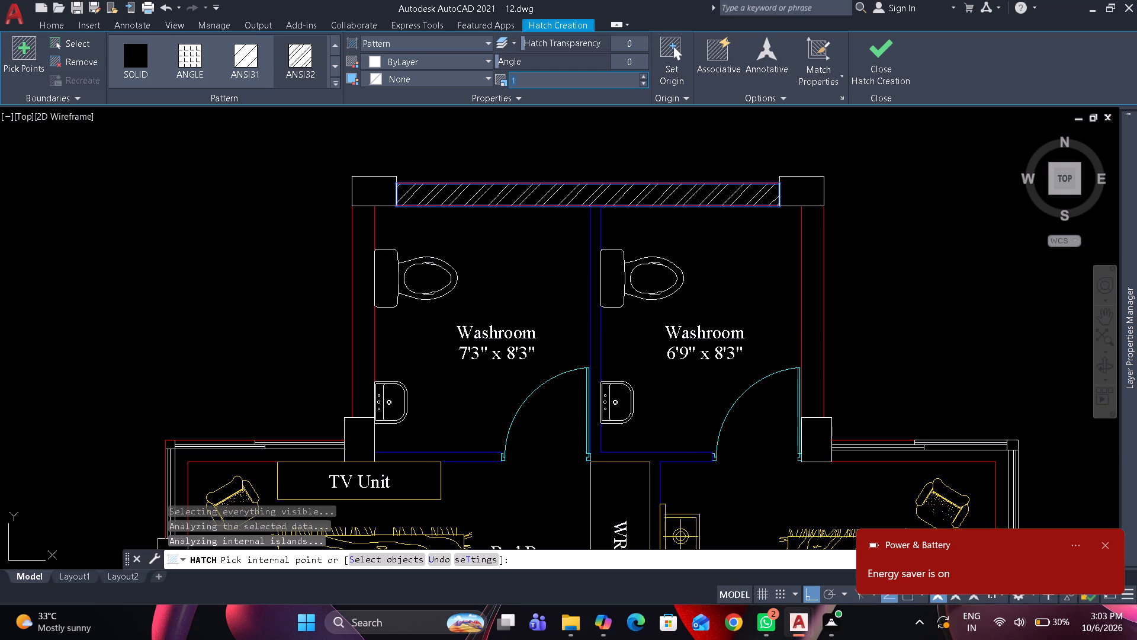
pyautogui.scroll(-20, 538, 85)
pyautogui.scroll(-5, 538, 85)
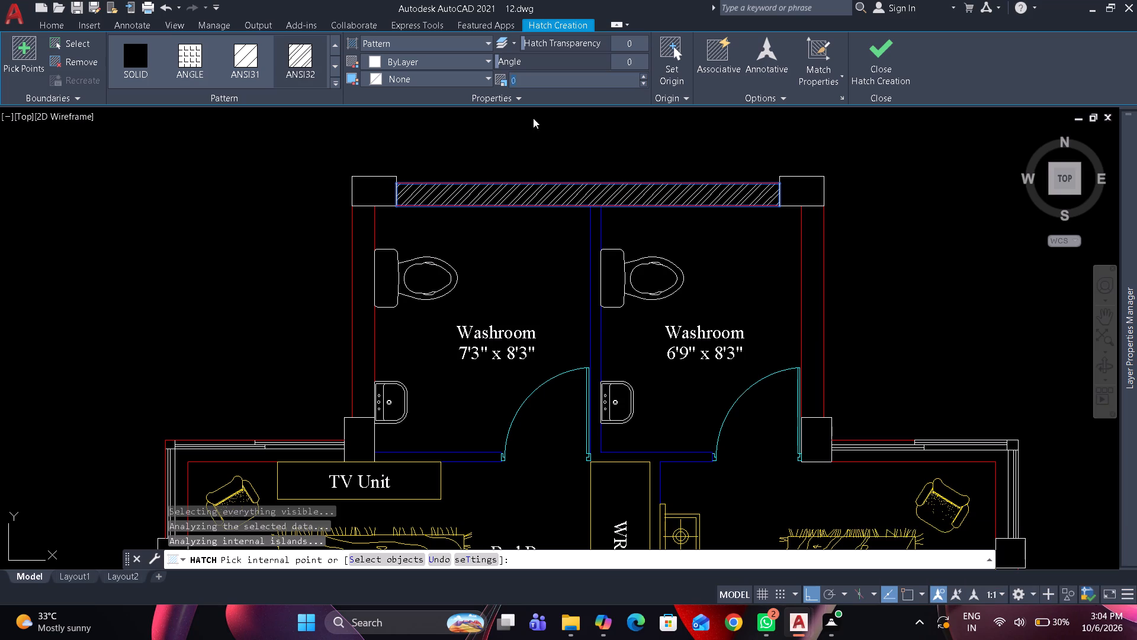
# Hatch the two outer side walls flanking the 7'3" x 8'3" and 6'9" x 8'3" Washrooms.
pyautogui.click(359, 235)
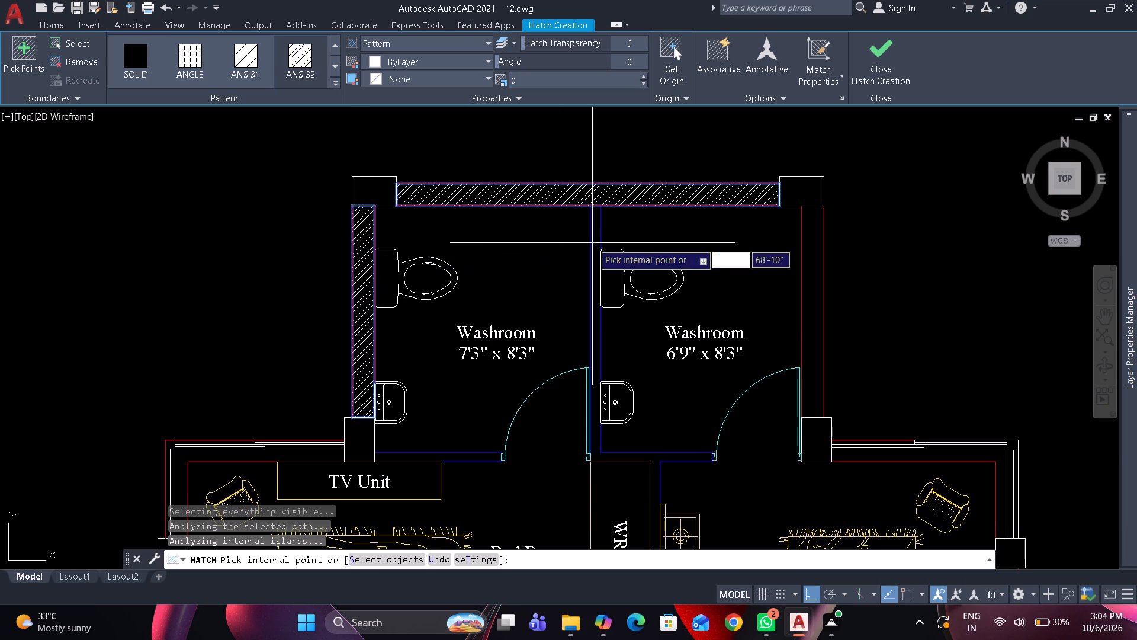
pyautogui.click(805, 251)
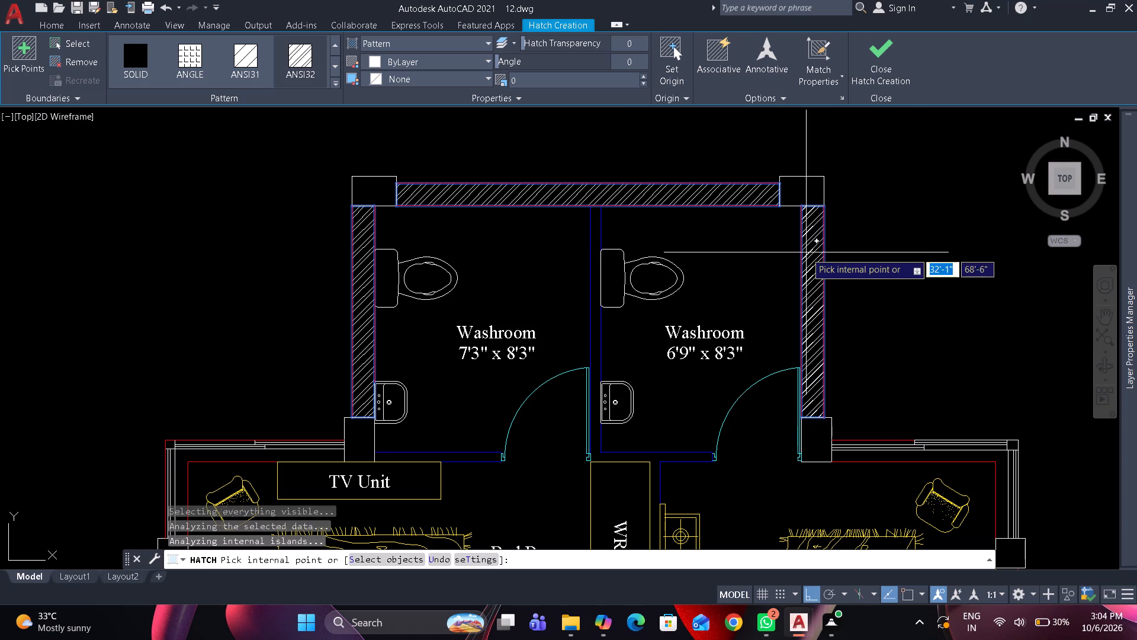
# Hatch the outer wall of the 15'6" x 8'3" Bed Room and the outer wall running from the 5'6" x 5'0" Washroom to the WC.
pyautogui.scroll(-1, 738, 261)
pyautogui.moveTo(545, 370); pyautogui.dragTo(570, 209, button='middle')
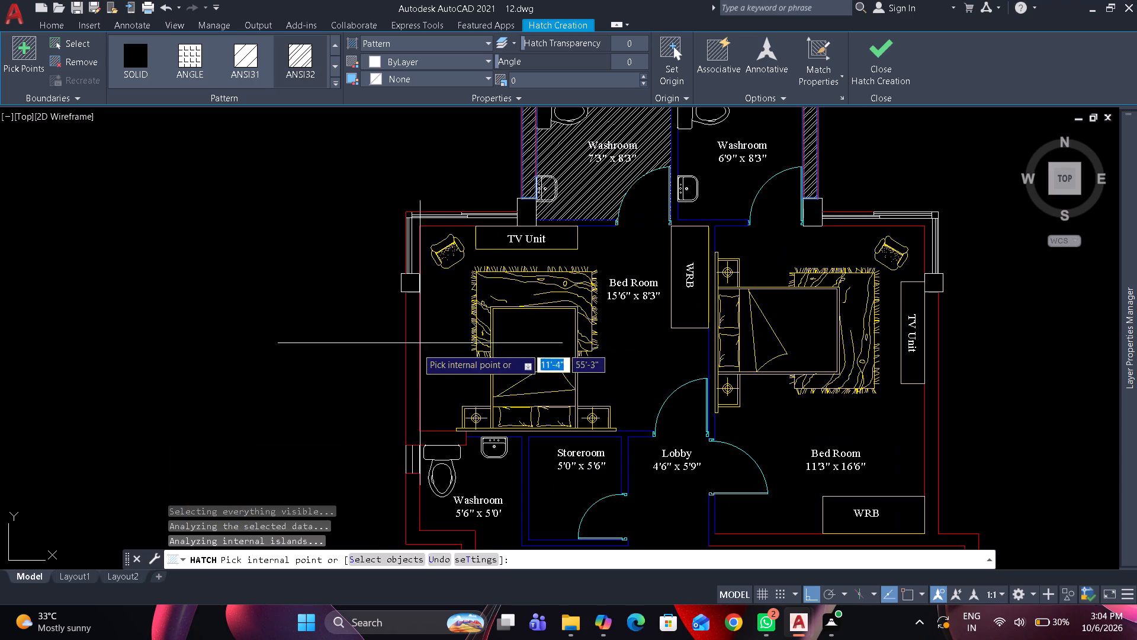
pyautogui.click(410, 360)
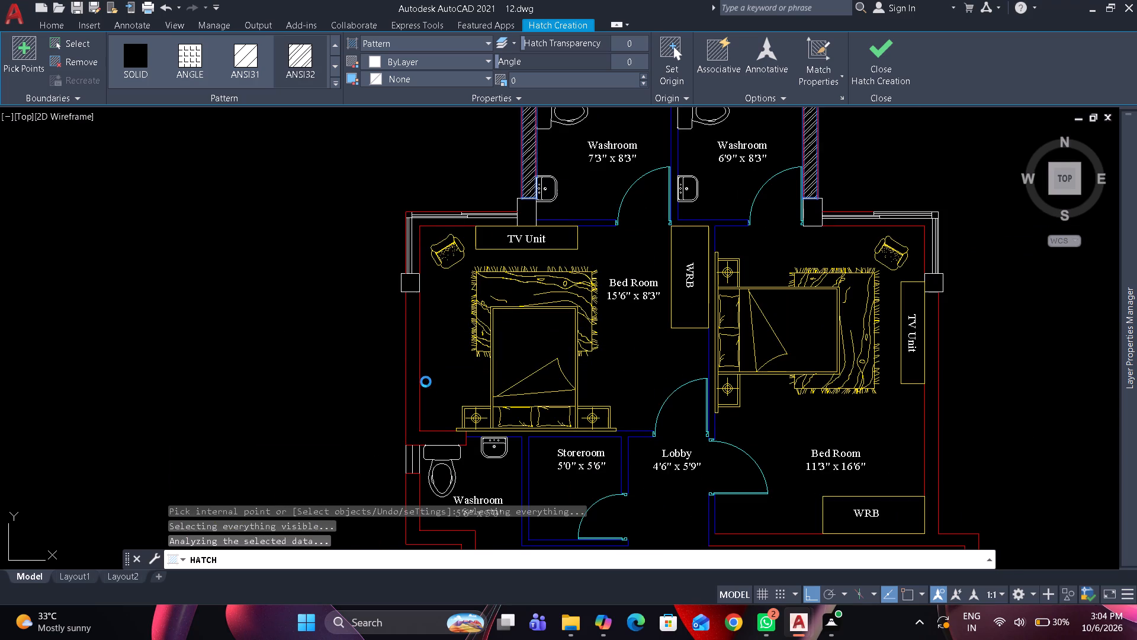
pyautogui.moveTo(464, 371); pyautogui.dragTo(415, 312, button='middle')
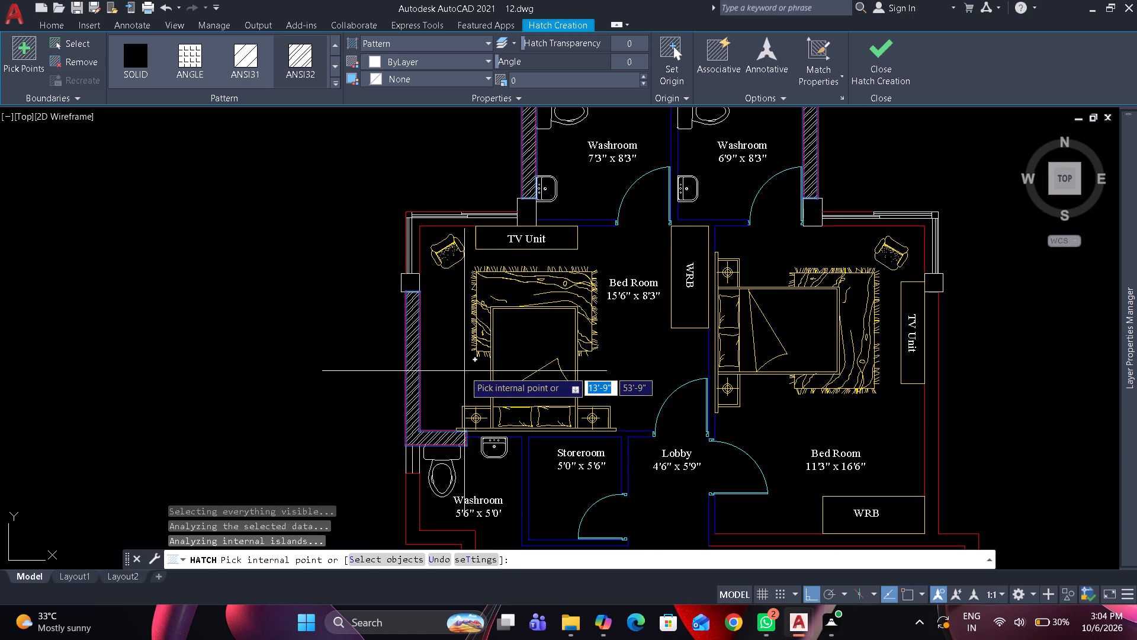
pyautogui.click(402, 477)
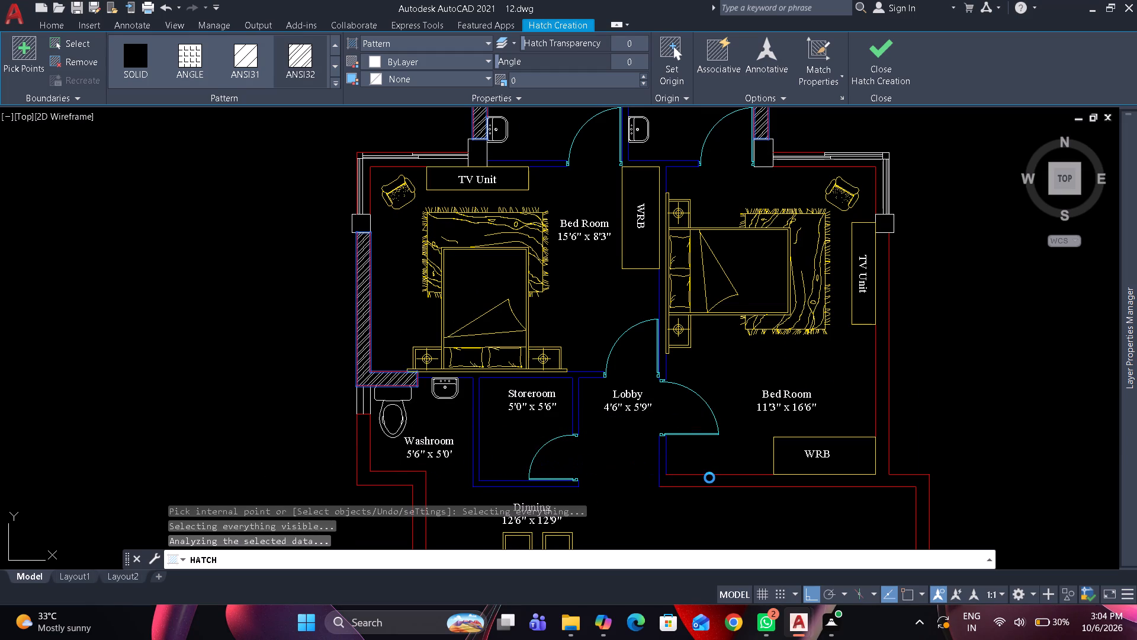
# Hatch the connected walls around the Living room, the empty room above it and the 11'3" x 16'6" Bed Room.
pyautogui.moveTo(696, 427); pyautogui.dragTo(668, 310, button='middle')
pyautogui.moveTo(635, 396); pyautogui.dragTo(621, 312, button='middle')
pyautogui.scroll(-2, 621, 312)
pyautogui.moveTo(621, 313); pyautogui.dragTo(621, 314, button='middle')
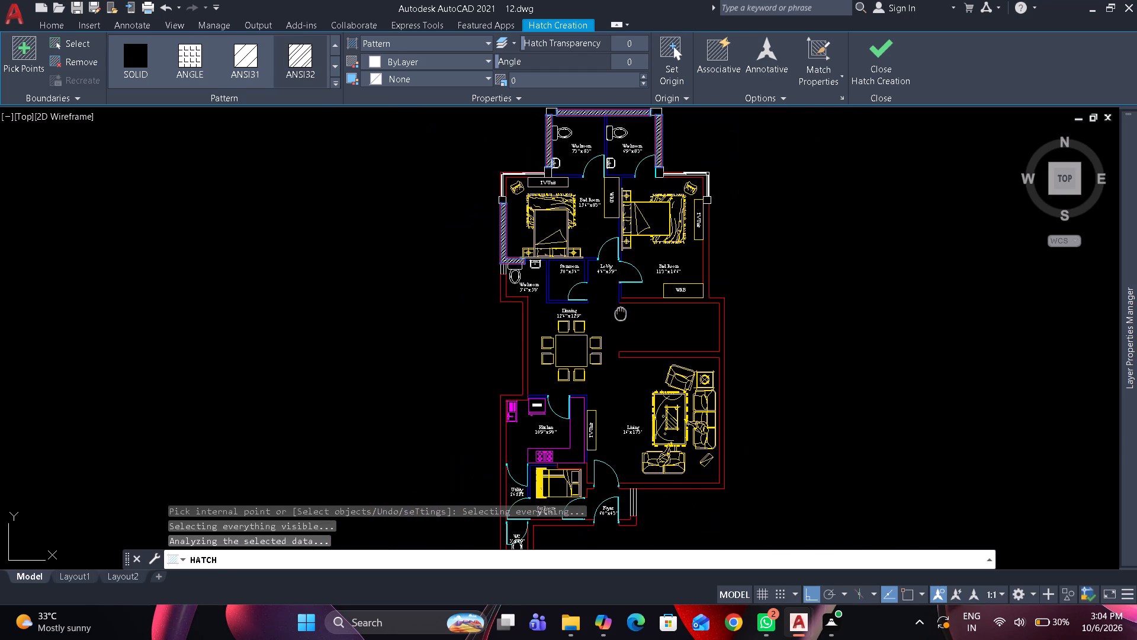
pyautogui.moveTo(621, 314); pyautogui.dragTo(570, 223, button='middle')
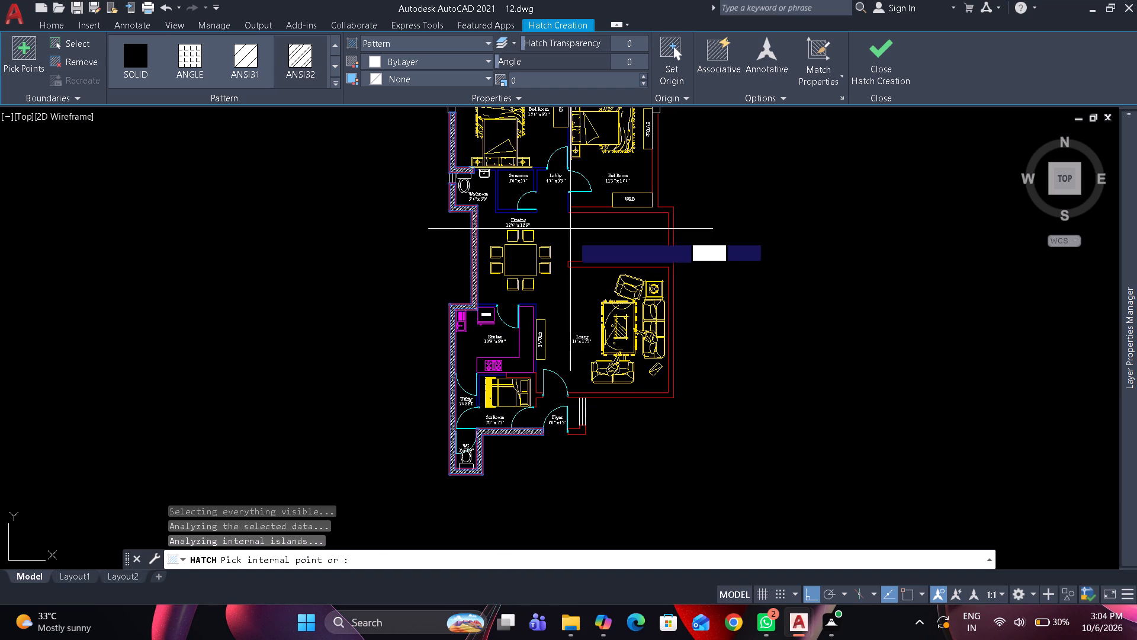
pyautogui.scroll(1, 605, 281)
pyautogui.click(603, 254)
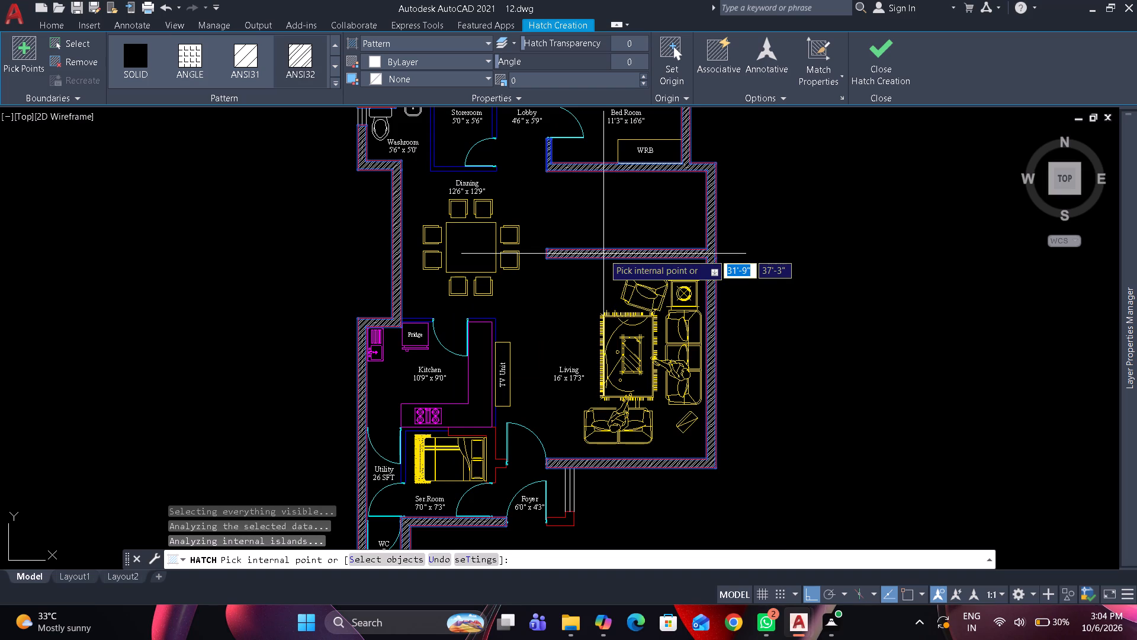
# Hatch the short L-shaped outer wall at the Foyer, between the entrance door and the window.
pyautogui.scroll(3, 540, 154)
pyautogui.scroll(1, 477, 229)
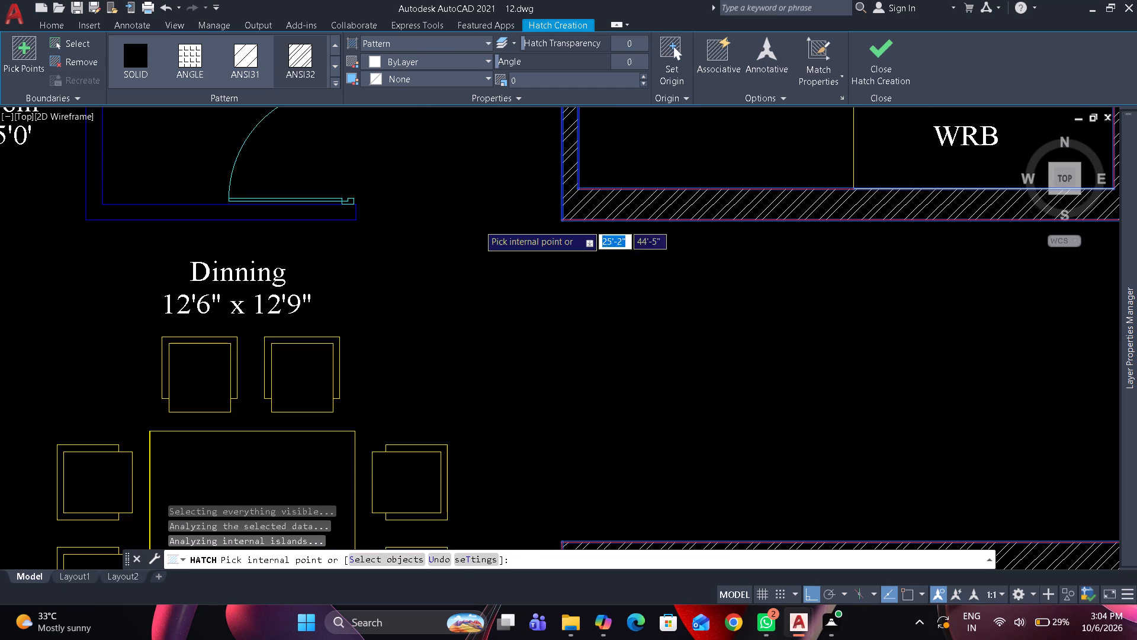
pyautogui.scroll(-5, 507, 215)
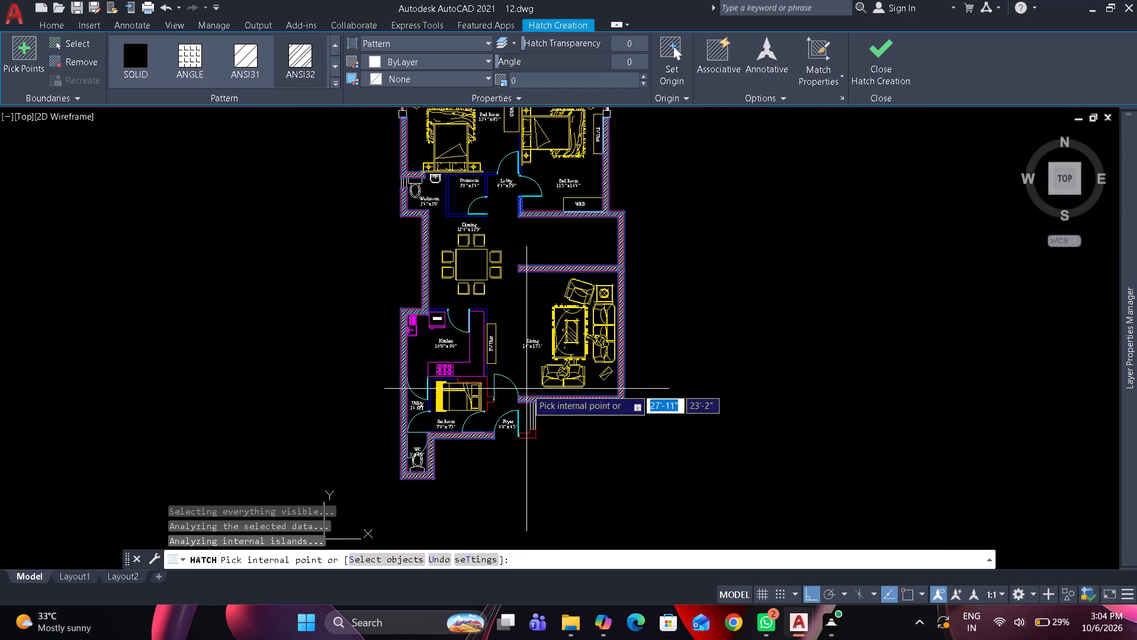
pyautogui.scroll(3, 524, 406)
pyautogui.click(557, 480)
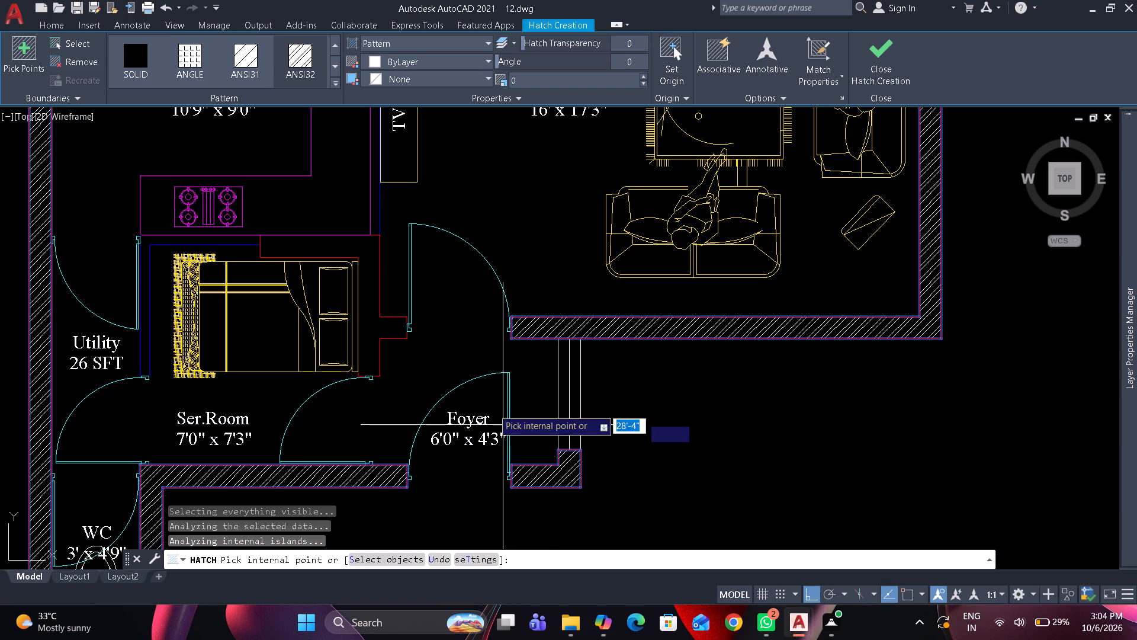
# Hatch the L-shaped Ser.Room wall, the Kitchen wall beside the TV Unit, and the partition between Kitchen, Utility and Ser.Room.
pyautogui.click(363, 325)
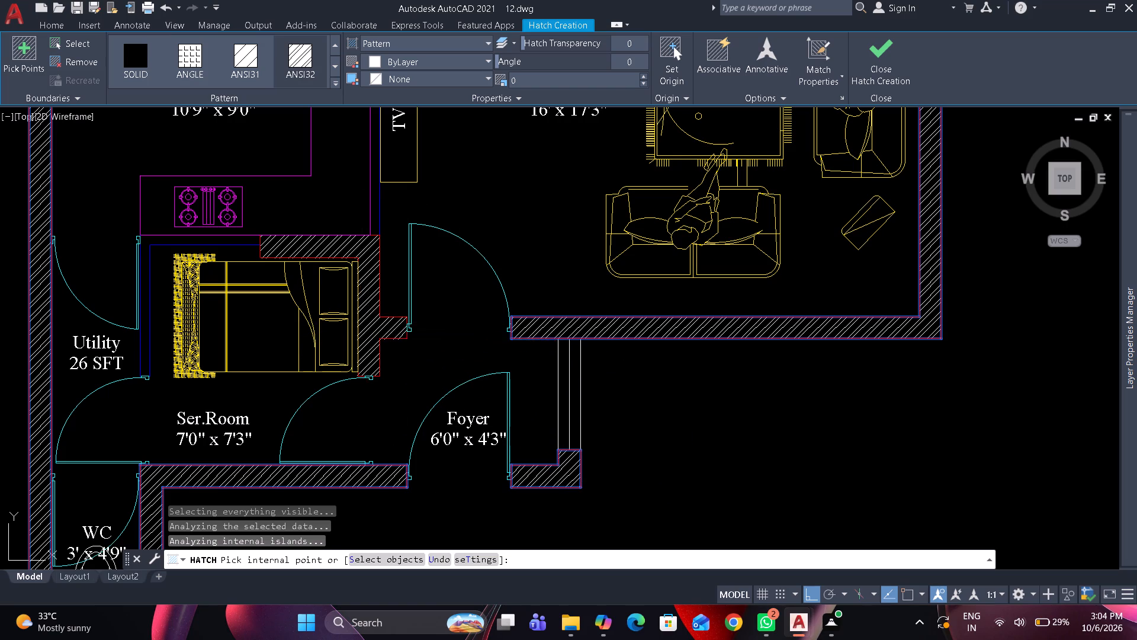
pyautogui.click(377, 216)
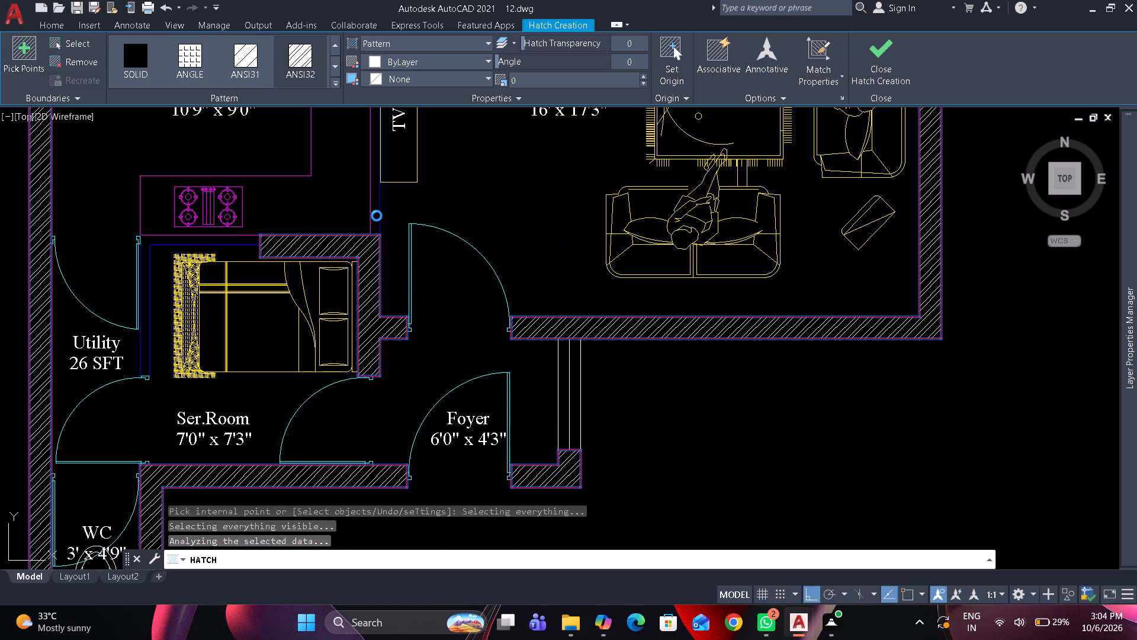
pyautogui.click(226, 239)
# Hatch the connected Storeroom walls, including the partition between the 15'6" x 8'3" Bed Room and the Storeroom.
pyautogui.scroll(-2, 226, 239)
pyautogui.moveTo(227, 239); pyautogui.dragTo(276, 285, button='middle')
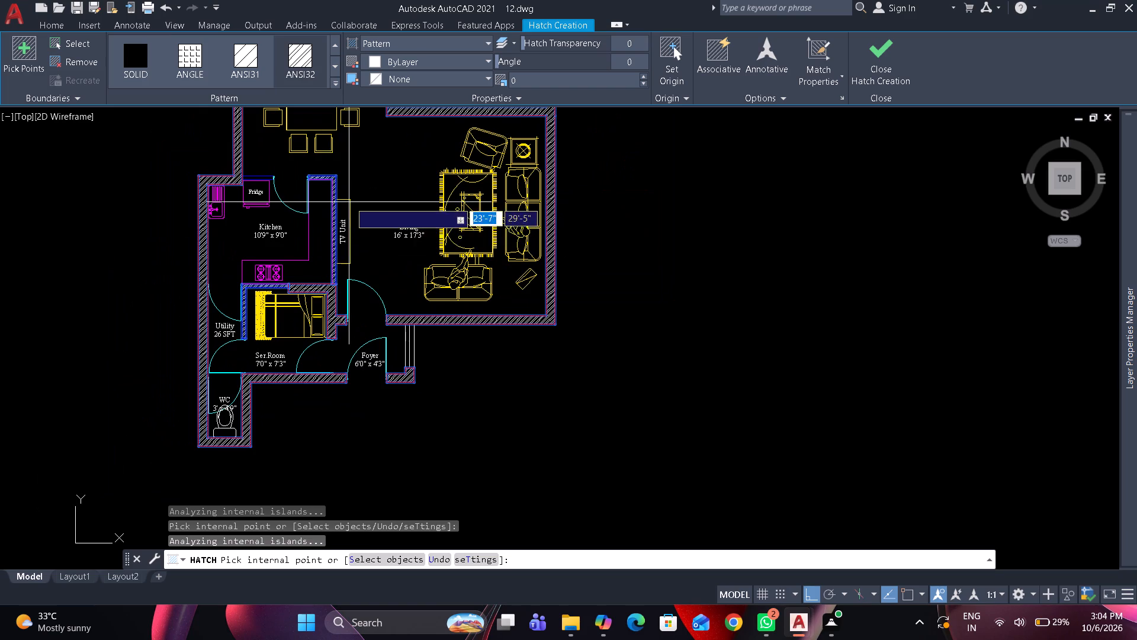
pyautogui.moveTo(350, 201); pyautogui.dragTo(371, 366, button='middle')
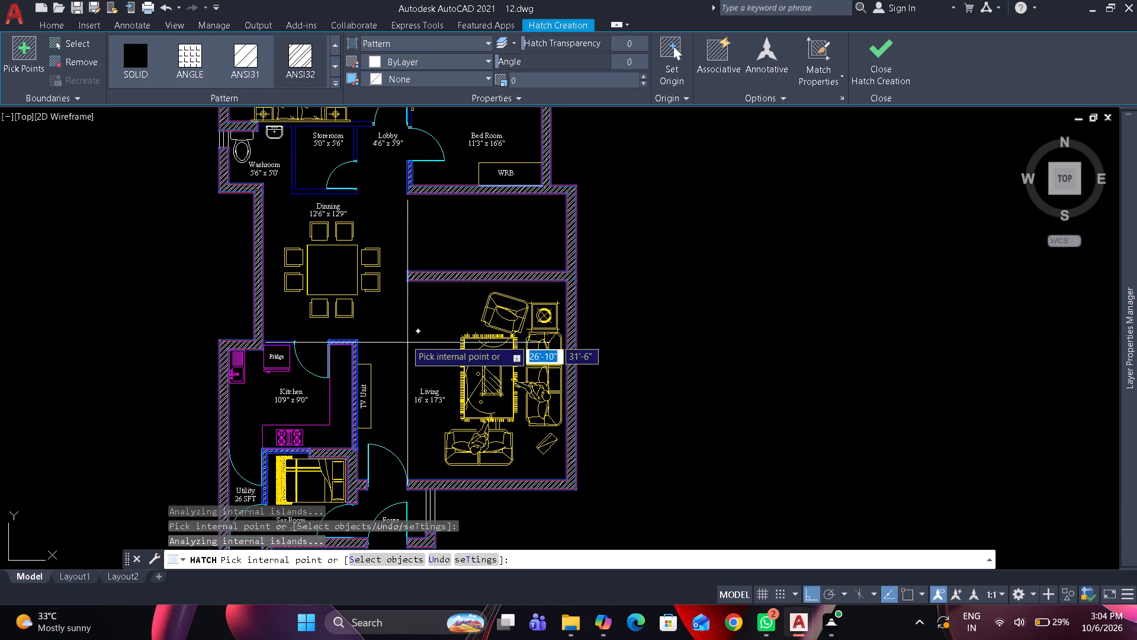
pyautogui.moveTo(406, 439); pyautogui.dragTo(410, 475, button='middle')
pyautogui.scroll(1, 366, 165)
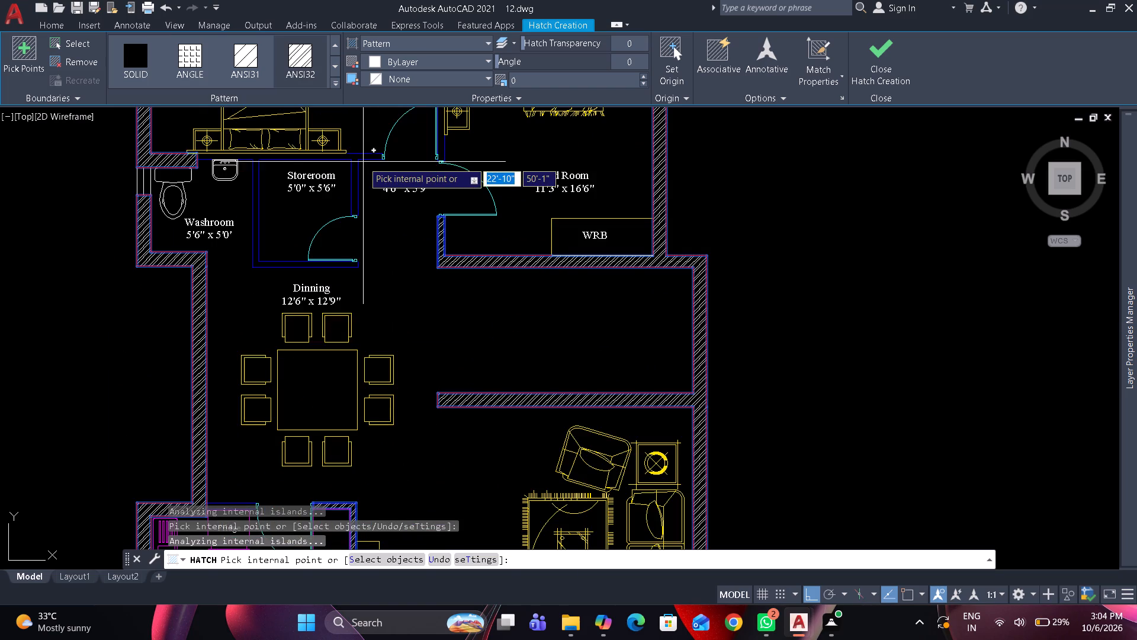
pyautogui.scroll(1, 351, 155)
pyautogui.click(354, 157)
# Hatch the wall between the 7'3" x 8'3" Washroom and Bed Room, plus the partition separating the two Washrooms and Bed Rooms.
pyautogui.scroll(-3, 354, 157)
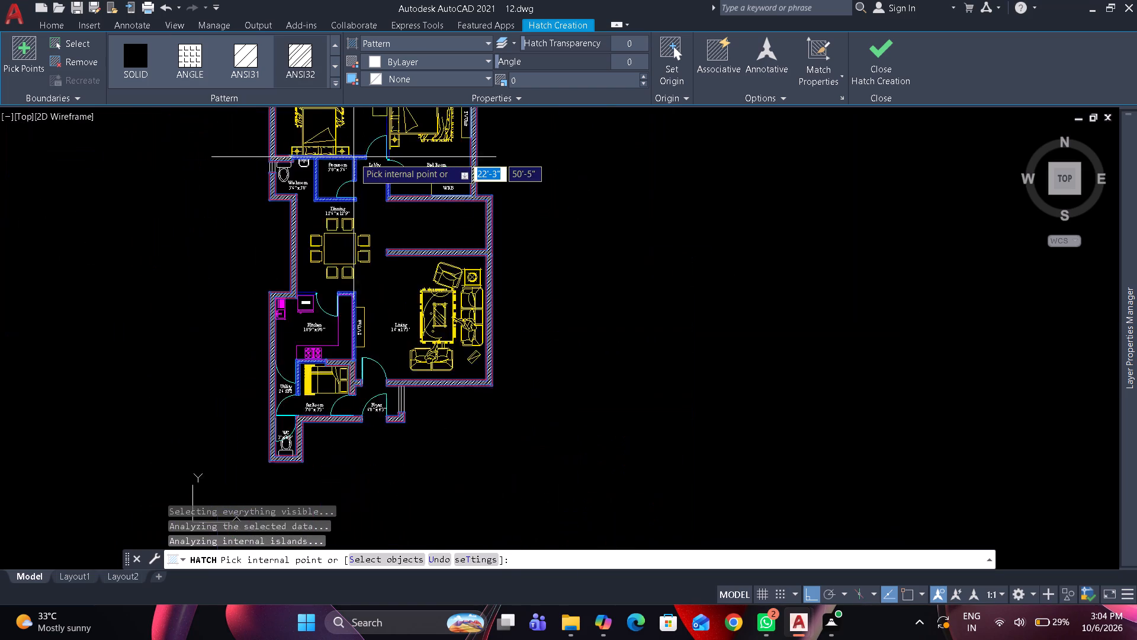
pyautogui.moveTo(355, 161); pyautogui.dragTo(347, 332, button='middle')
pyautogui.scroll(2, 357, 230)
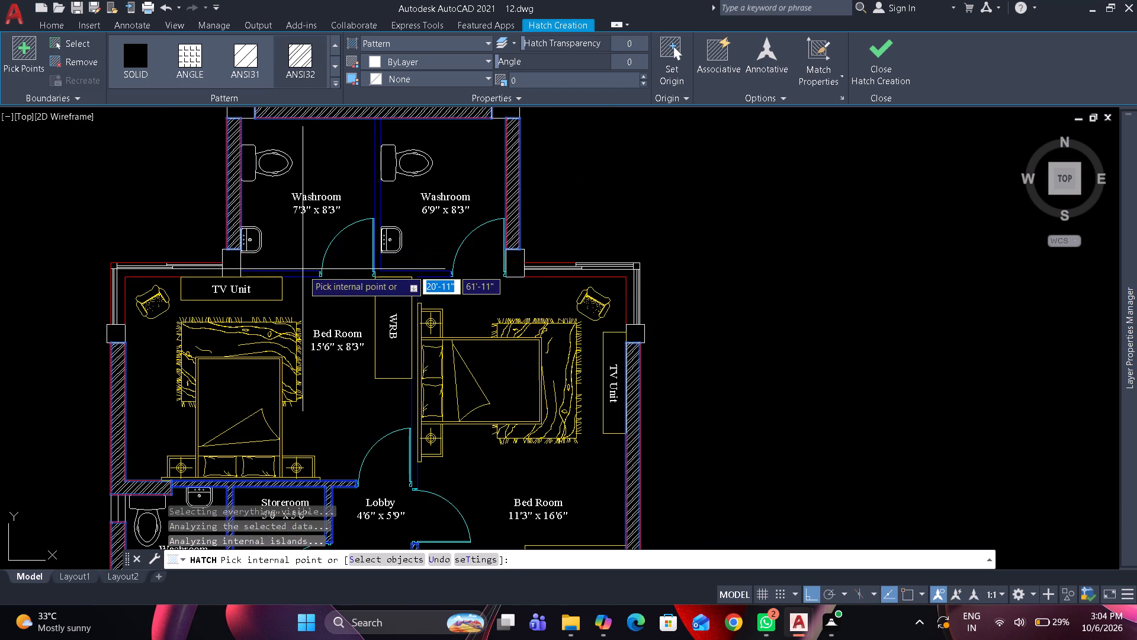
pyautogui.click(303, 276)
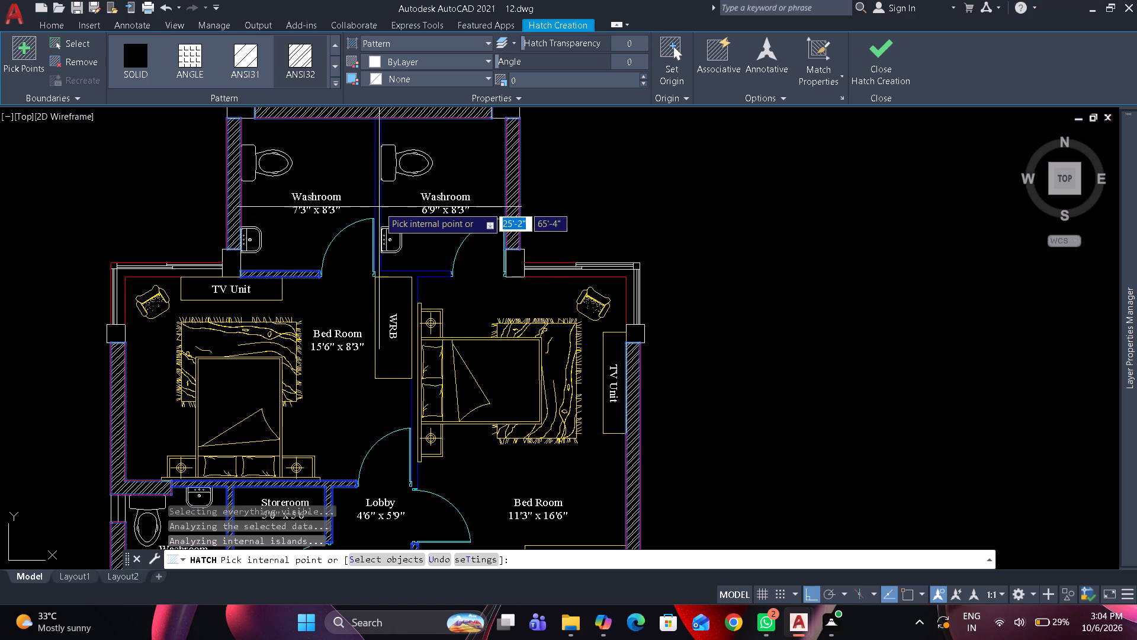
pyautogui.click(377, 206)
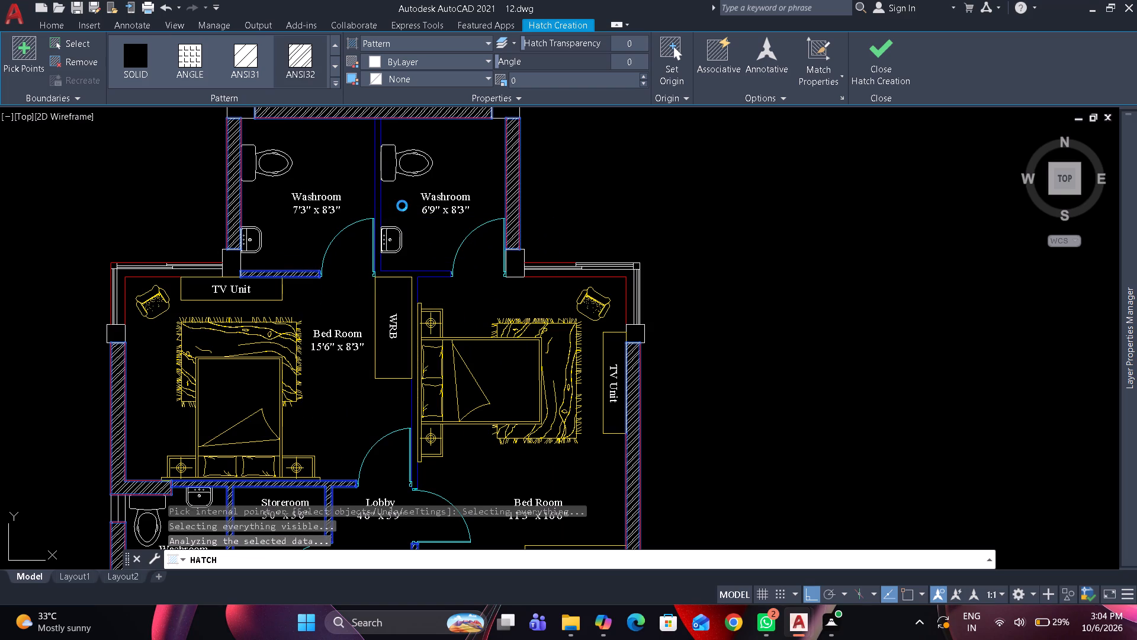
pyautogui.scroll(-2, 410, 206)
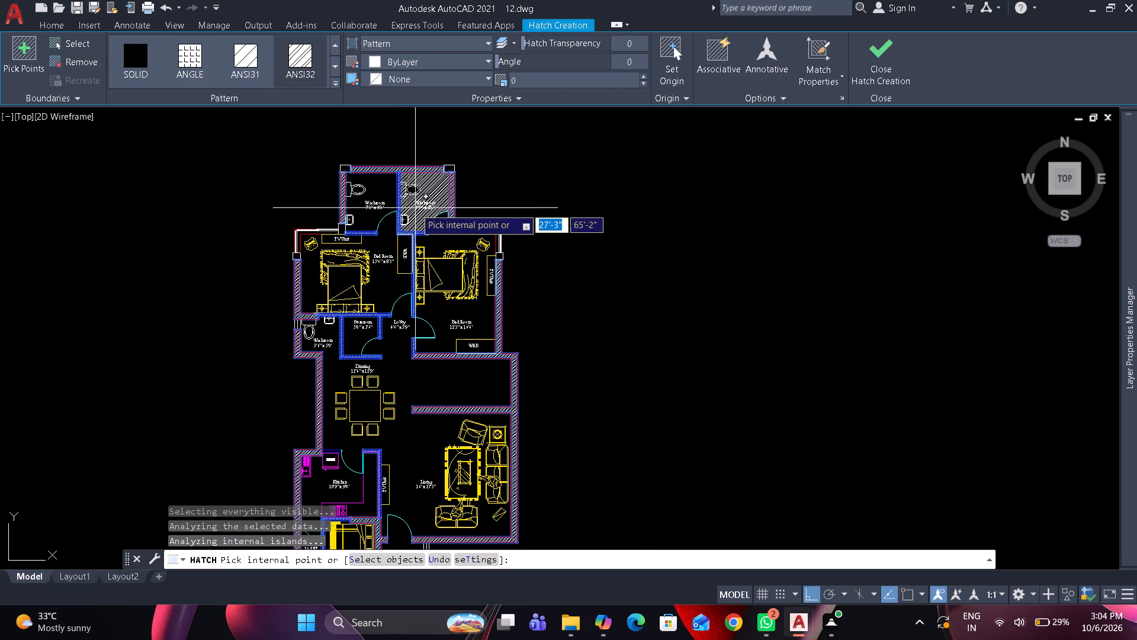
pyautogui.scroll(-1, 416, 209)
pyautogui.press('space')
# Save the drawing with the full floor plan in view.
pyautogui.scroll(1, 417, 347)
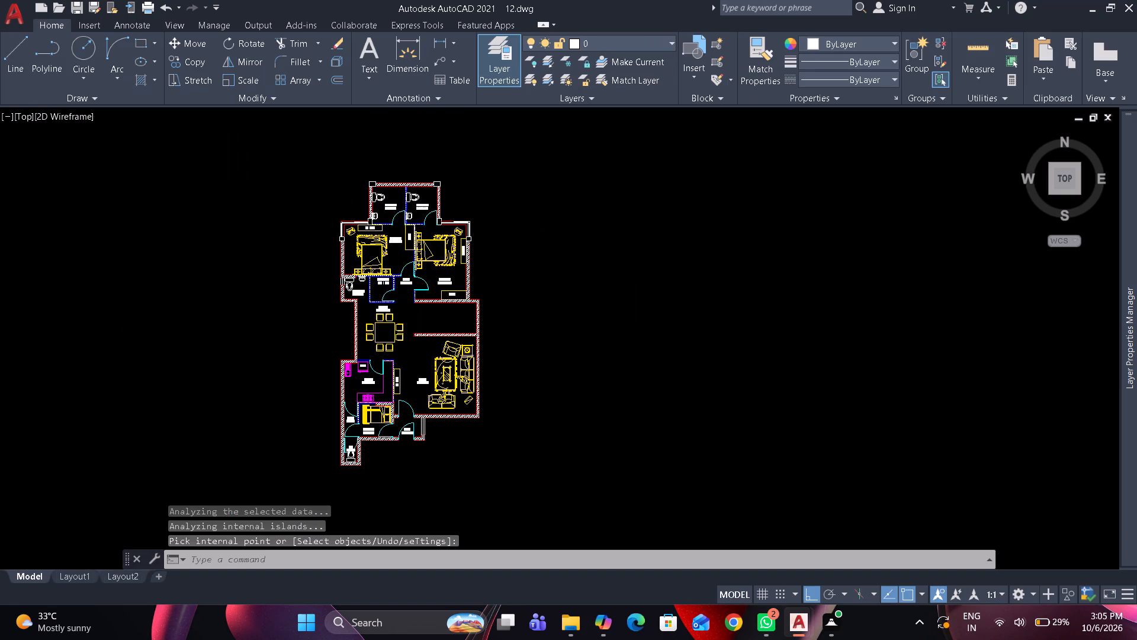
pyautogui.moveTo(417, 347); pyautogui.dragTo(445, 322, button='middle')
pyautogui.scroll(1, 453, 319)
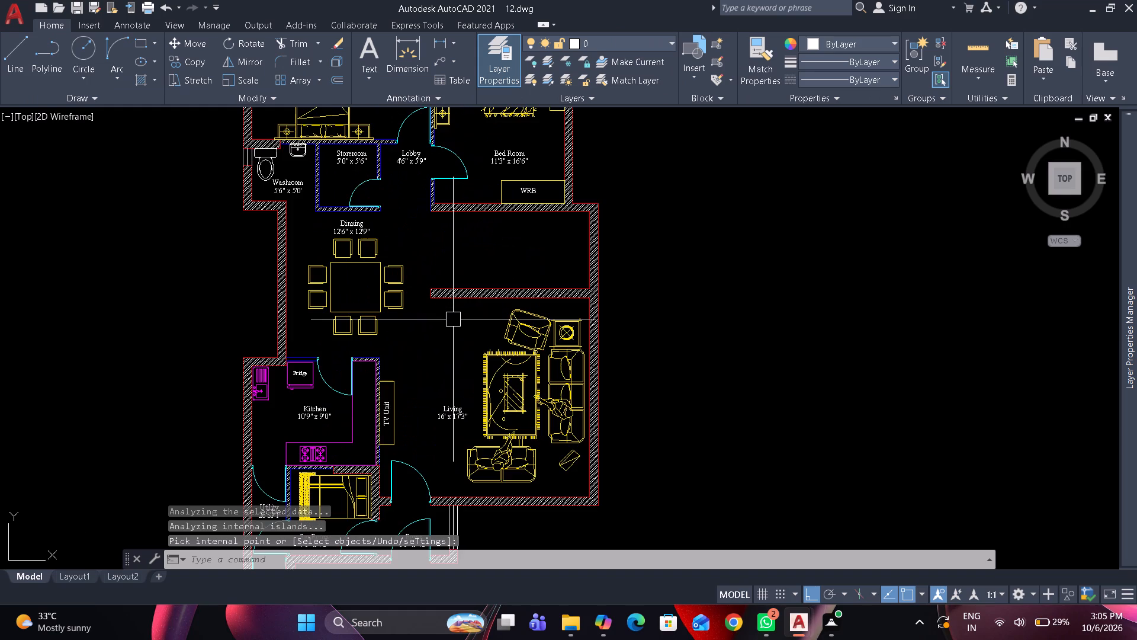
pyautogui.scroll(-1, 453, 319)
pyautogui.middleClick(453, 319)
pyautogui.middleClick(452, 318)
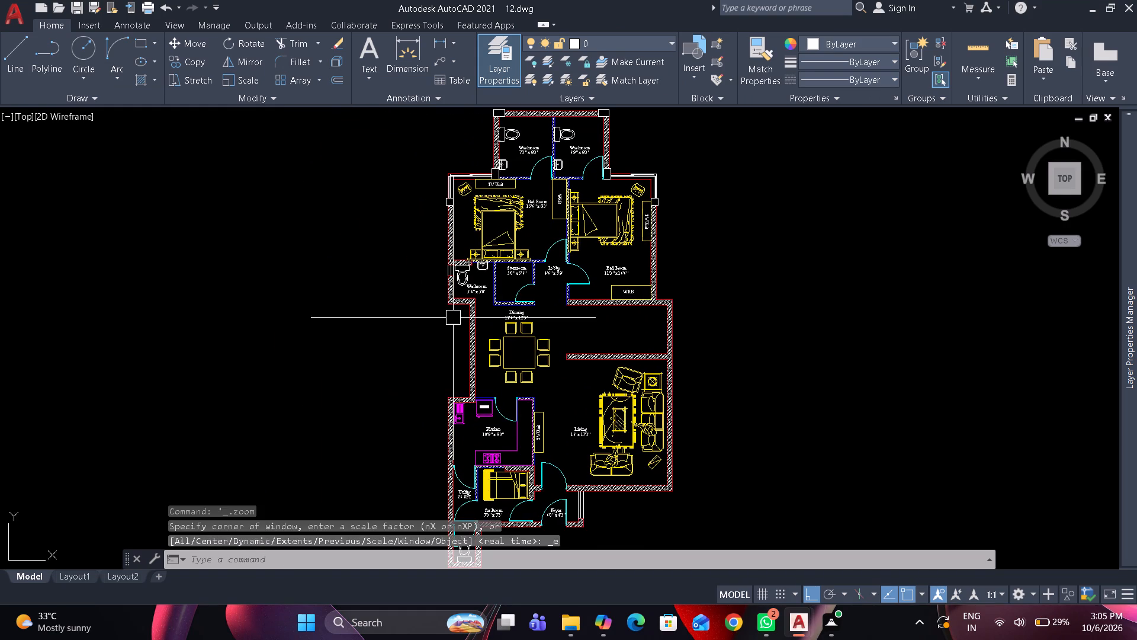
pyautogui.hotkey('ctrl', 's')
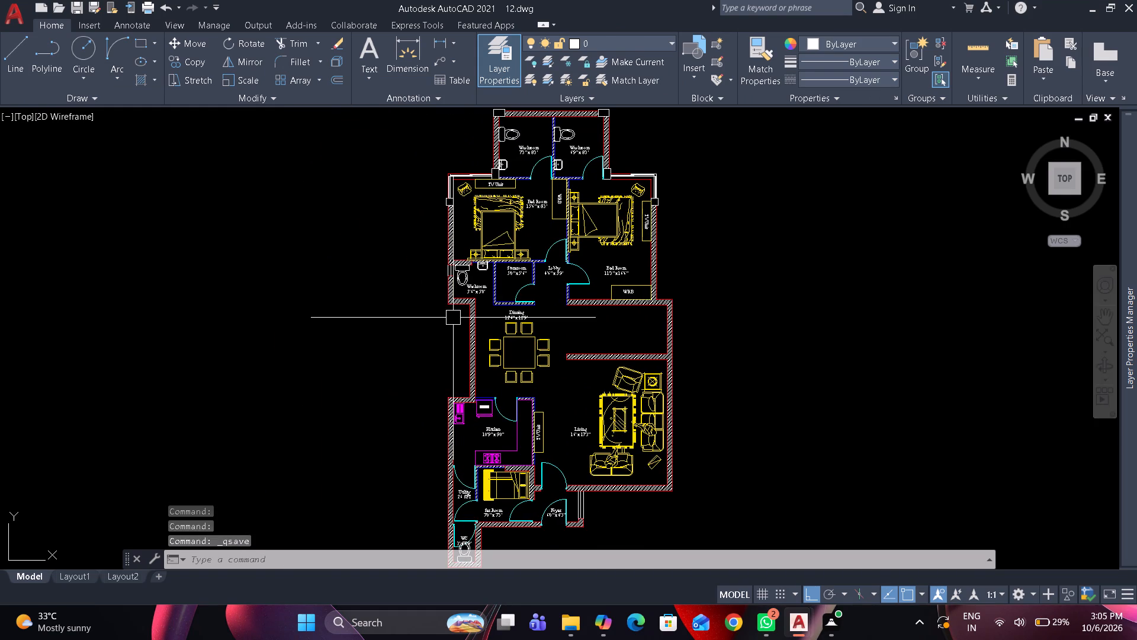
# Offset the inner face of the outer wall 3' inward in the empty room above the Living room.
pyautogui.scroll(3, 697, 329)
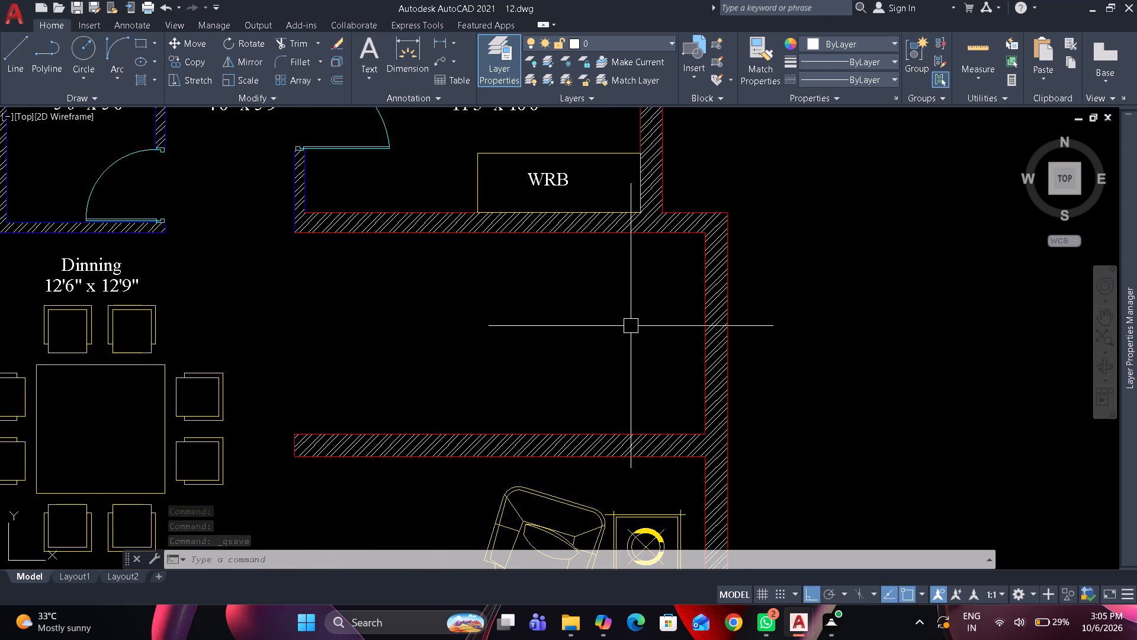
pyautogui.write('o')
pyautogui.press('space')
pyautogui.press('3')
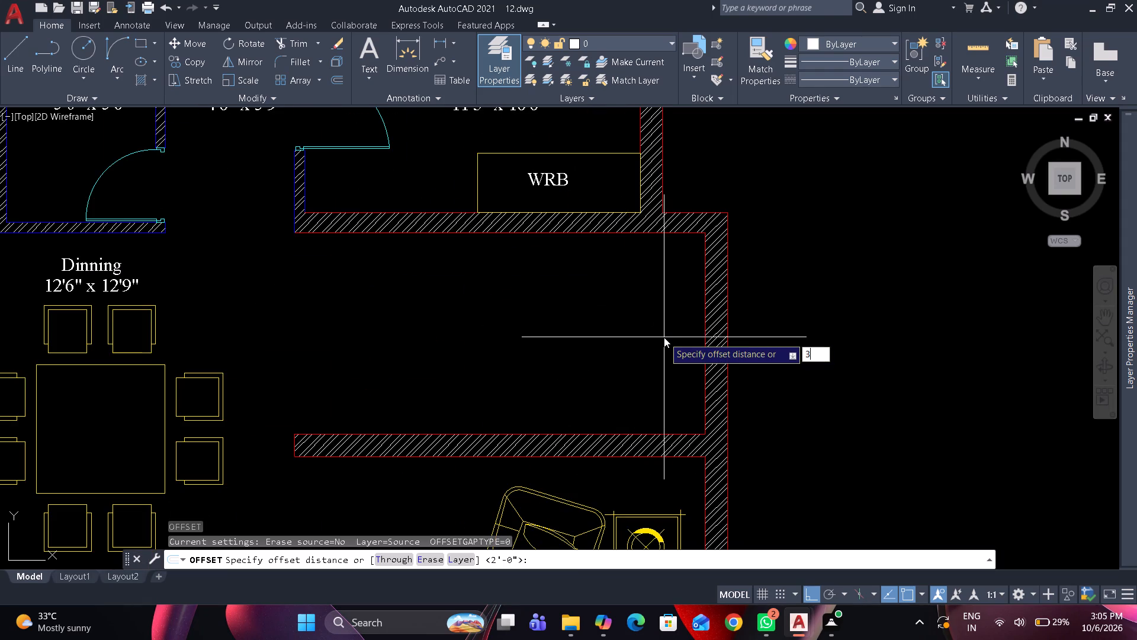
pyautogui.write("'")
pyautogui.press('space')
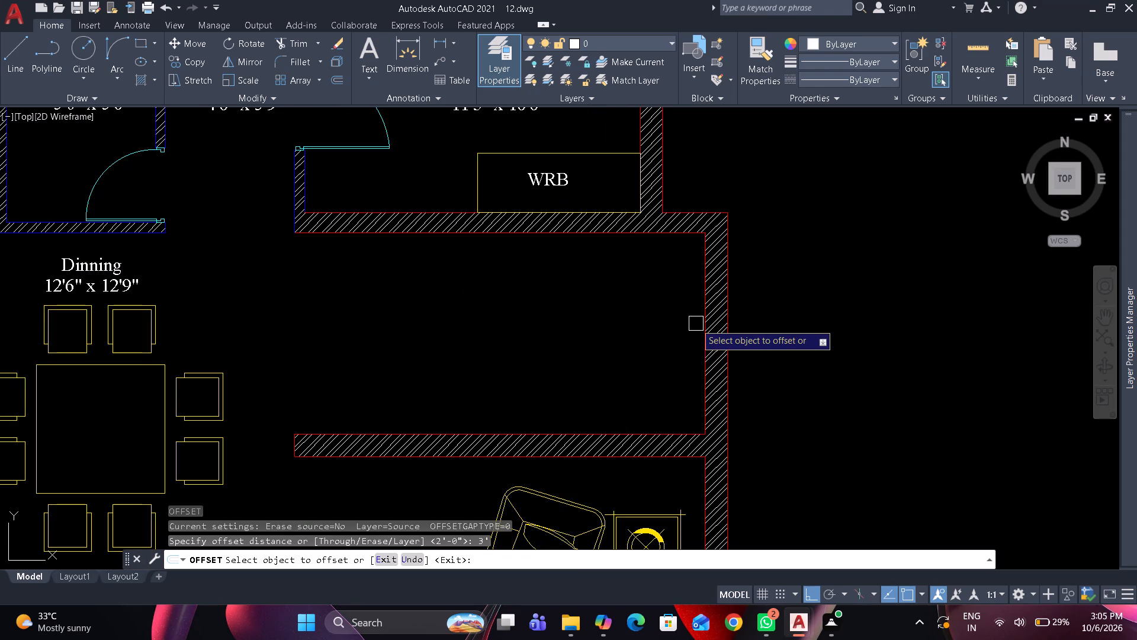
pyautogui.click(698, 324)
pyautogui.click(631, 324)
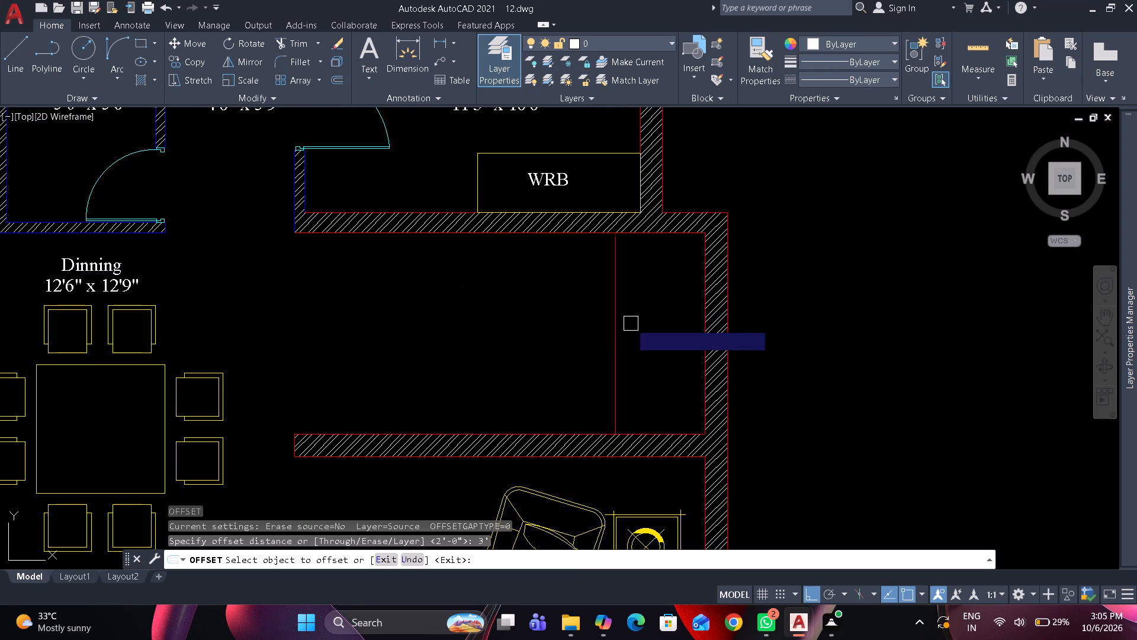
pyautogui.press('space')
# Move the 3' offset line to layer 0.
pyautogui.click(612, 332)
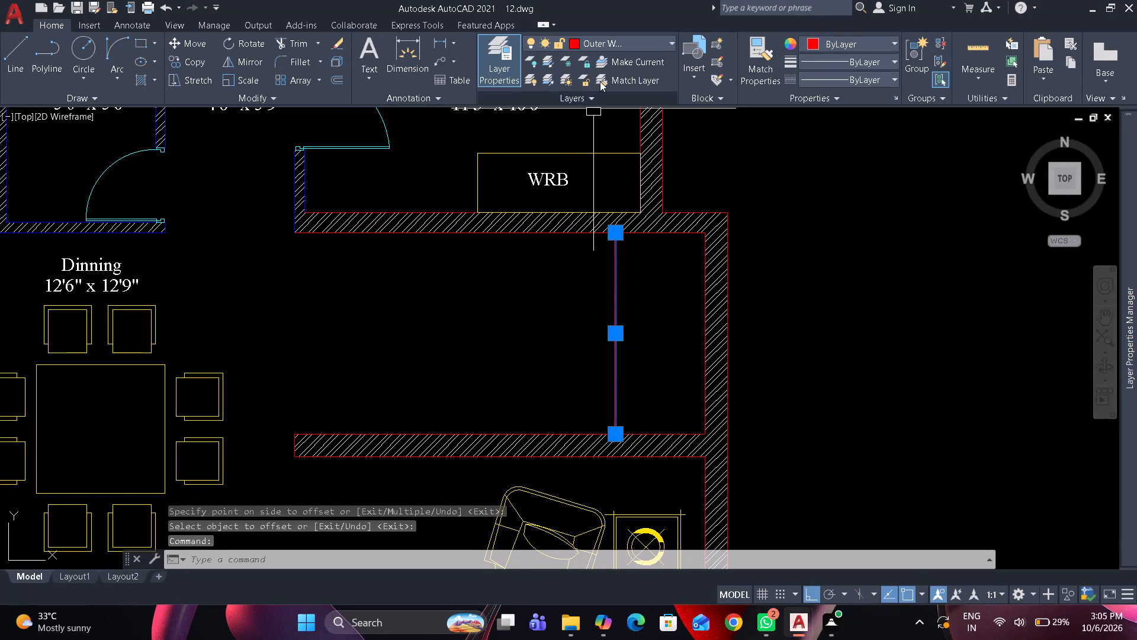
pyautogui.click(619, 44)
pyautogui.click(606, 60)
pyautogui.press('Escape')
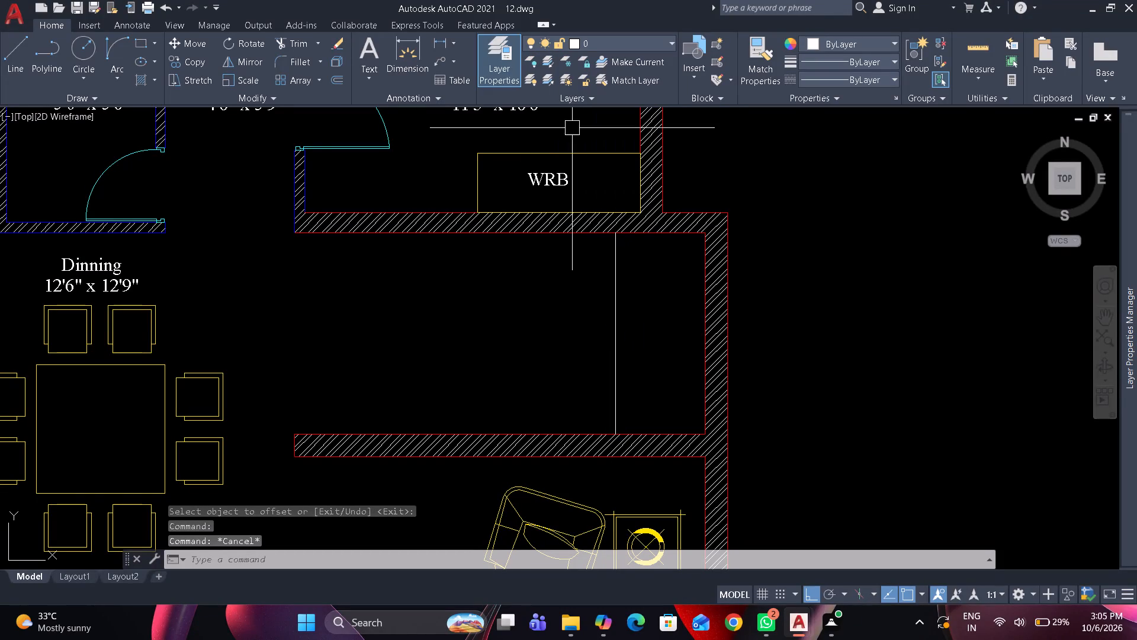
pyautogui.press('Escape')
pyautogui.press('Escape')
pyautogui.press('Escape')
pyautogui.press('Escape')
pyautogui.press('Escape')
# Draw a 9' line from the midpoint of the outer wall's inner face towards the Dinning, continuing perpendicularly up to the Bed Room wall.
pyautogui.press('l')
pyautogui.press('space')
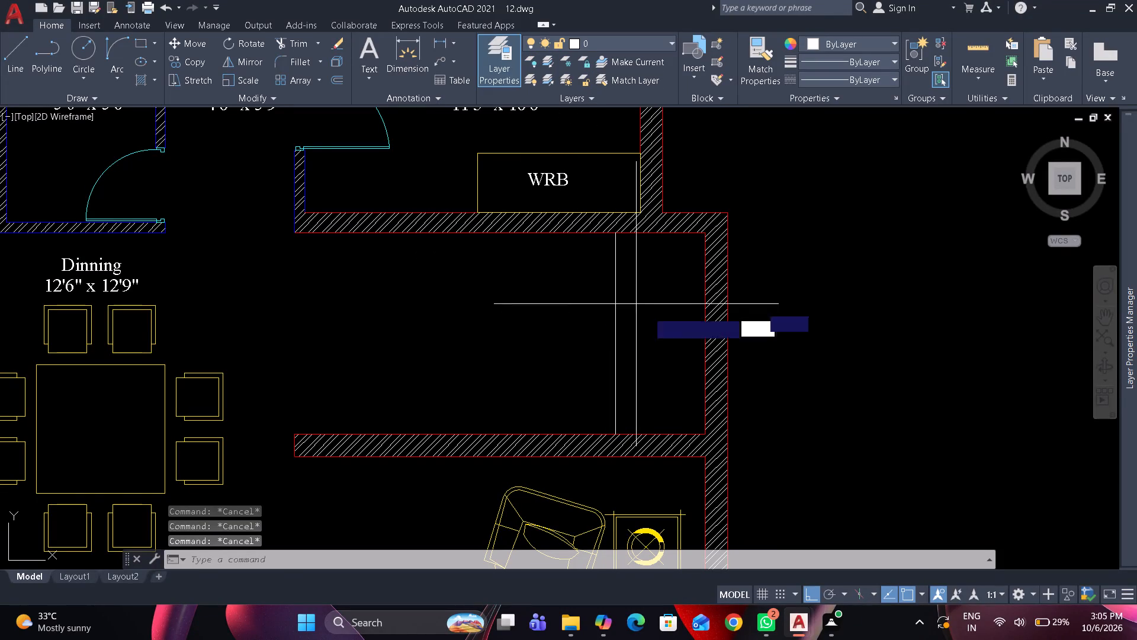
pyautogui.moveTo(706, 332); pyautogui.dragTo(682, 331)
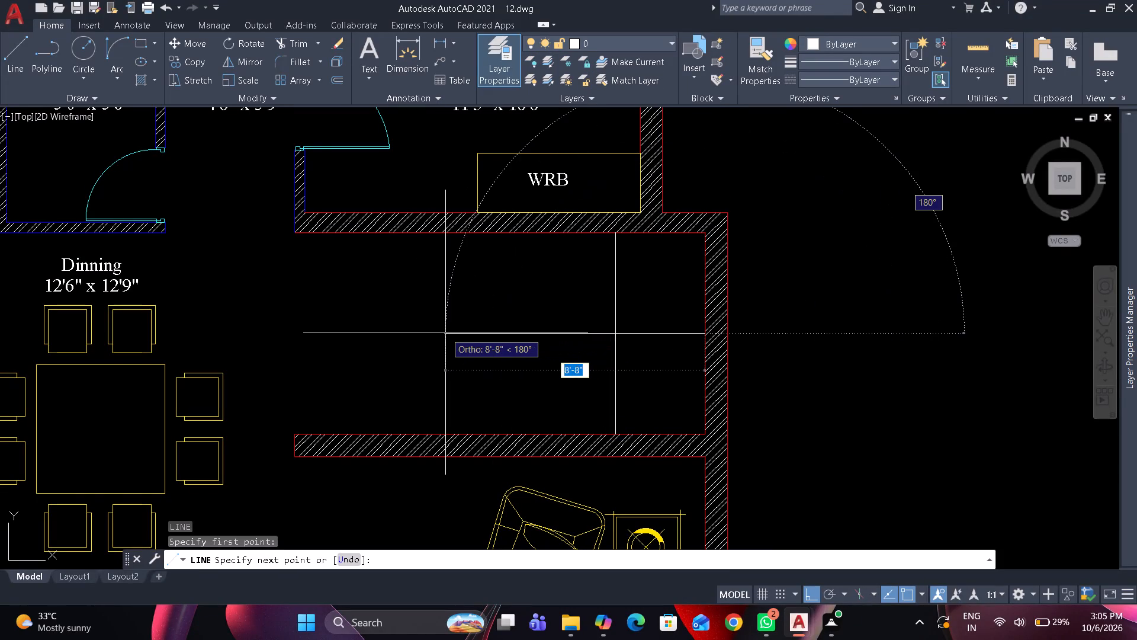
pyautogui.write("9'")
pyautogui.press('Return')
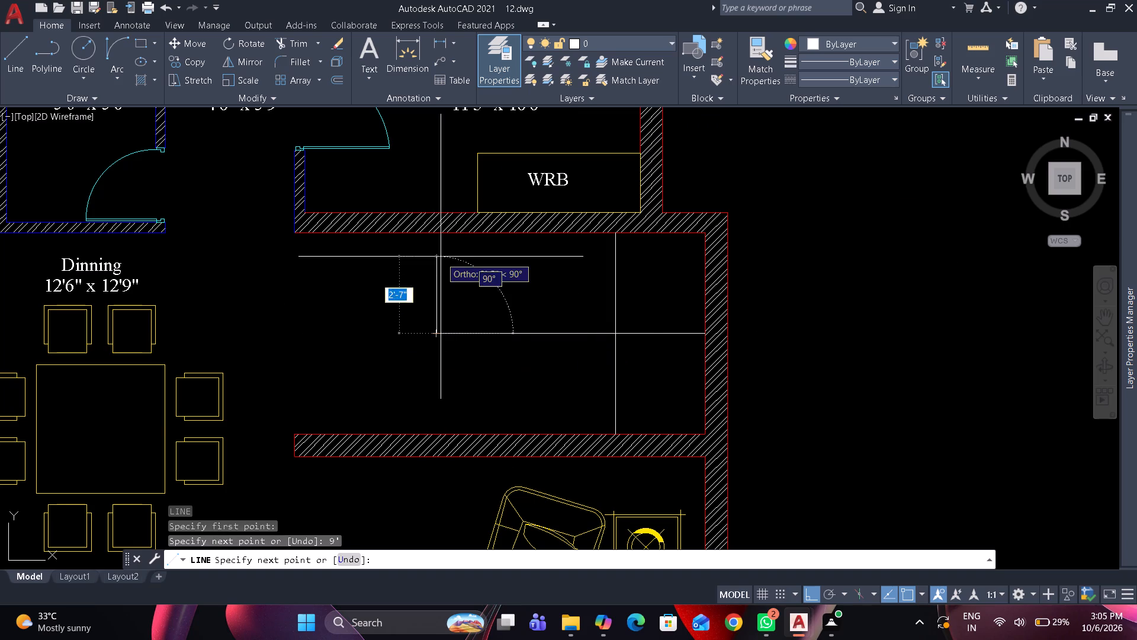
pyautogui.click(442, 238)
pyautogui.press('space')
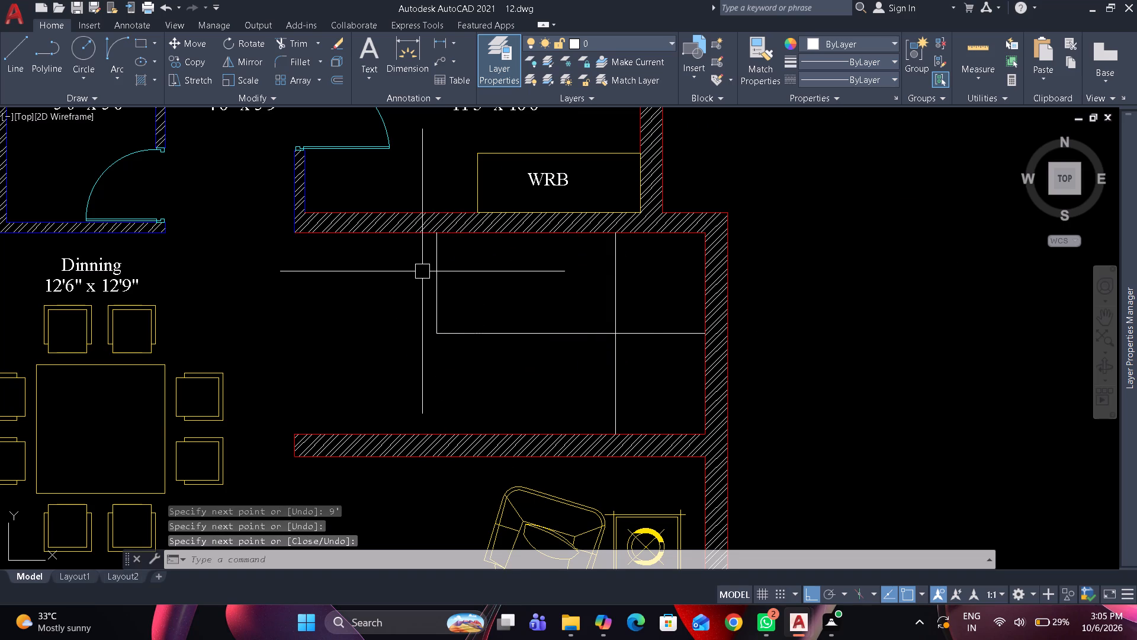
# Offset the flight's short vertical end line repeatedly at 9" spacing towards the landing, making seven stair tread lines.
pyautogui.write('o 9"')
pyautogui.press('space')
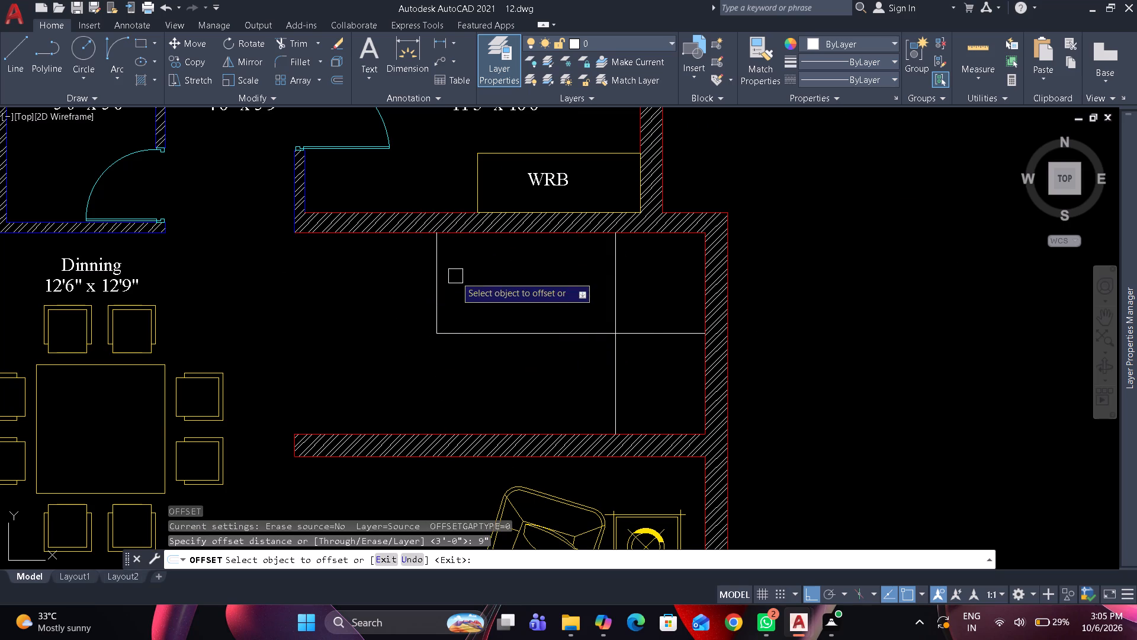
pyautogui.moveTo(439, 282); pyautogui.dragTo(454, 282)
pyautogui.press('m')
pyautogui.press('space')
pyautogui.moveTo(540, 282); pyautogui.dragTo(564, 282)
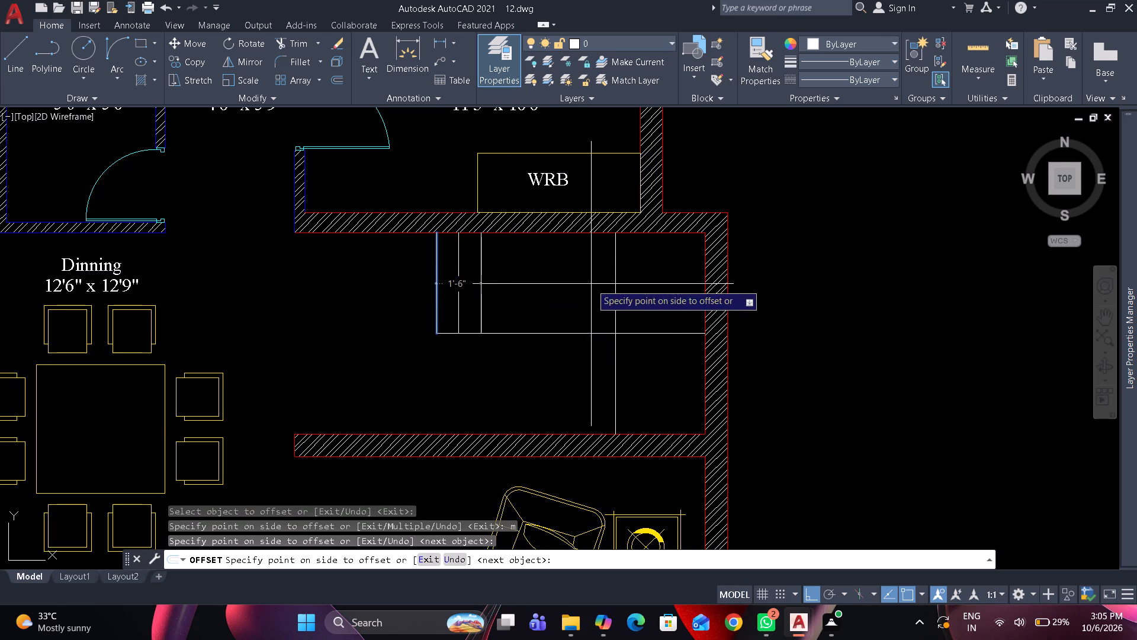
pyautogui.click(591, 284)
pyautogui.moveTo(853, 291); pyautogui.dragTo(866, 291)
pyautogui.moveTo(885, 291); pyautogui.dragTo(933, 286)
pyautogui.moveTo(897, 290); pyautogui.dragTo(964, 287)
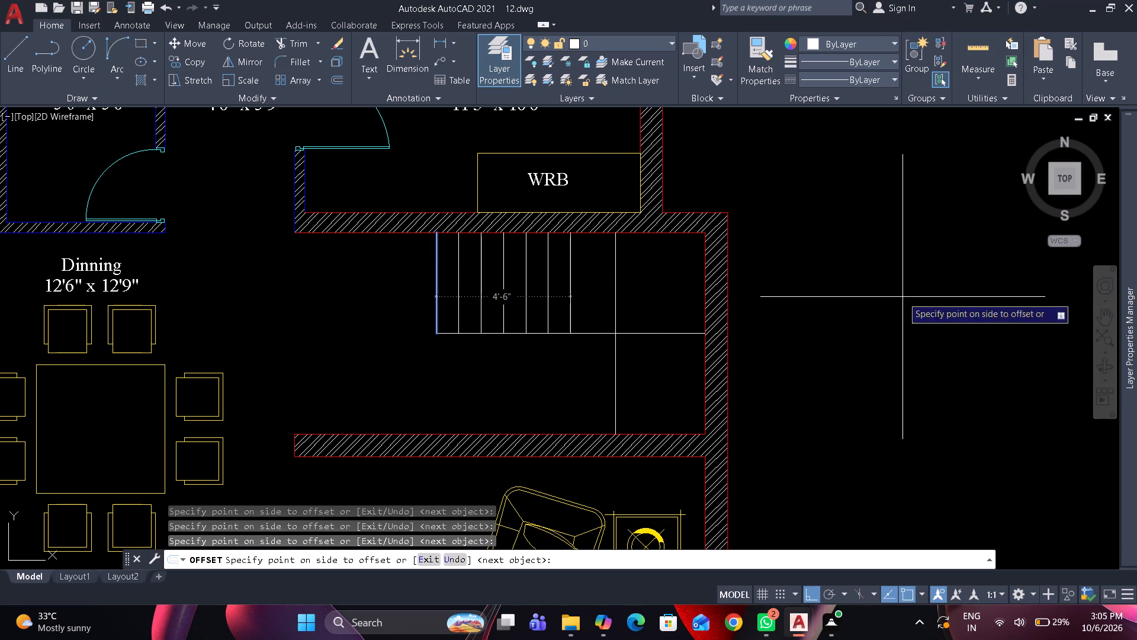
pyautogui.moveTo(902, 297); pyautogui.dragTo(988, 288)
pyautogui.moveTo(950, 290); pyautogui.dragTo(994, 290)
pyautogui.press('space')
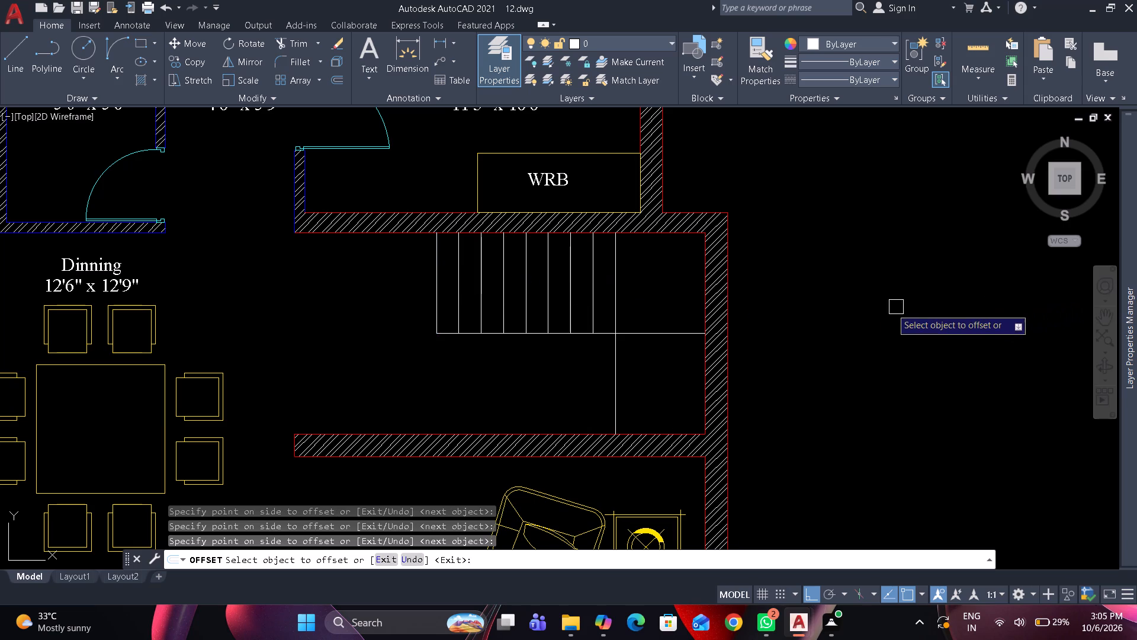
pyautogui.press('space')
# Trim the stair flight's horizontal line where it crosses the landing to the outer wall.
pyautogui.write('tr')
pyautogui.press('space')
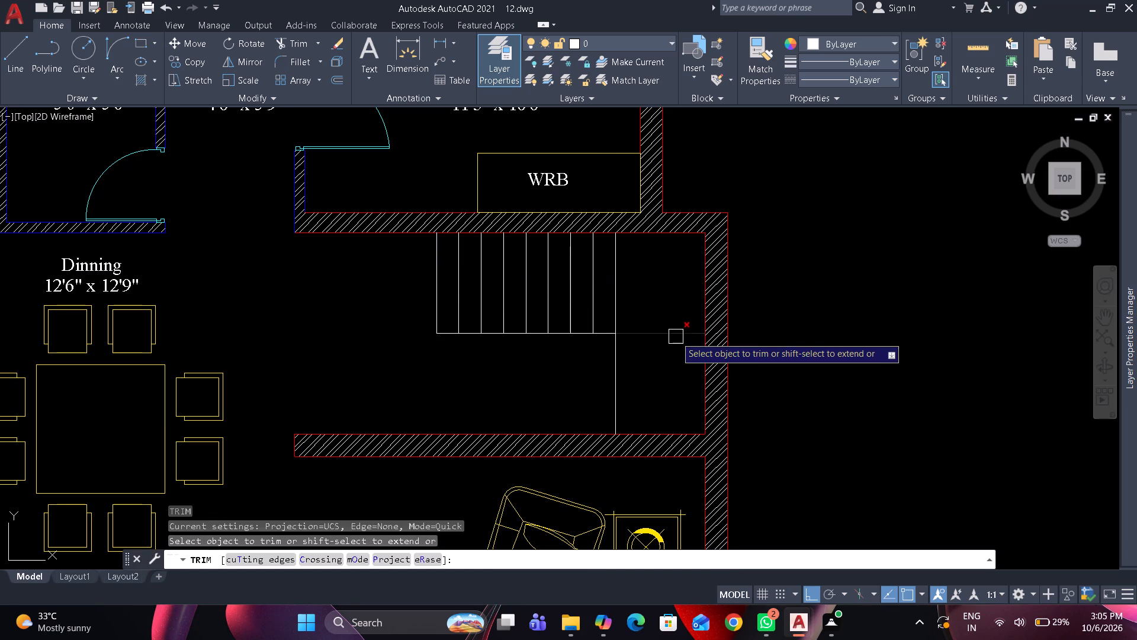
pyautogui.click(676, 337)
pyautogui.press('space')
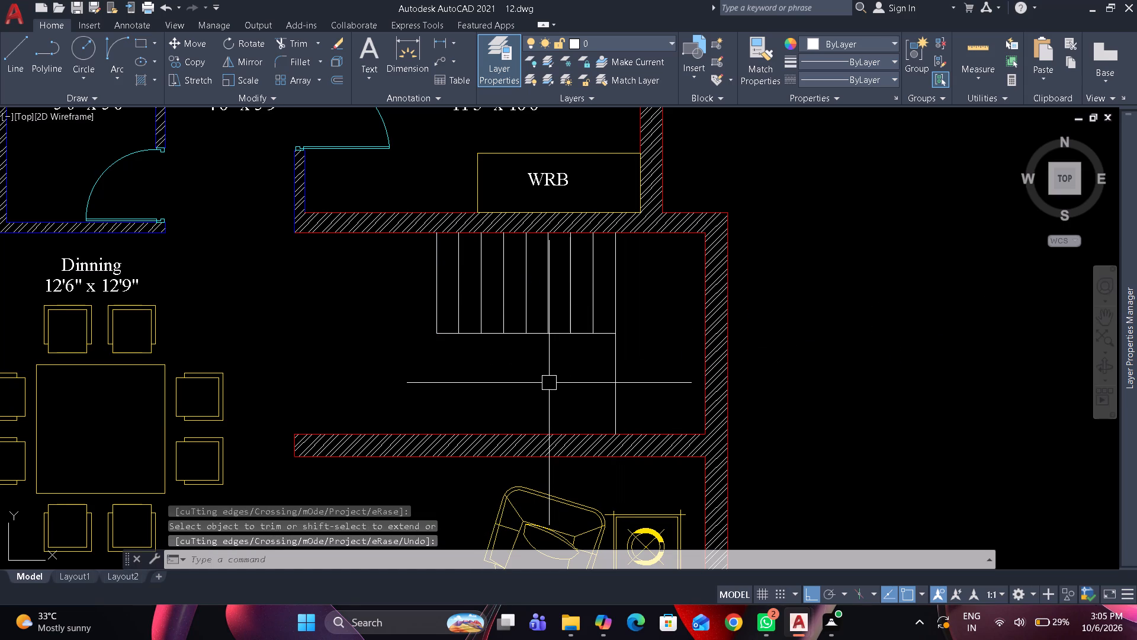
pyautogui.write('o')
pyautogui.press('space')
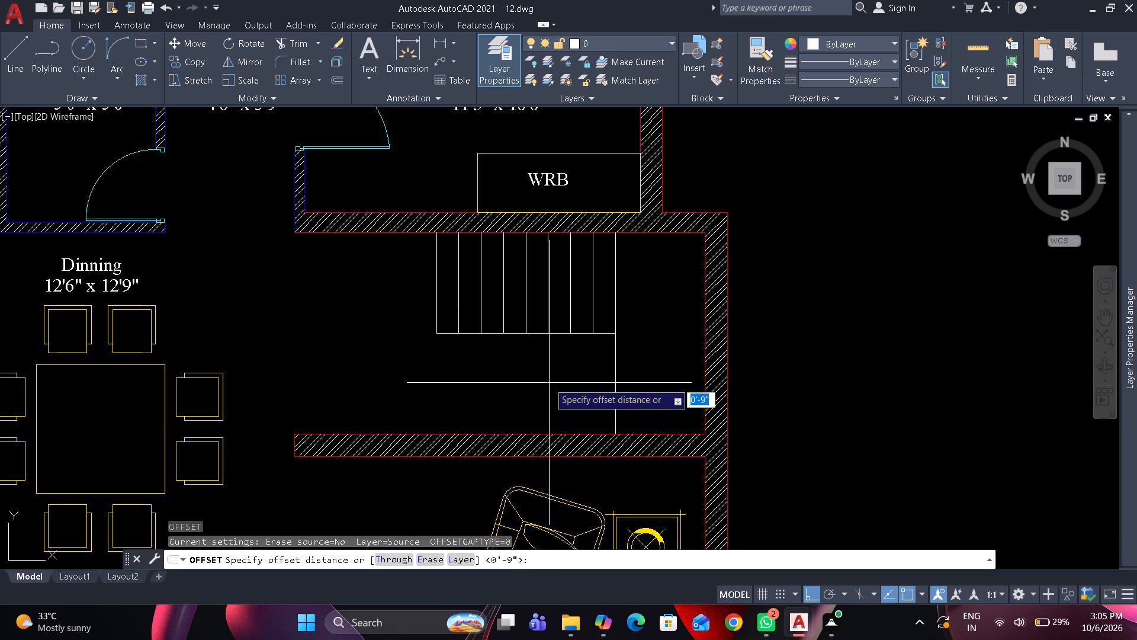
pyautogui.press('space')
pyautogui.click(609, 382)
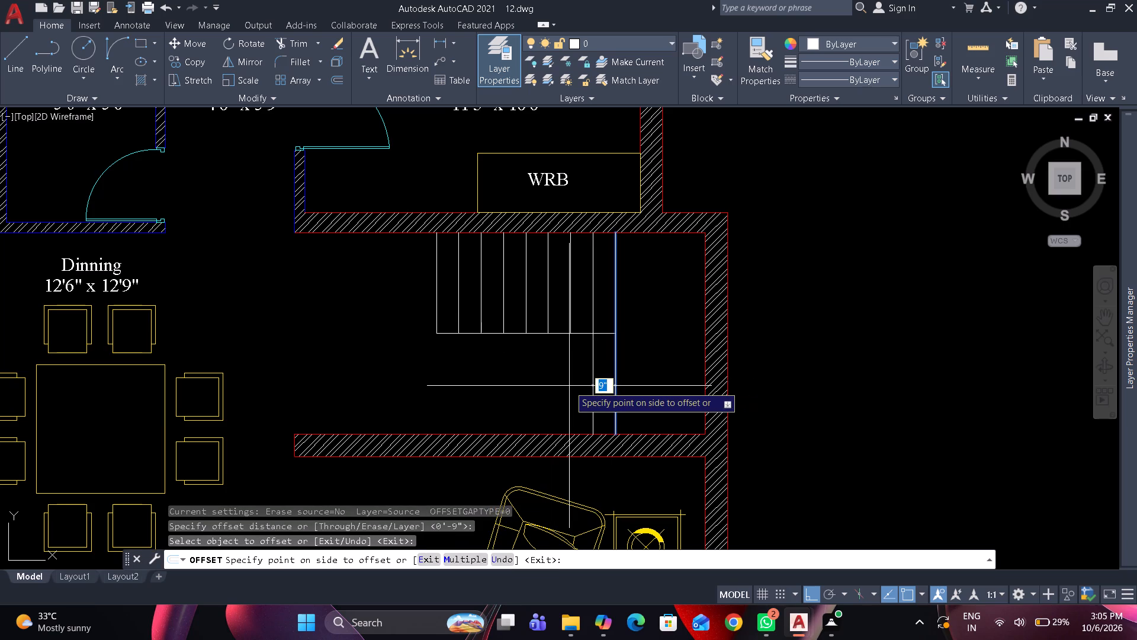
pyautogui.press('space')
# Trim off the upper part of the vertical landing line, from the Bed Room wall down to the flight's horizontal line.
pyautogui.write('tr')
pyautogui.press('space')
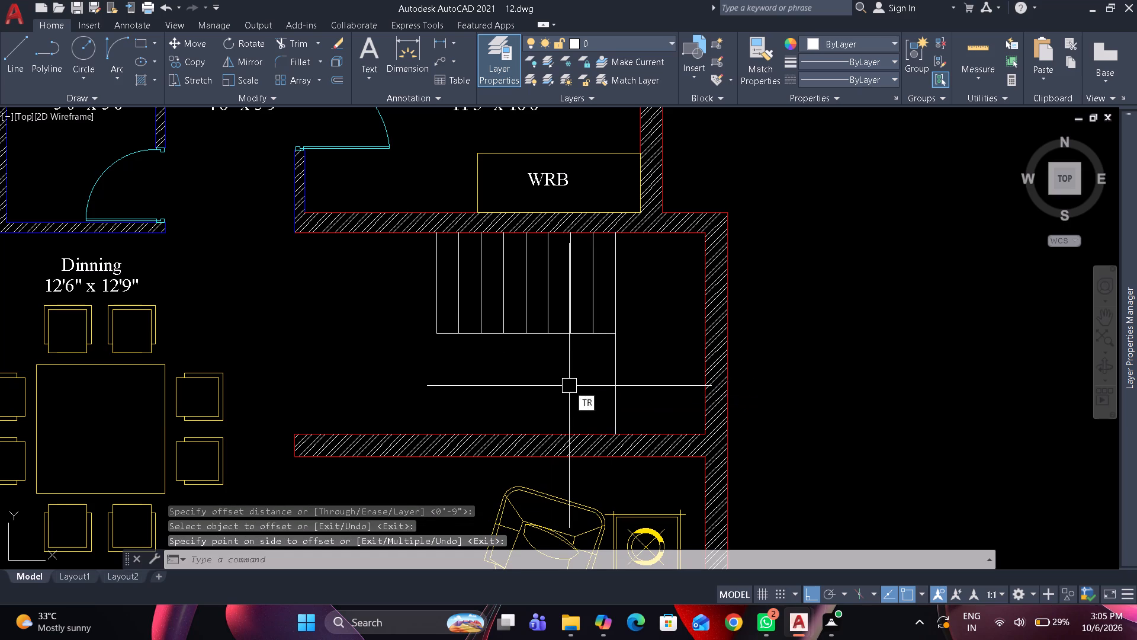
pyautogui.click(622, 300)
pyautogui.press('space')
# Offset the lower landing line repeatedly at 9" spacing towards the Dinning, making three tread lines in the lower flight.
pyautogui.write('o')
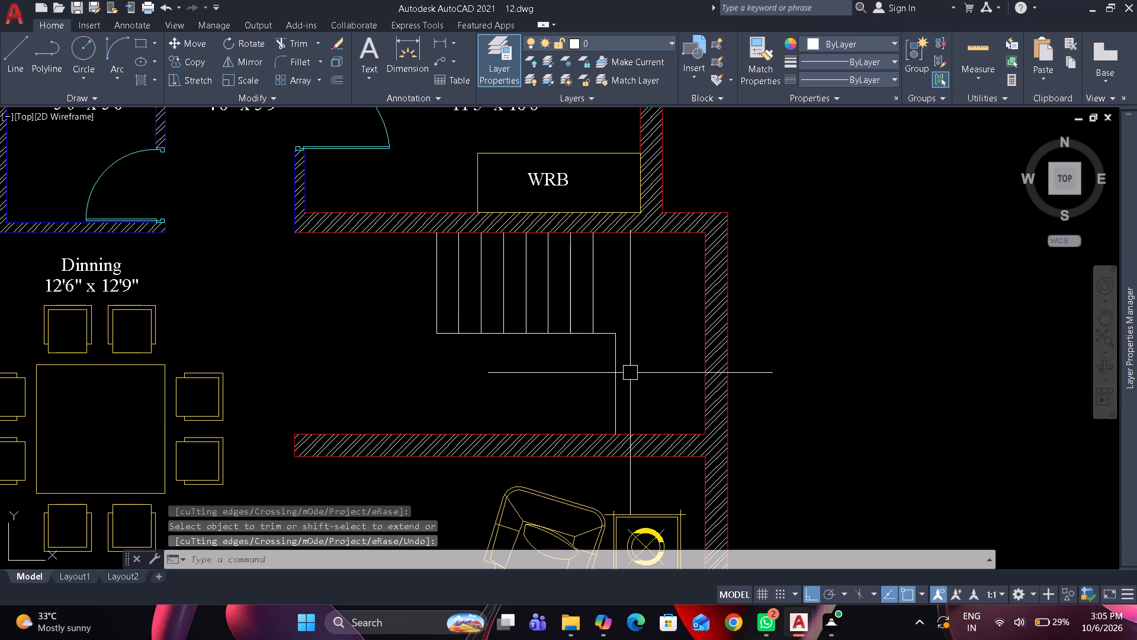
pyautogui.press('space')
pyautogui.press('space')
pyautogui.click(606, 376)
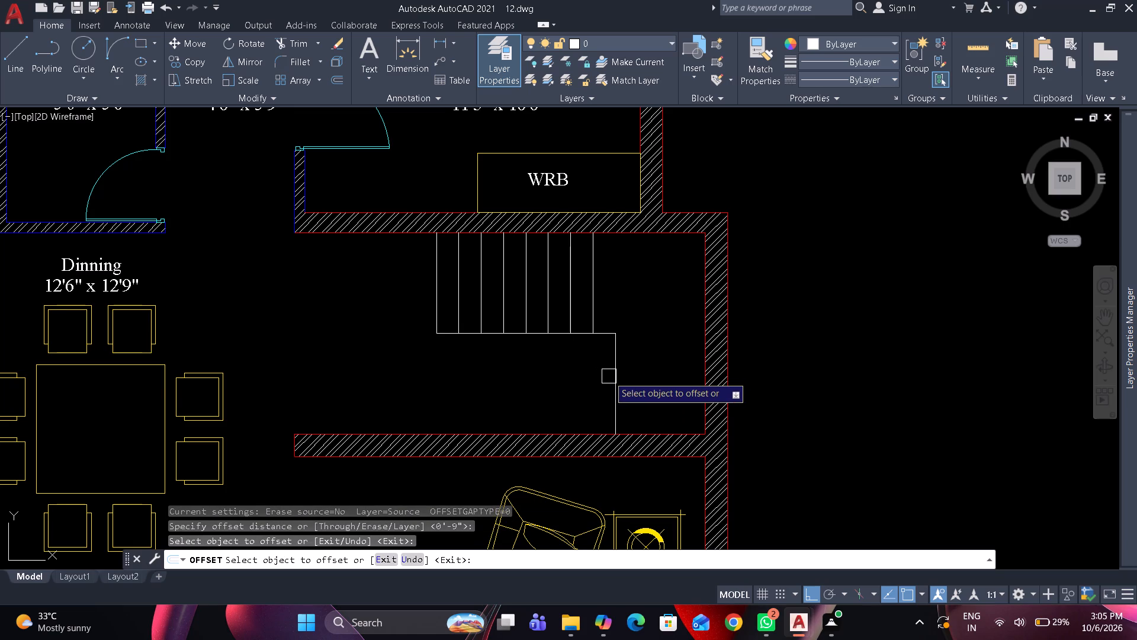
pyautogui.click(612, 375)
pyautogui.press('m')
pyautogui.press('space')
pyautogui.moveTo(510, 382); pyautogui.dragTo(498, 384)
pyautogui.moveTo(465, 387); pyautogui.dragTo(451, 389)
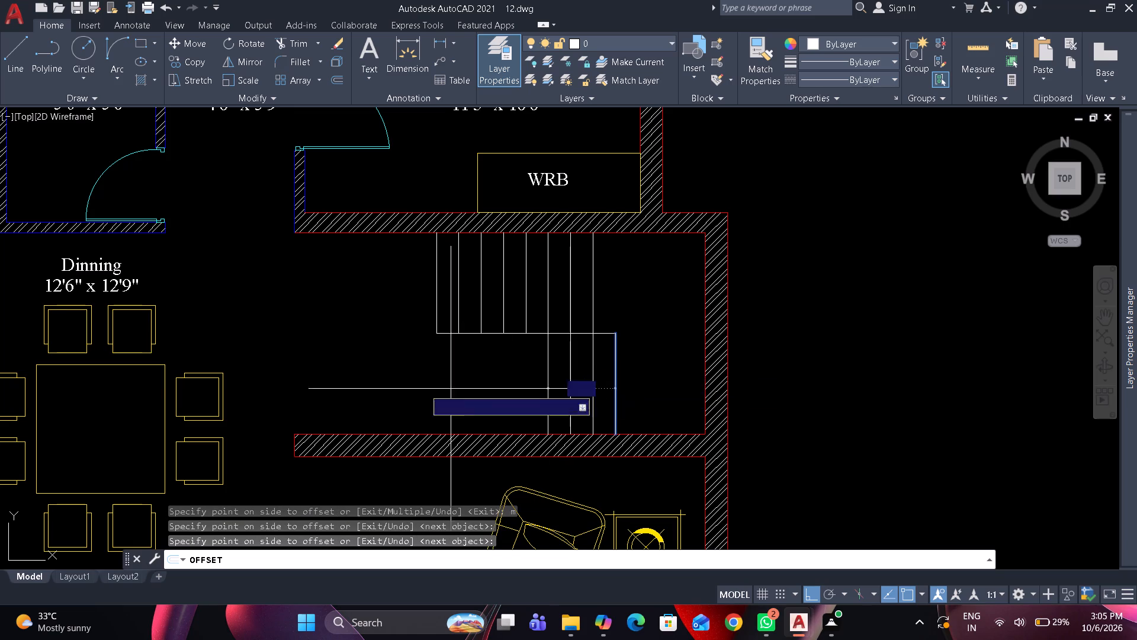
pyautogui.moveTo(404, 389); pyautogui.dragTo(398, 391)
pyautogui.press('space')
pyautogui.press('space')
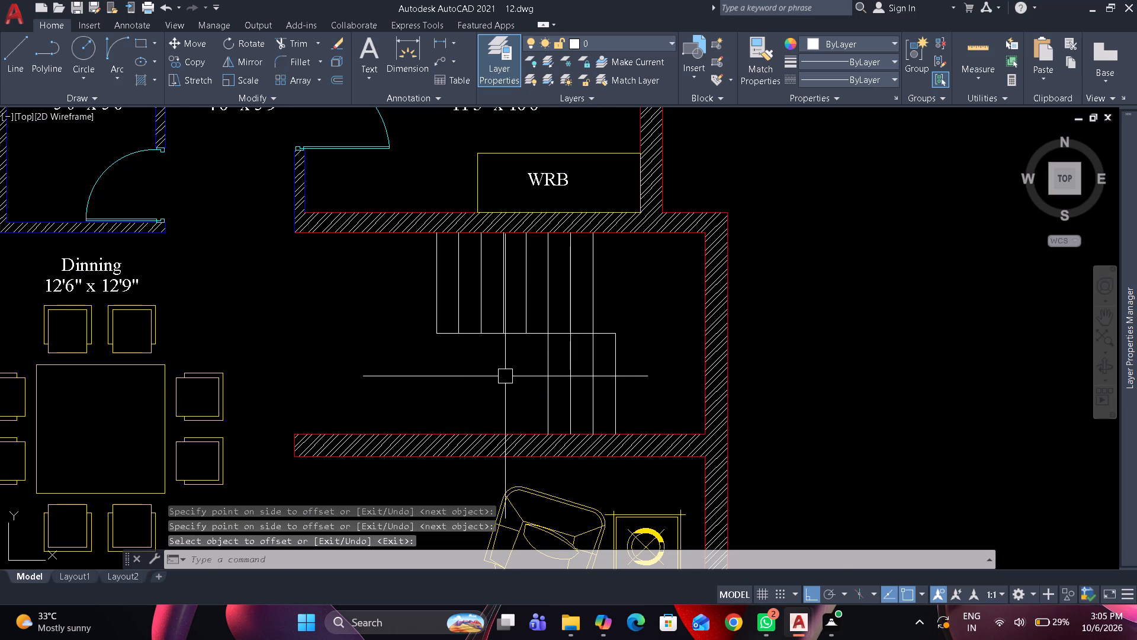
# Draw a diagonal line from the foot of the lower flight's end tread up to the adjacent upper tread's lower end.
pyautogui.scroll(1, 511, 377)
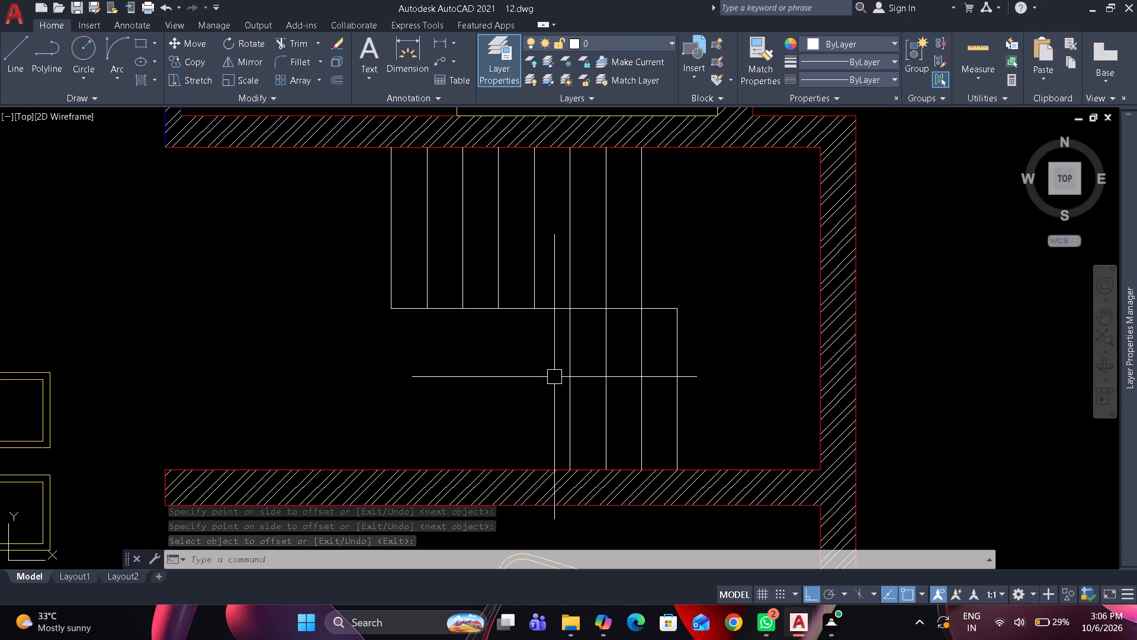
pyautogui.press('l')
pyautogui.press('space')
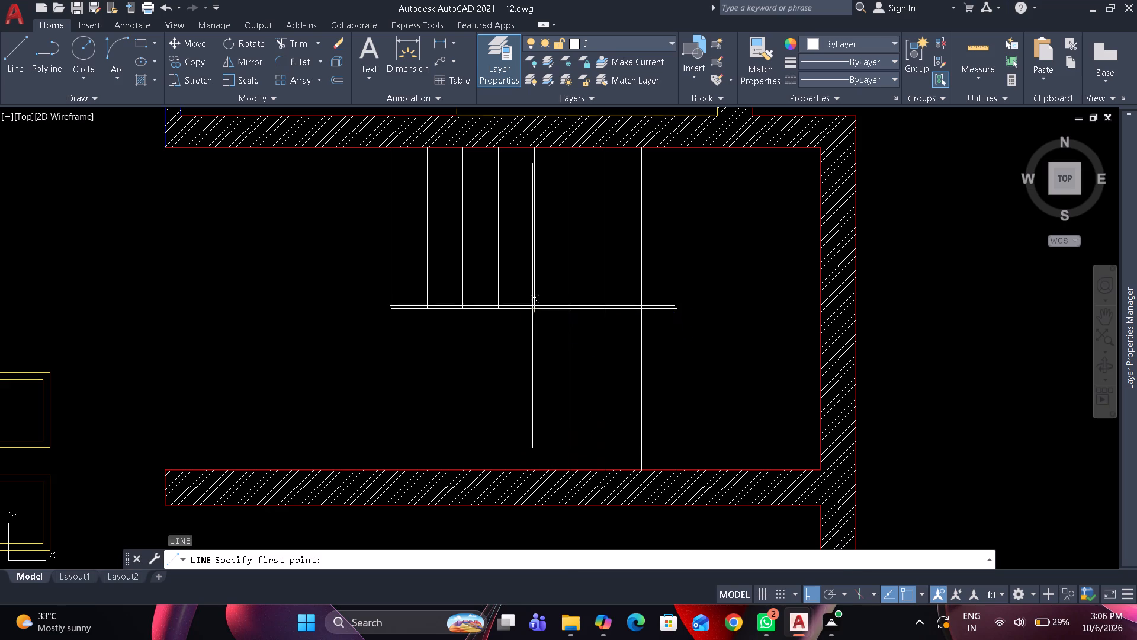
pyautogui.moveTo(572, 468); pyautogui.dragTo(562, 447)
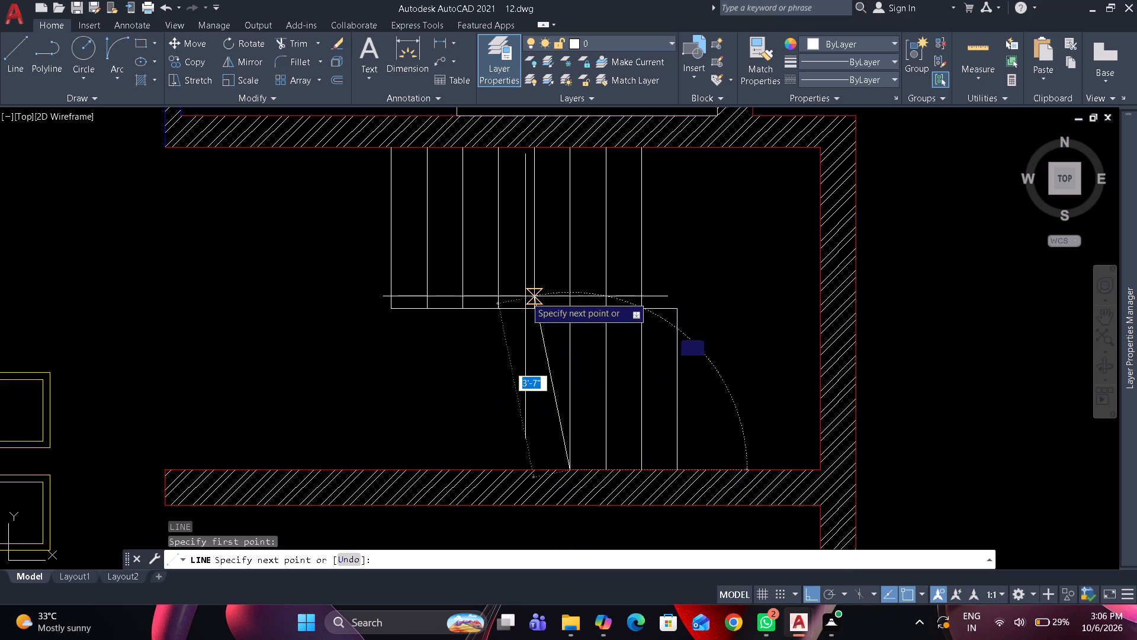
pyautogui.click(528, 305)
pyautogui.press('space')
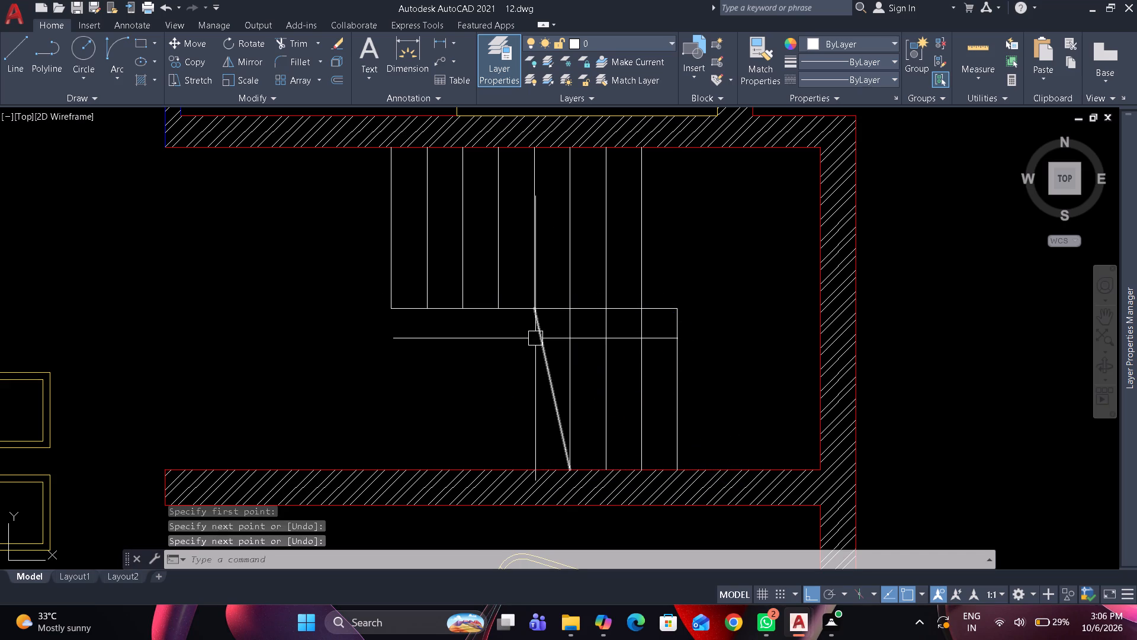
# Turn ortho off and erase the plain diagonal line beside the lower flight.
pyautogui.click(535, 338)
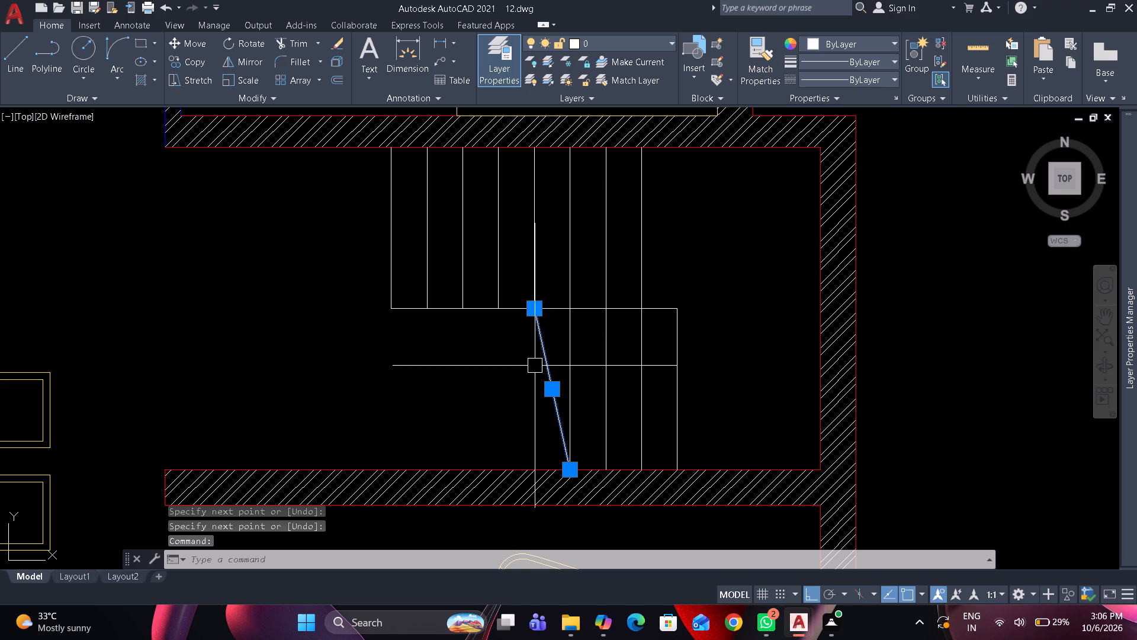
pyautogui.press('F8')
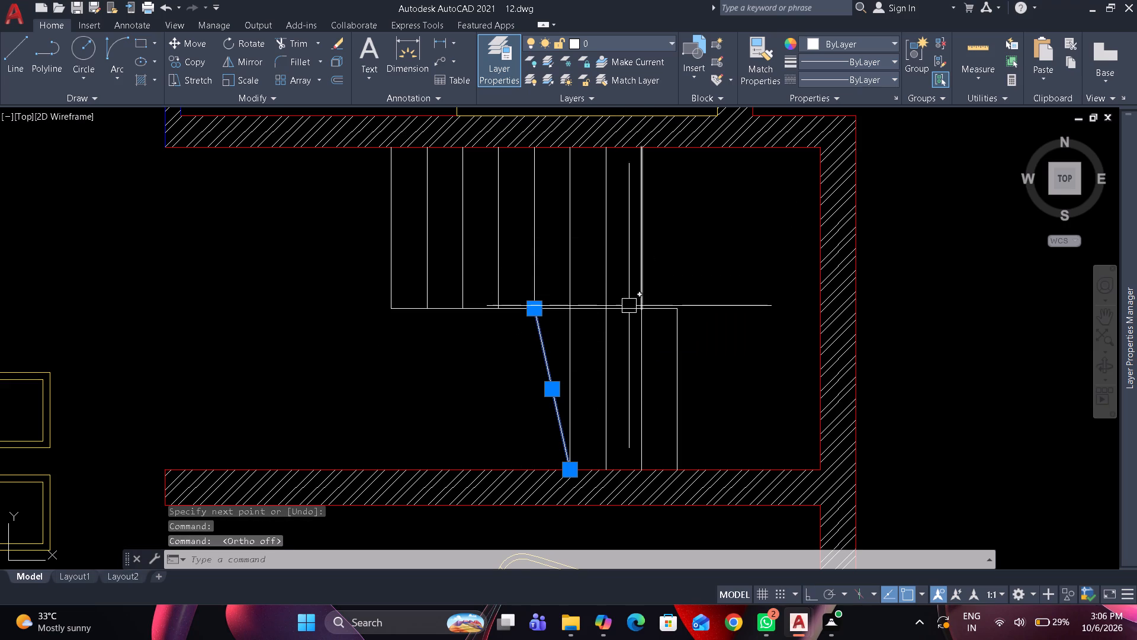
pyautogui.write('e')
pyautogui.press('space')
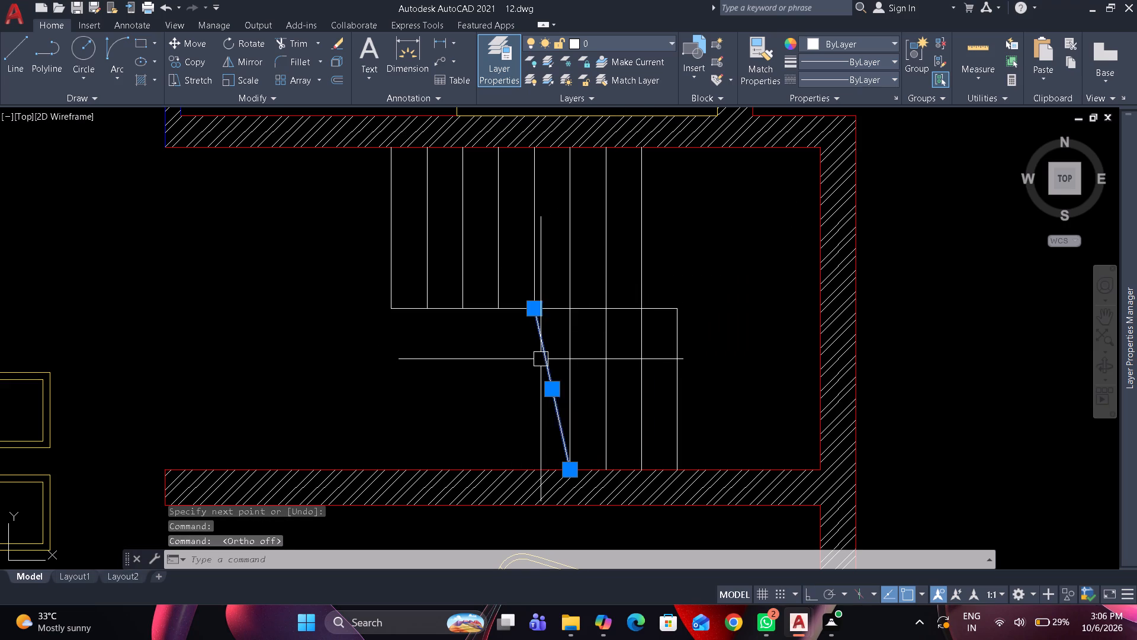
# Draw a slanted line down from the upper tread's end beside the lower flight, adding a small Z-shaped break partway.
pyautogui.press('l')
pyautogui.press('space')
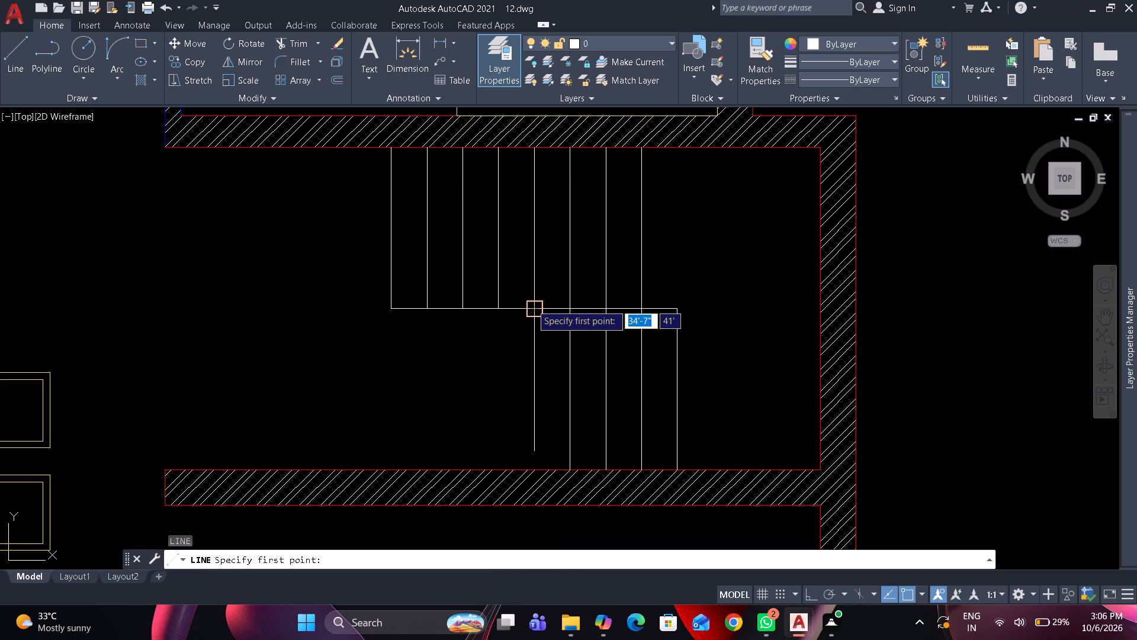
pyautogui.click(531, 304)
pyautogui.scroll(2, 538, 367)
pyautogui.scroll(-2, 552, 379)
pyautogui.moveTo(552, 379); pyautogui.dragTo(538, 318, button='middle')
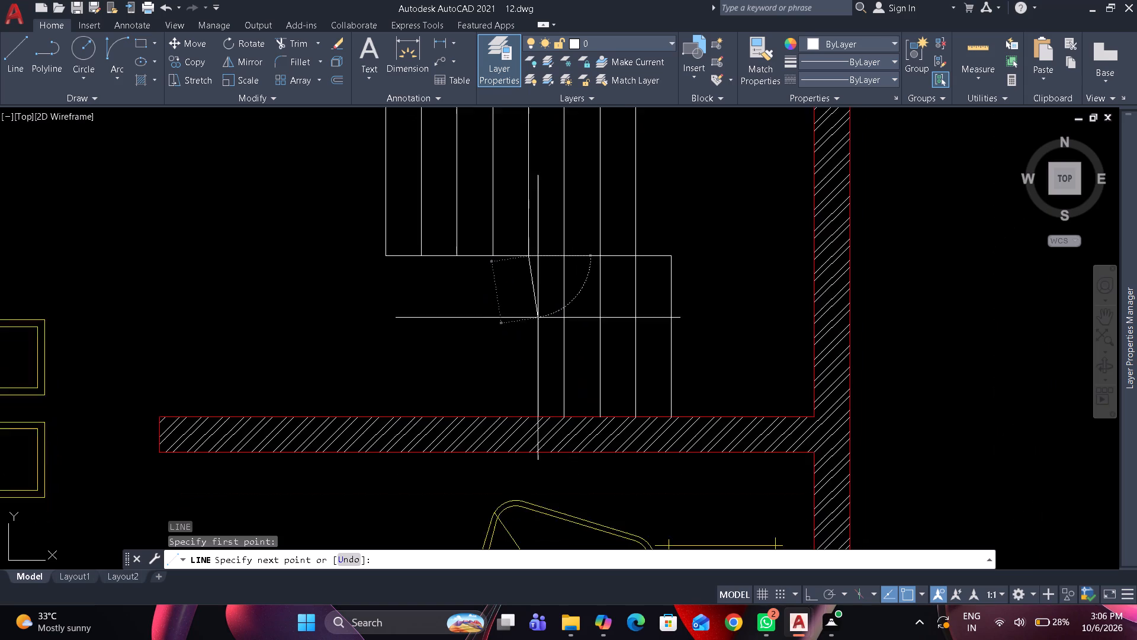
pyautogui.scroll(1, 544, 336)
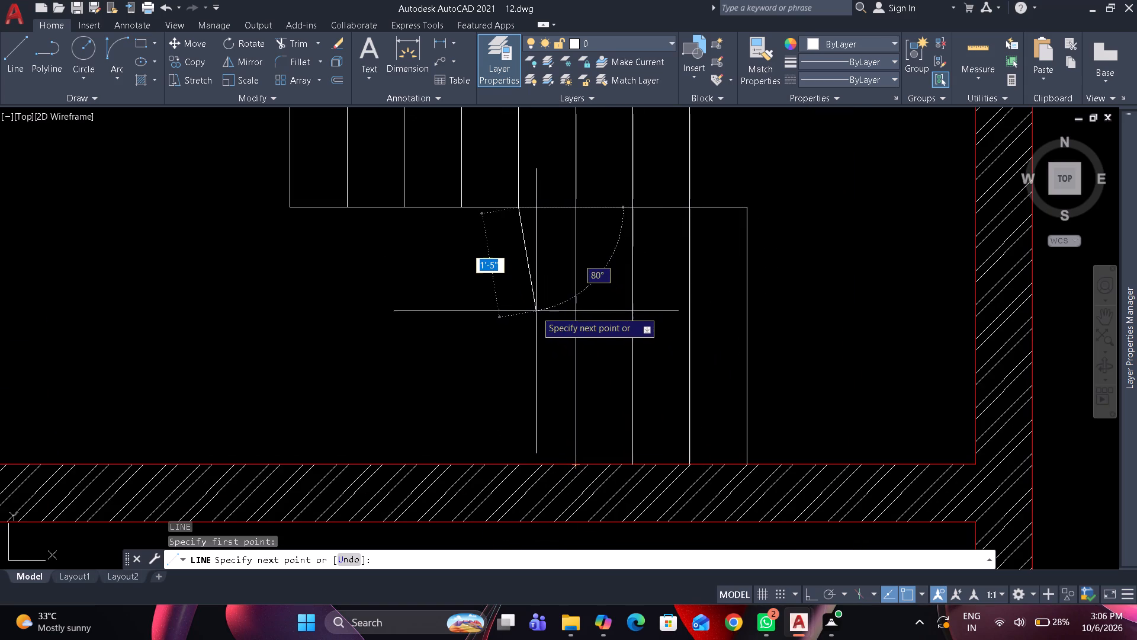
pyautogui.click(530, 303)
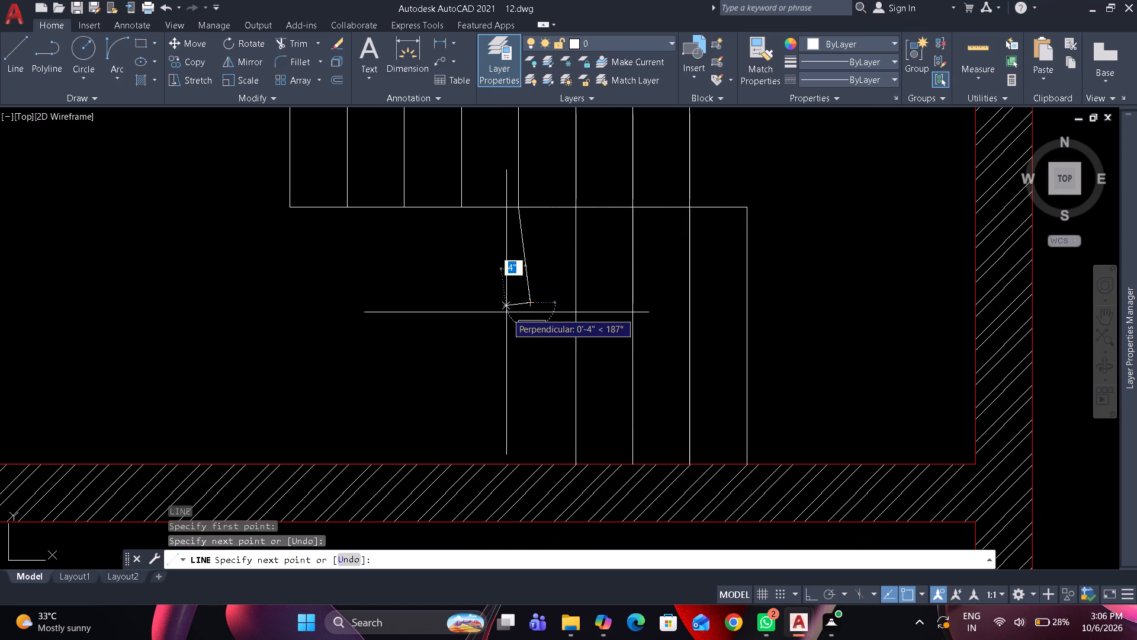
pyautogui.click(511, 318)
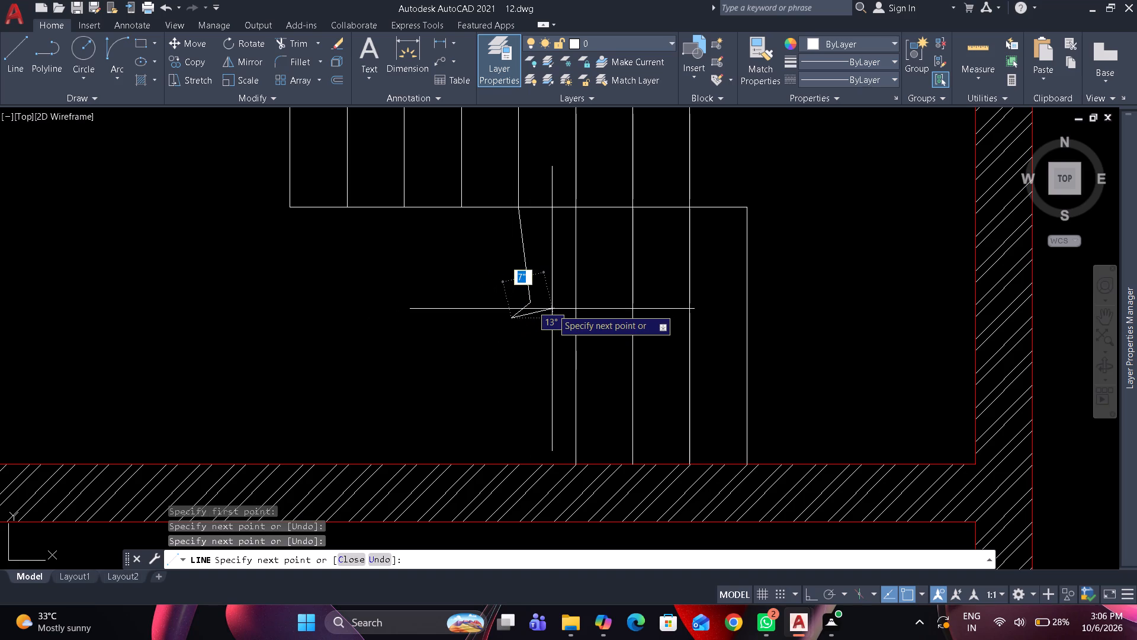
pyautogui.click(552, 306)
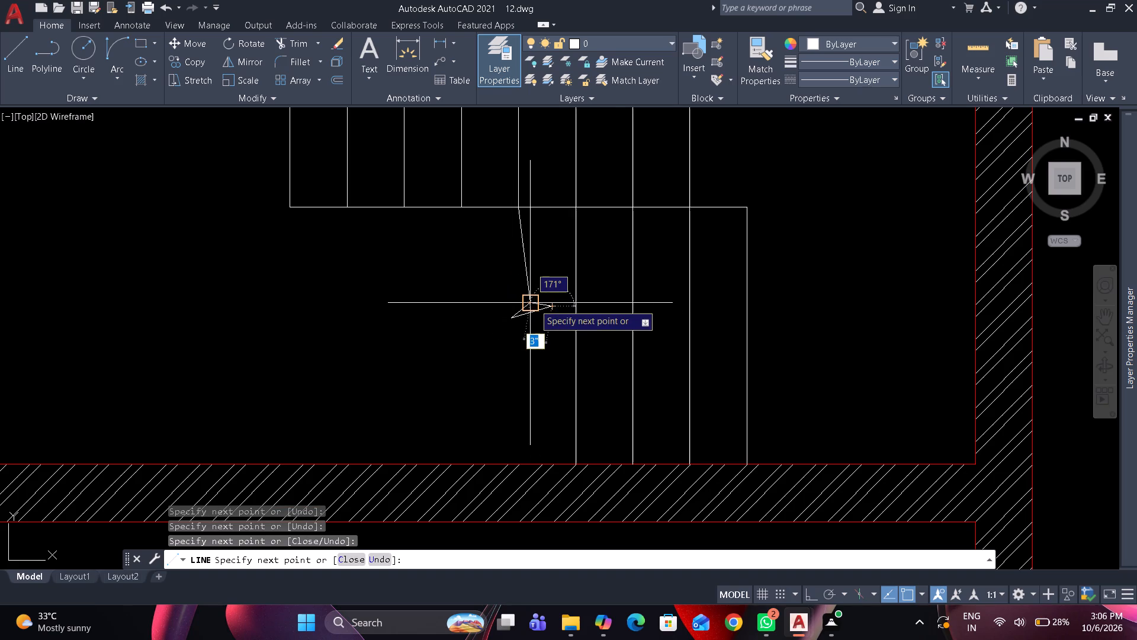
pyautogui.scroll(1, 538, 327)
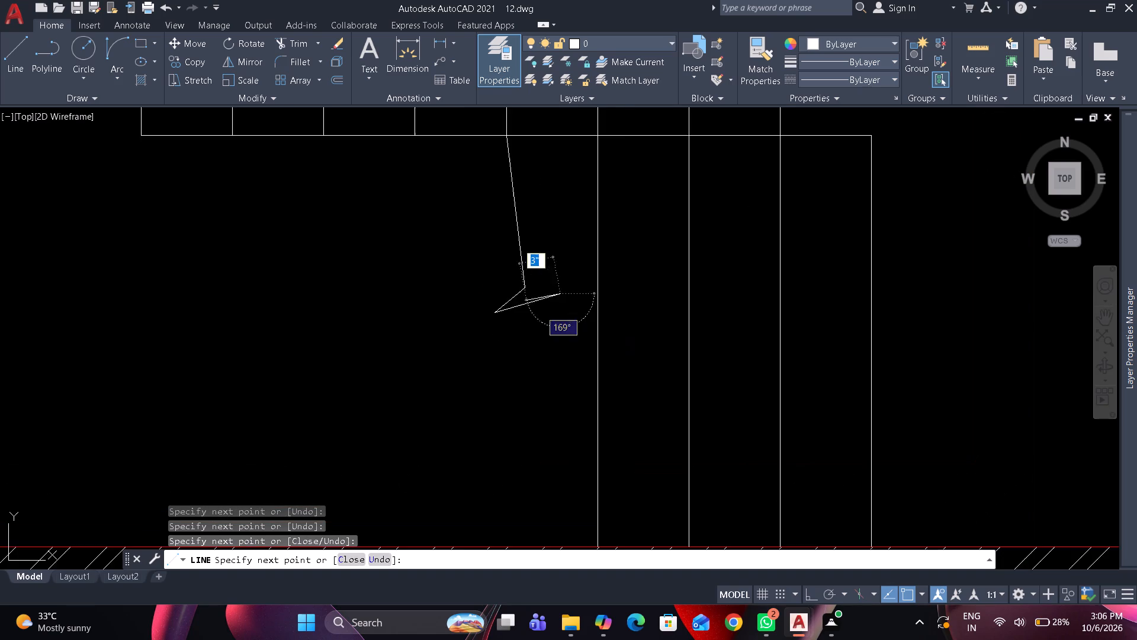
pyautogui.scroll(1, 538, 327)
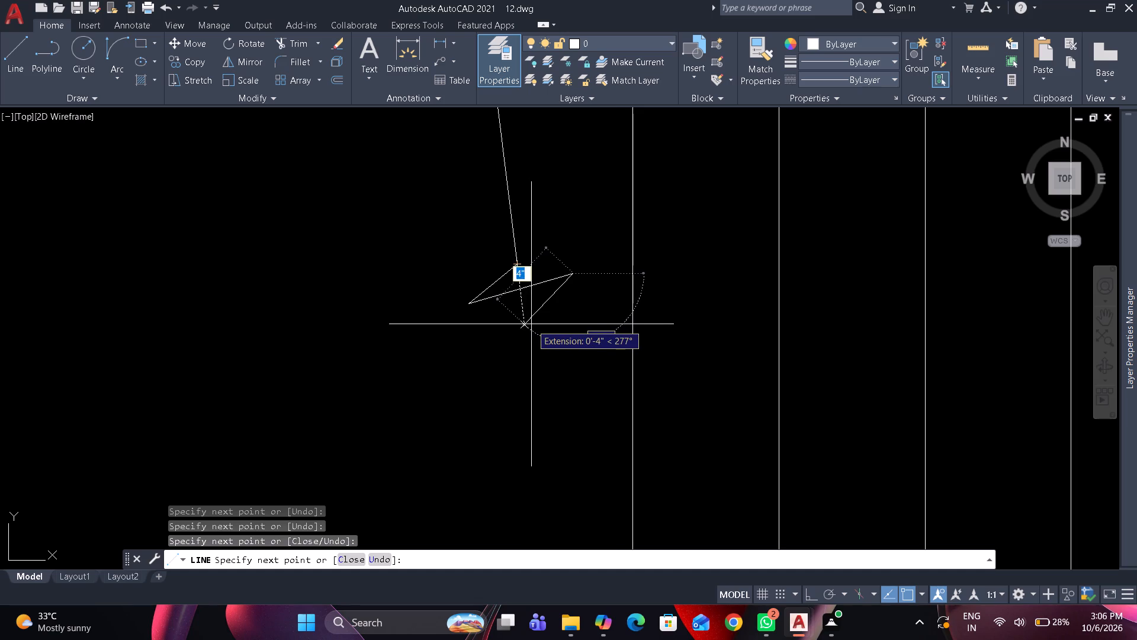
pyautogui.click(531, 324)
# Continue the break line down to just inside the wall above the Living room and finish it.
pyautogui.scroll(-3, 531, 324)
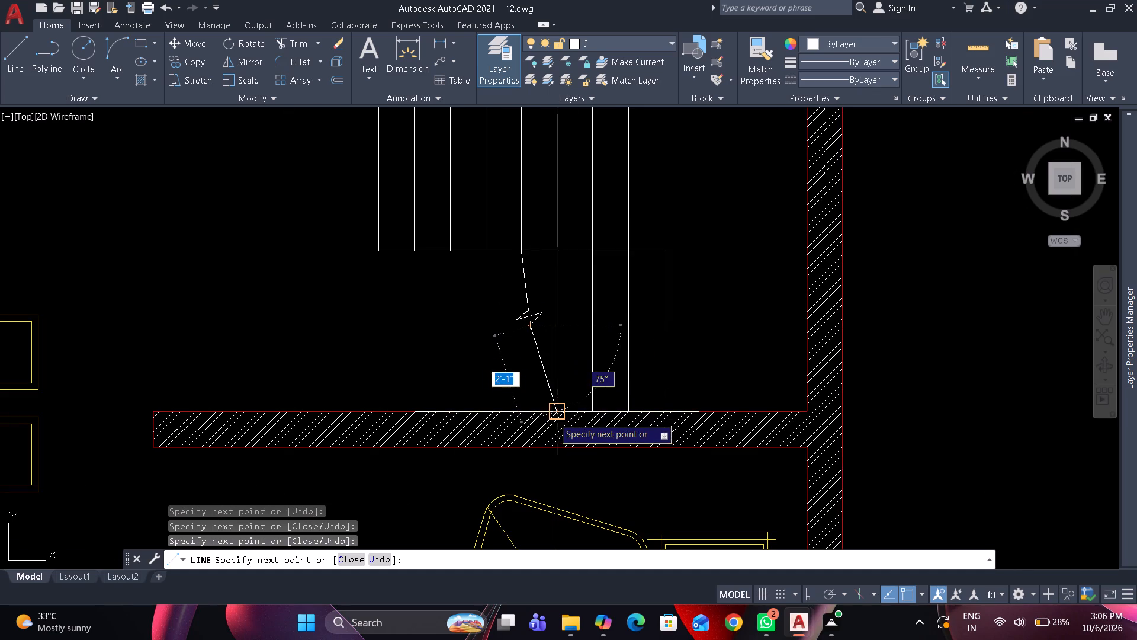
pyautogui.scroll(1, 545, 398)
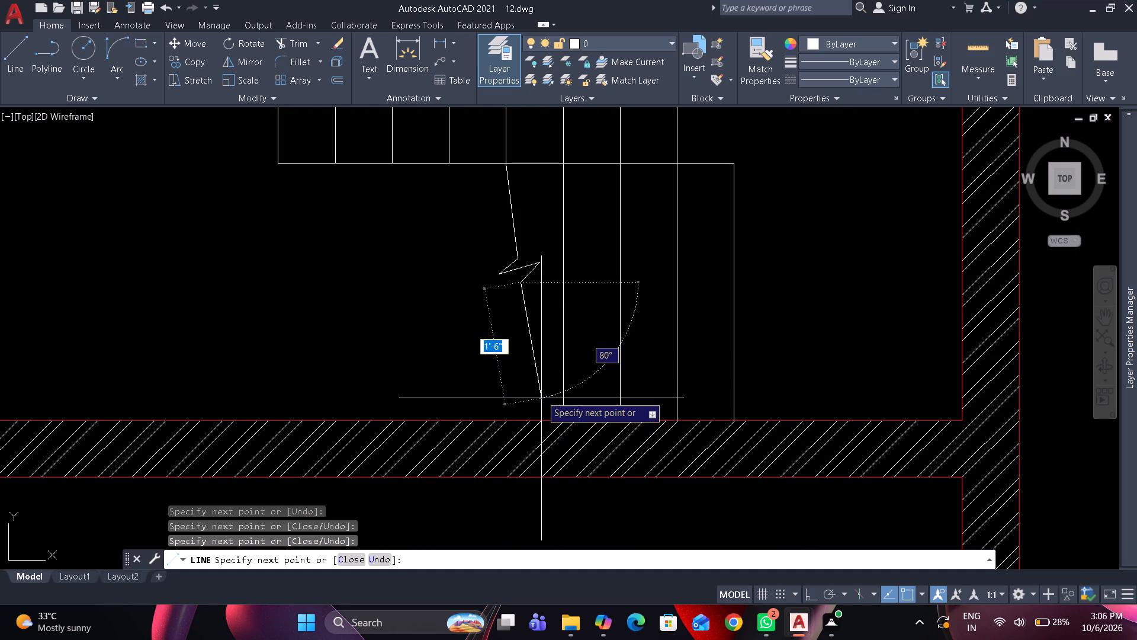
pyautogui.scroll(2, 541, 417)
pyautogui.click(544, 445)
pyautogui.scroll(-2, 545, 435)
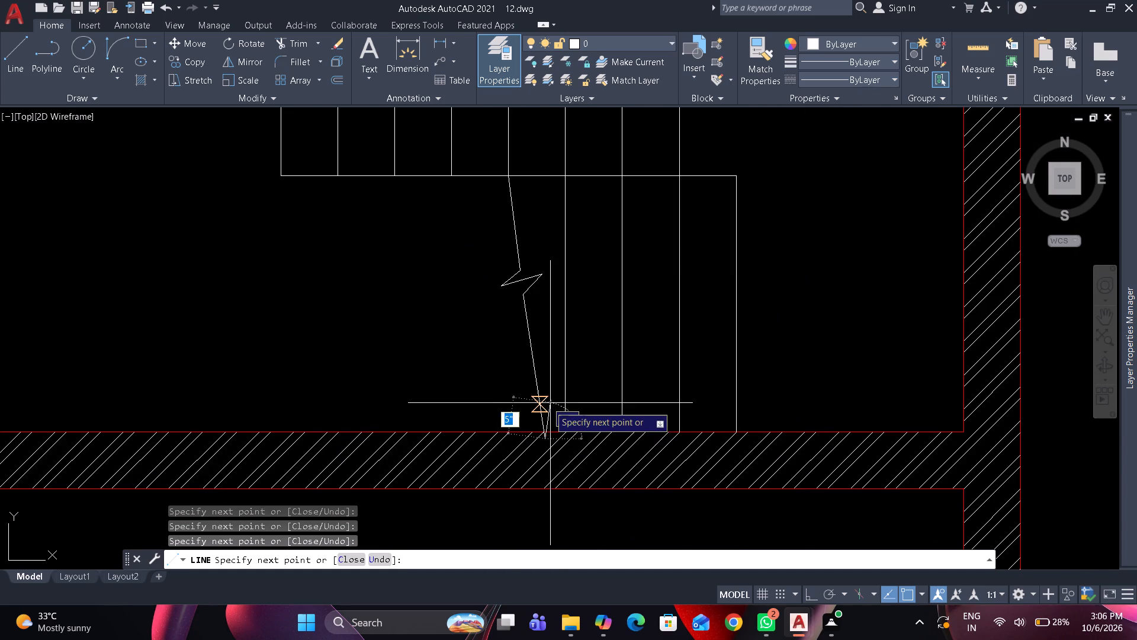
pyautogui.press('space')
# Rotate the whole break line slightly about the zigzag's midpoint so its lower end meets the end tread's foot.
pyautogui.moveTo(539, 311); pyautogui.dragTo(525, 287)
pyautogui.click(496, 250)
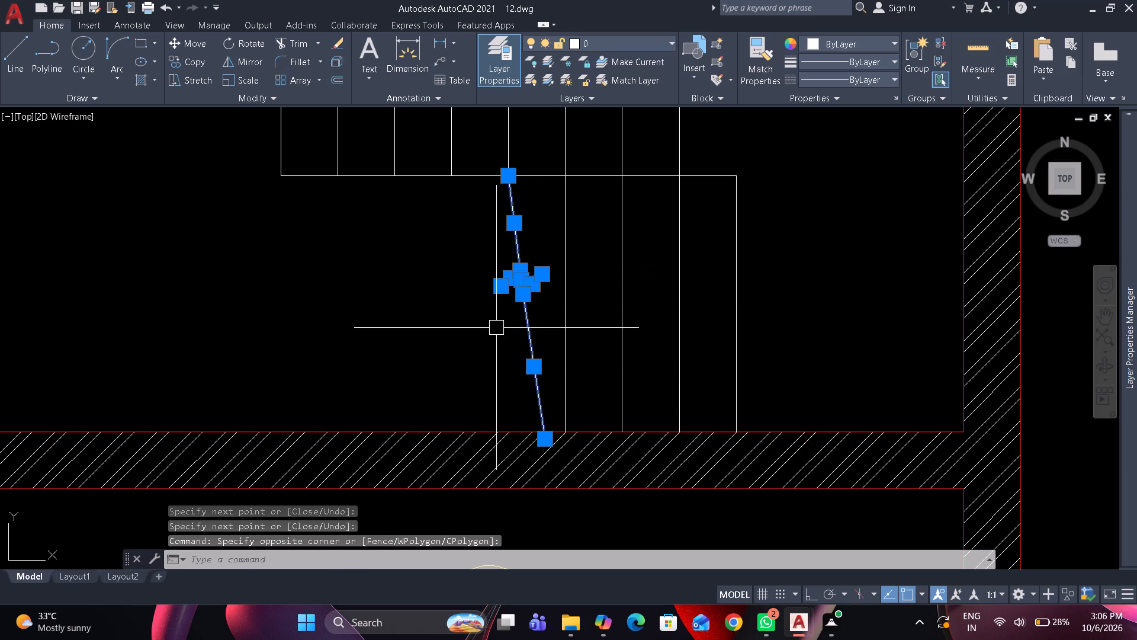
pyautogui.press('e')
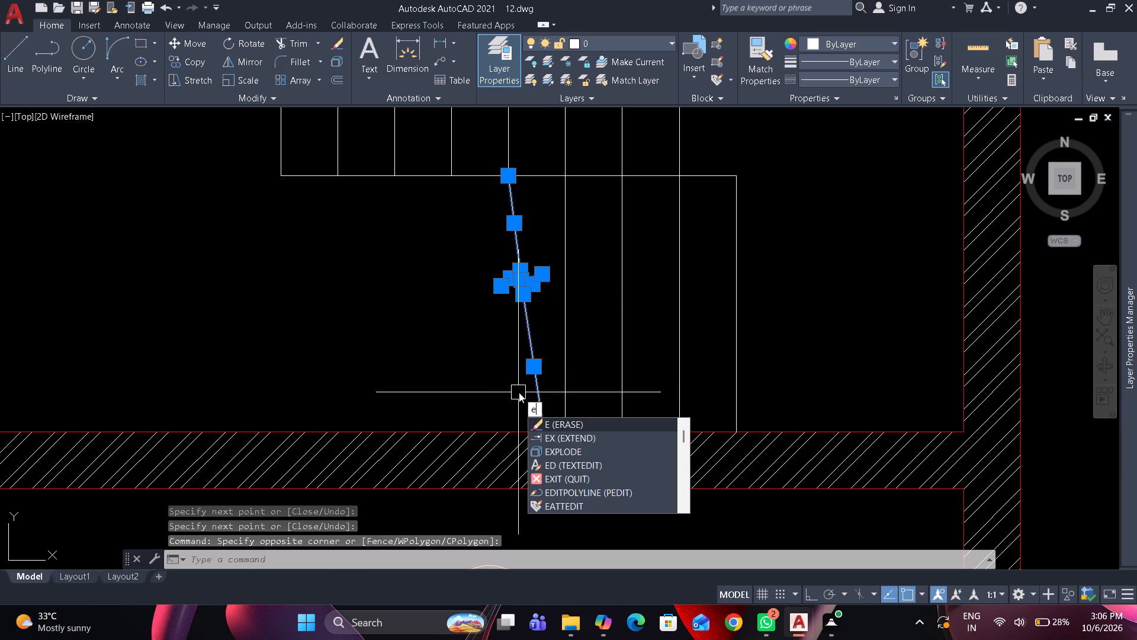
pyautogui.press('BackSpace')
pyautogui.write('ro')
pyautogui.press('space')
pyautogui.scroll(1, 519, 392)
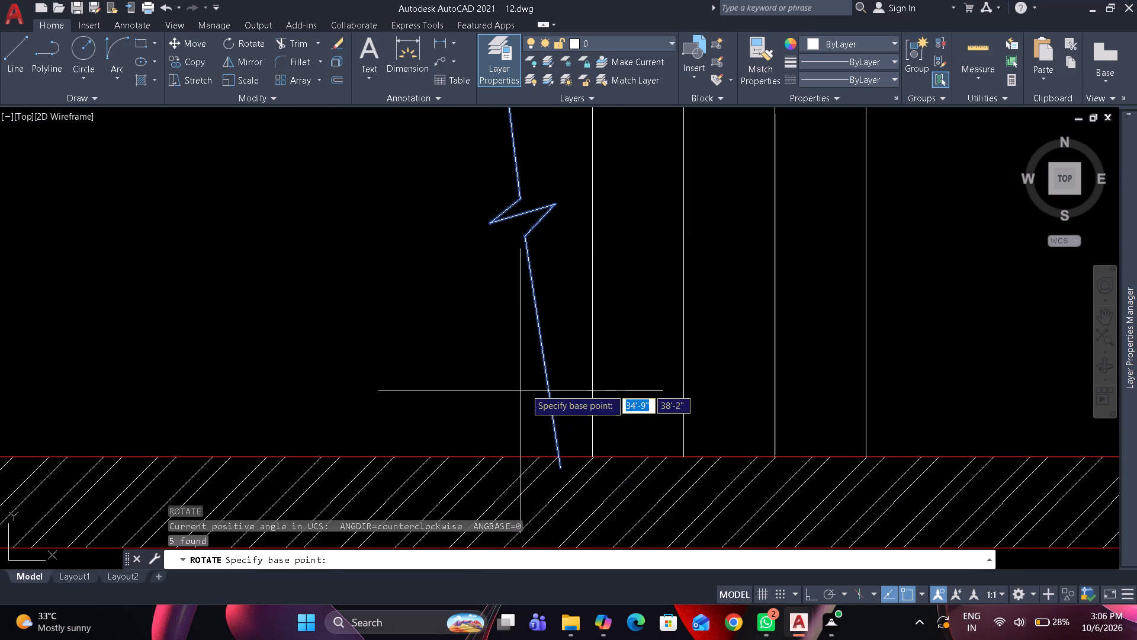
pyautogui.click(521, 217)
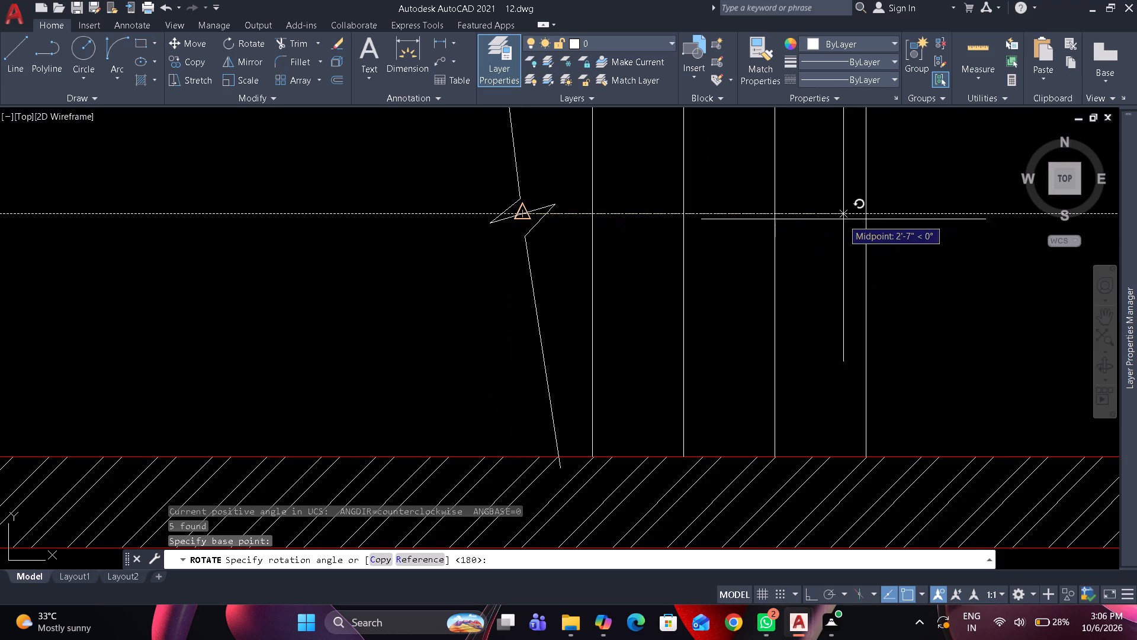
pyautogui.click(852, 170)
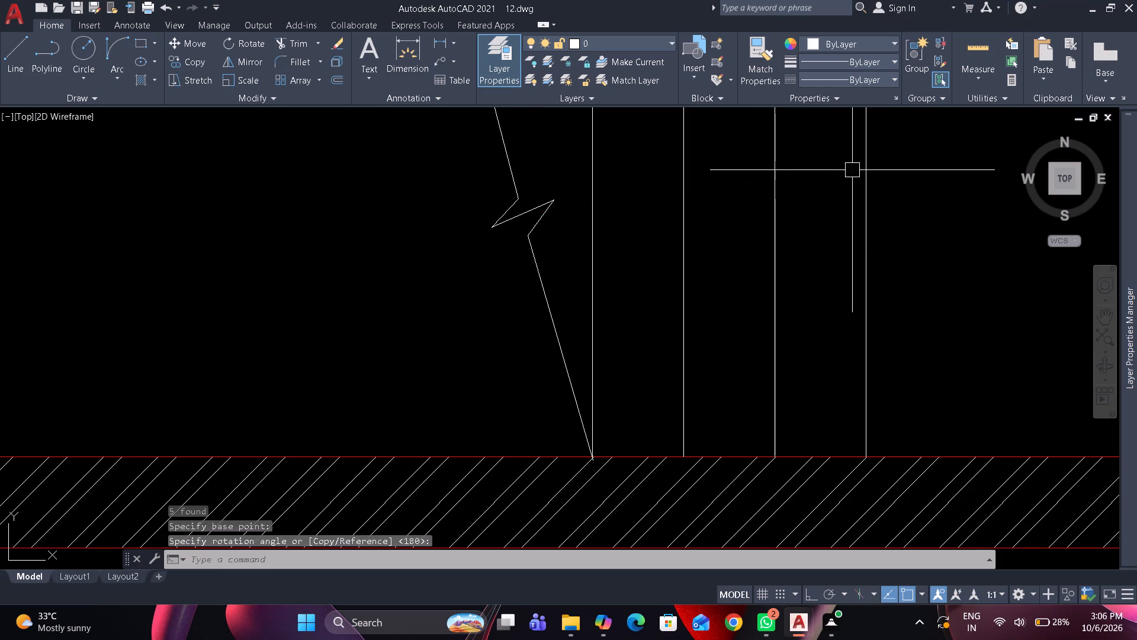
# Stretch the upper end of the break line's top segment a little beyond the flight's horizontal line.
pyautogui.scroll(-1, 553, 216)
pyautogui.moveTo(555, 232); pyautogui.dragTo(558, 290, button='middle')
pyautogui.click(518, 183)
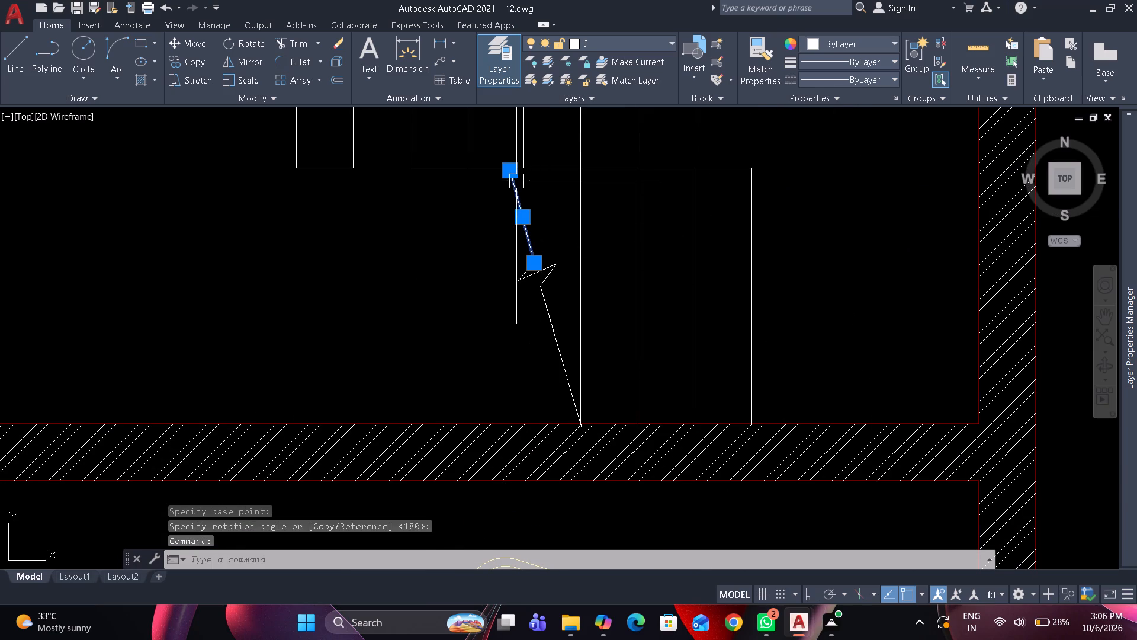
pyautogui.click(509, 172)
pyautogui.click(499, 151)
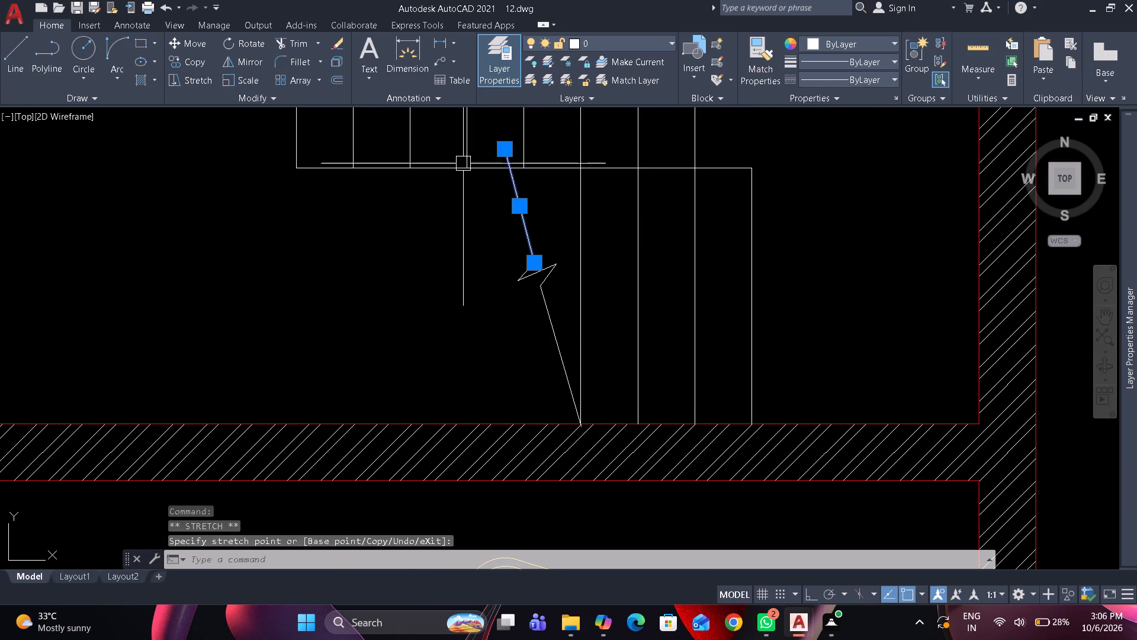
pyautogui.press('Escape')
# Move the whole break line horizontally about 2" towards the landing.
pyautogui.scroll(-2, 451, 212)
pyautogui.scroll(2, 461, 247)
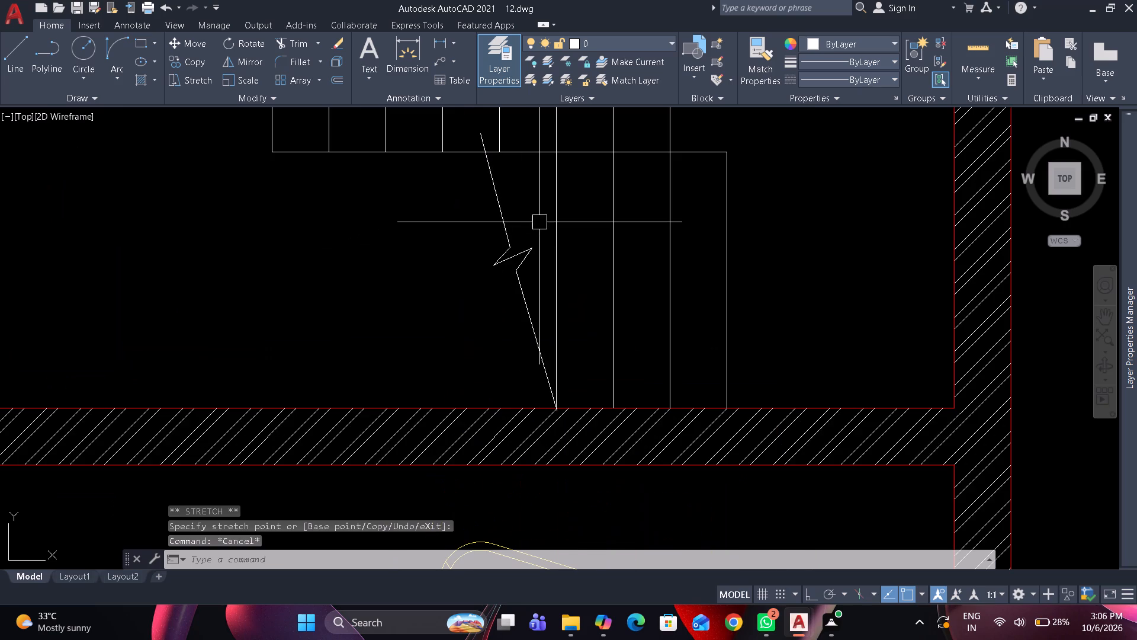
pyautogui.moveTo(535, 282); pyautogui.dragTo(519, 270)
pyautogui.click(490, 241)
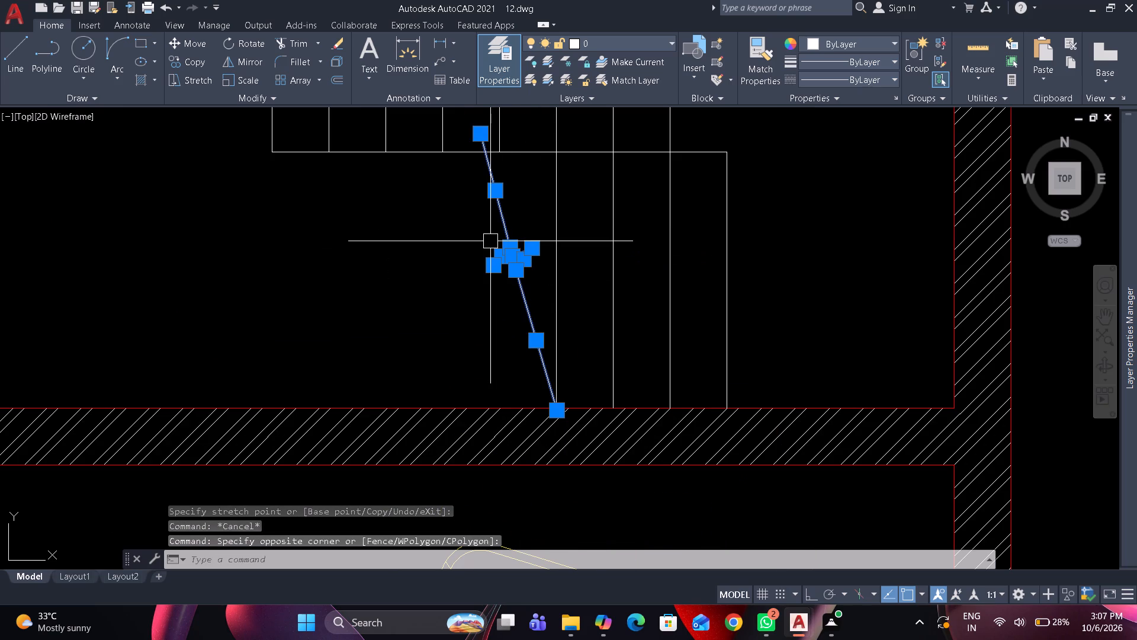
pyautogui.press('m')
pyautogui.press('space')
pyautogui.click(489, 151)
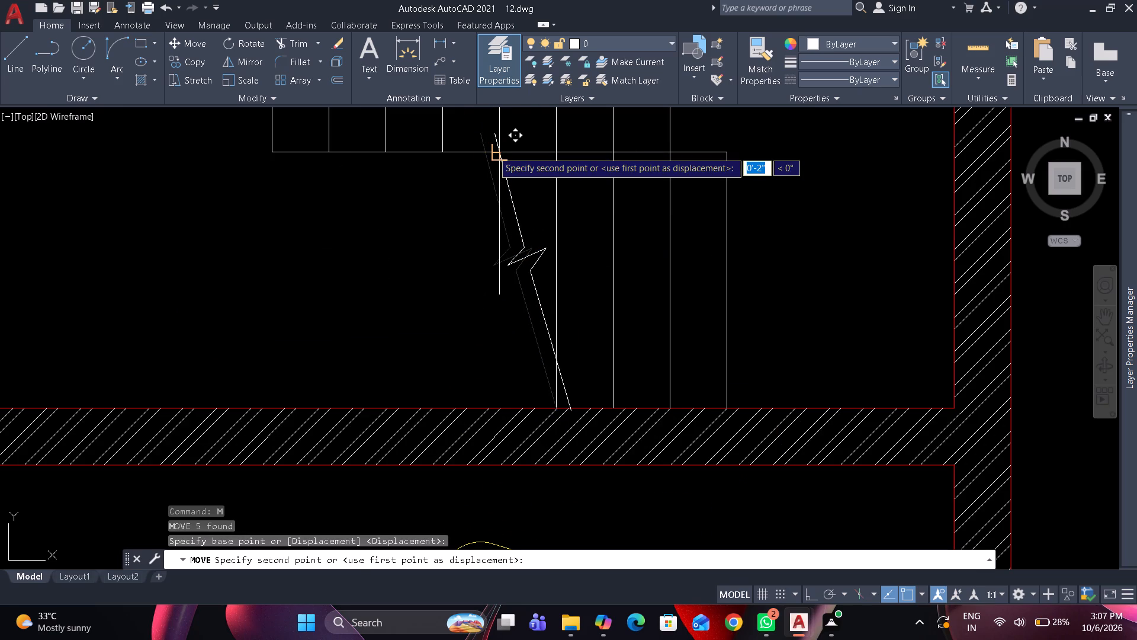
pyautogui.click(493, 151)
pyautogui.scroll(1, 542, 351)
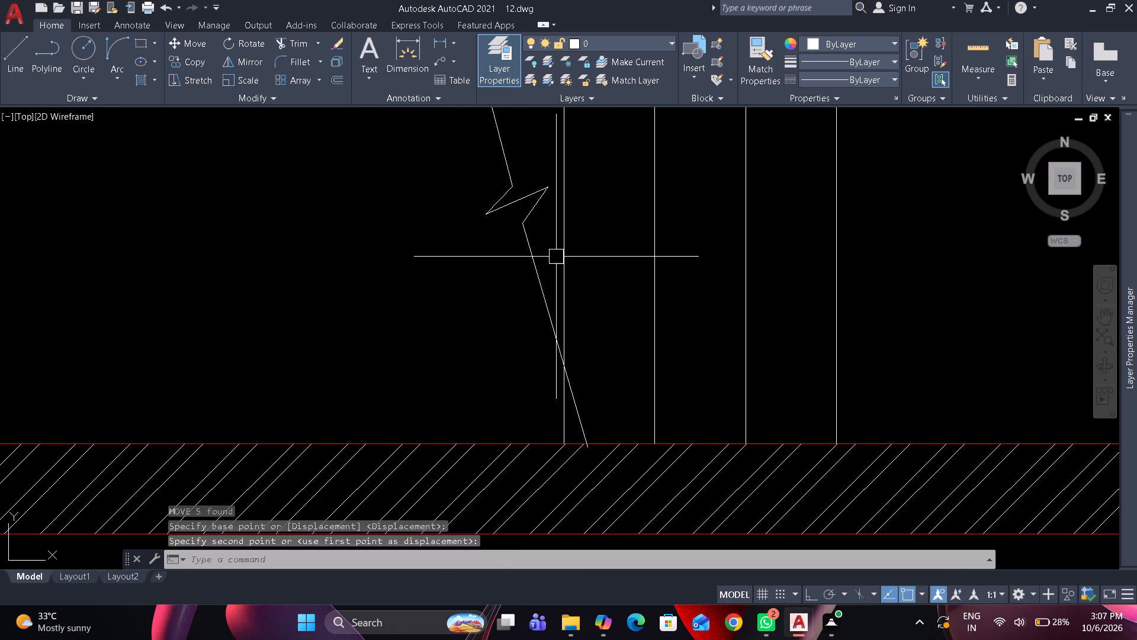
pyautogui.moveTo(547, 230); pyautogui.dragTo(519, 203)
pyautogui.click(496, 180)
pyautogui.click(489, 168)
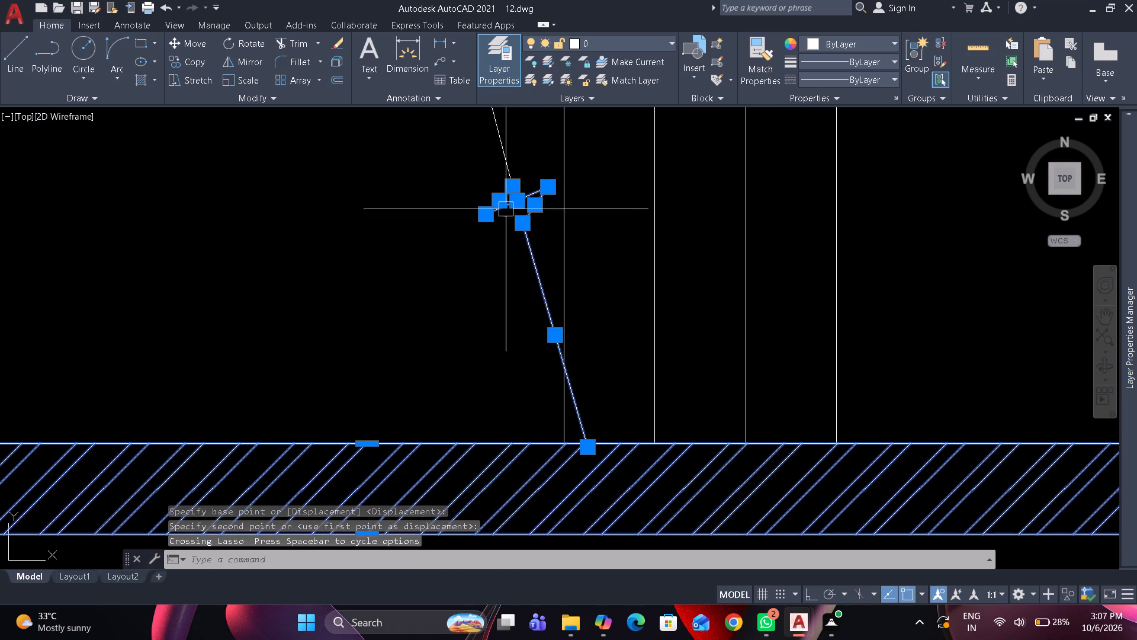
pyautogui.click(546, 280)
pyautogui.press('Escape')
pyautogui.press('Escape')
# Rotate the whole break line a few degrees about the top of its lower segment so its foot meets the end tread's foot.
pyautogui.click(528, 261)
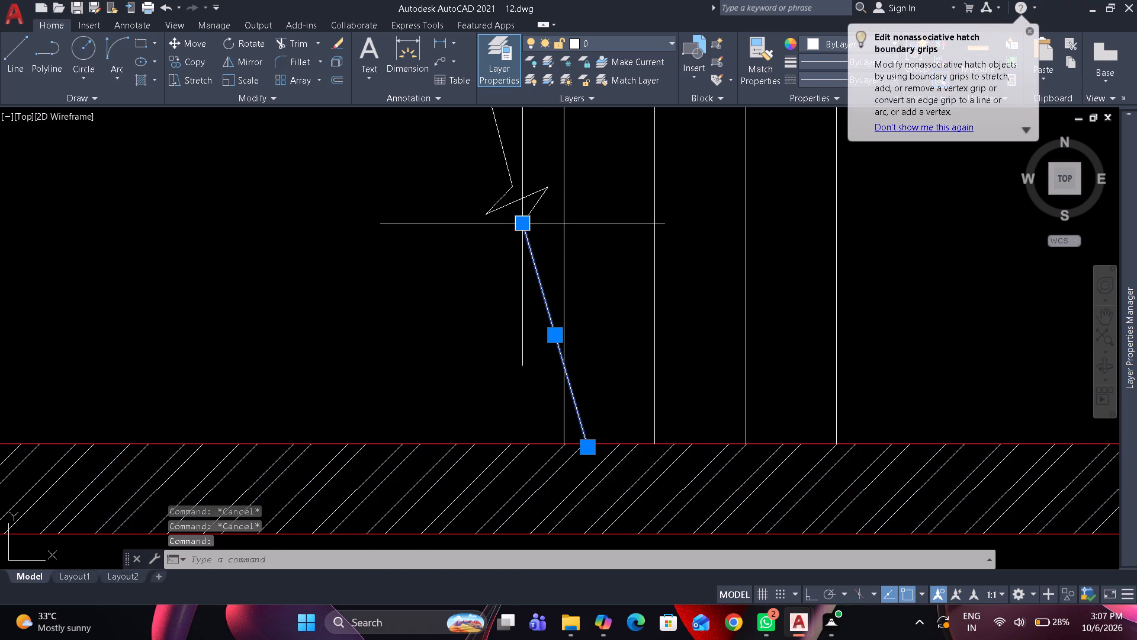
pyautogui.click(523, 209)
pyautogui.click(521, 201)
pyautogui.click(506, 194)
pyautogui.click(502, 166)
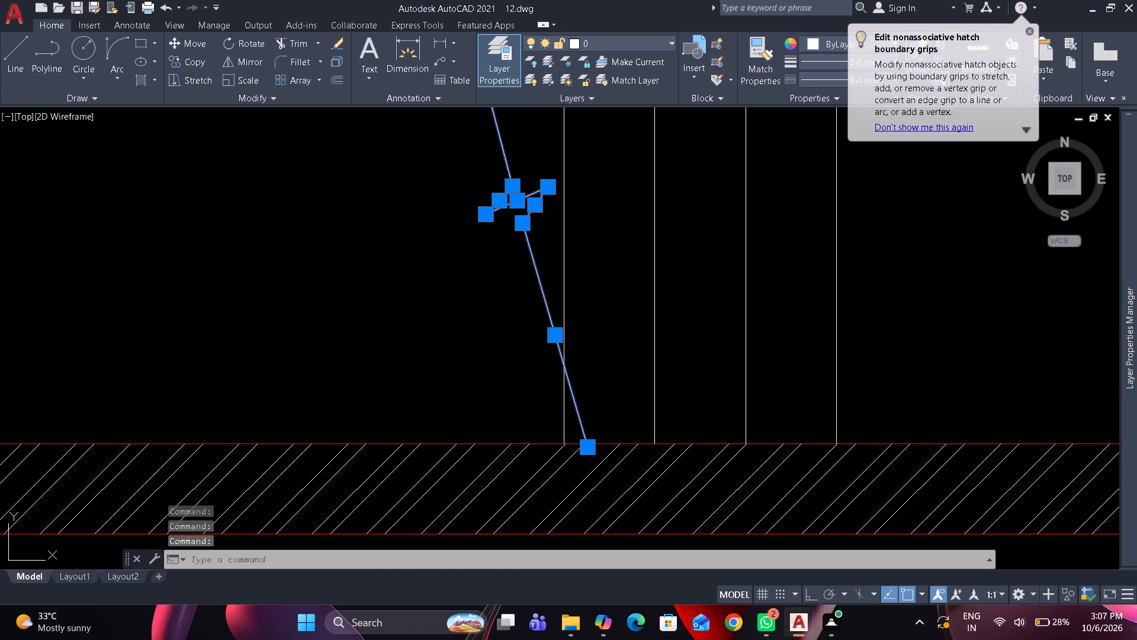
pyautogui.press('r')
pyautogui.press('o')
pyautogui.press('space')
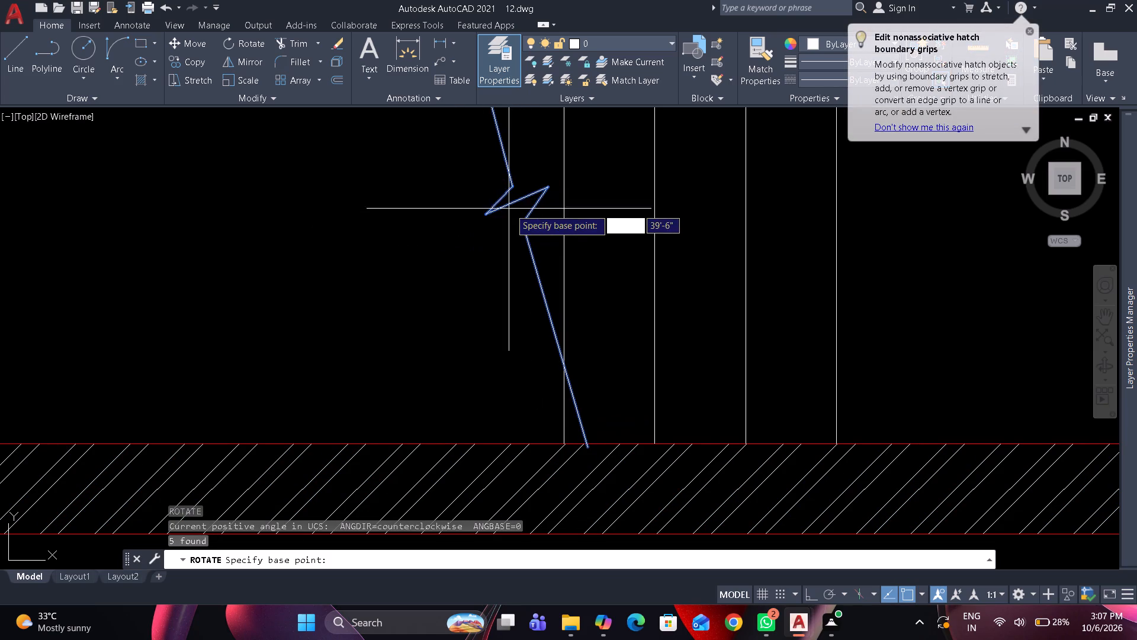
pyautogui.click(518, 236)
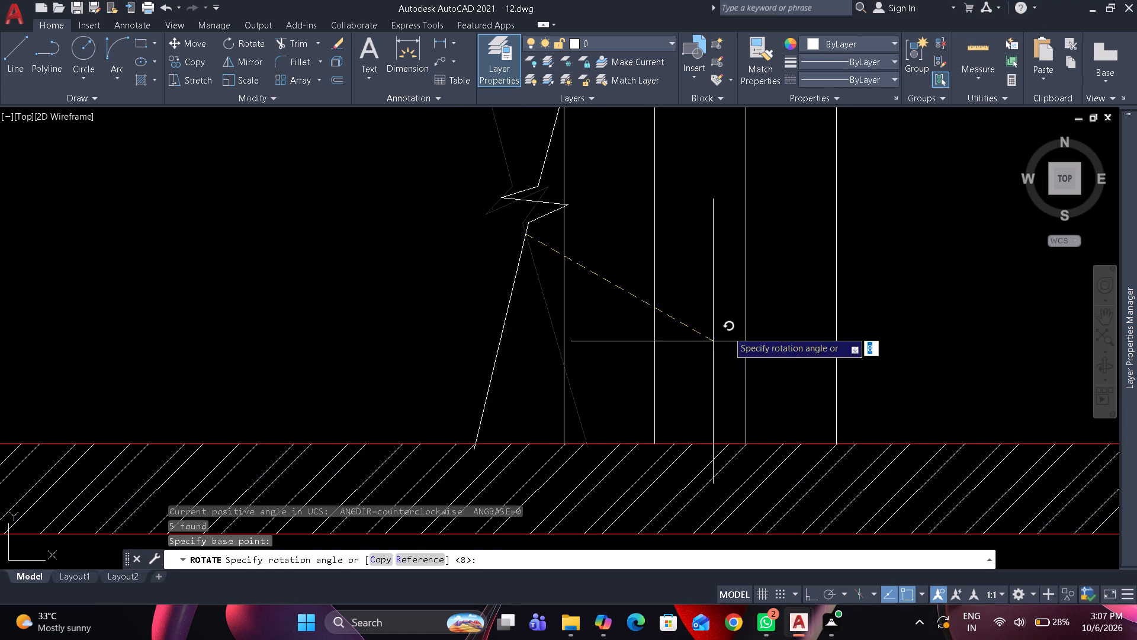
pyautogui.click(857, 268)
# Trim the break line's lower end where it overshoots the wall edge above the Living room.
pyautogui.press('t')
pyautogui.press('r')
pyautogui.press('space')
pyautogui.scroll(1, 546, 452)
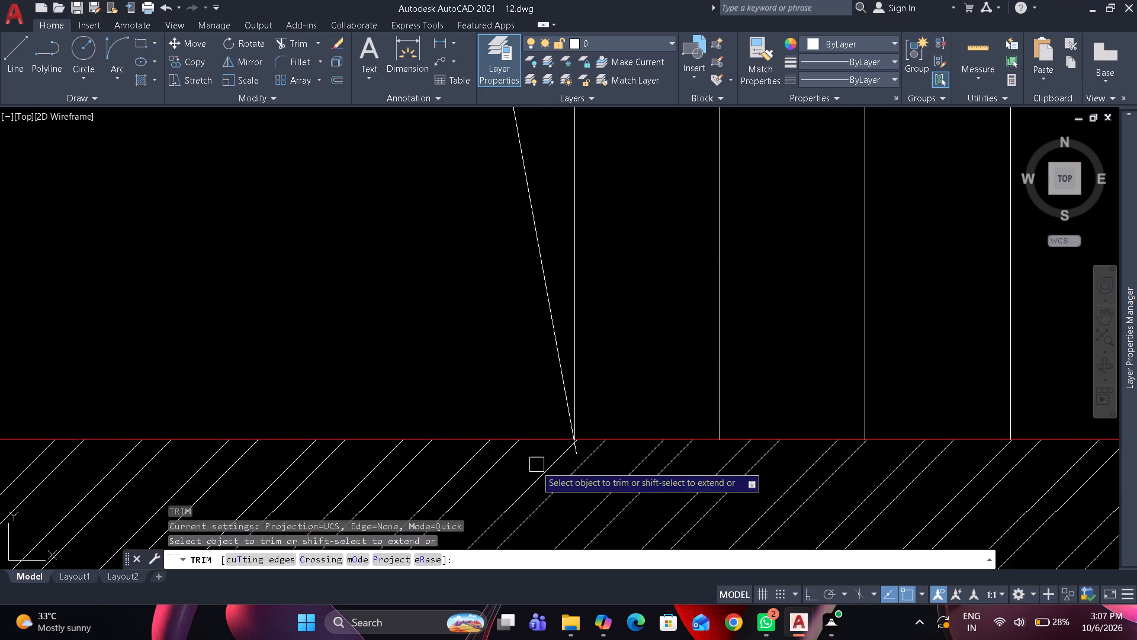
pyautogui.scroll(2, 571, 488)
pyautogui.click(592, 407)
pyautogui.press('space')
# Stretch the upper end of the break line's top segment back onto the flight's horizontal line.
pyautogui.scroll(-6, 539, 332)
pyautogui.moveTo(562, 418); pyautogui.dragTo(571, 450, button='middle')
pyautogui.scroll(3, 538, 293)
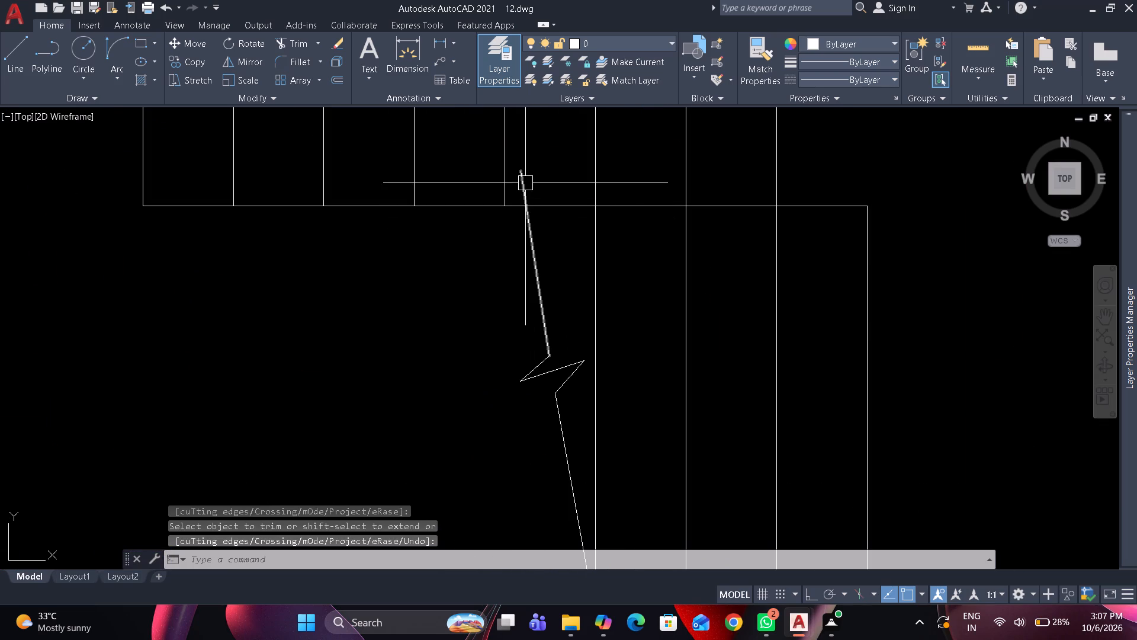
pyautogui.click(525, 183)
pyautogui.click(522, 176)
pyautogui.click(529, 207)
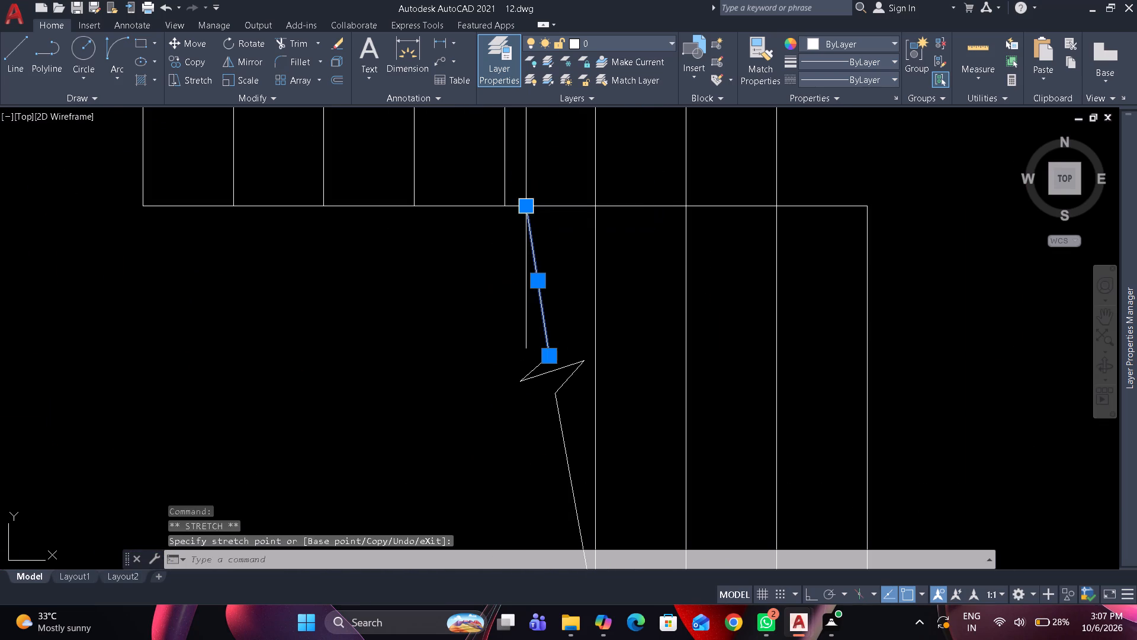
pyautogui.press('Escape')
# Draw the stair direction line from the first upper tread's midpoint across to the landing, down, and back into the lower flight, stopping before the break line.
pyautogui.scroll(-5, 492, 234)
pyautogui.moveTo(464, 325); pyautogui.dragTo(461, 332, button='middle')
pyautogui.scroll(2, 467, 264)
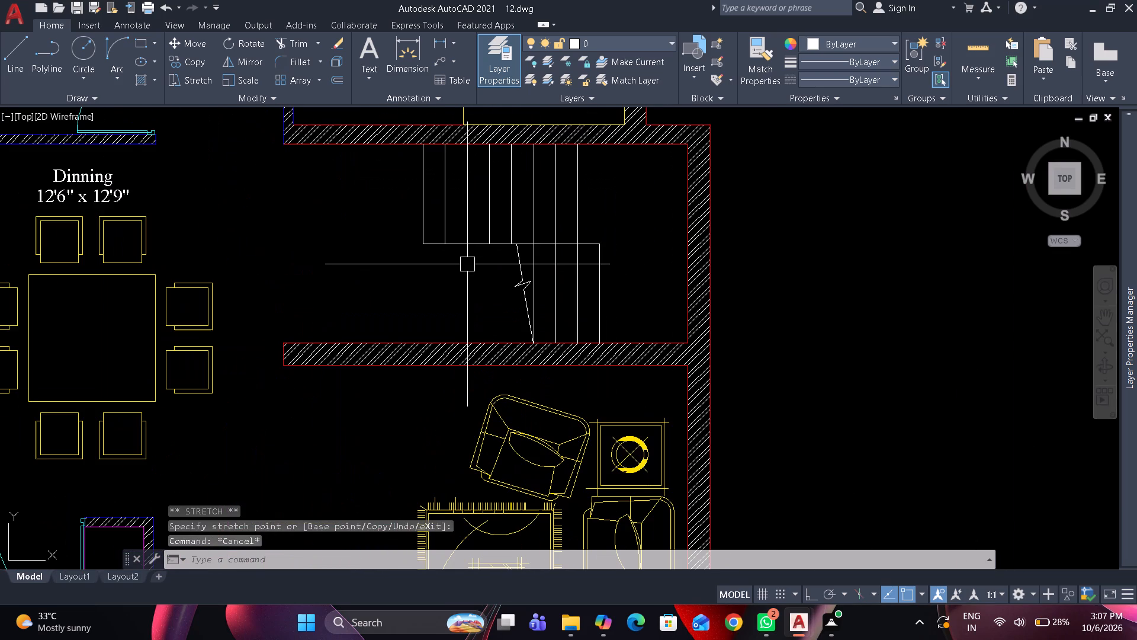
pyautogui.moveTo(439, 230); pyautogui.dragTo(419, 301, button='middle')
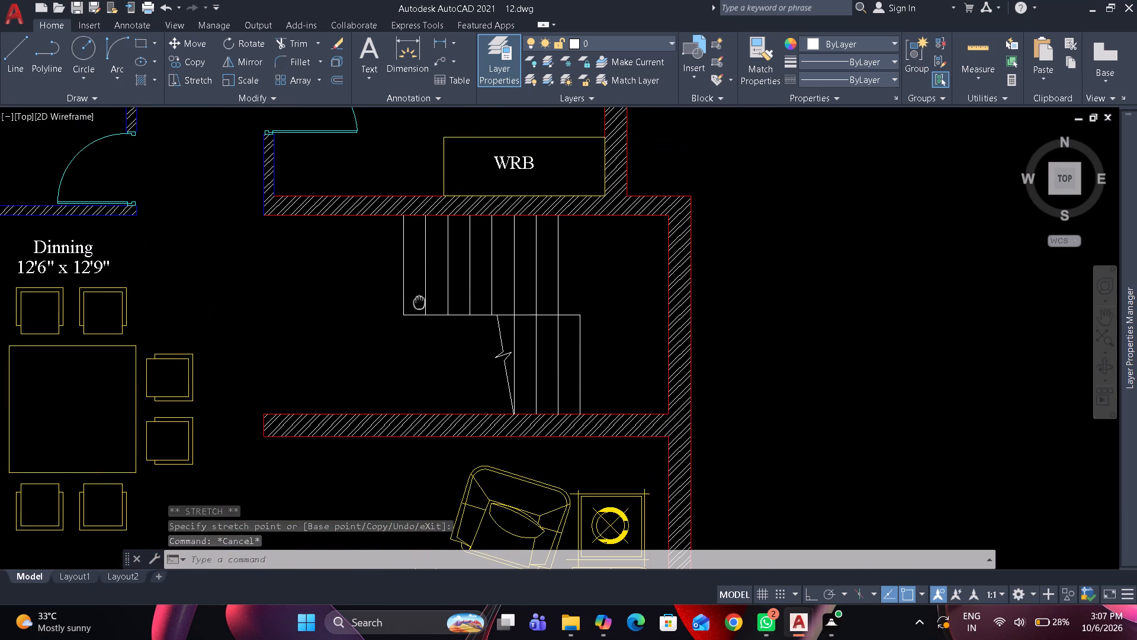
pyautogui.press('l')
pyautogui.press('space')
pyautogui.click(403, 262)
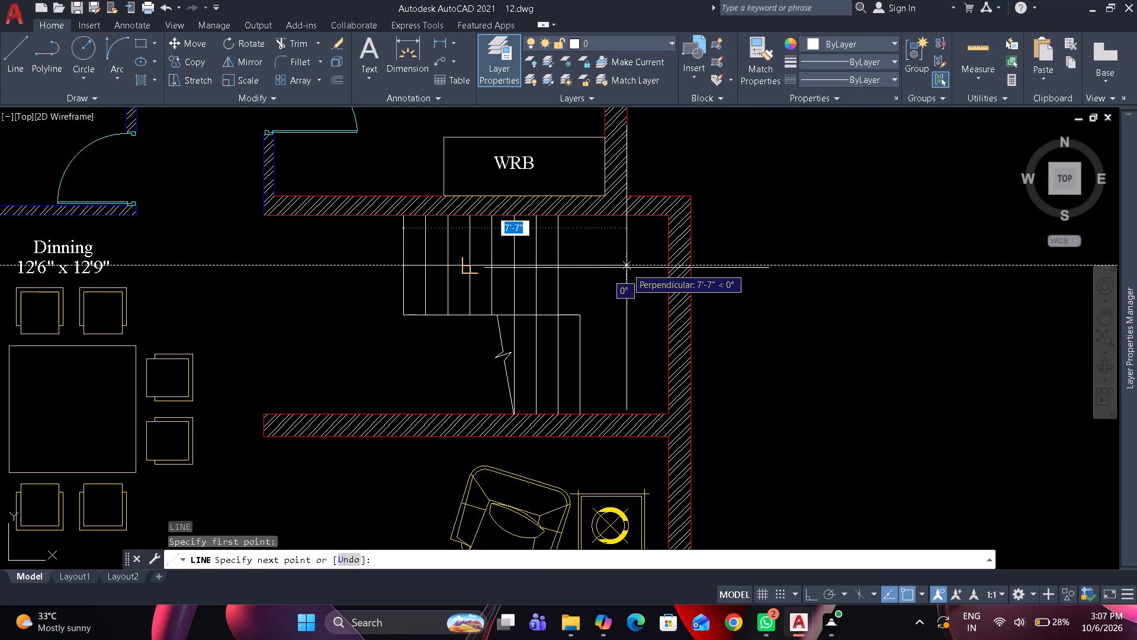
pyautogui.click(621, 263)
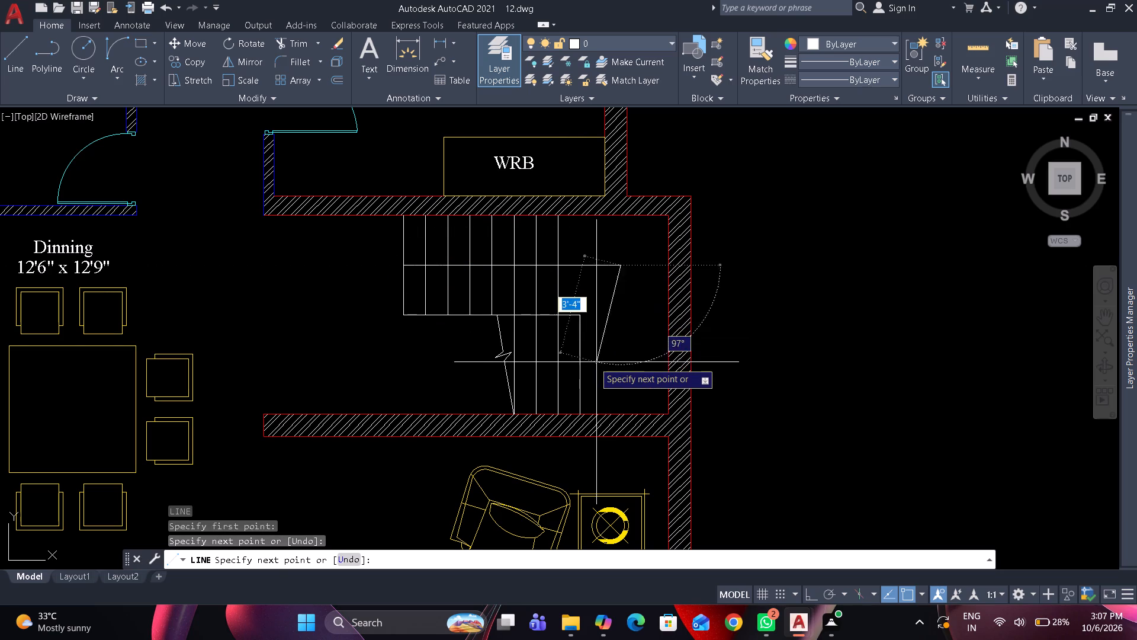
pyautogui.press('F8')
pyautogui.click(627, 363)
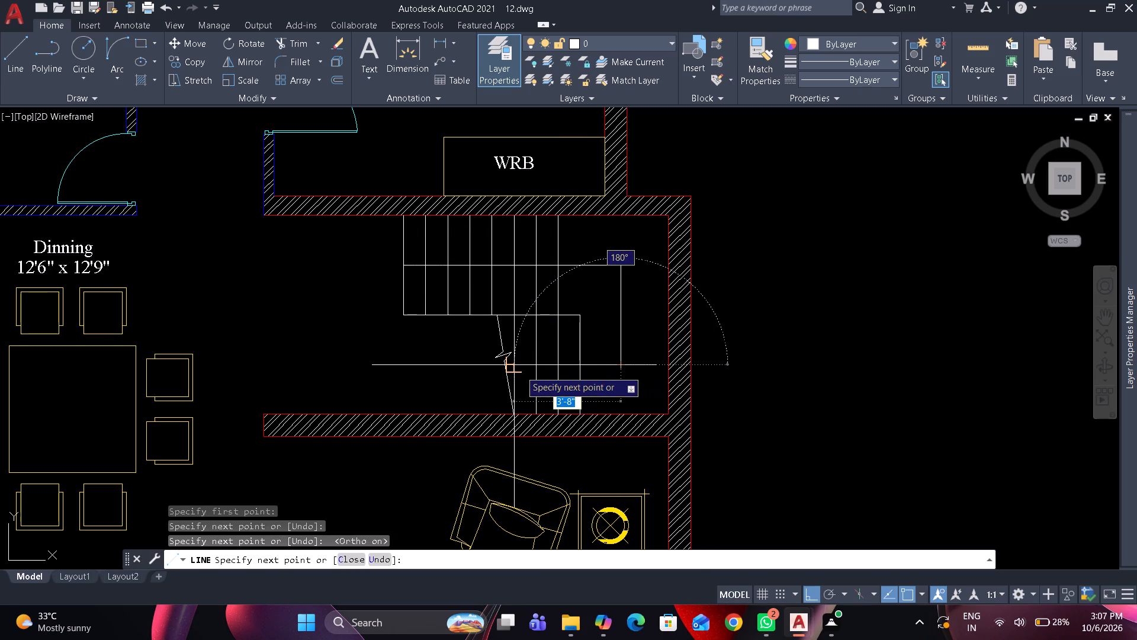
pyautogui.scroll(4, 535, 364)
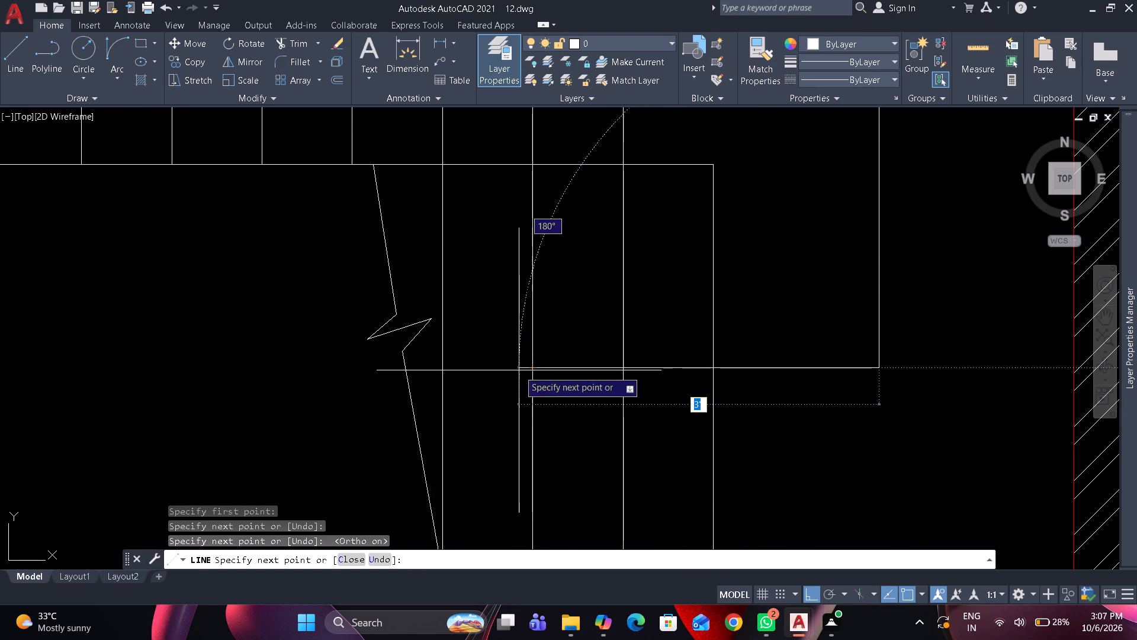
pyautogui.click(510, 373)
pyautogui.press('space')
# Draw a polyline arrowhead at the direction line's lower-flight end, with starting width 0 and ending width 4".
pyautogui.write('pl')
pyautogui.press('space')
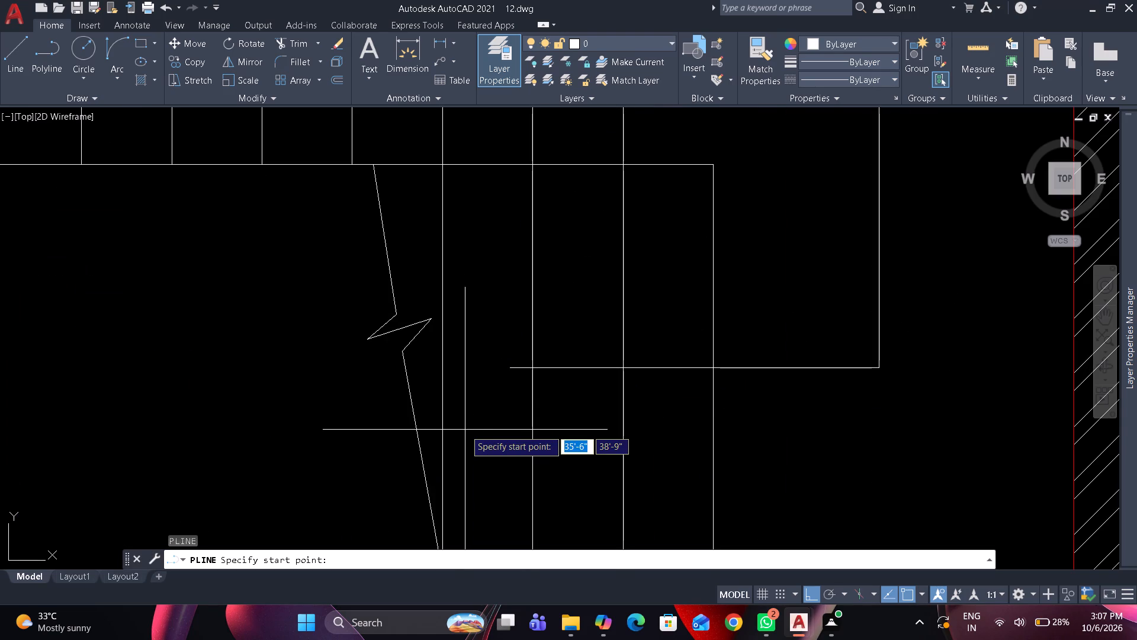
pyautogui.click(506, 370)
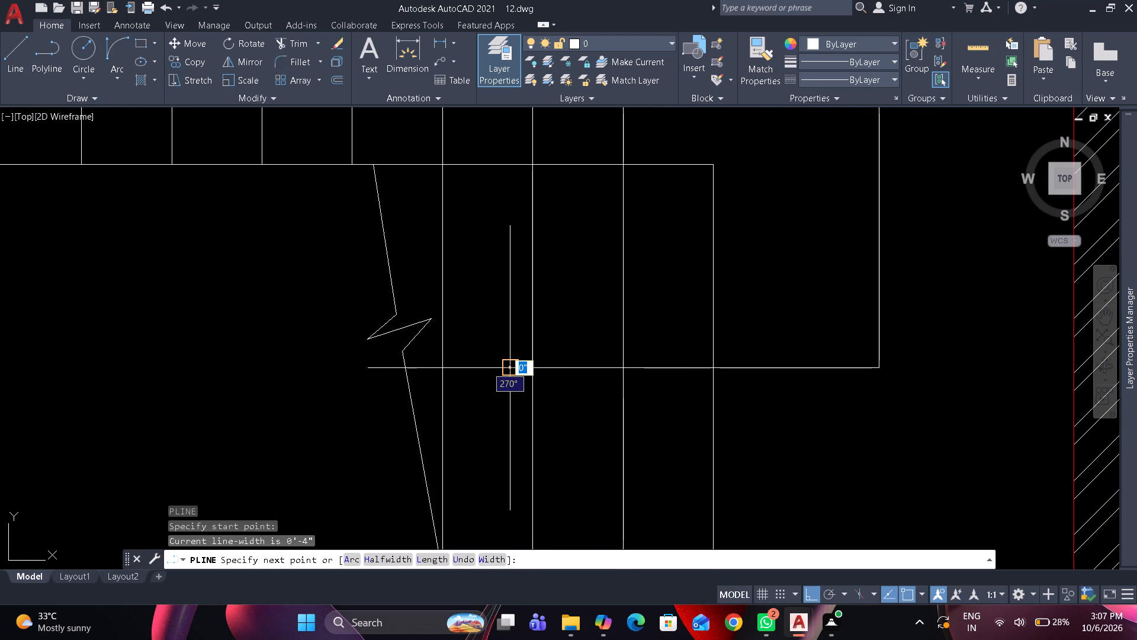
pyautogui.write('w')
pyautogui.press('space')
pyautogui.write('0')
pyautogui.press('space')
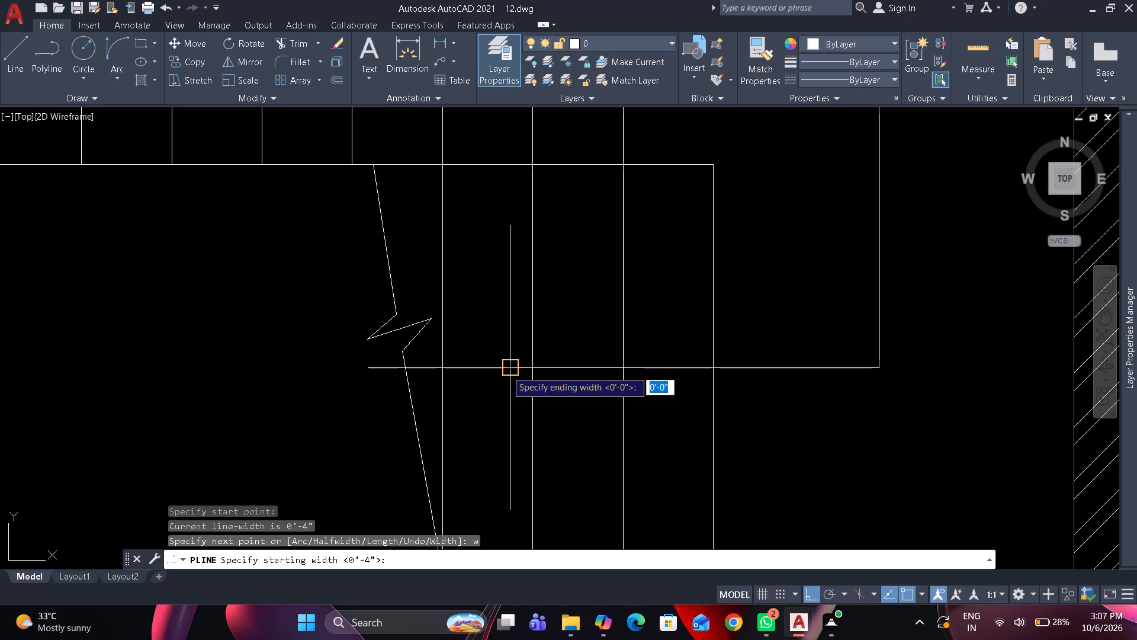
pyautogui.write('4"')
pyautogui.press('space')
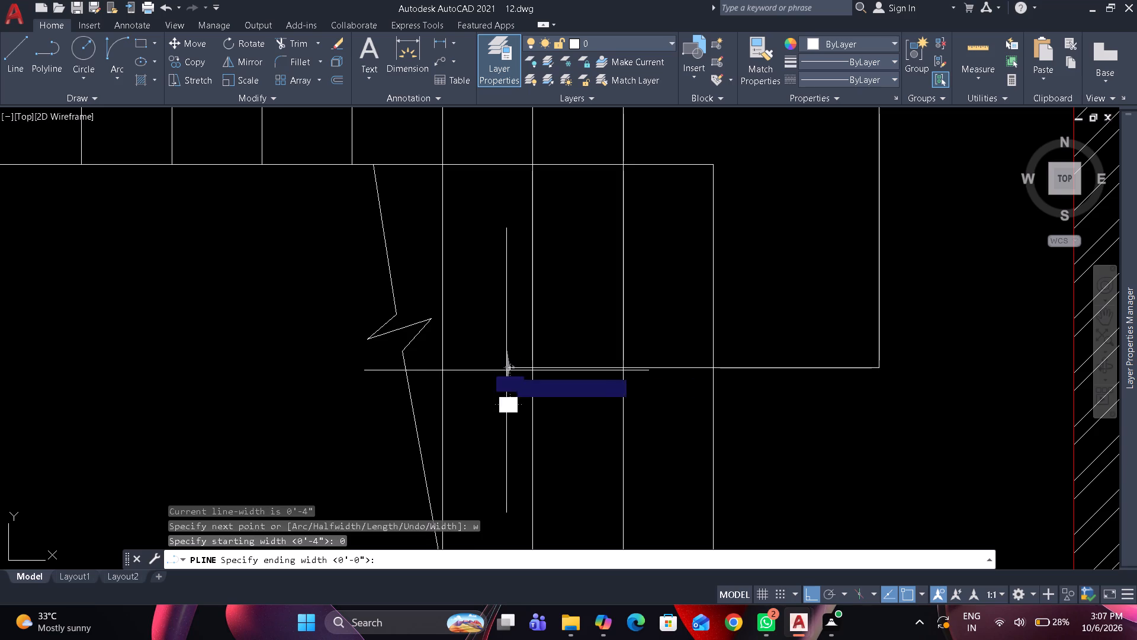
pyautogui.click(570, 368)
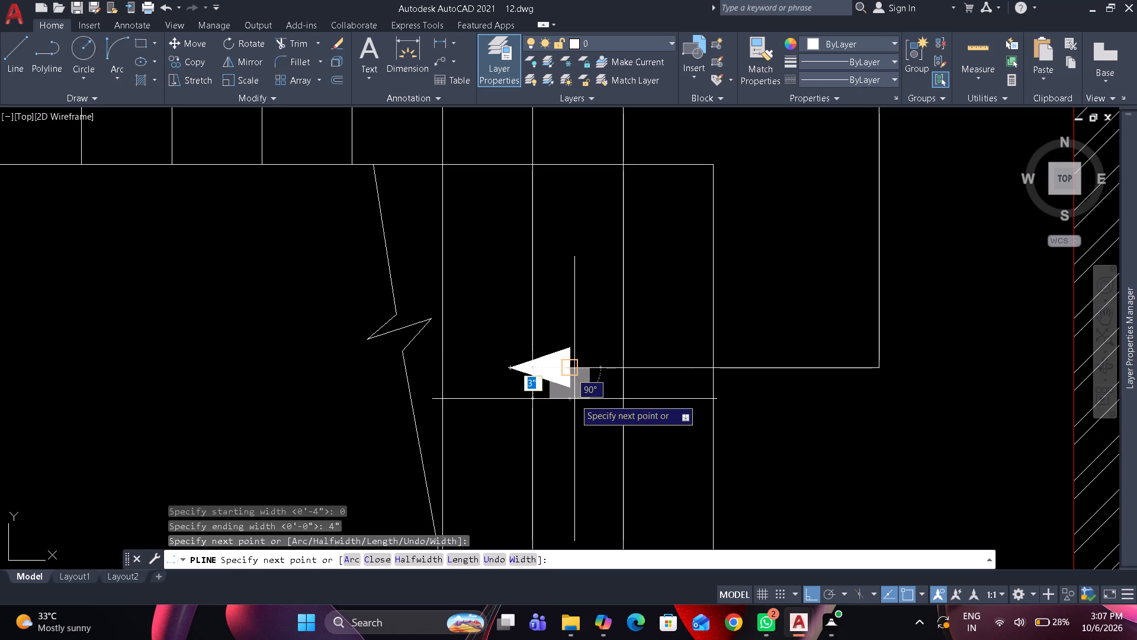
pyautogui.press('Escape')
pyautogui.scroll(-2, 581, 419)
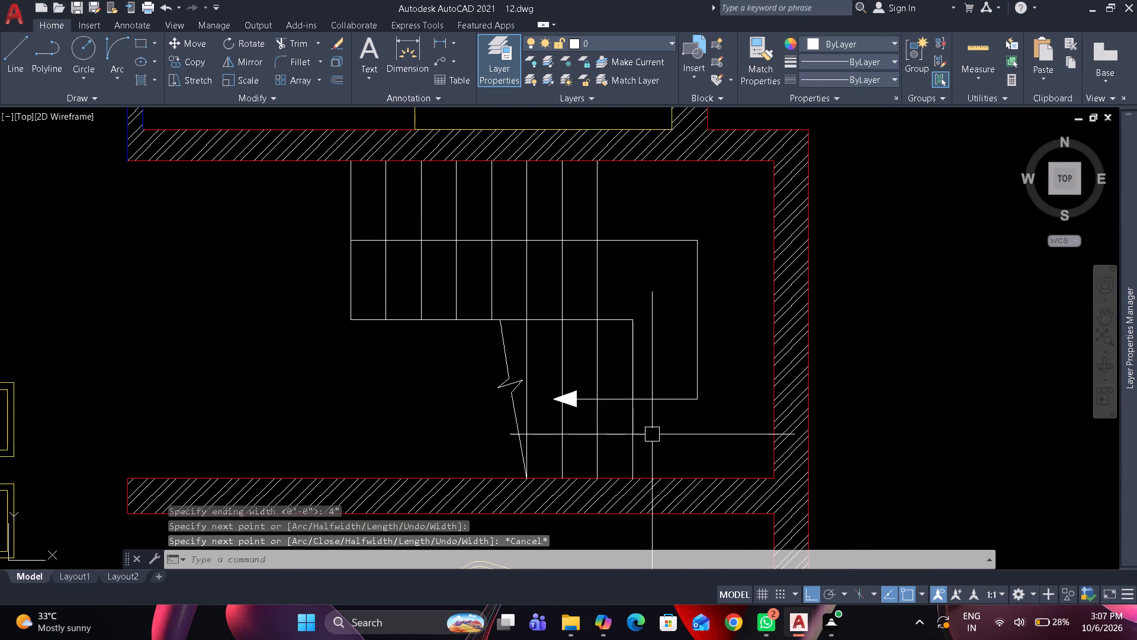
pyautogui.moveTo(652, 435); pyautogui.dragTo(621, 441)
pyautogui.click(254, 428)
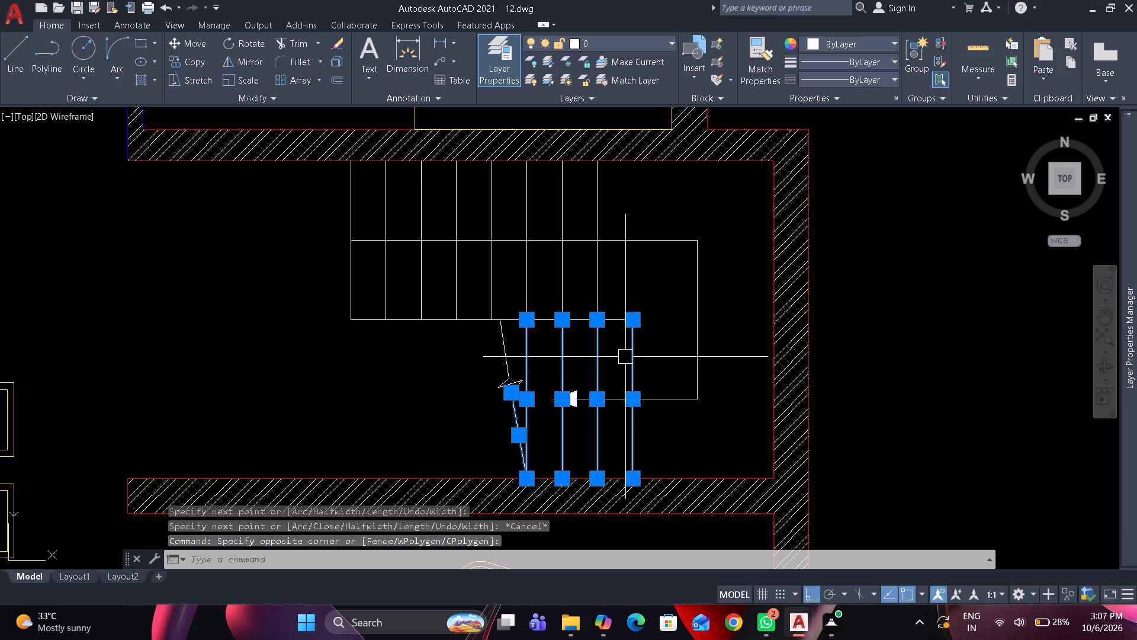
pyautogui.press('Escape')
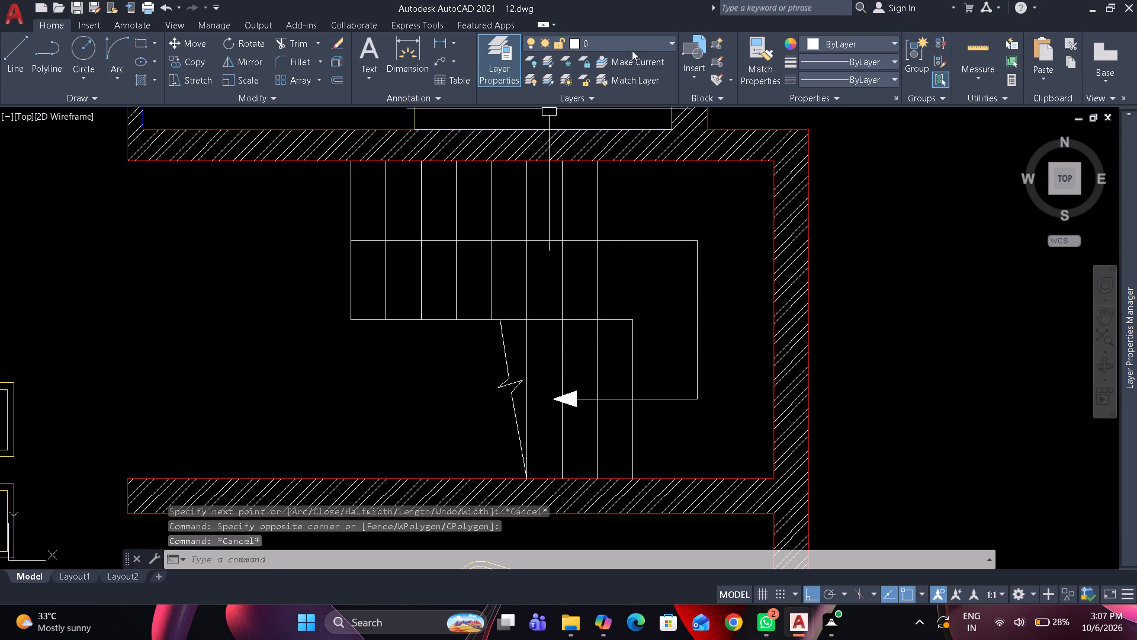
# Create a new layer named Stairs and set its color to 8.
pyautogui.click(632, 44)
pyautogui.click(632, 44)
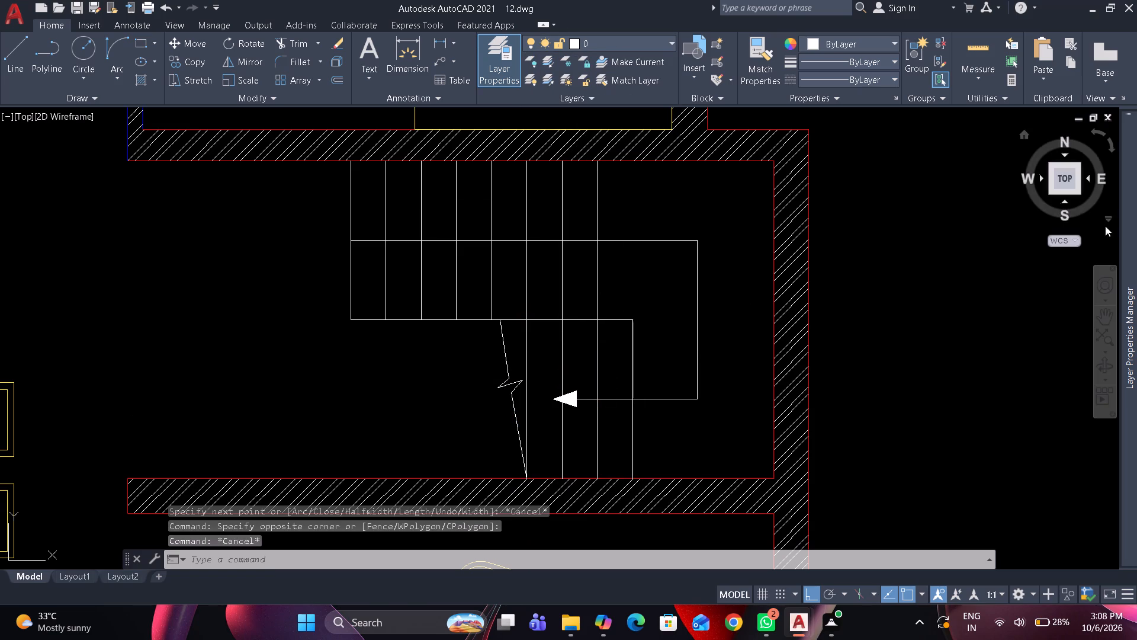
pyautogui.click(630, 140)
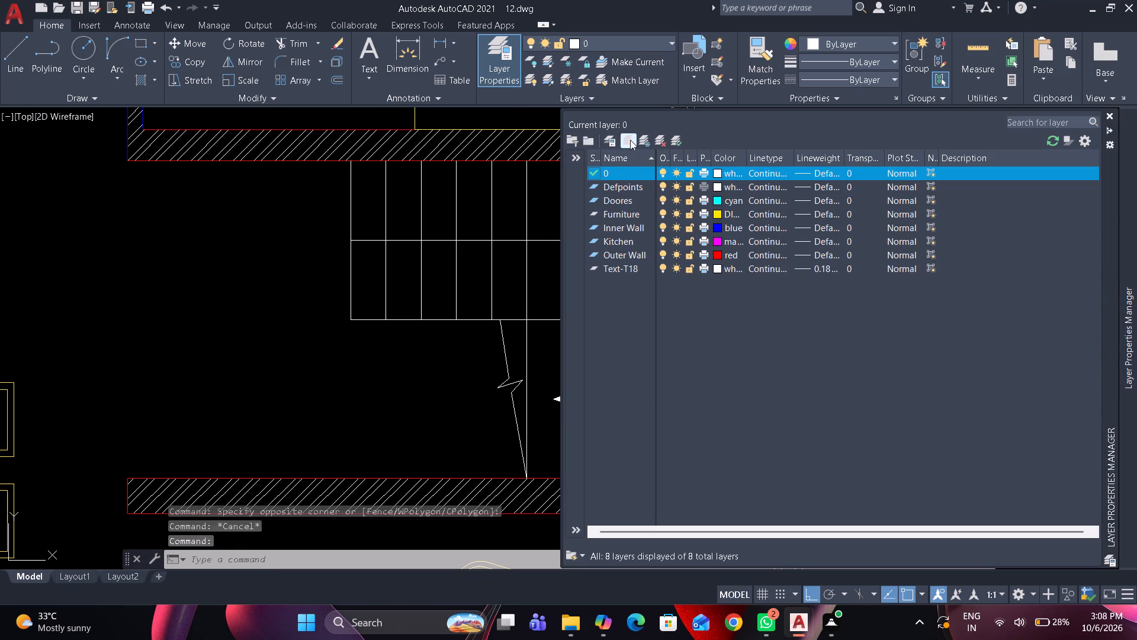
pyautogui.write('Stair')
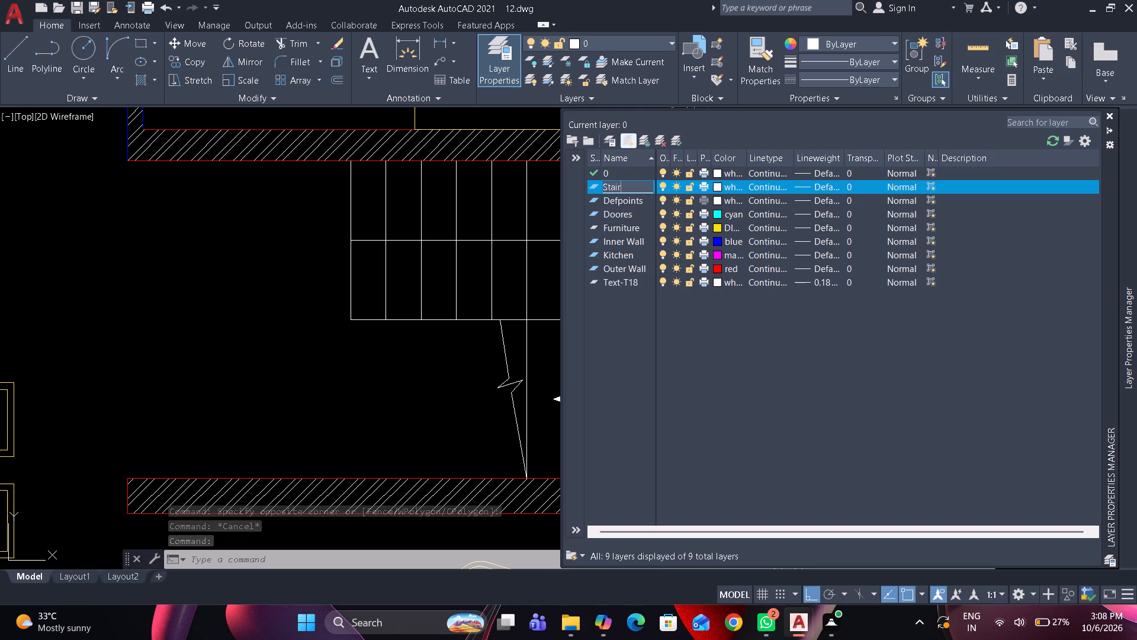
pyautogui.press('s')
pyautogui.press('Return')
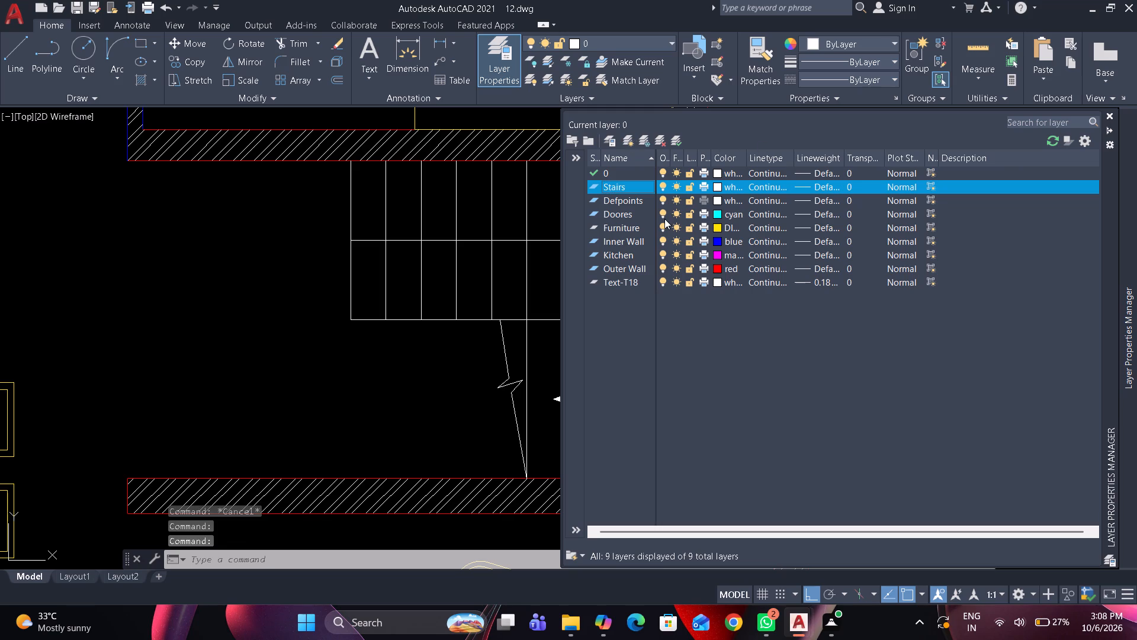
pyautogui.click(717, 185)
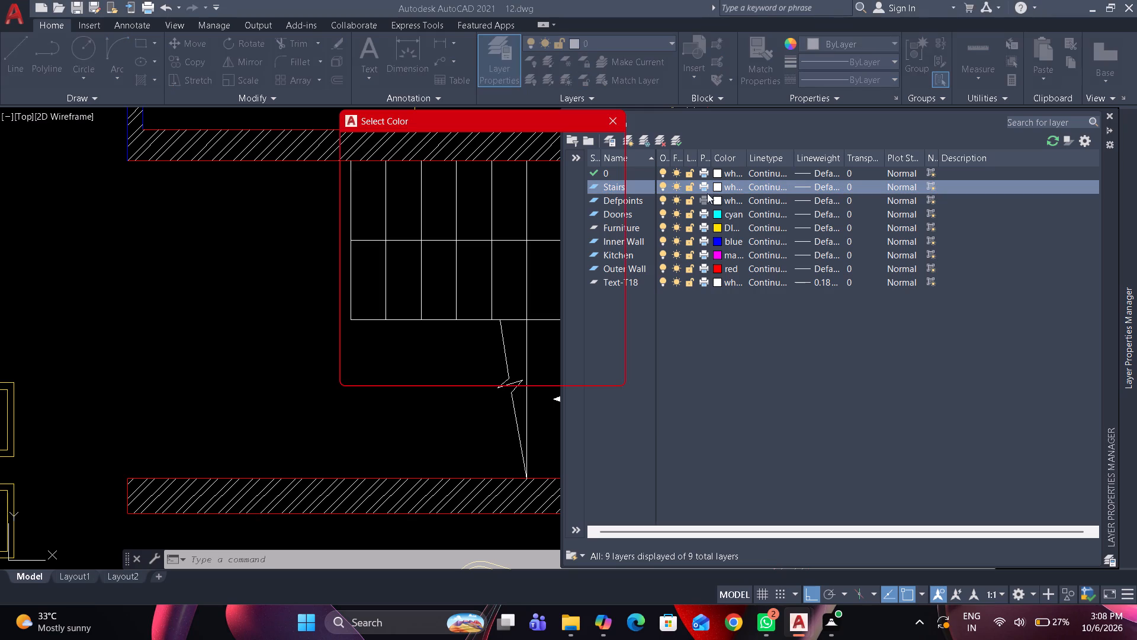
pyautogui.click(454, 288)
pyautogui.click(472, 377)
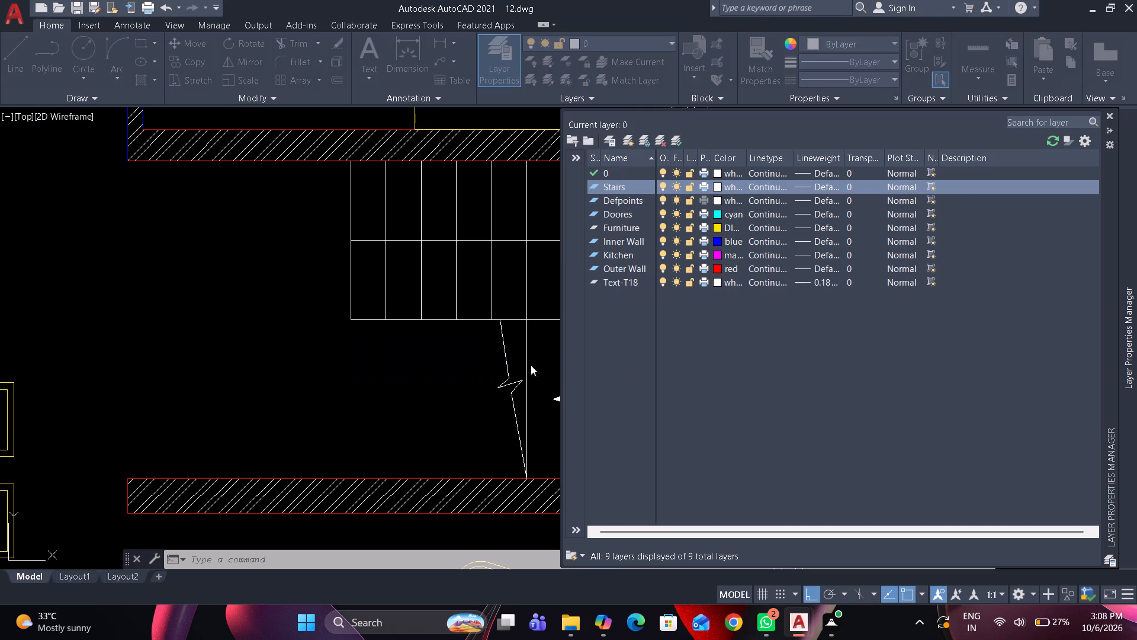
pyautogui.click(332, 419)
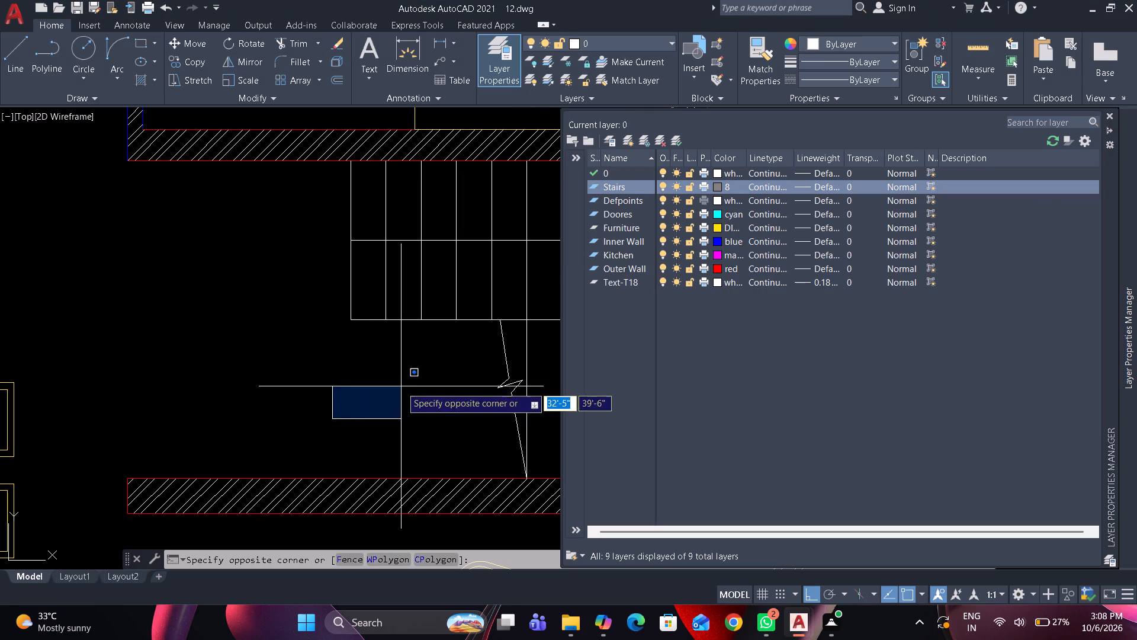
pyautogui.click(350, 375)
# Put the treads, the flights' horizontal line and the whole break line on the Stairs layer, leaving out the direction line and arrowhead.
pyautogui.moveTo(667, 353); pyautogui.dragTo(627, 345)
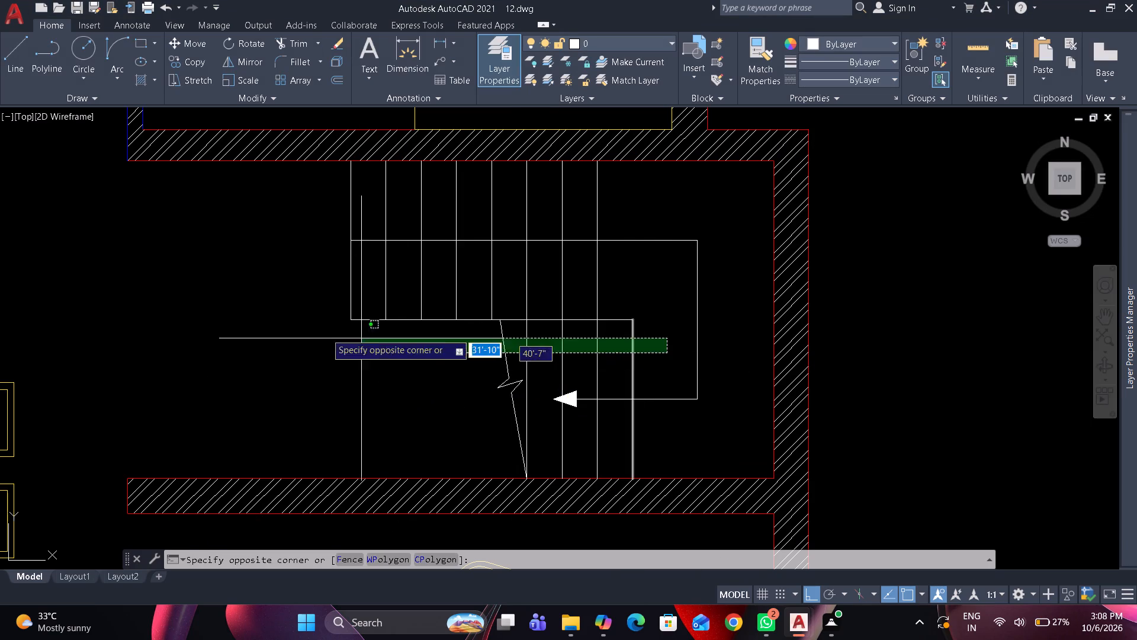
pyautogui.click(229, 274)
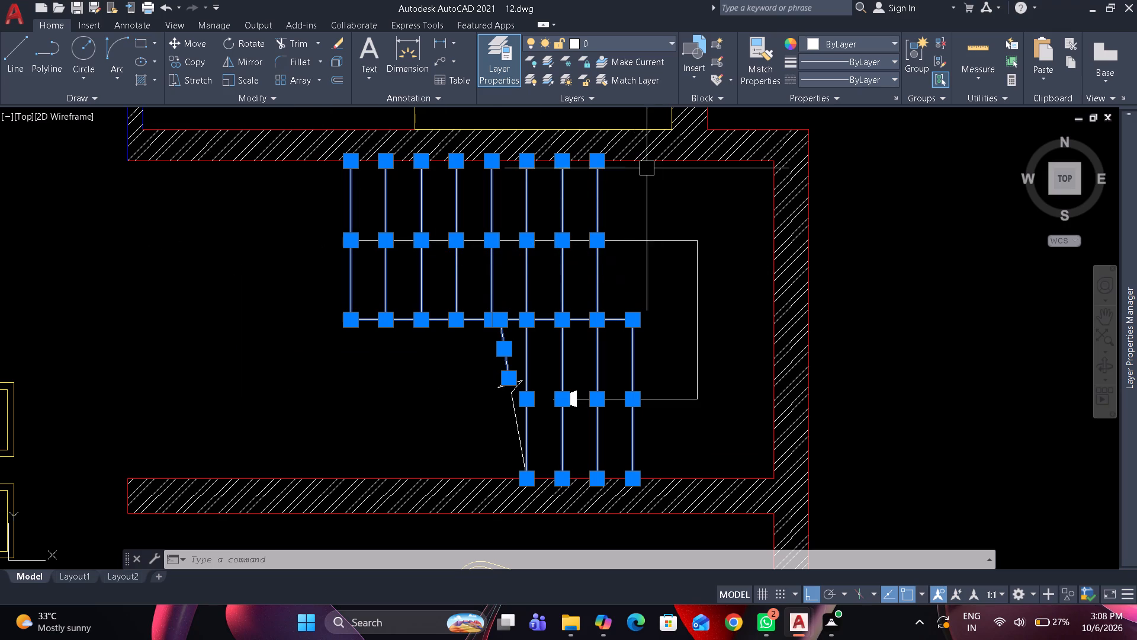
pyautogui.moveTo(539, 436); pyautogui.dragTo(530, 412)
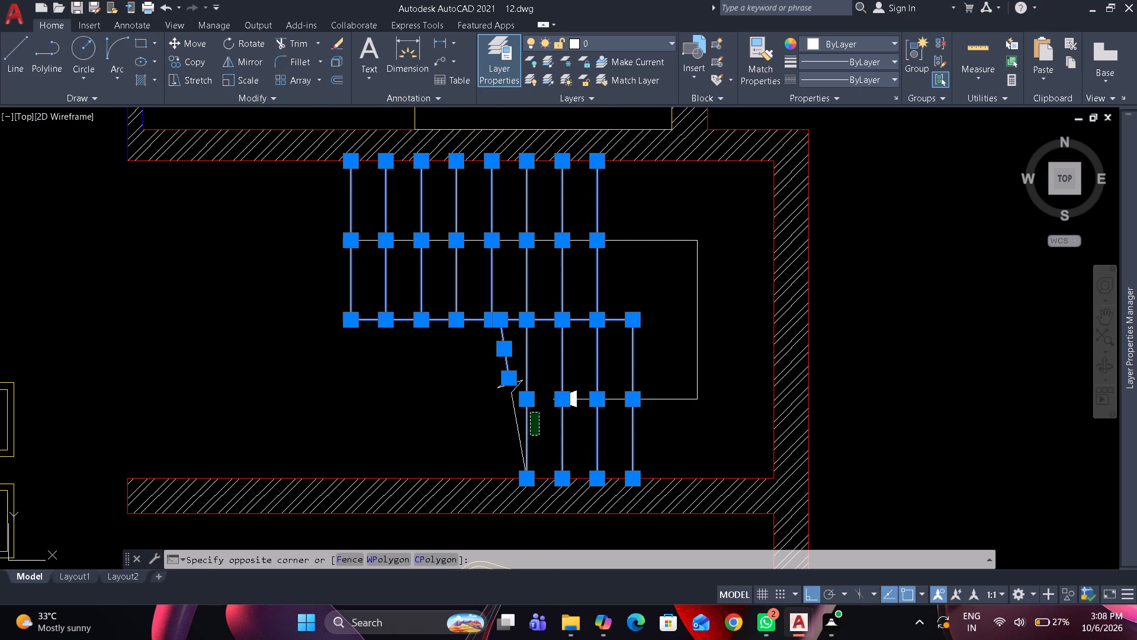
pyautogui.click(462, 334)
pyautogui.click(614, 43)
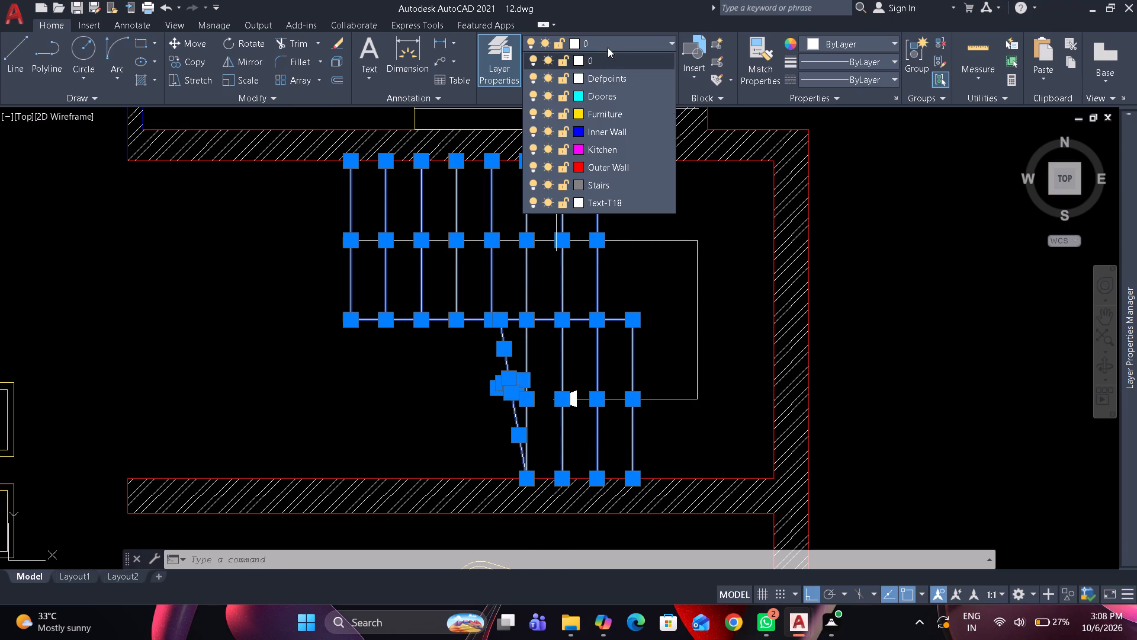
pyautogui.click(594, 183)
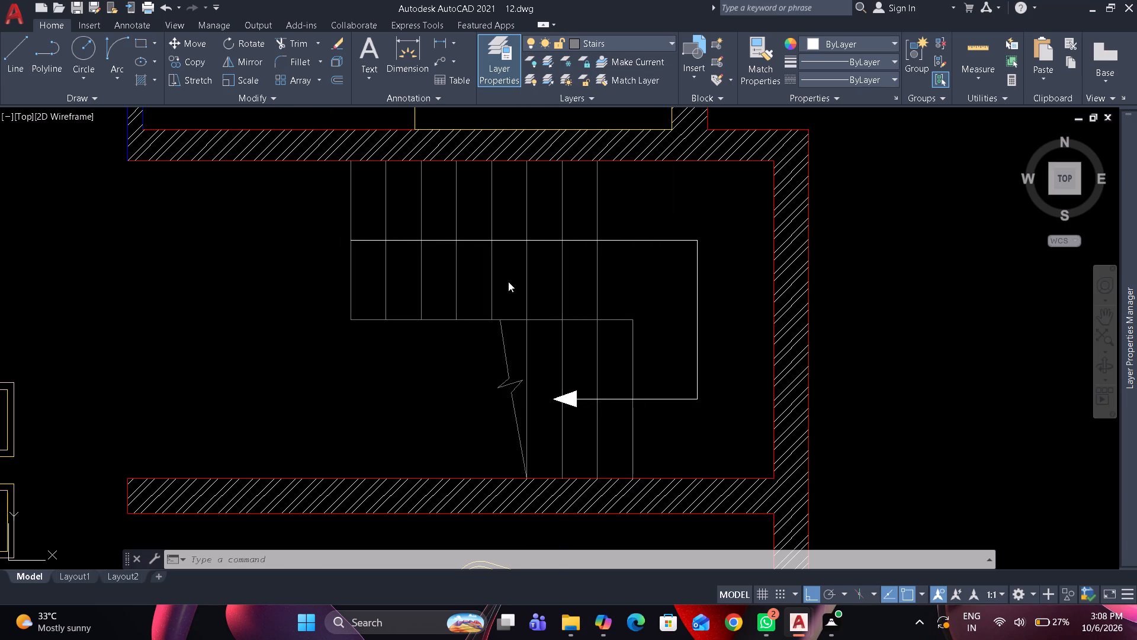
pyautogui.press('Escape')
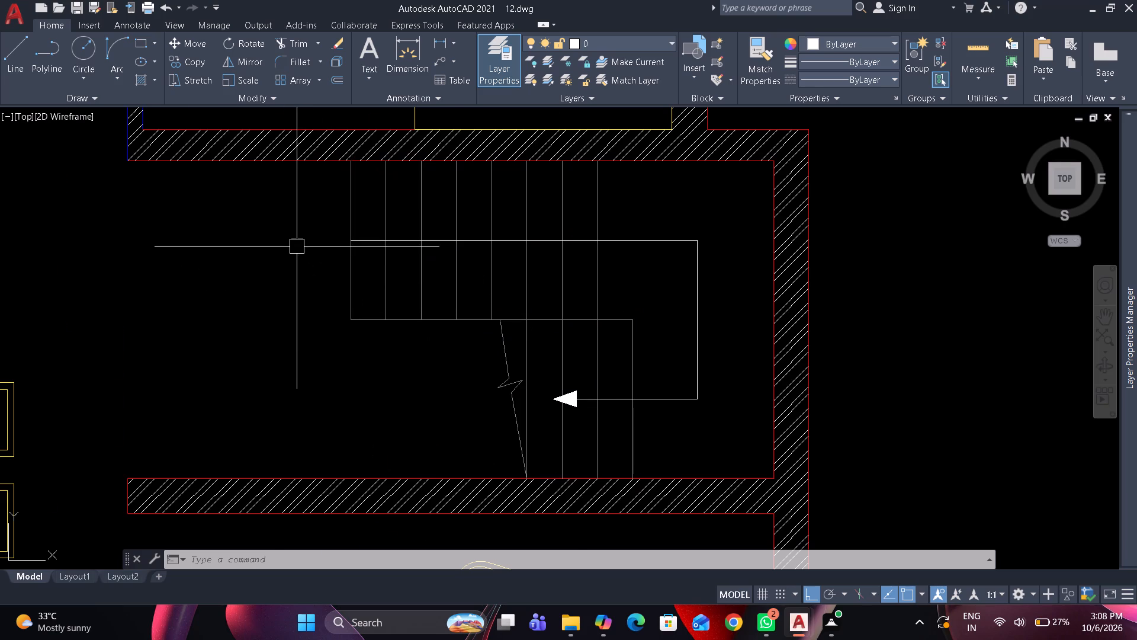
# Copy the Dinning room label into the empty space beside the staircase's upper flight.
pyautogui.scroll(-2, 296, 246)
pyautogui.moveTo(296, 246); pyautogui.dragTo(326, 265, button='middle')
pyautogui.click(126, 263)
pyautogui.write('co')
pyautogui.press('space')
pyautogui.moveTo(133, 260); pyautogui.dragTo(142, 258)
pyautogui.scroll(2, 313, 302)
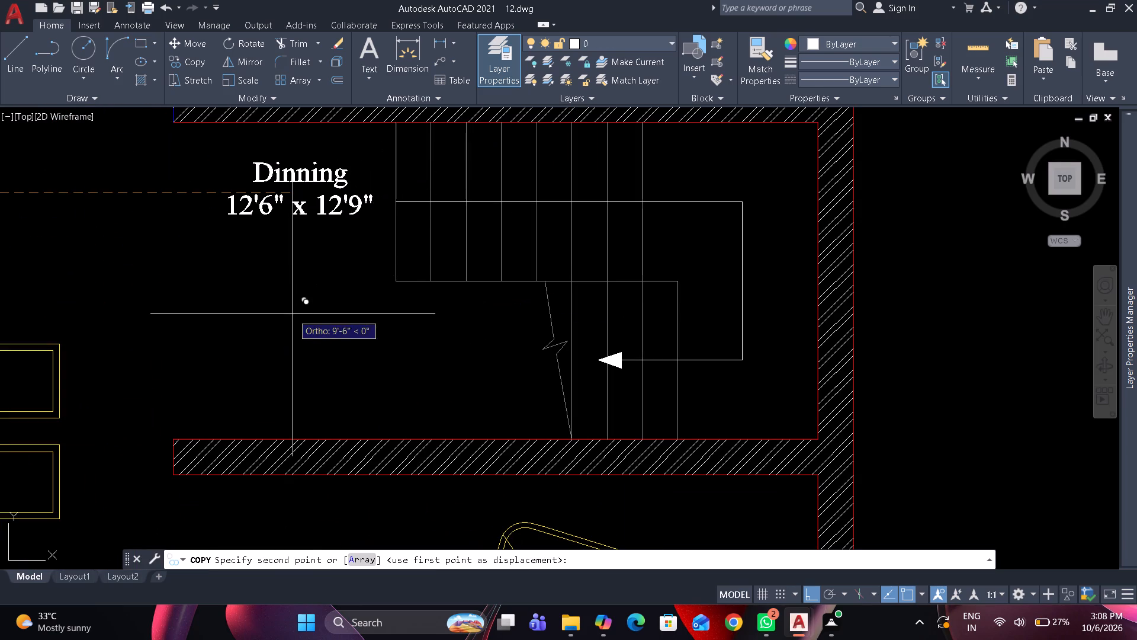
pyautogui.click(310, 323)
pyautogui.press('space')
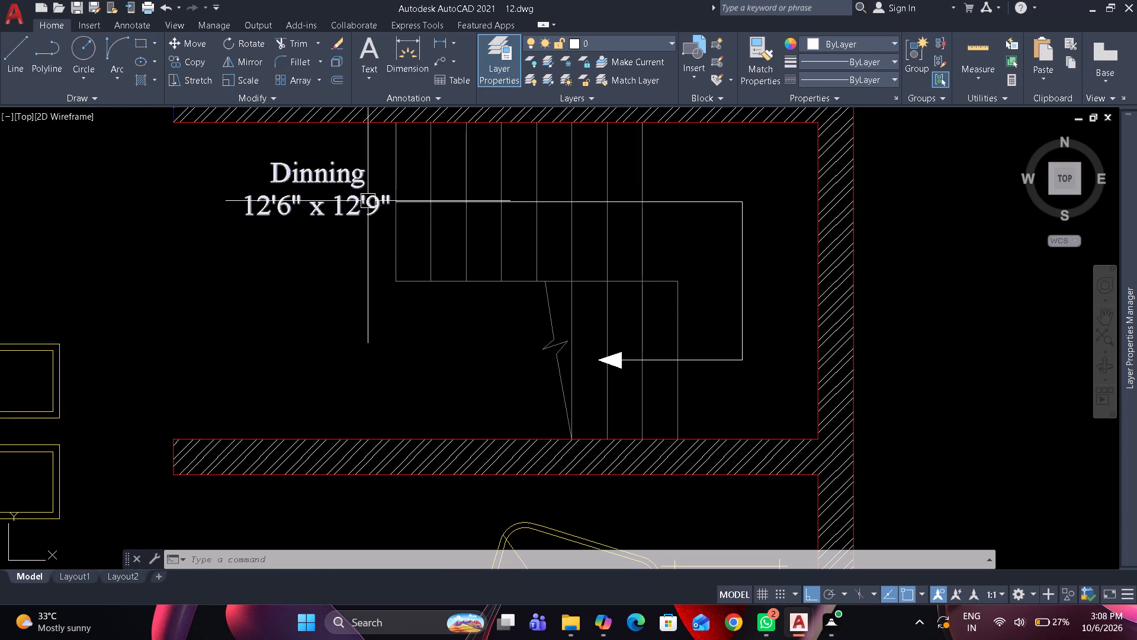
# Replace the copied Dinning label's text with "Up".
pyautogui.doubleClick(369, 198)
pyautogui.hotkey('ctrl', 'a')
pyautogui.write('UP')
pyautogui.press('BackSpace')
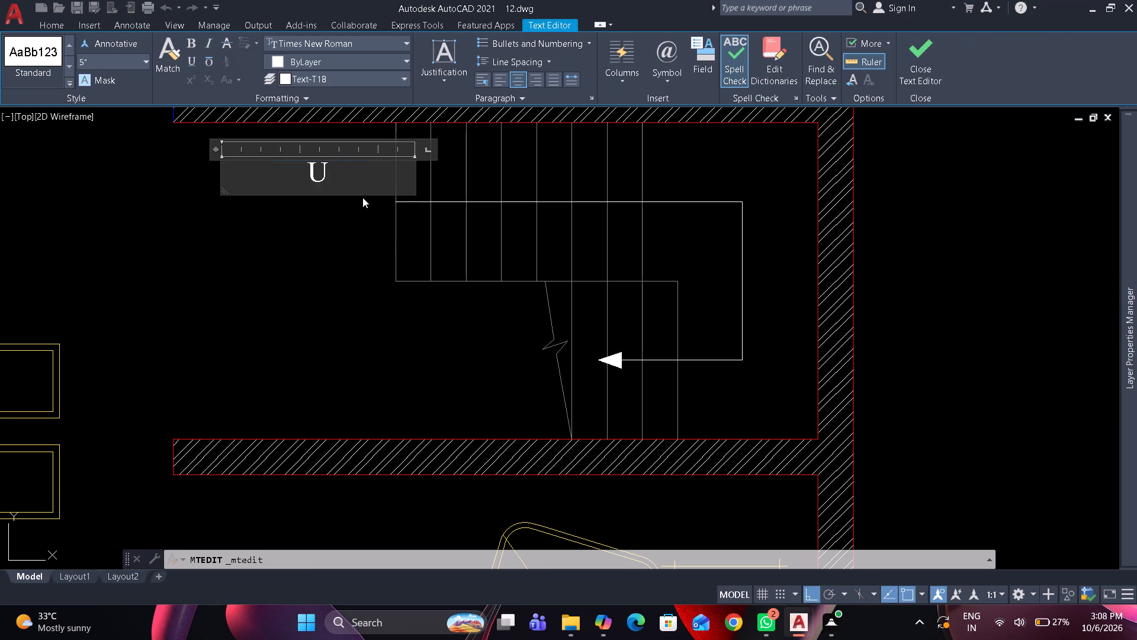
pyautogui.press('p')
pyautogui.moveTo(332, 233); pyautogui.dragTo(330, 217)
# Move the Up label to the start of the stair direction line, just outside the upper flight's first tread.
pyautogui.click(329, 167)
pyautogui.moveTo(327, 168); pyautogui.dragTo(335, 175)
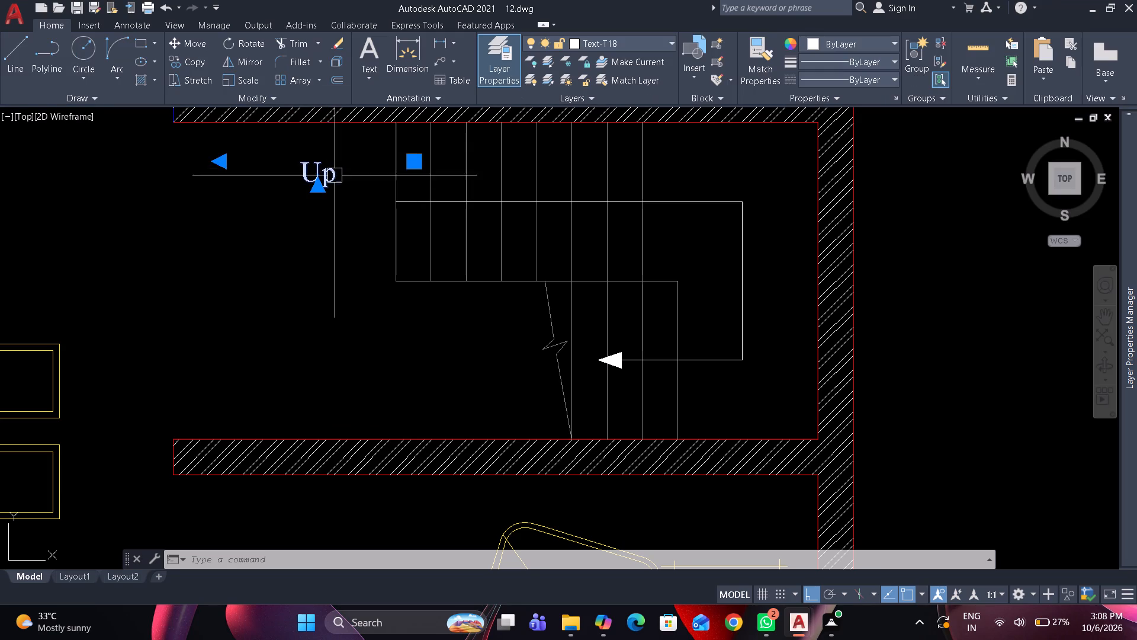
pyautogui.moveTo(335, 175); pyautogui.dragTo(384, 194)
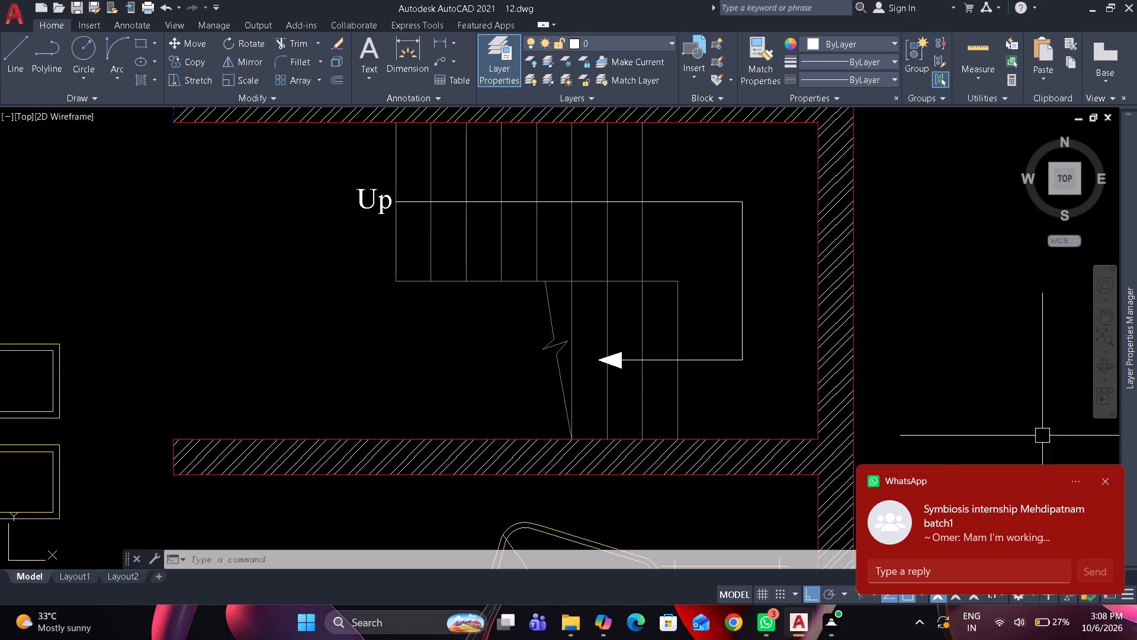
# Review the labelled staircase and the whole floor plan, ending with the full drawing extents.
pyautogui.click(1106, 477)
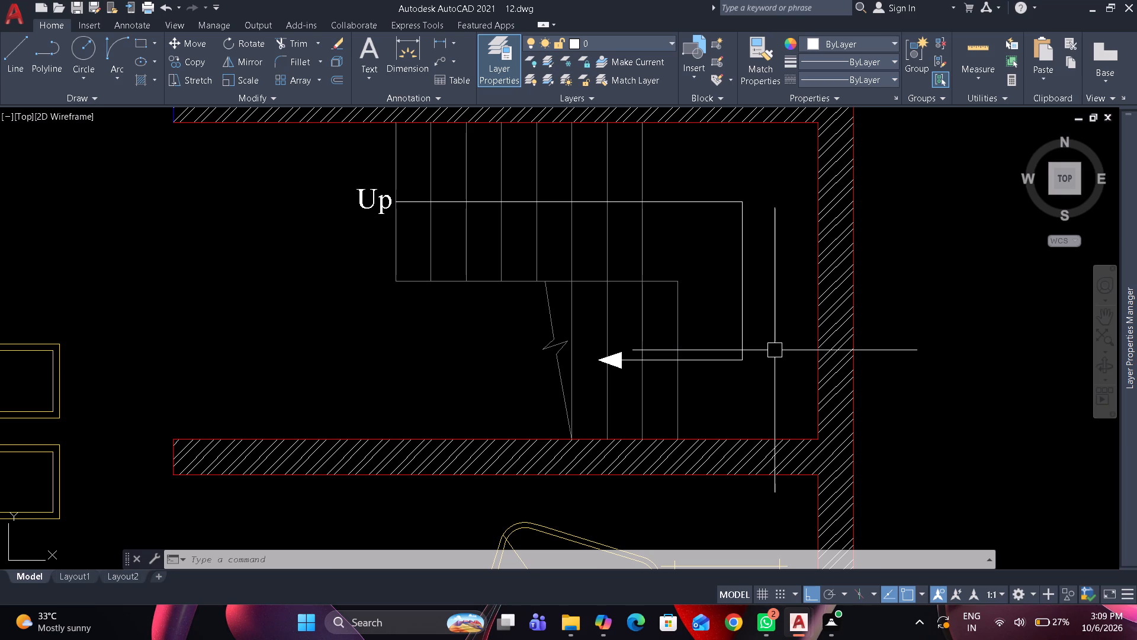
pyautogui.scroll(-1, 775, 347)
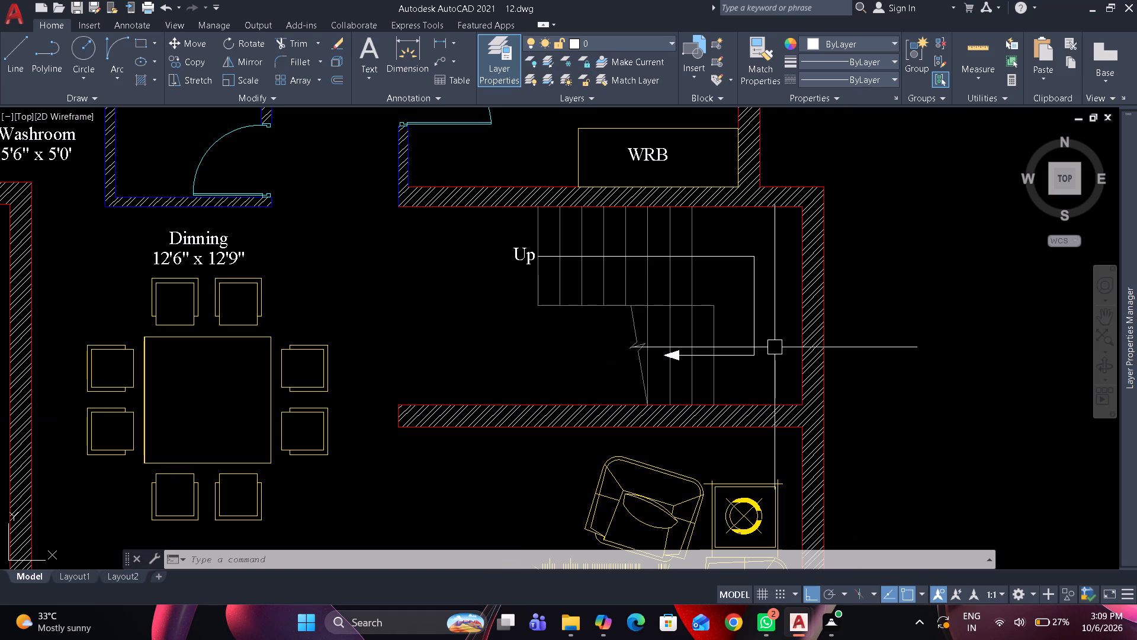
pyautogui.scroll(-1, 775, 347)
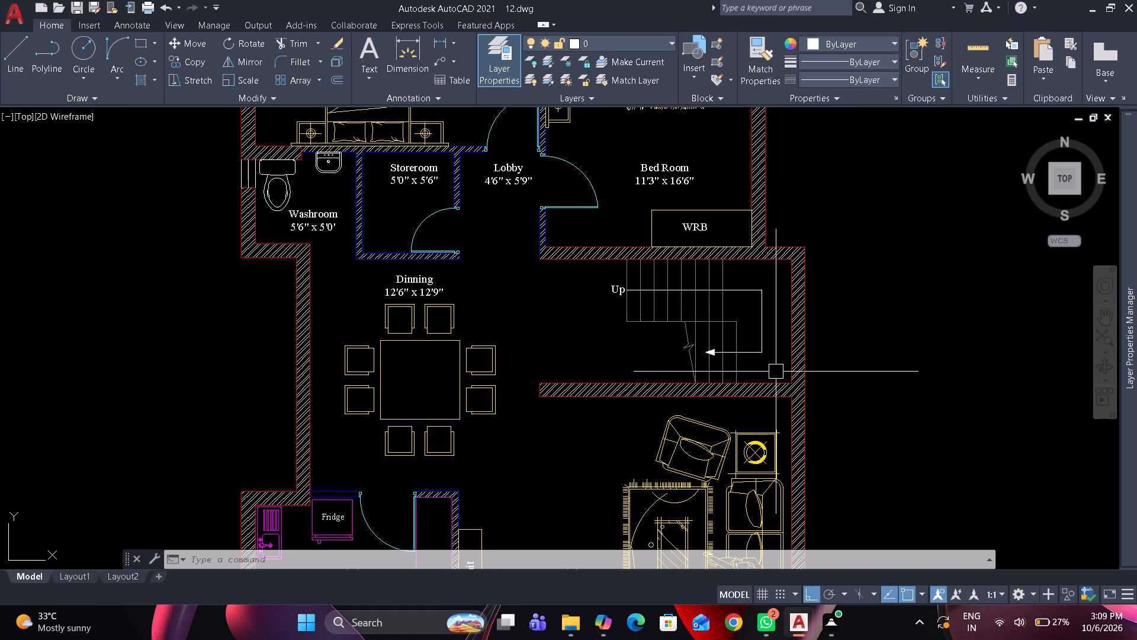
pyautogui.scroll(-1, 776, 372)
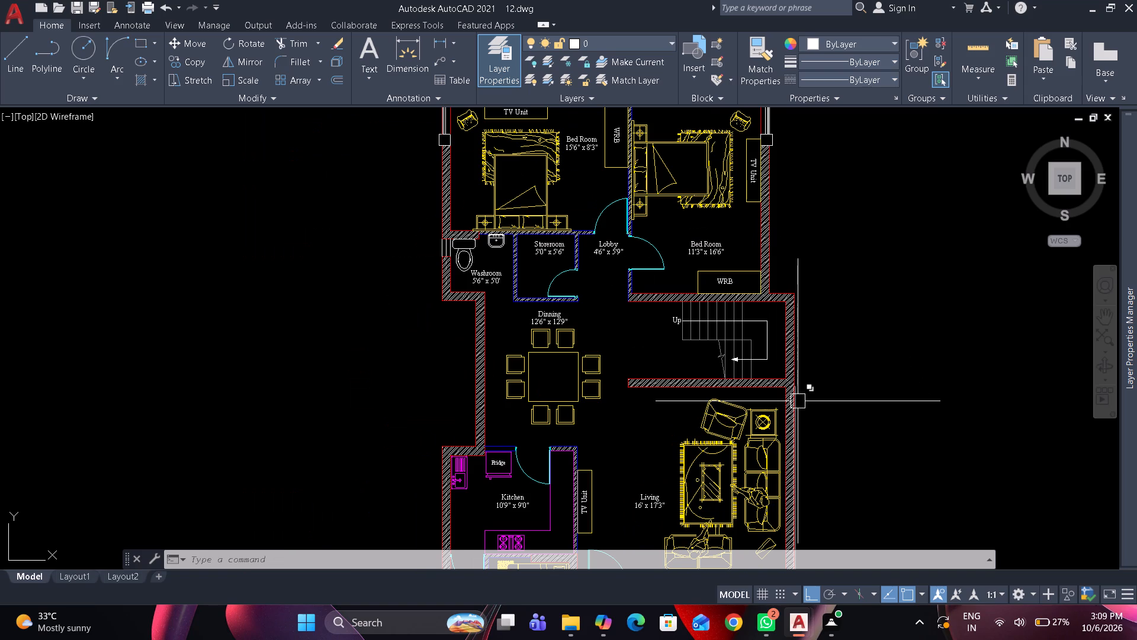
pyautogui.moveTo(799, 404); pyautogui.dragTo(799, 438, button='middle')
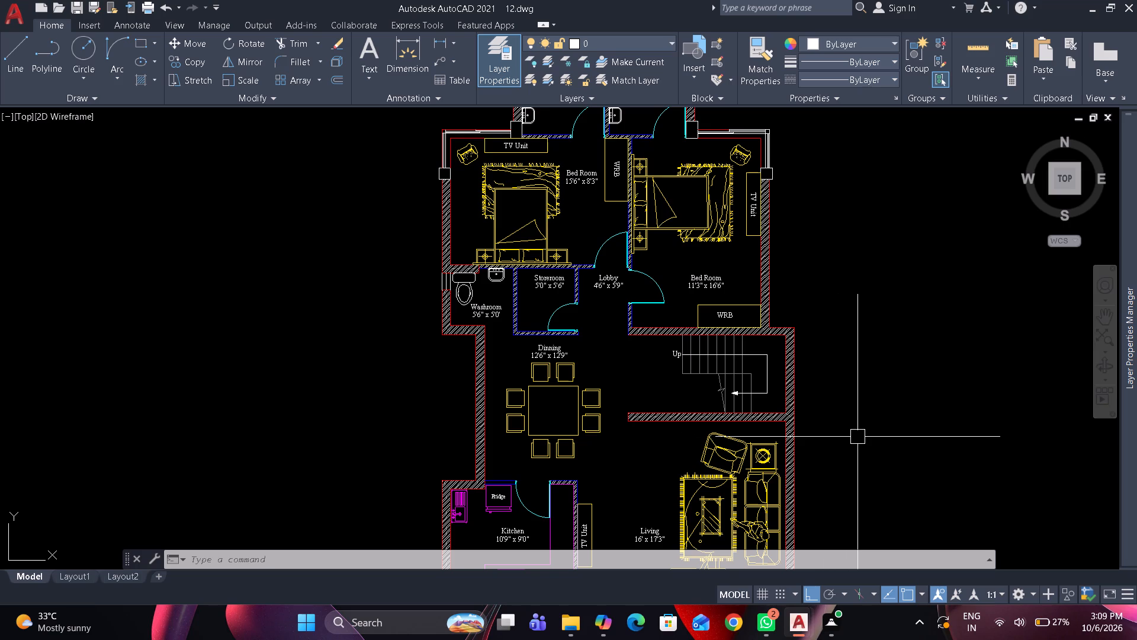
pyautogui.moveTo(859, 439); pyautogui.dragTo(868, 475, button='middle')
pyautogui.scroll(-1, 868, 475)
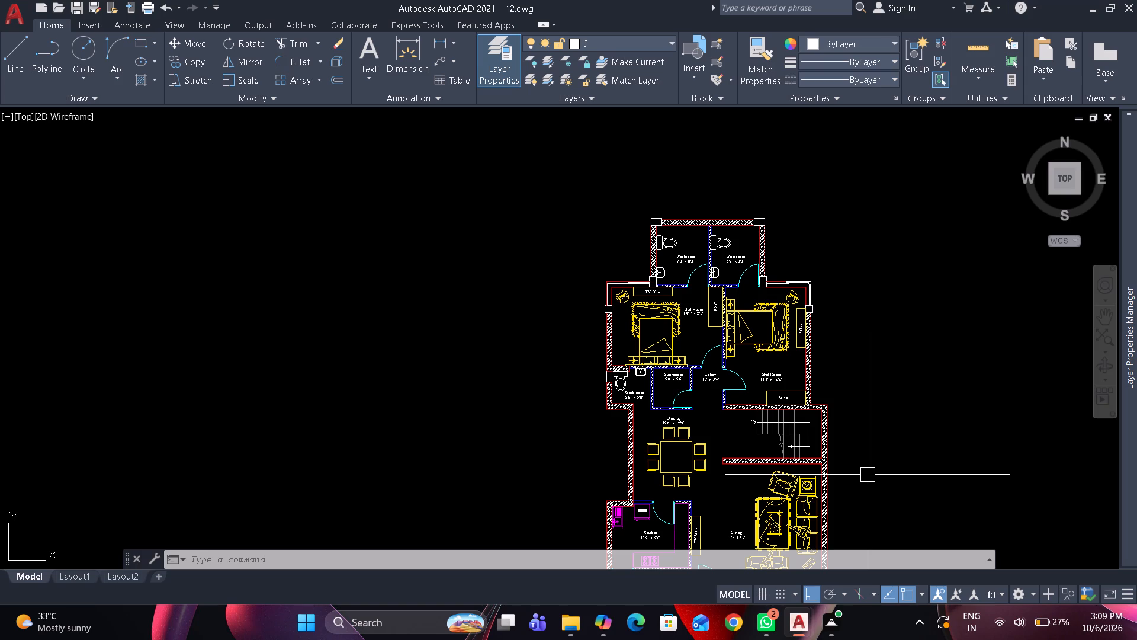
pyautogui.moveTo(846, 415); pyautogui.dragTo(843, 401, button='middle')
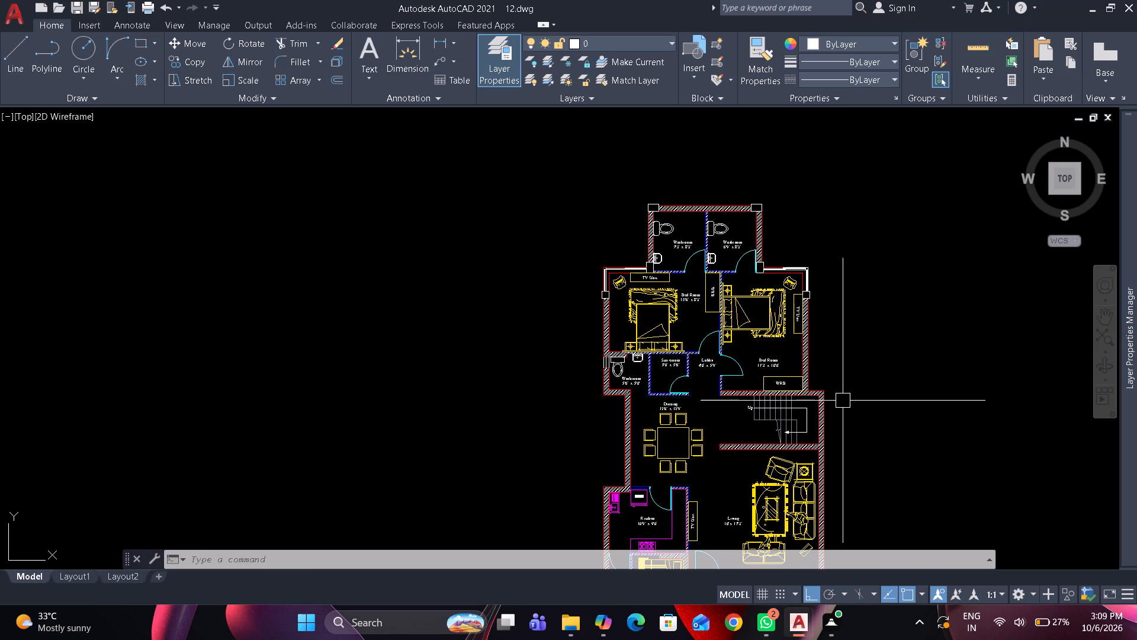
pyautogui.moveTo(851, 419); pyautogui.dragTo(856, 448, button='middle')
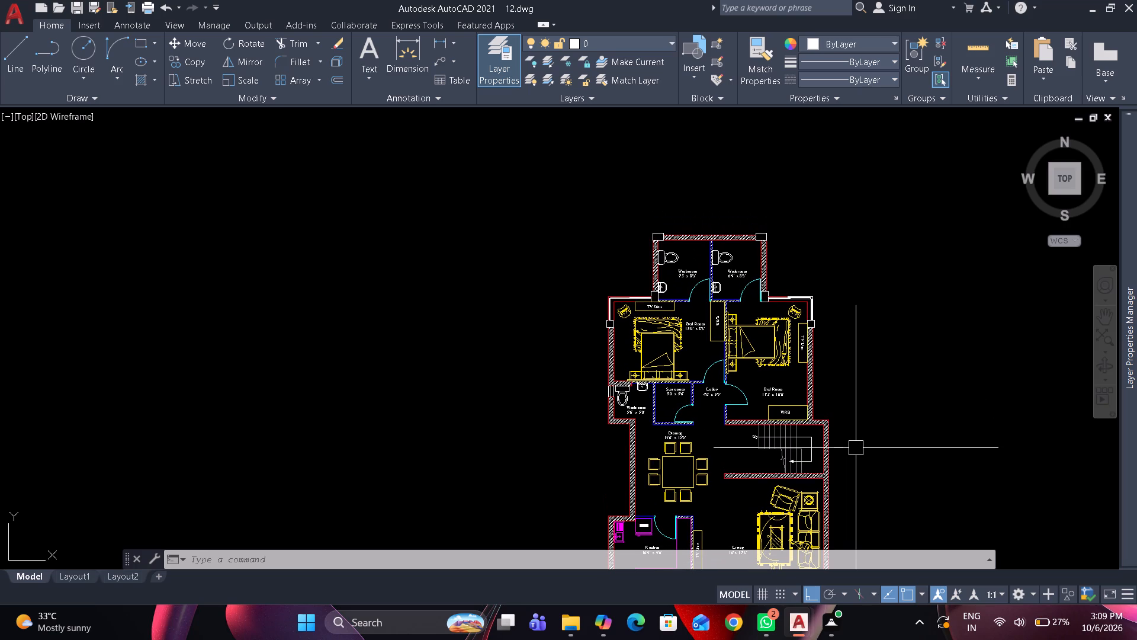
pyautogui.middleClick(856, 448)
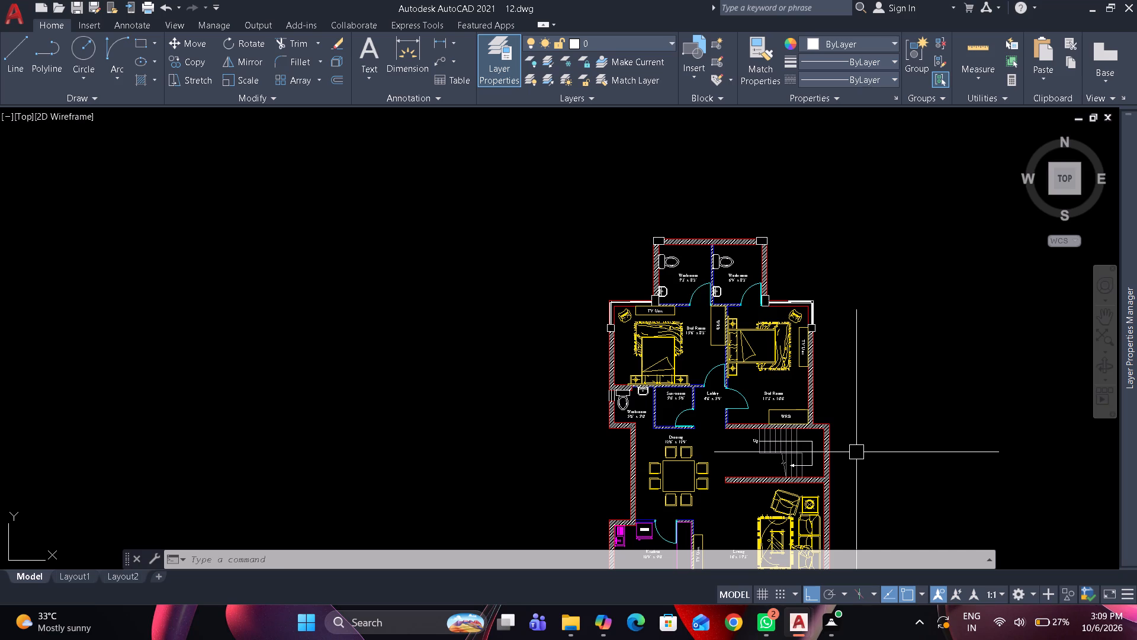
pyautogui.middleClick(856, 453)
pyautogui.middleClick(856, 452)
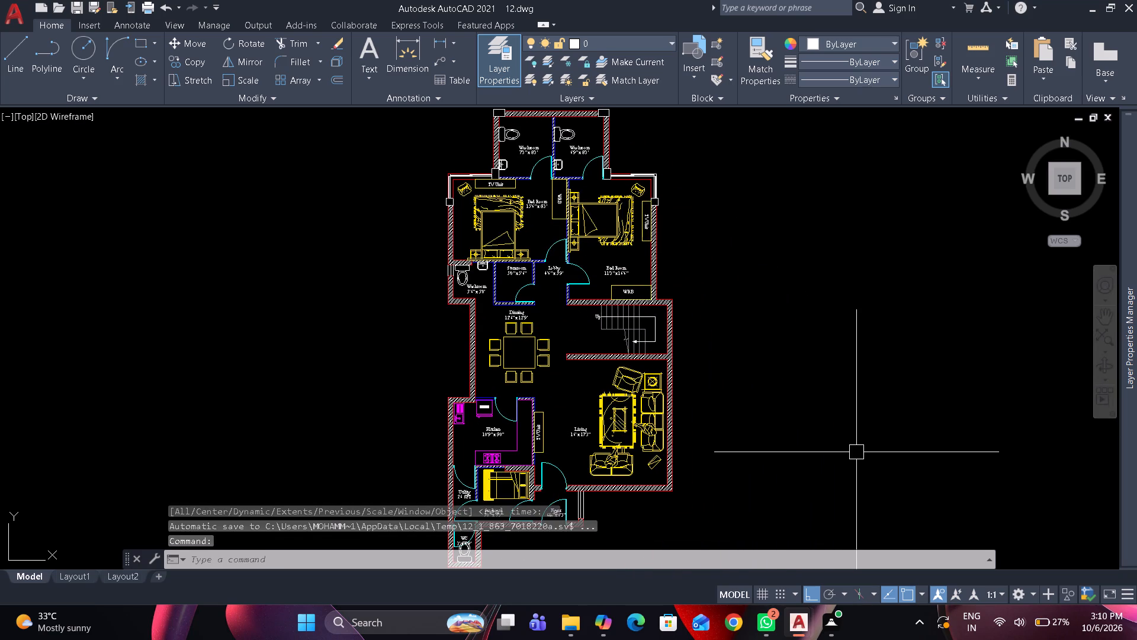
# Save the drawing.
pyautogui.hotkey('ctrl', 's')
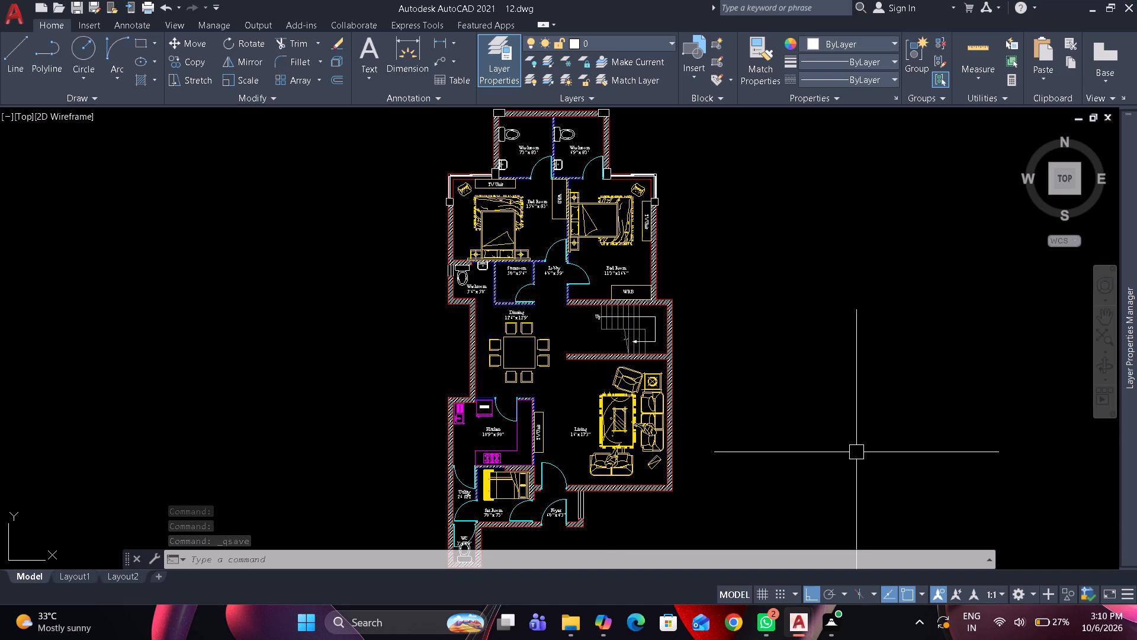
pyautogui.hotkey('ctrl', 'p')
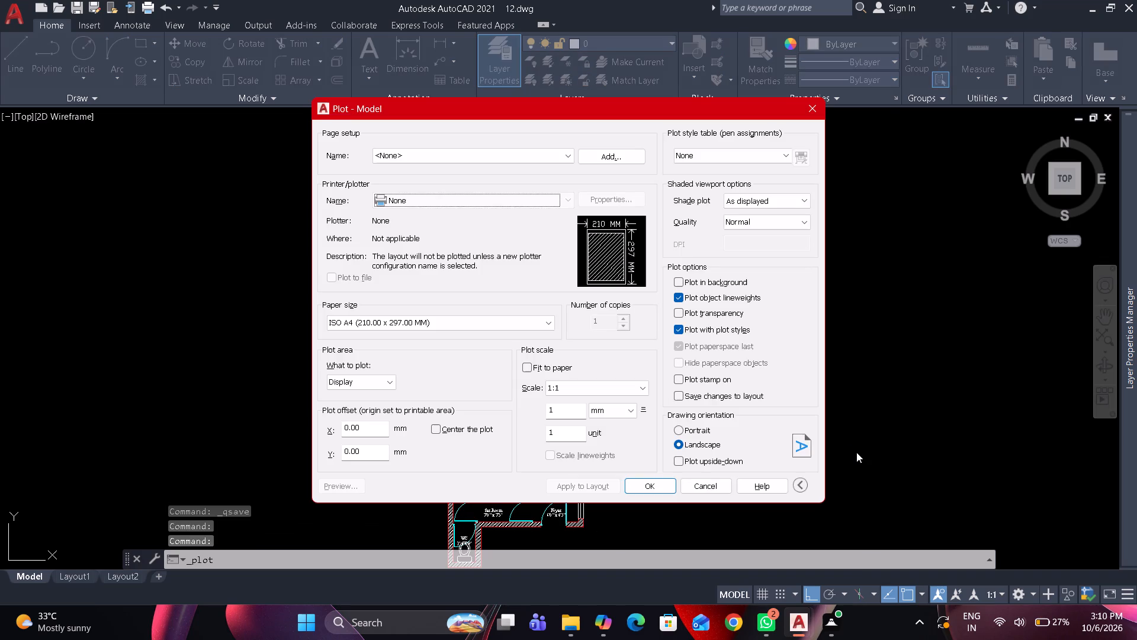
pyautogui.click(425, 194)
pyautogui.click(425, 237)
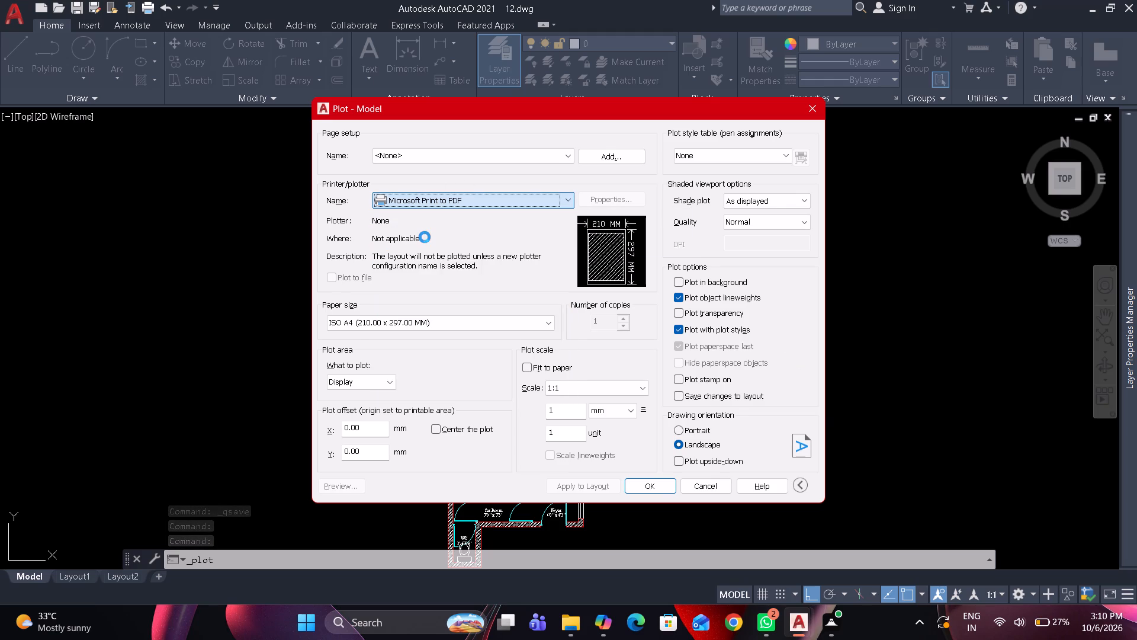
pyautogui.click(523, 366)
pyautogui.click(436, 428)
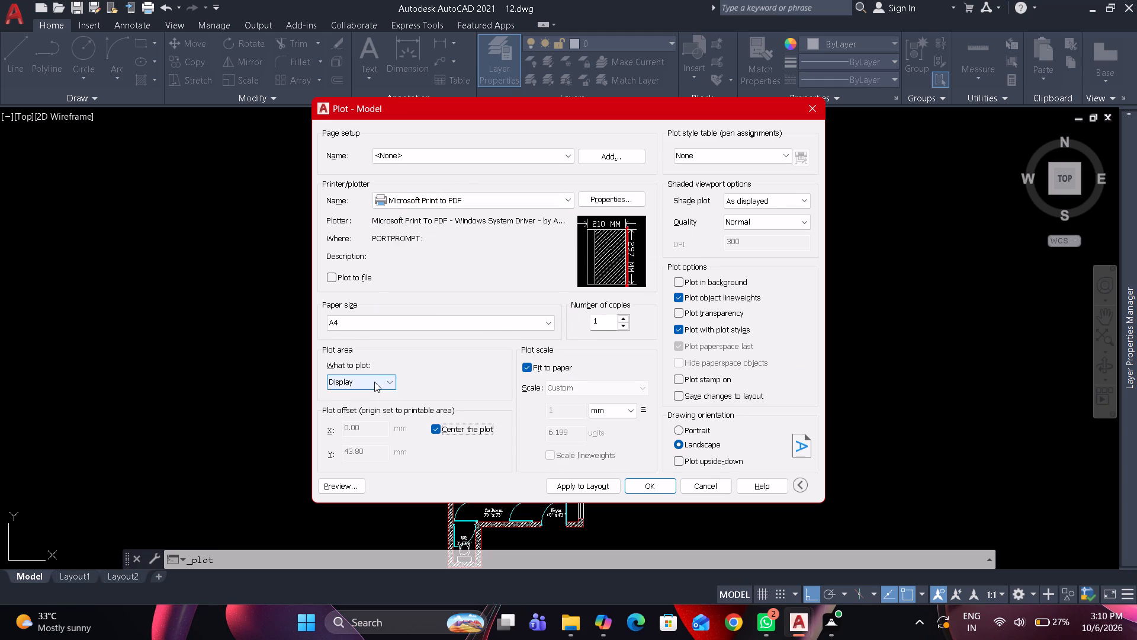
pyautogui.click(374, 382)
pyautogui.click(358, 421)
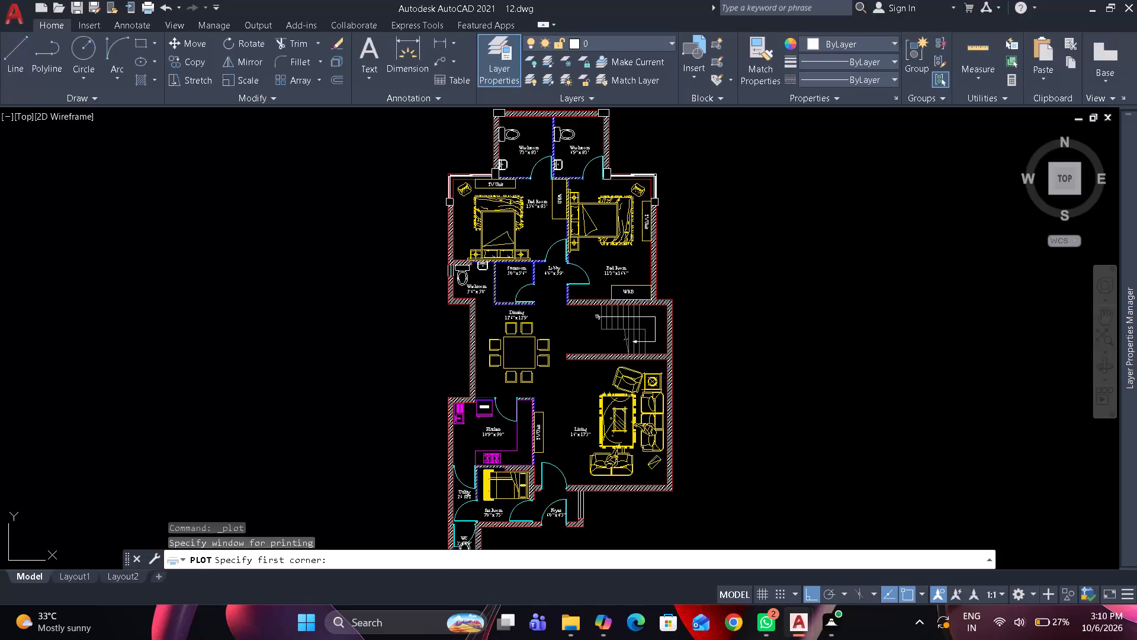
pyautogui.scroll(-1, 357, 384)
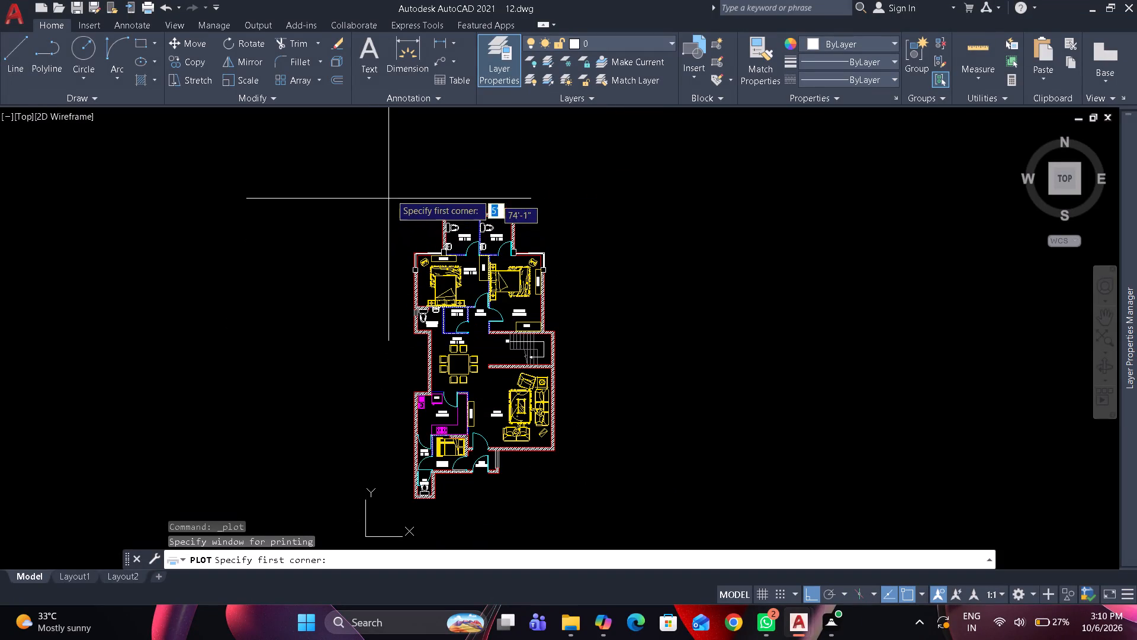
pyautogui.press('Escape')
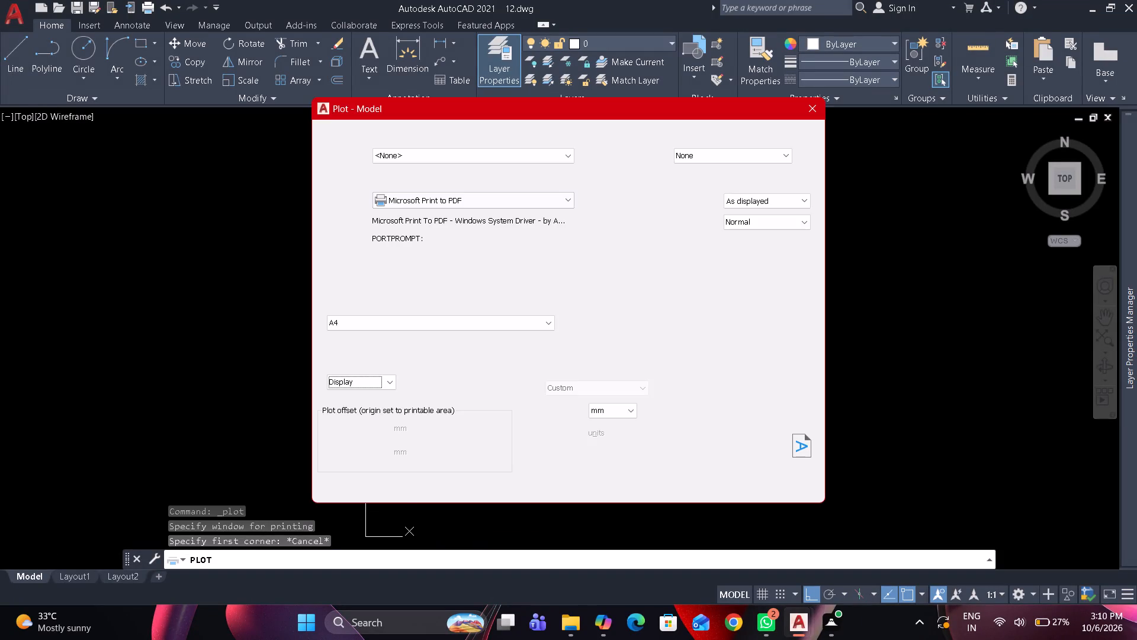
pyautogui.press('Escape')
# Copy the Living room label to just outside the foyer's entrance door, with Ortho off for free placement.
pyautogui.scroll(2, 485, 460)
pyautogui.click(499, 373)
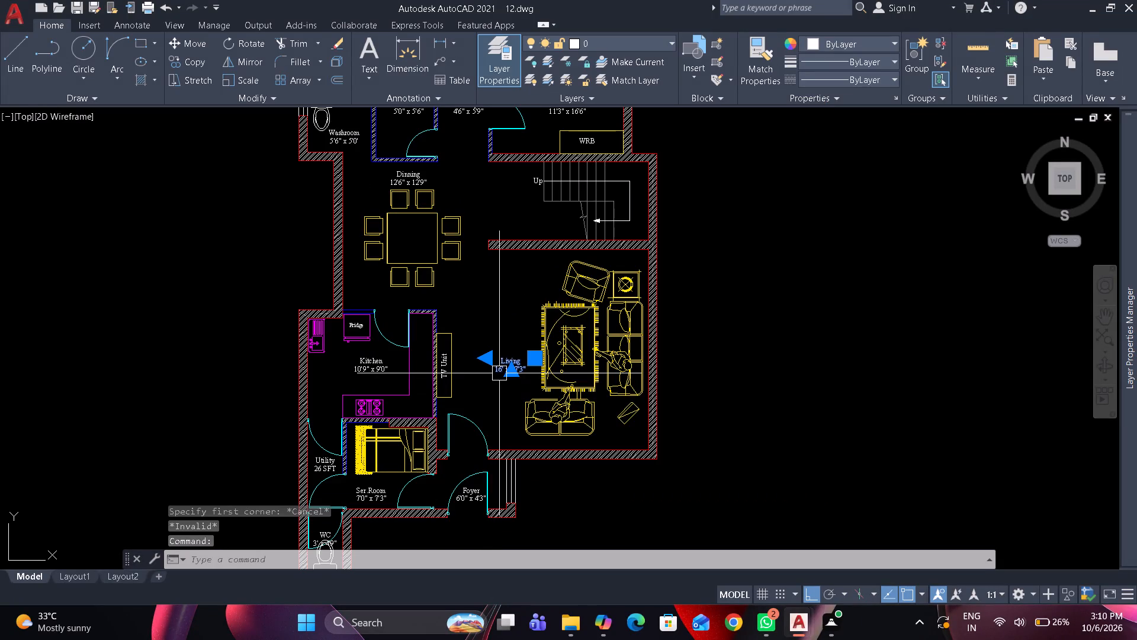
pyautogui.write('co')
pyautogui.press('space')
pyautogui.click(502, 373)
pyautogui.moveTo(439, 510); pyautogui.dragTo(490, 327, button='middle')
pyautogui.scroll(1, 492, 342)
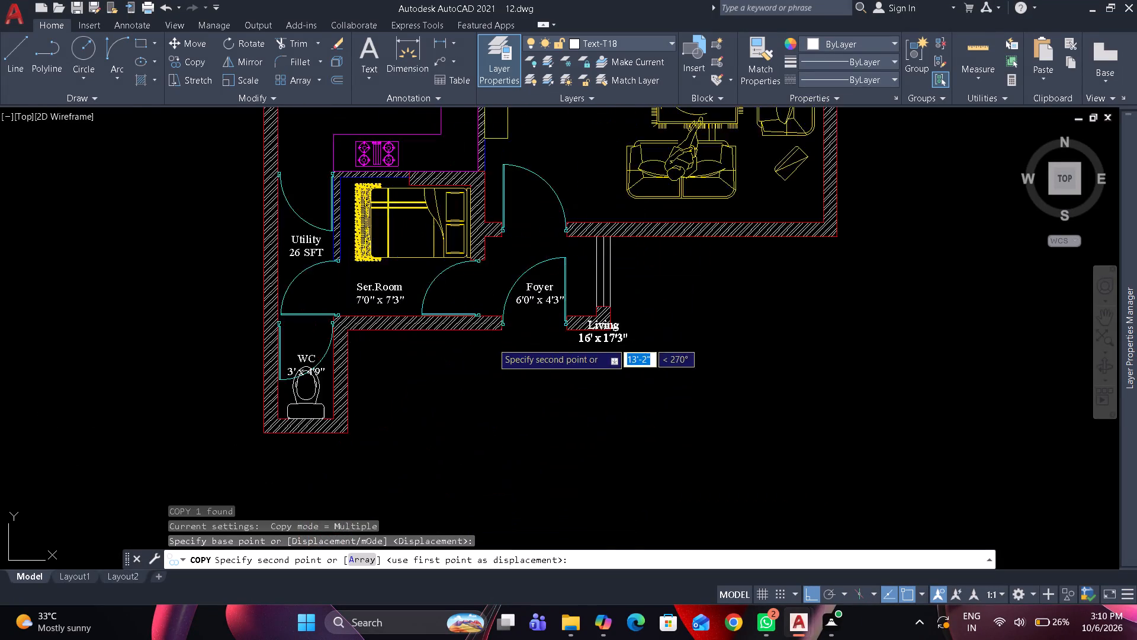
pyautogui.scroll(1, 492, 343)
pyautogui.press('F8')
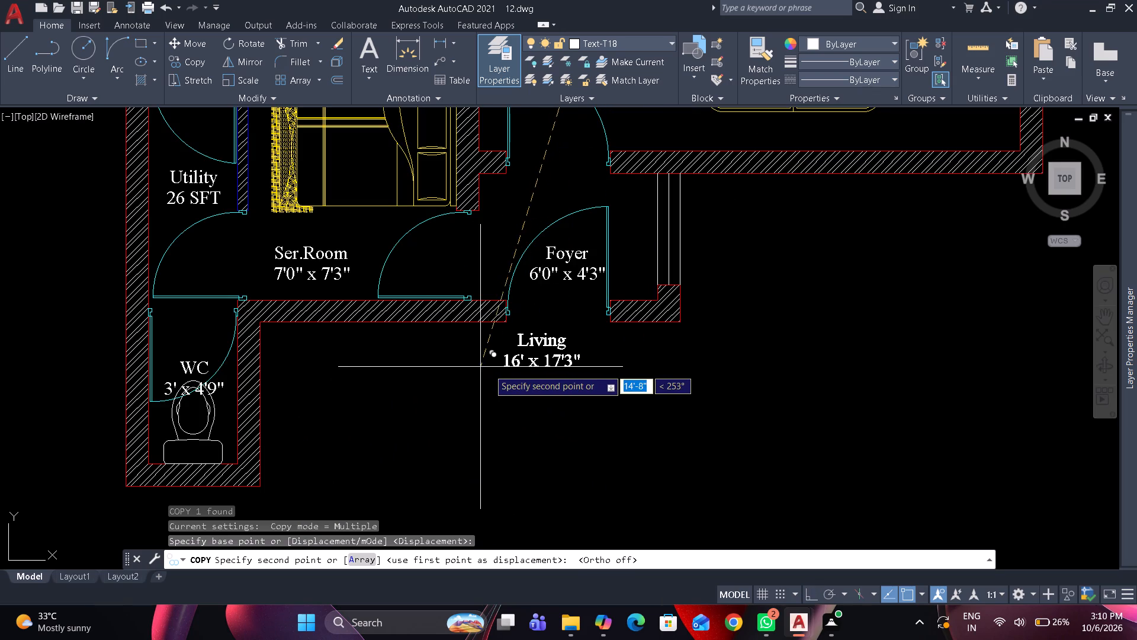
pyautogui.click(495, 369)
pyautogui.press('space')
# Replace the copied Living label's text with "Entrence".
pyautogui.doubleClick(544, 353)
pyautogui.hotkey('ctrl', 'a')
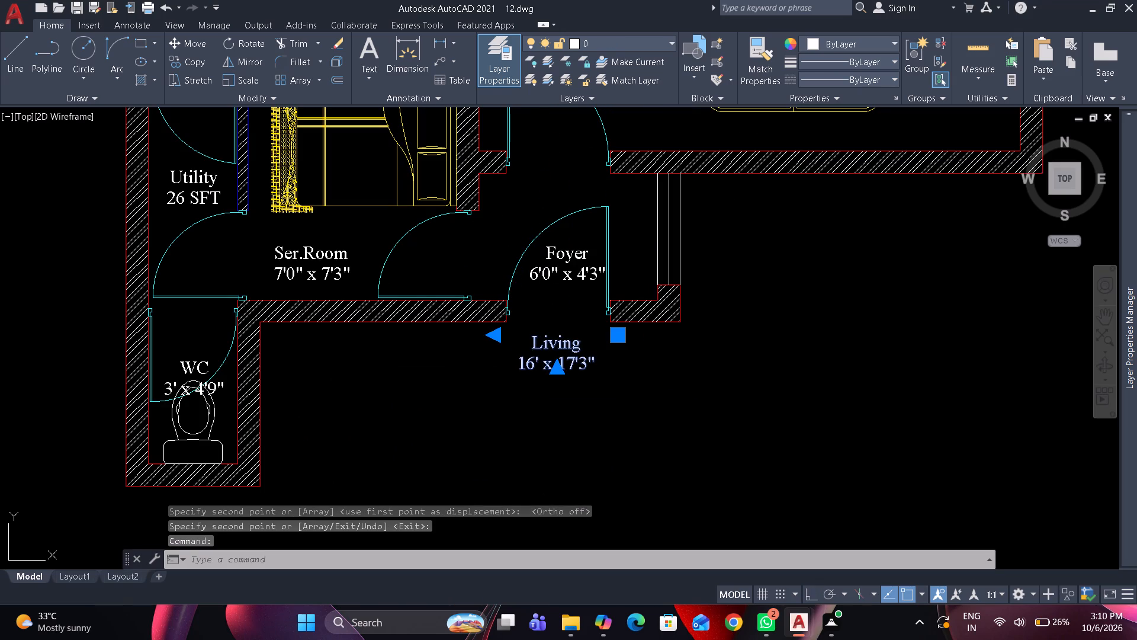
pyautogui.write('Ent')
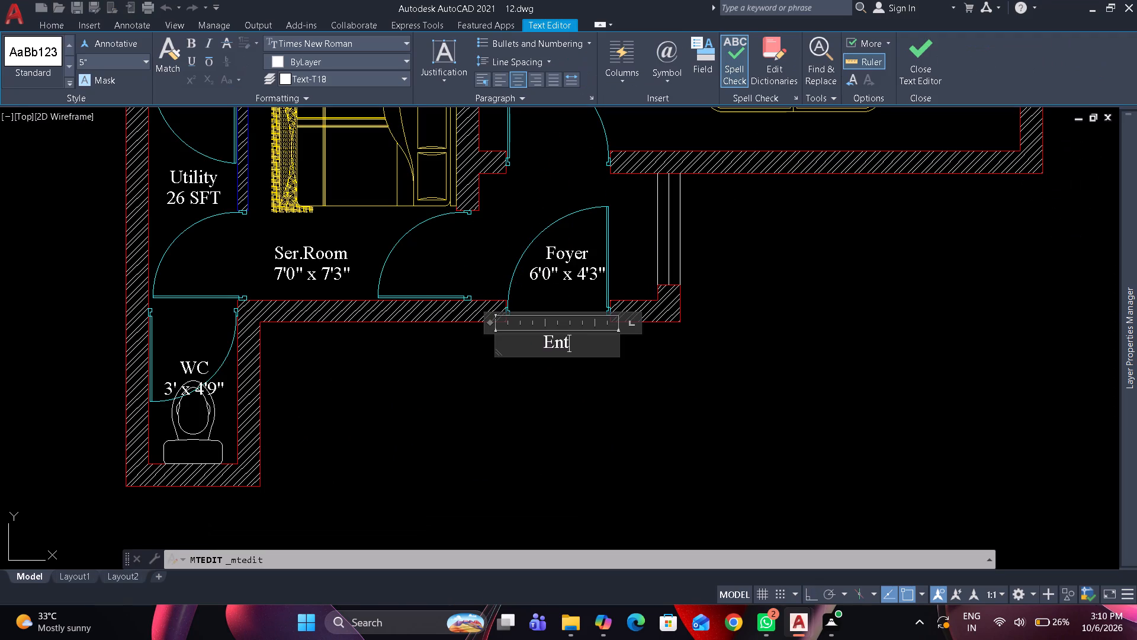
pyautogui.write('rence')
pyautogui.click(561, 425)
# Move the Entrence label up into the foyer's main door opening, between the two door jambs.
pyautogui.click(560, 342)
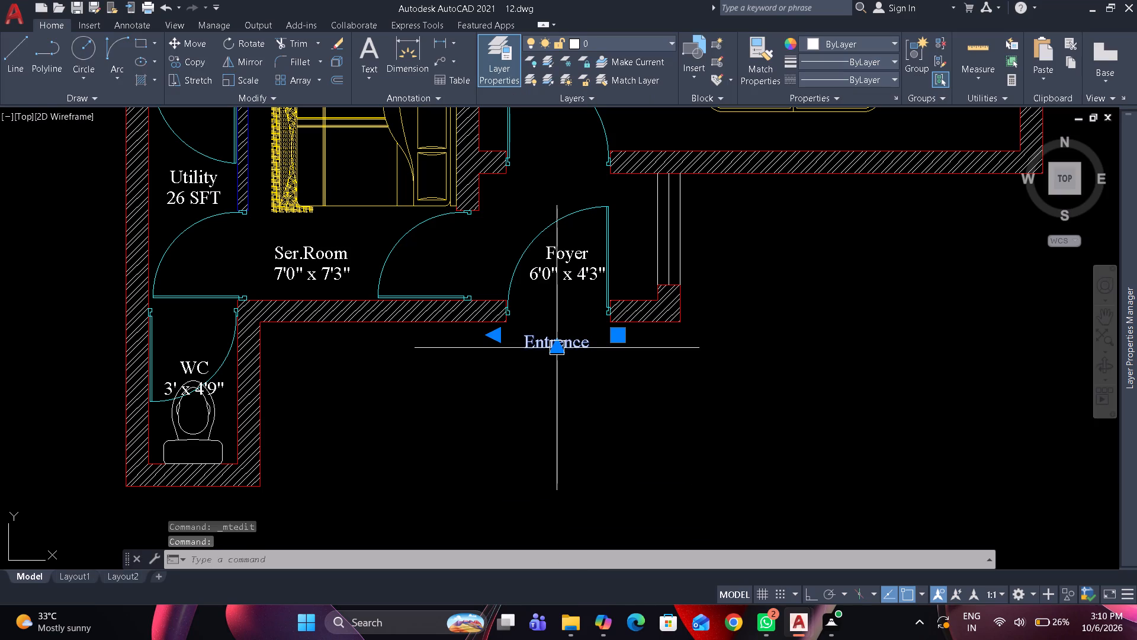
pyautogui.scroll(3, 566, 340)
pyautogui.moveTo(568, 347); pyautogui.dragTo(596, 242)
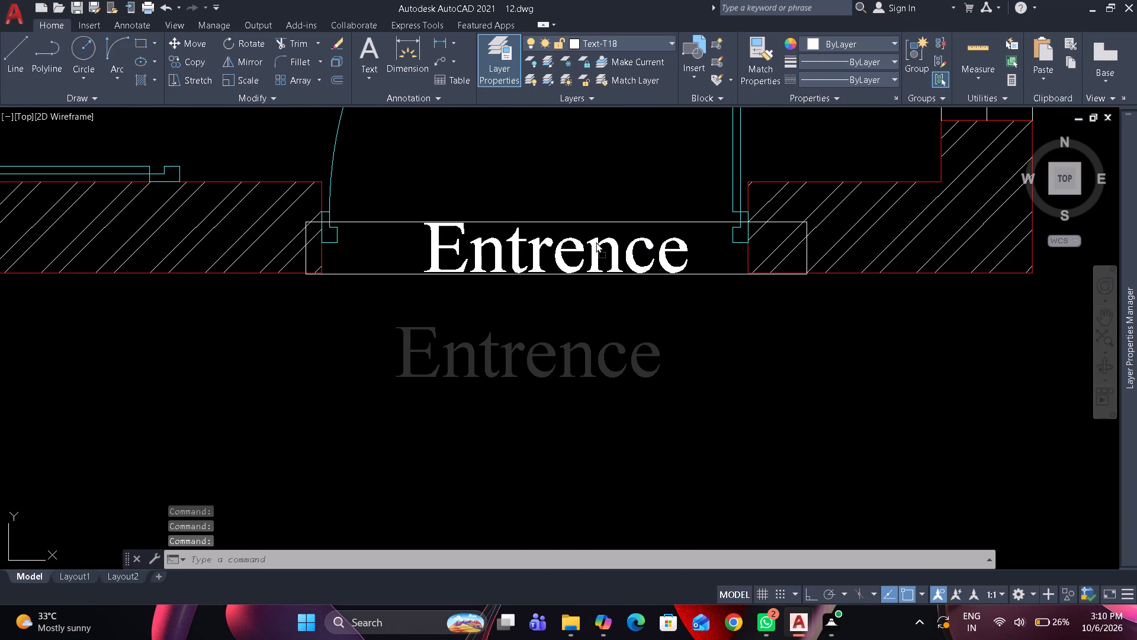
pyautogui.moveTo(596, 242); pyautogui.dragTo(594, 229)
# Set up a plot of the floor plan with Microsoft Print to PDF, centred on the sheet and fitted to paper.
pyautogui.scroll(-6, 594, 243)
pyautogui.moveTo(587, 346); pyautogui.dragTo(564, 467, button='middle')
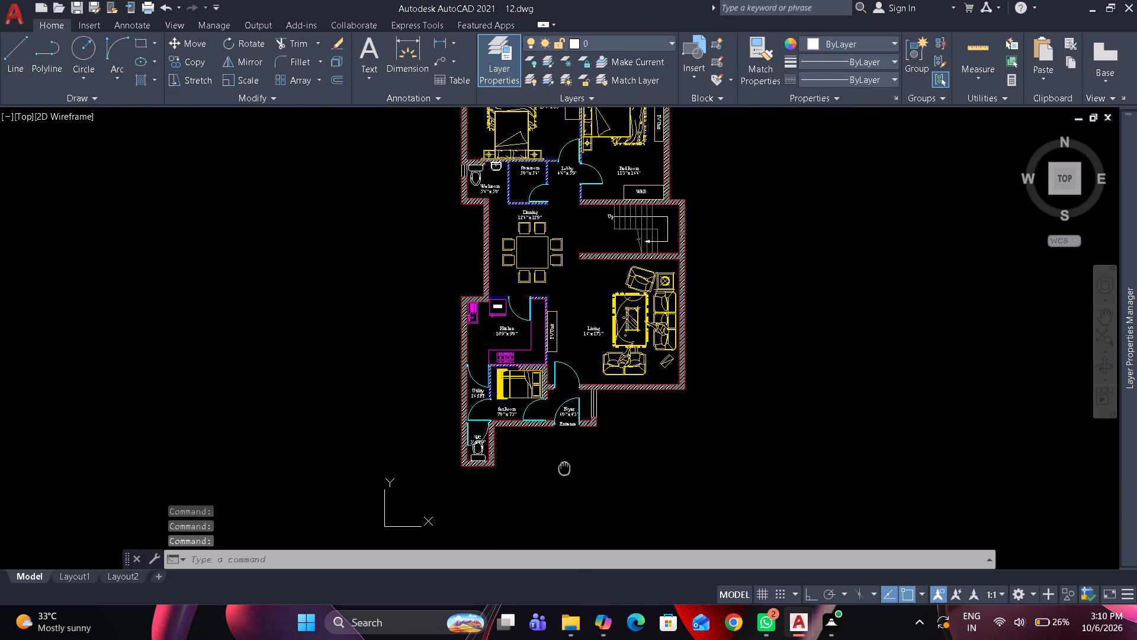
pyautogui.scroll(-2, 564, 467)
pyautogui.hotkey('ctrl', 'p')
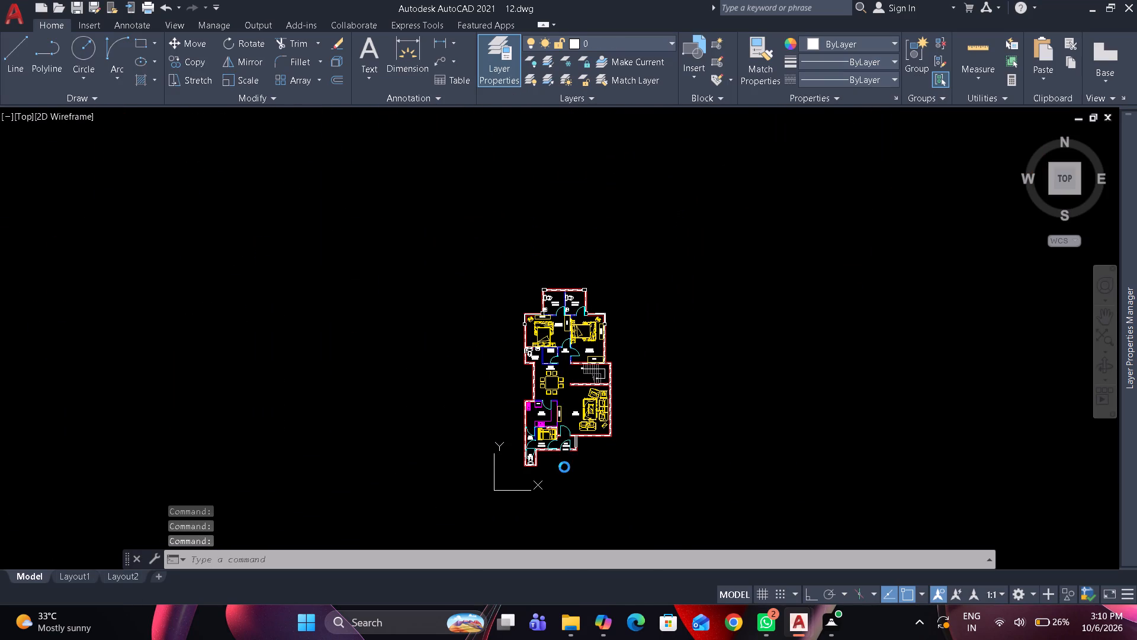
pyautogui.click(442, 201)
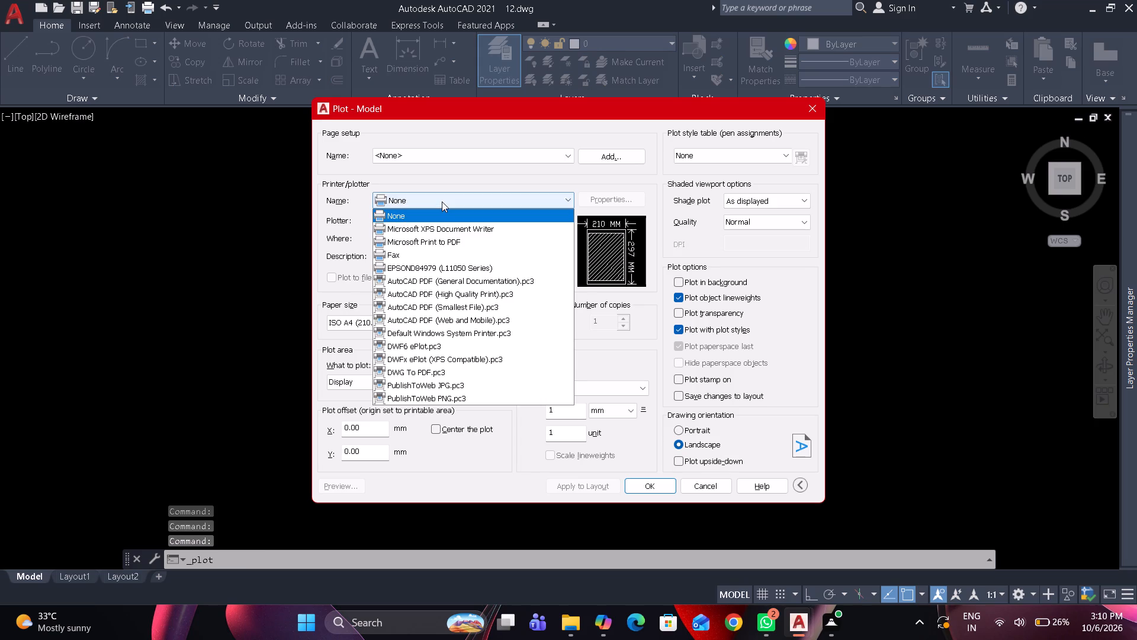
pyautogui.click(433, 236)
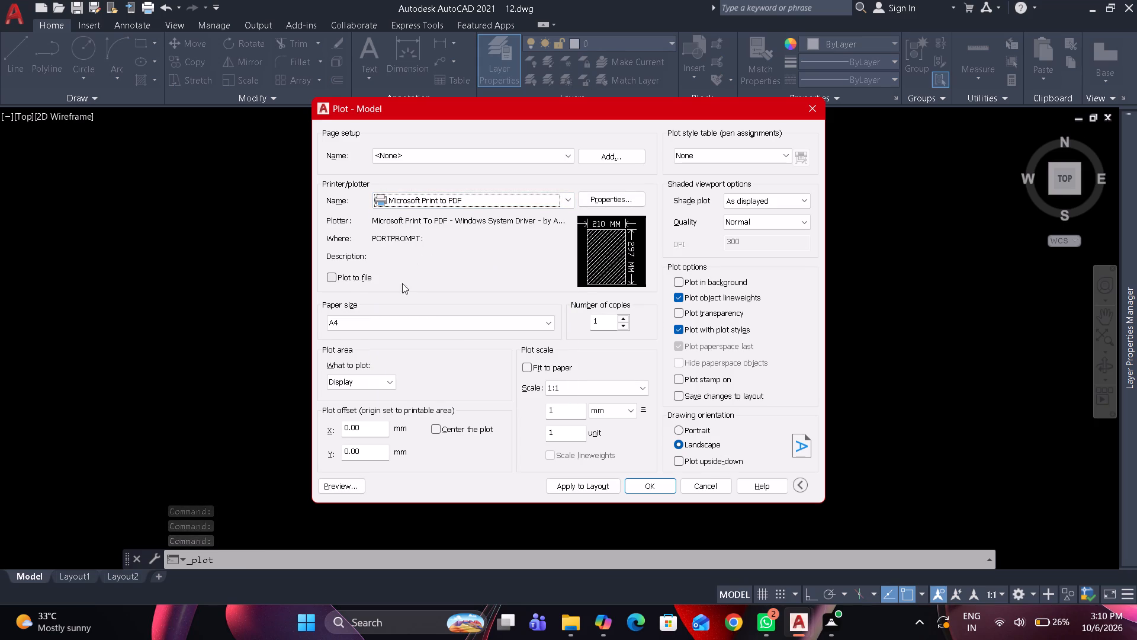
pyautogui.click(442, 432)
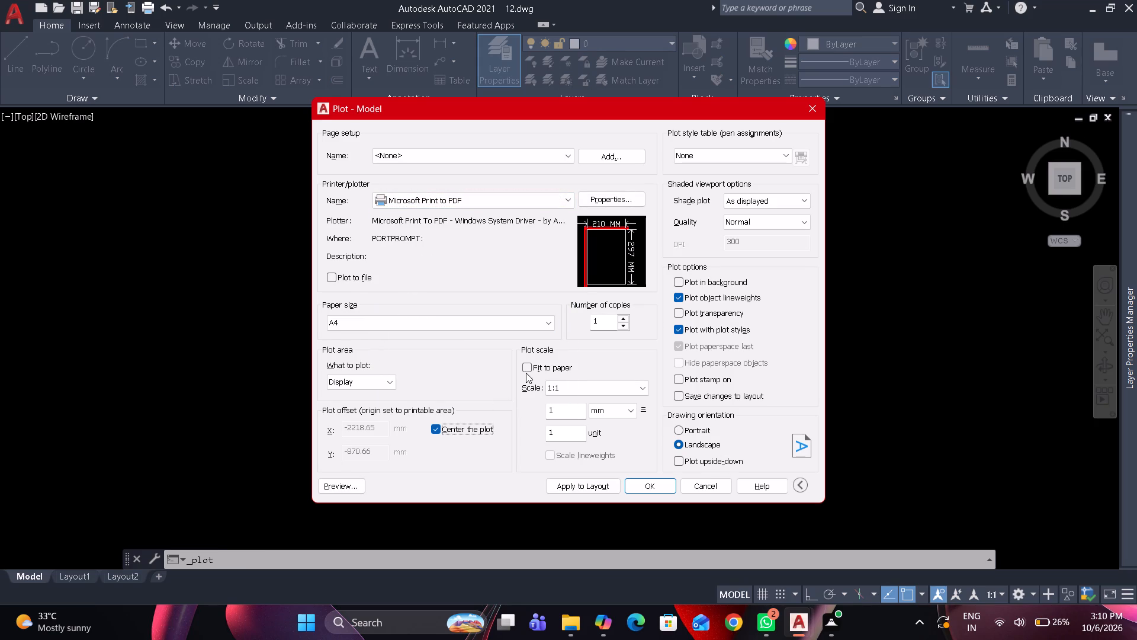
pyautogui.click(526, 372)
# Define the plot area as a window enclosing the whole floor plan, from below the WC to above the upper washrooms.
pyautogui.click(365, 377)
pyautogui.click(366, 422)
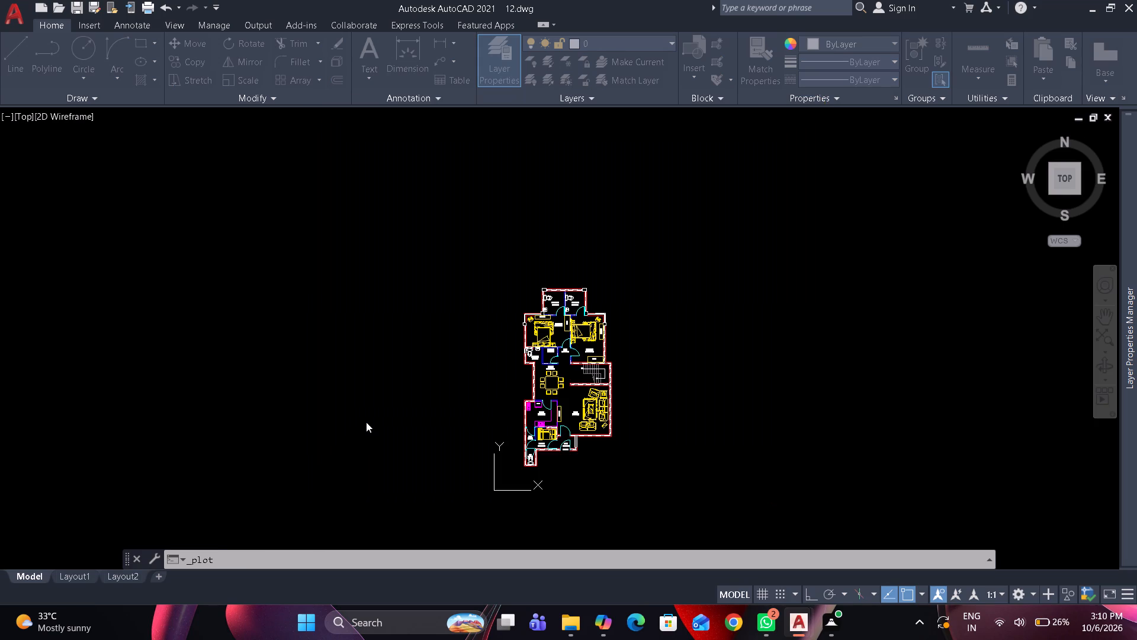
pyautogui.scroll(2, 527, 472)
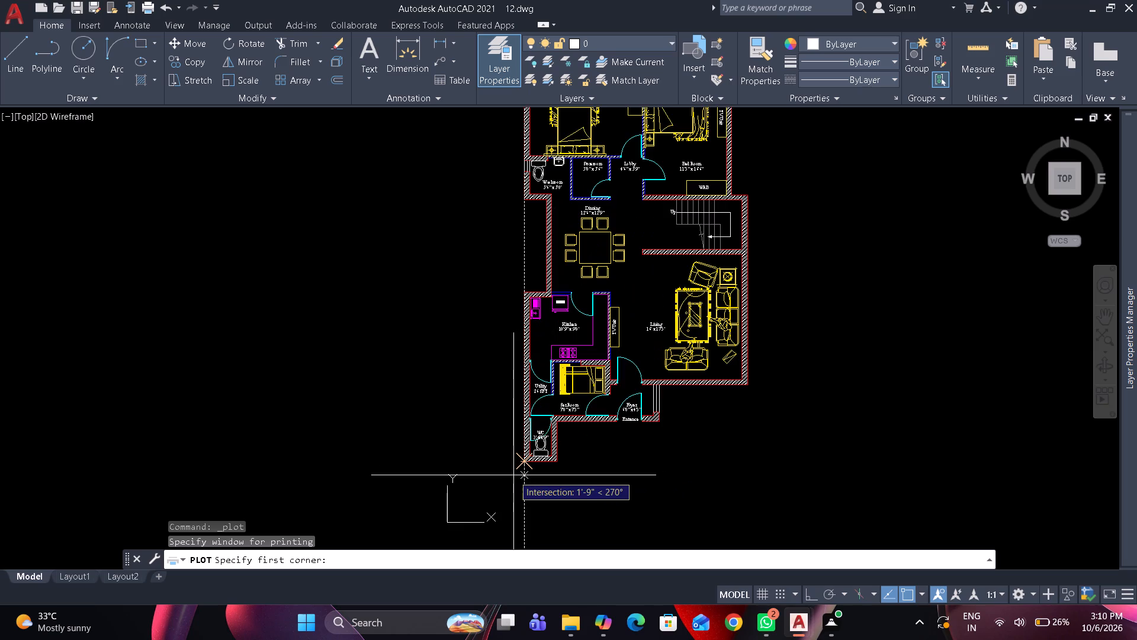
pyautogui.scroll(1, 513, 475)
pyautogui.scroll(-1, 513, 475)
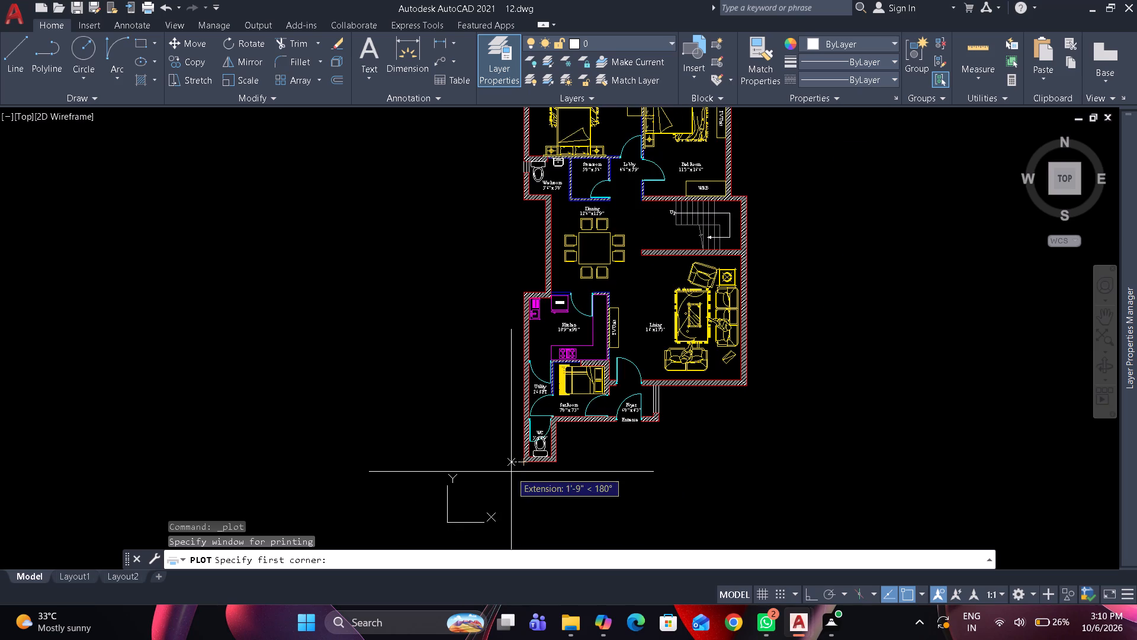
pyautogui.scroll(1, 511, 472)
pyautogui.click(515, 471)
pyautogui.scroll(-2, 515, 471)
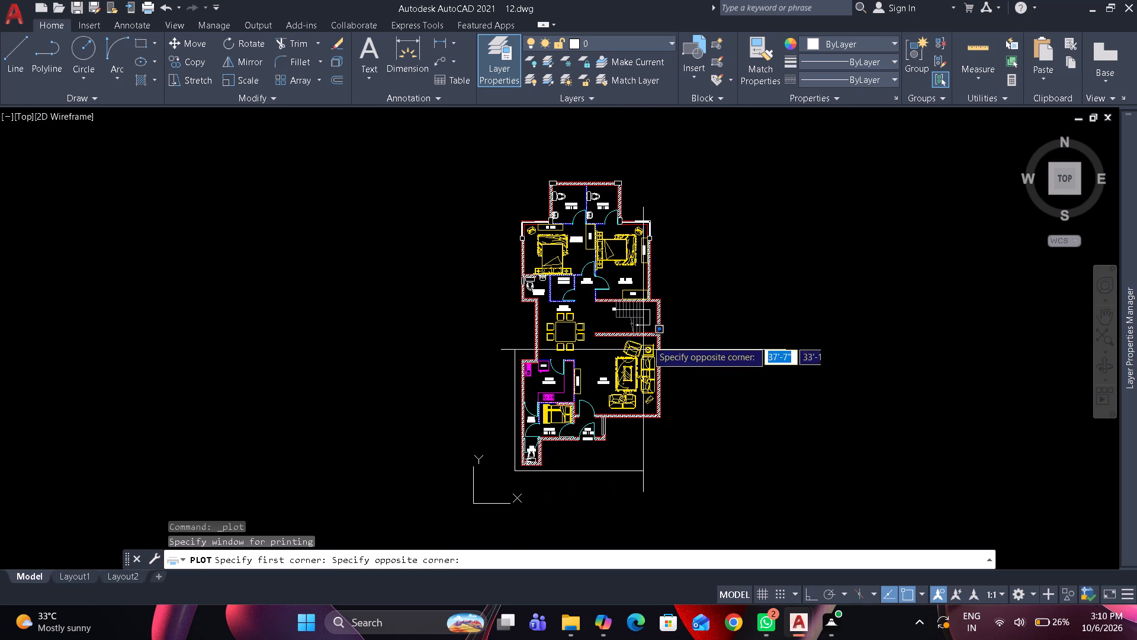
pyautogui.click(667, 175)
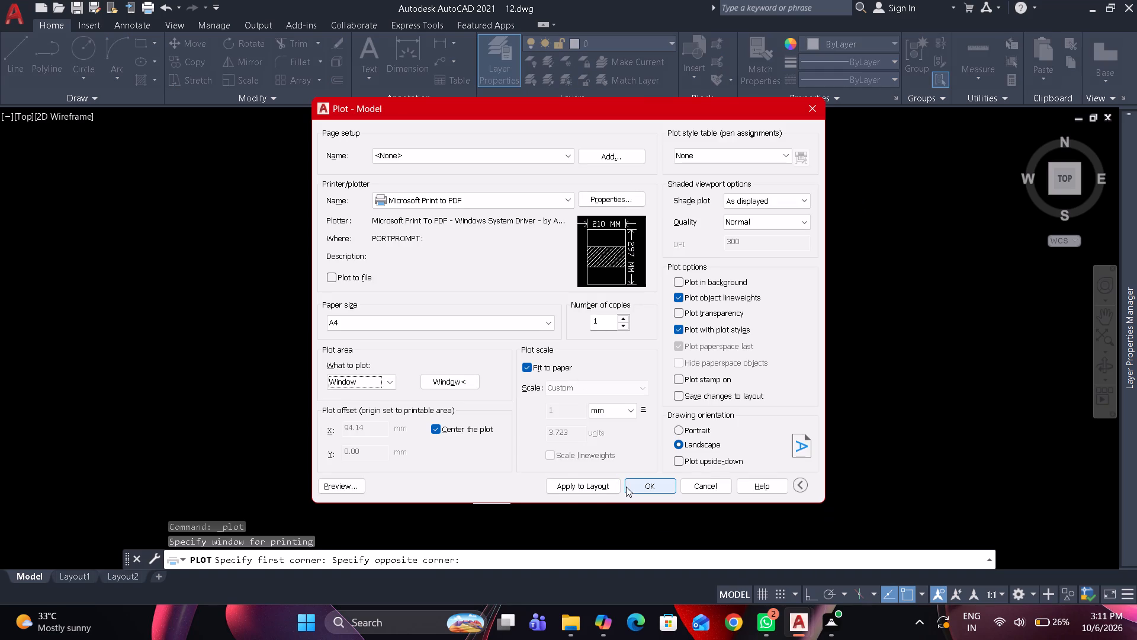
# Plot the drawing and save the PDF as 12 in the WFH folder.
pyautogui.click(626, 487)
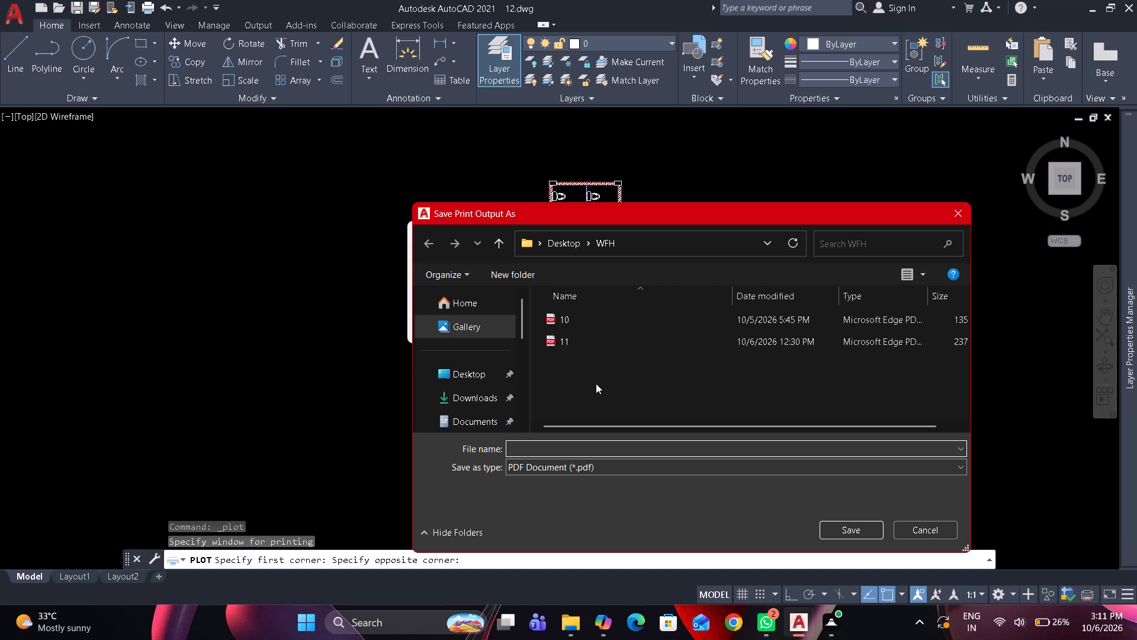
pyautogui.write('12')
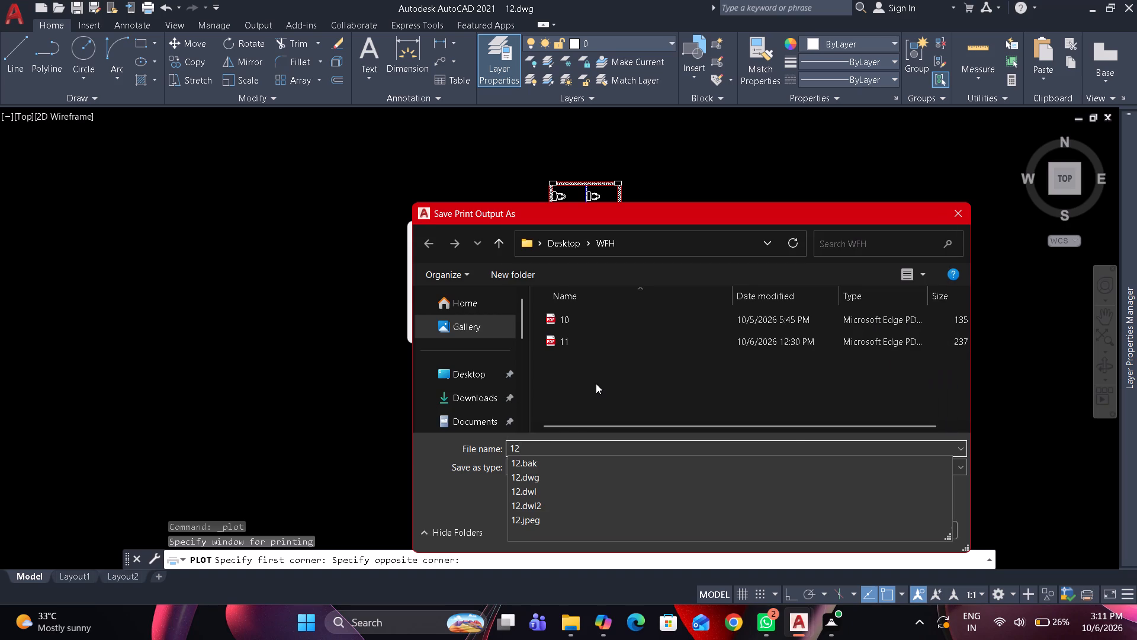
pyautogui.press('Return')
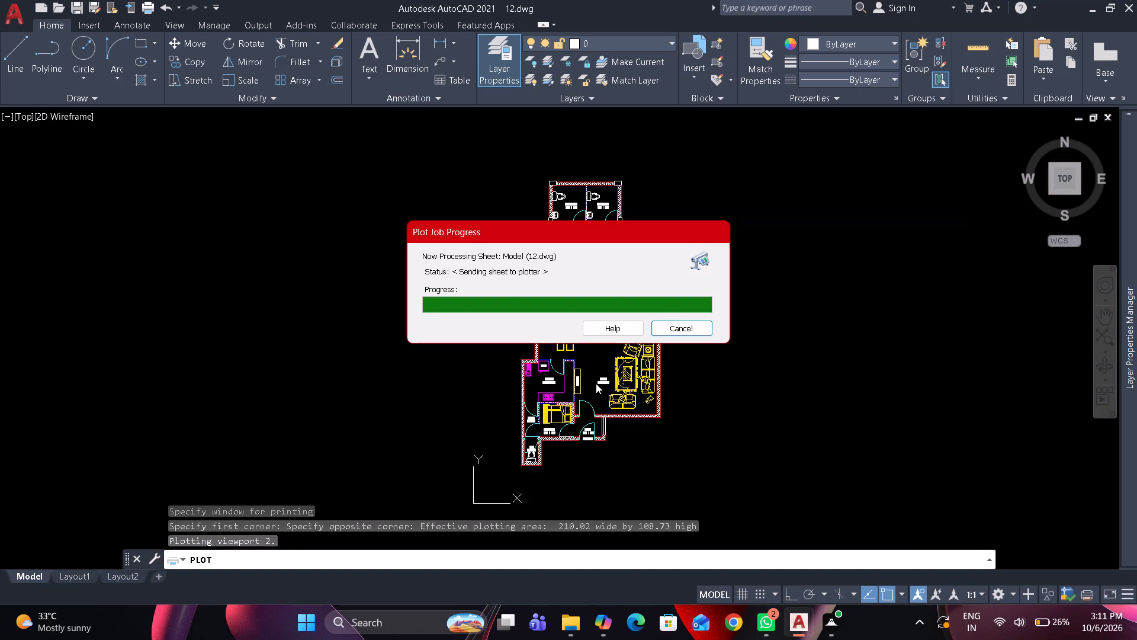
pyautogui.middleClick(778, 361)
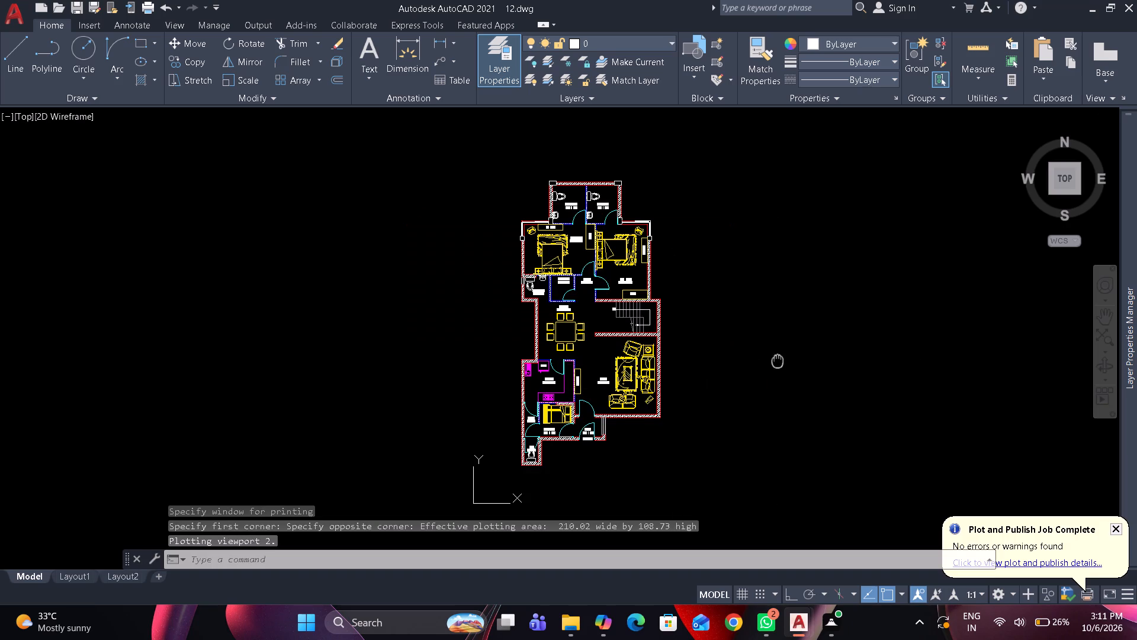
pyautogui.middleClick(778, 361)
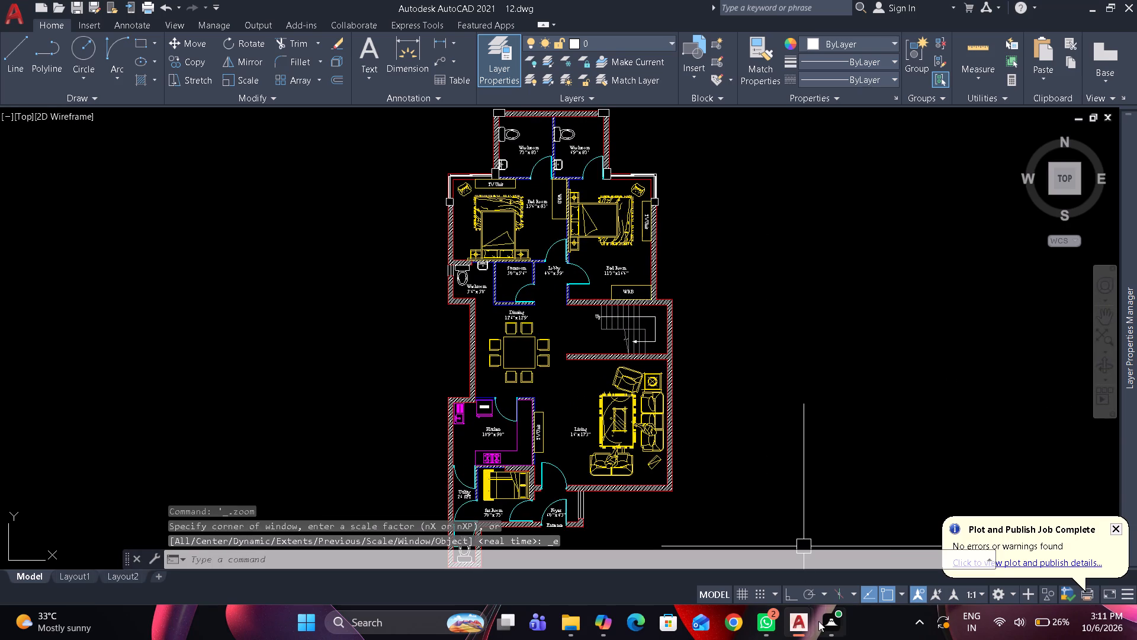